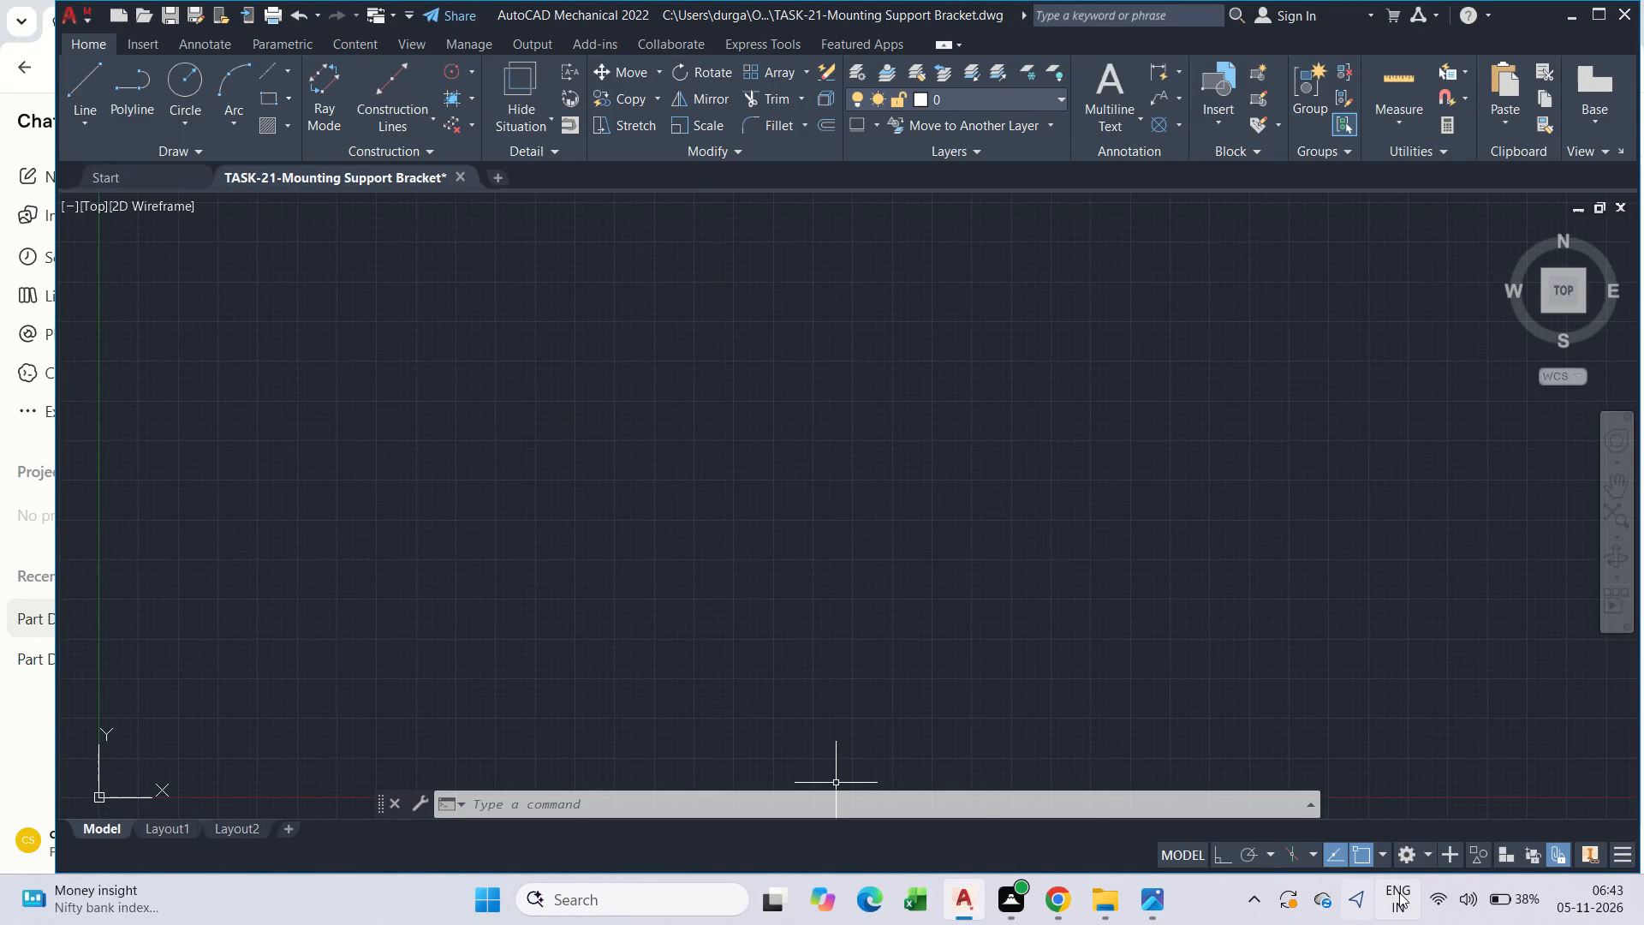
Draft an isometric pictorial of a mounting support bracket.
Turn on isometric drafting with the top isoplane.
left_click(1309, 849)
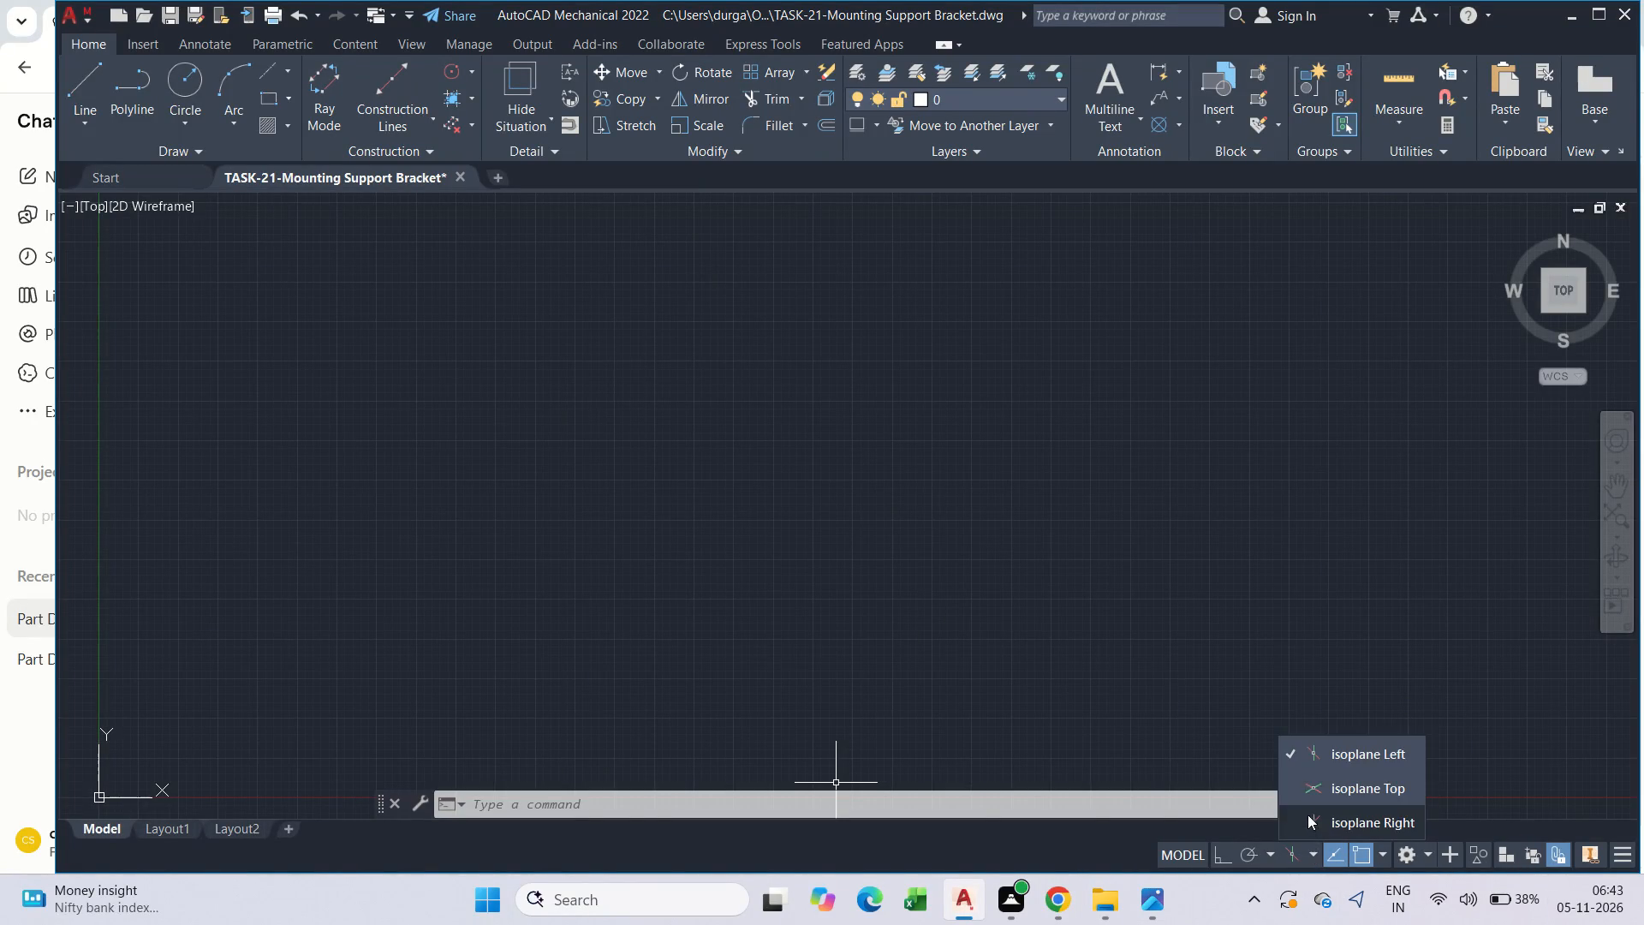
left_click(1315, 794)
scroll(880, 523, "down", 1)
scroll(741, 547, "up", 2)
middle_click_drag(740, 547, 761, 659)
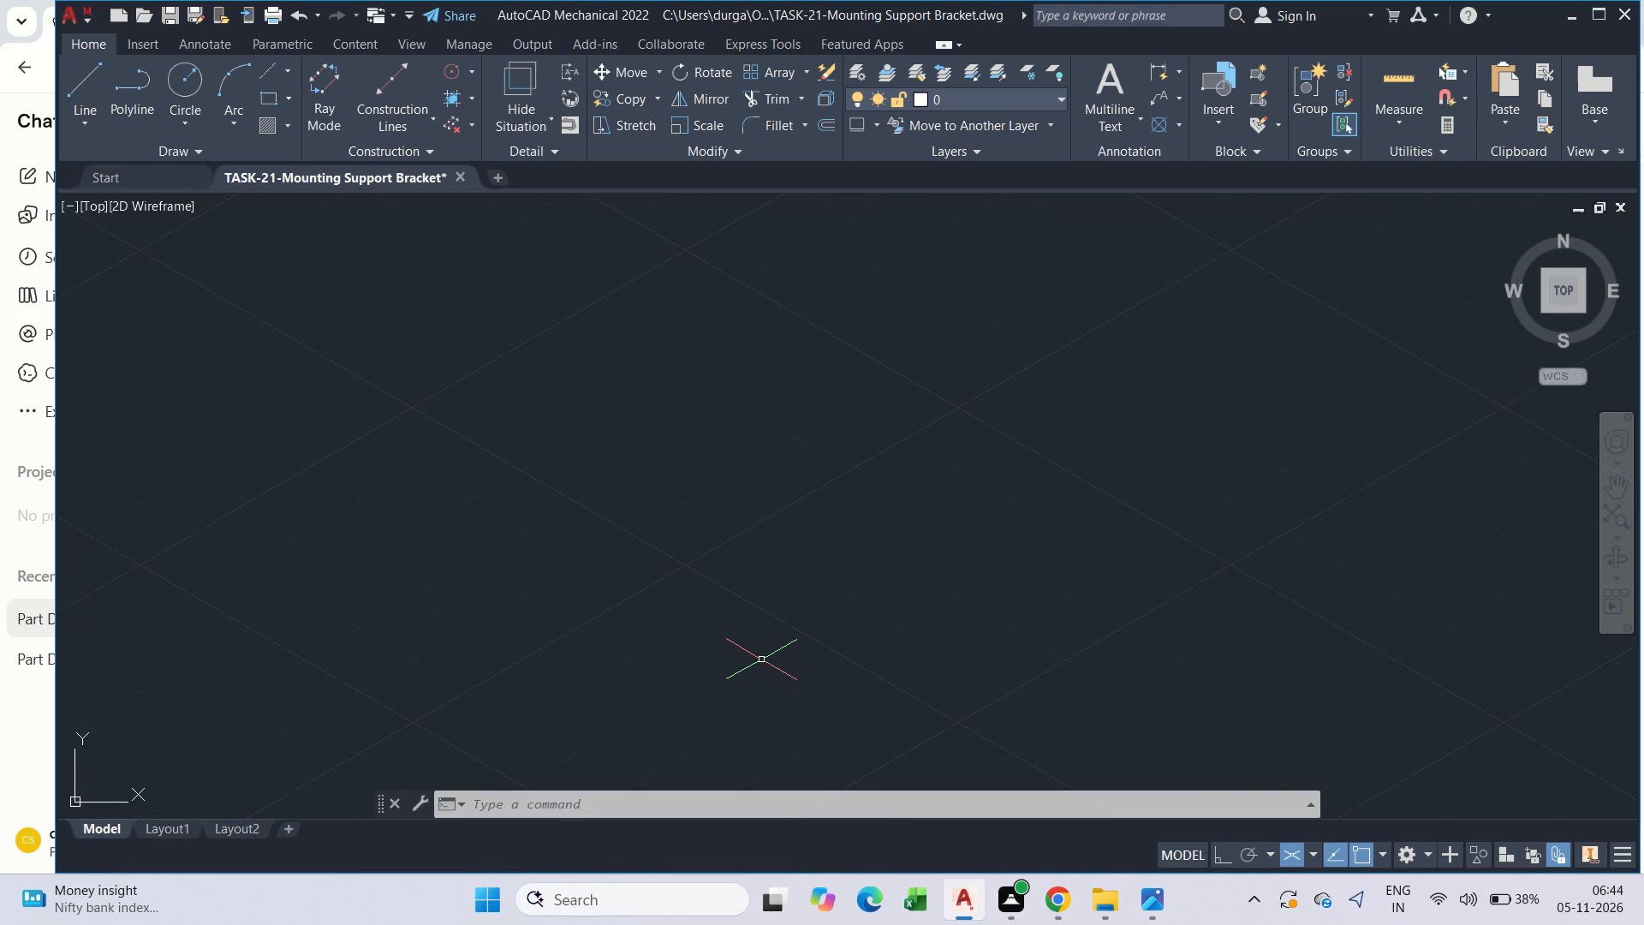
key("Escape")
key("Escape")
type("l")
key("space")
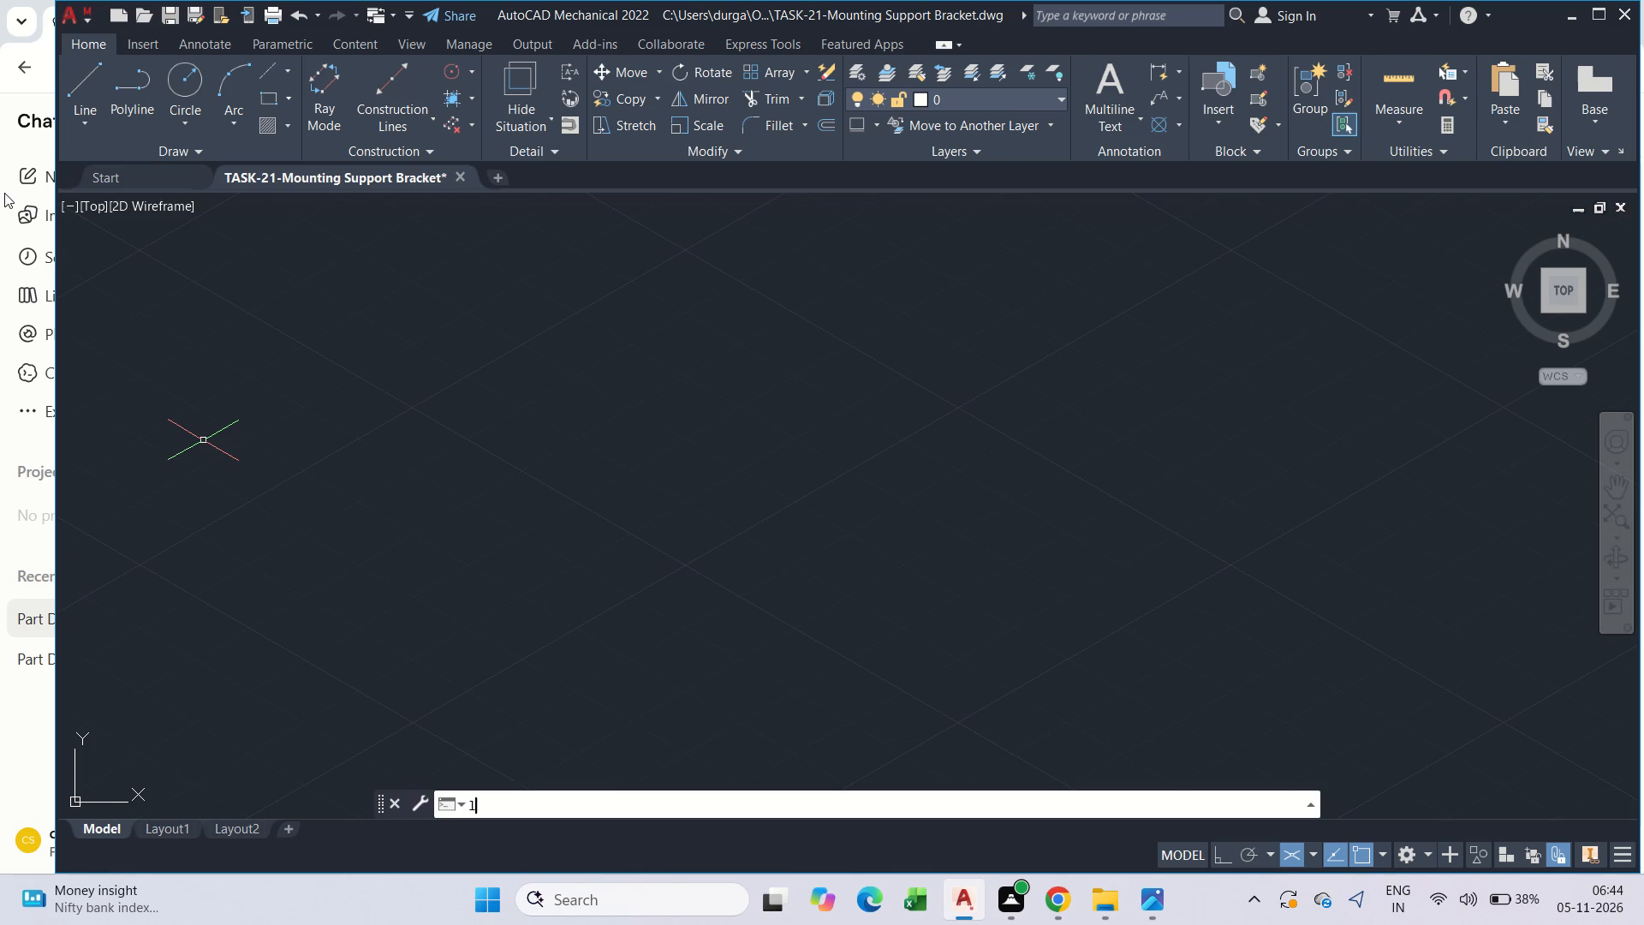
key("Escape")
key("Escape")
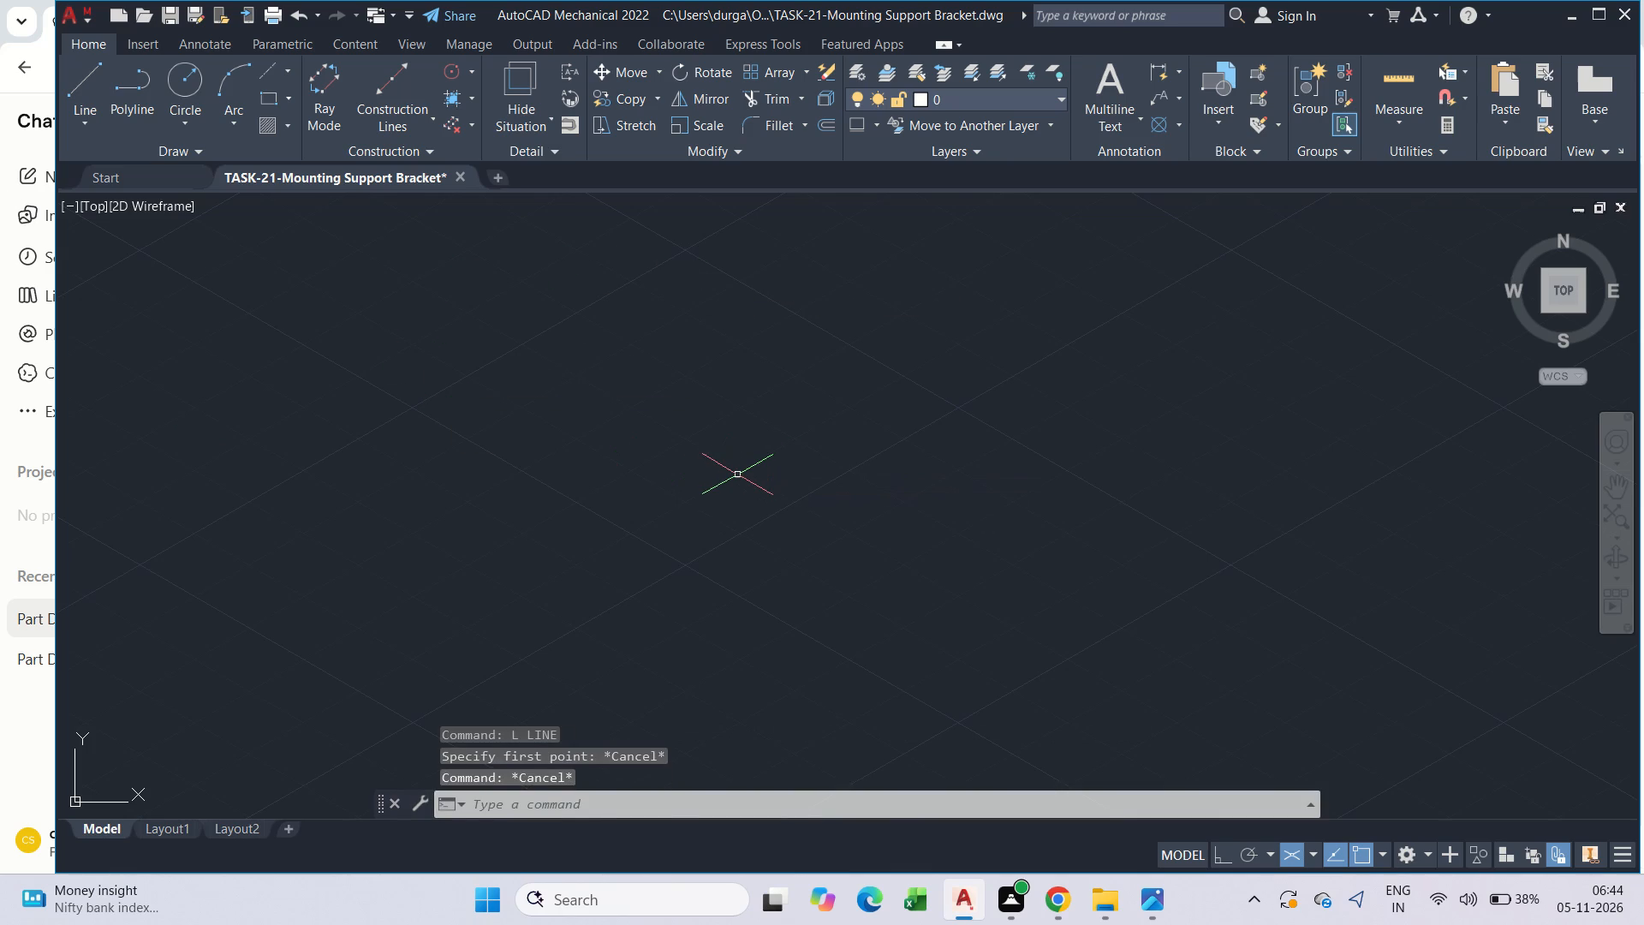
On the right isoplane with ortho on, draw a line 20 units straight up, continued 20 units at 210°.
key("F5")
type("l")
key("space")
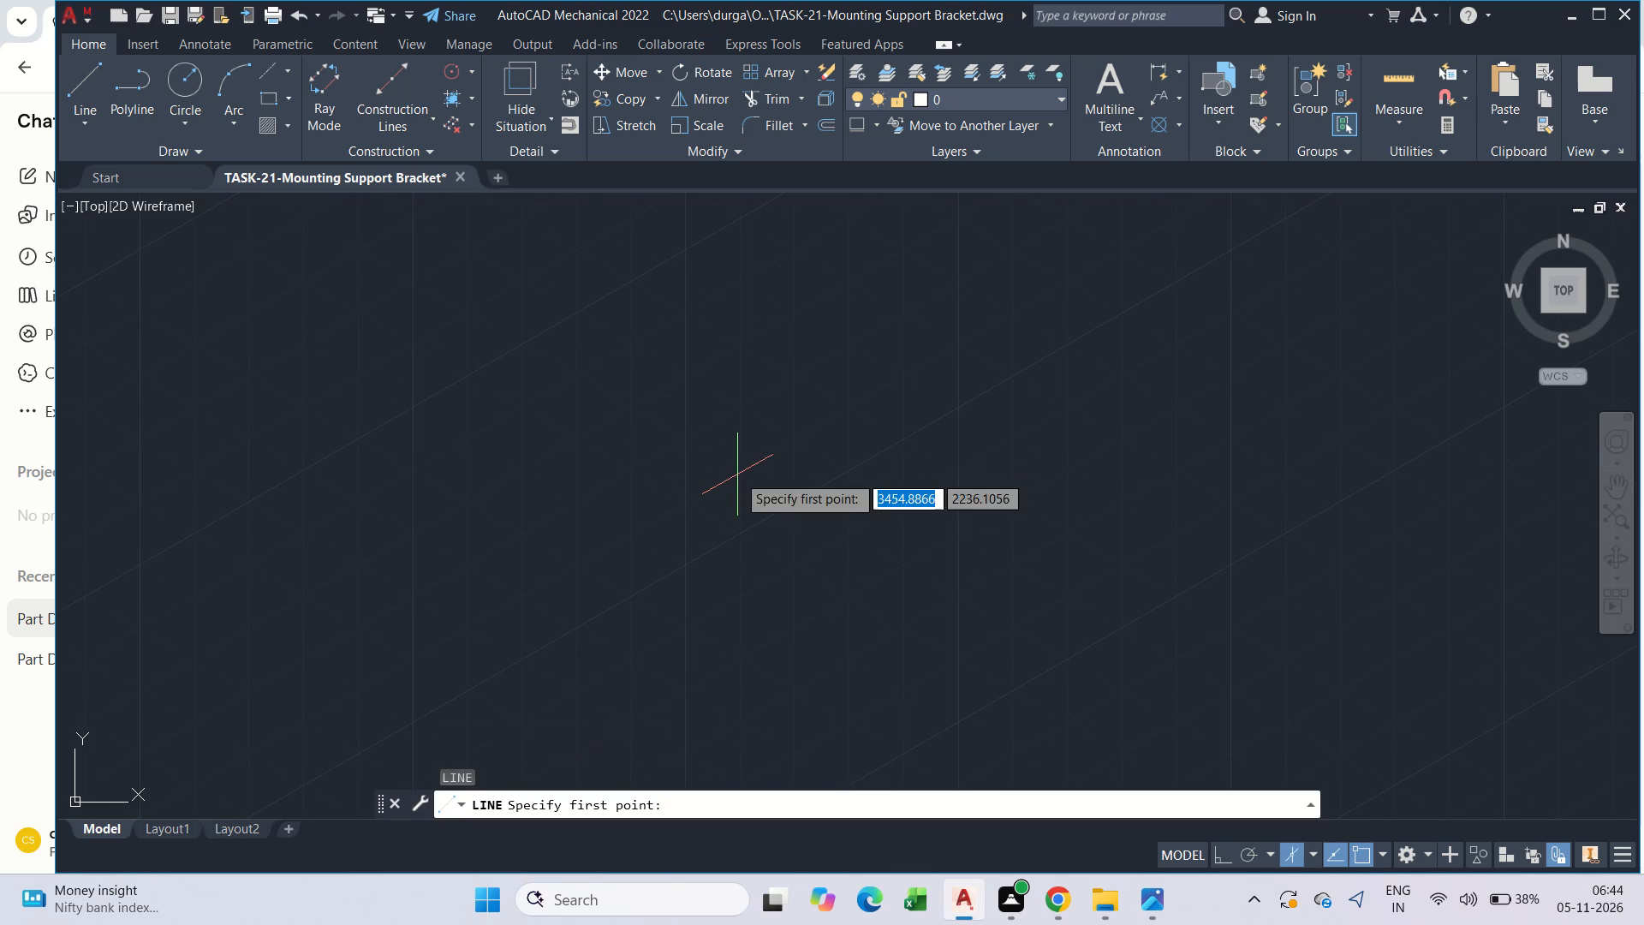
left_click_drag(680, 566, 677, 539)
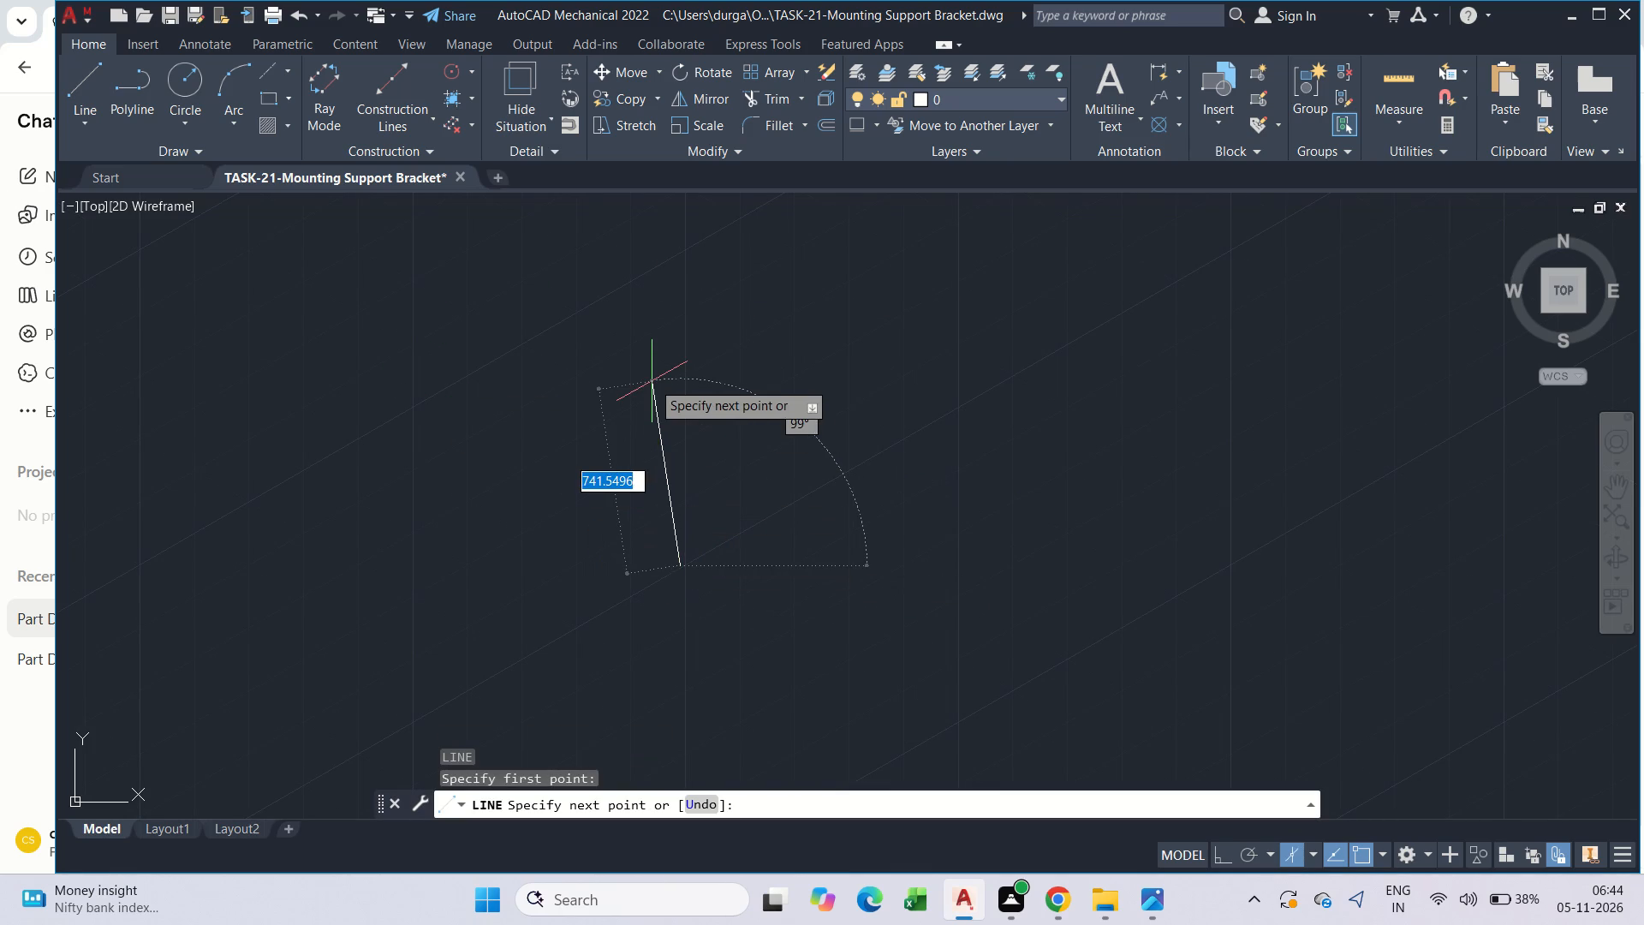
key("F8")
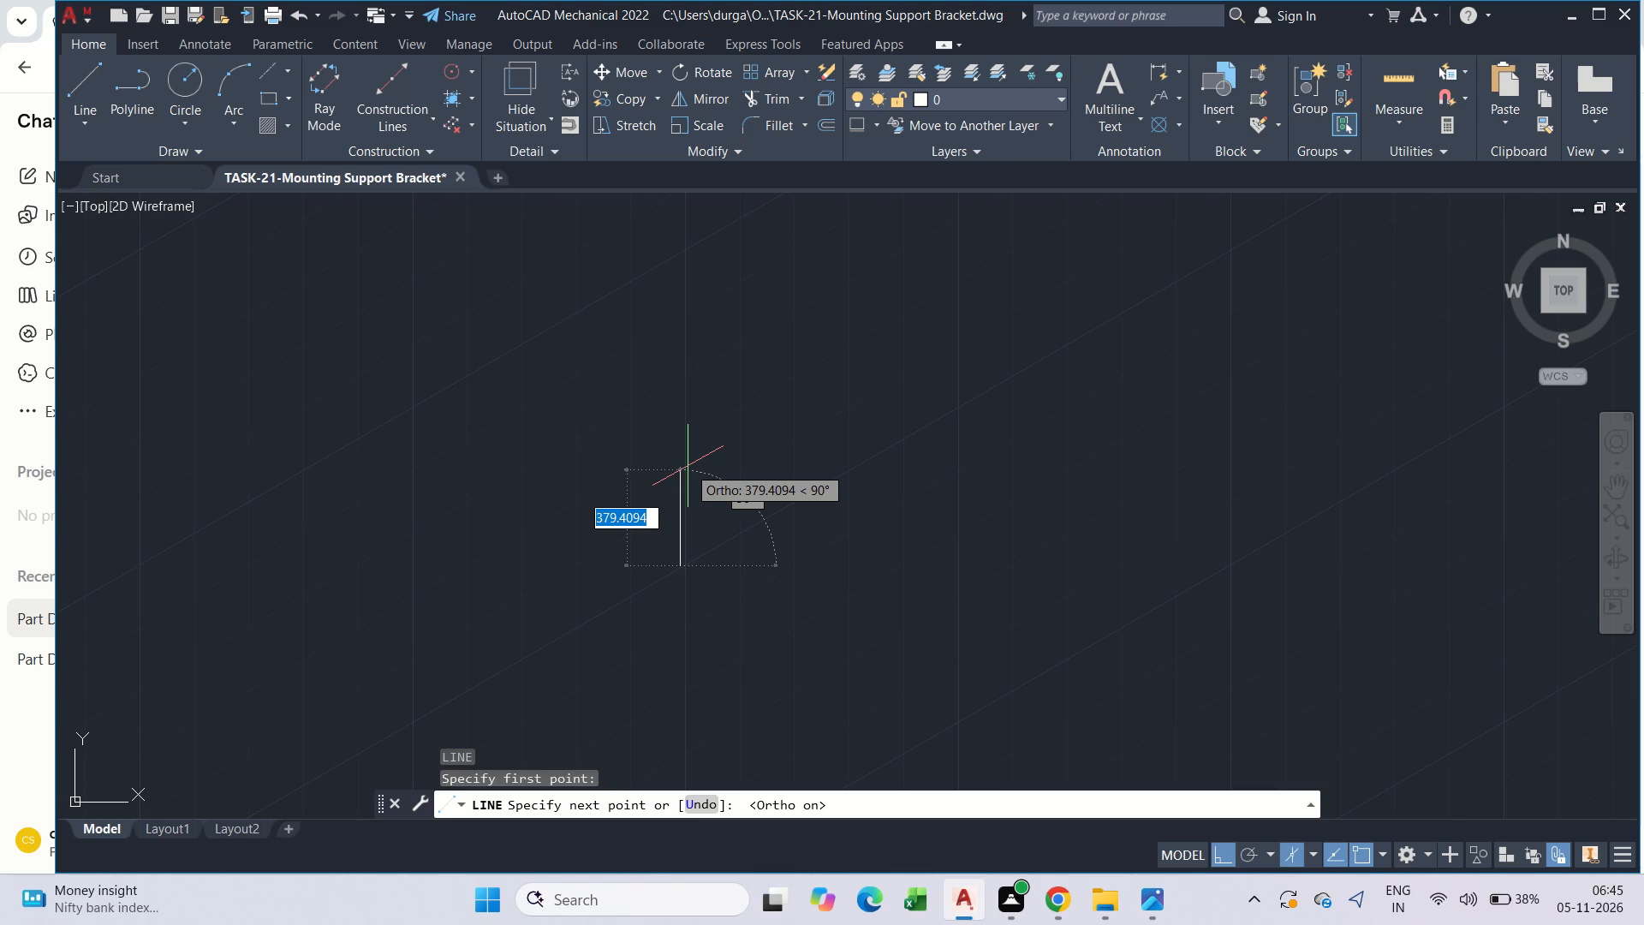
type("20")
key("Return")
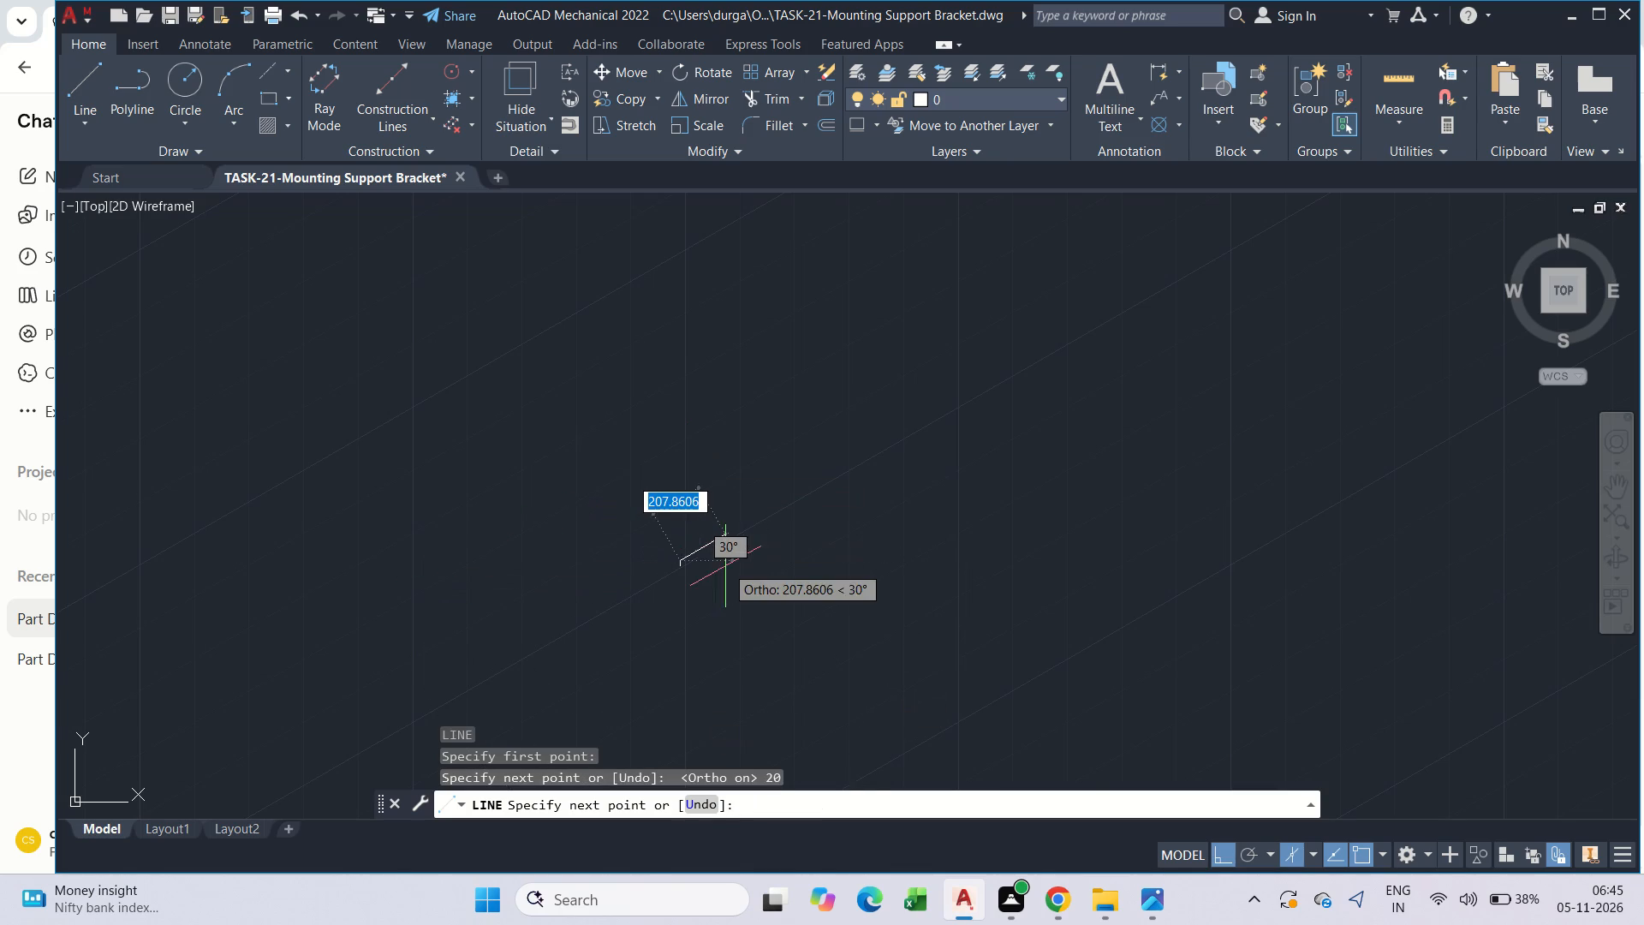
scroll(722, 564, "up", 5)
middle_click_drag(426, 563, 1558, 349)
scroll(1446, 326, "up", 3)
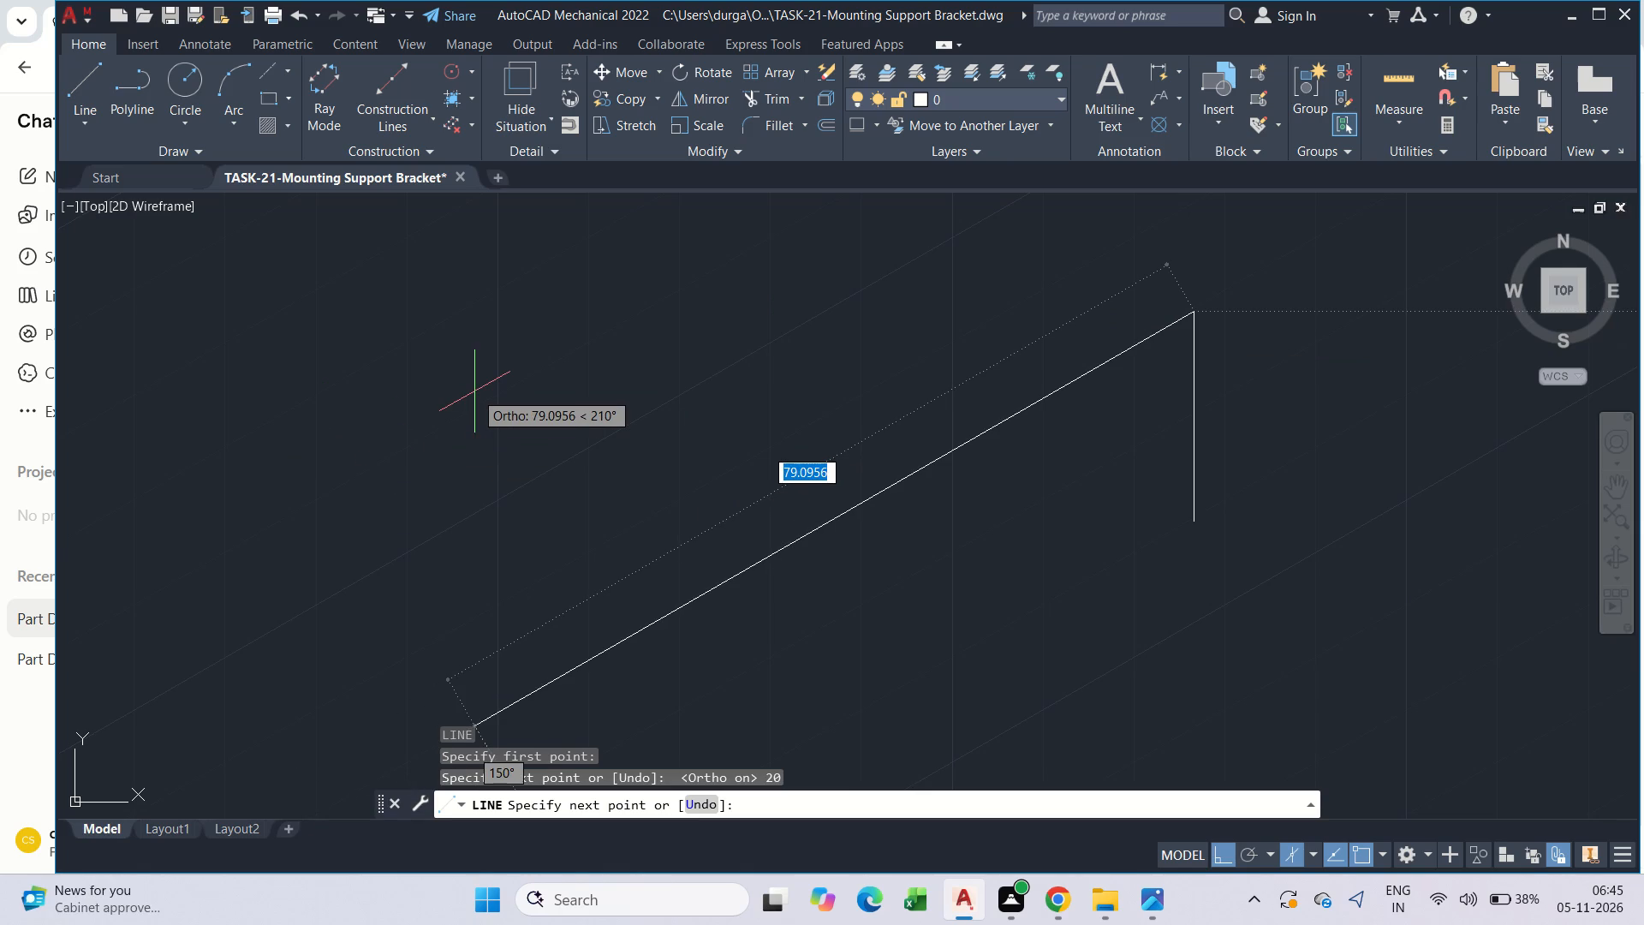
type("20")
key("Return")
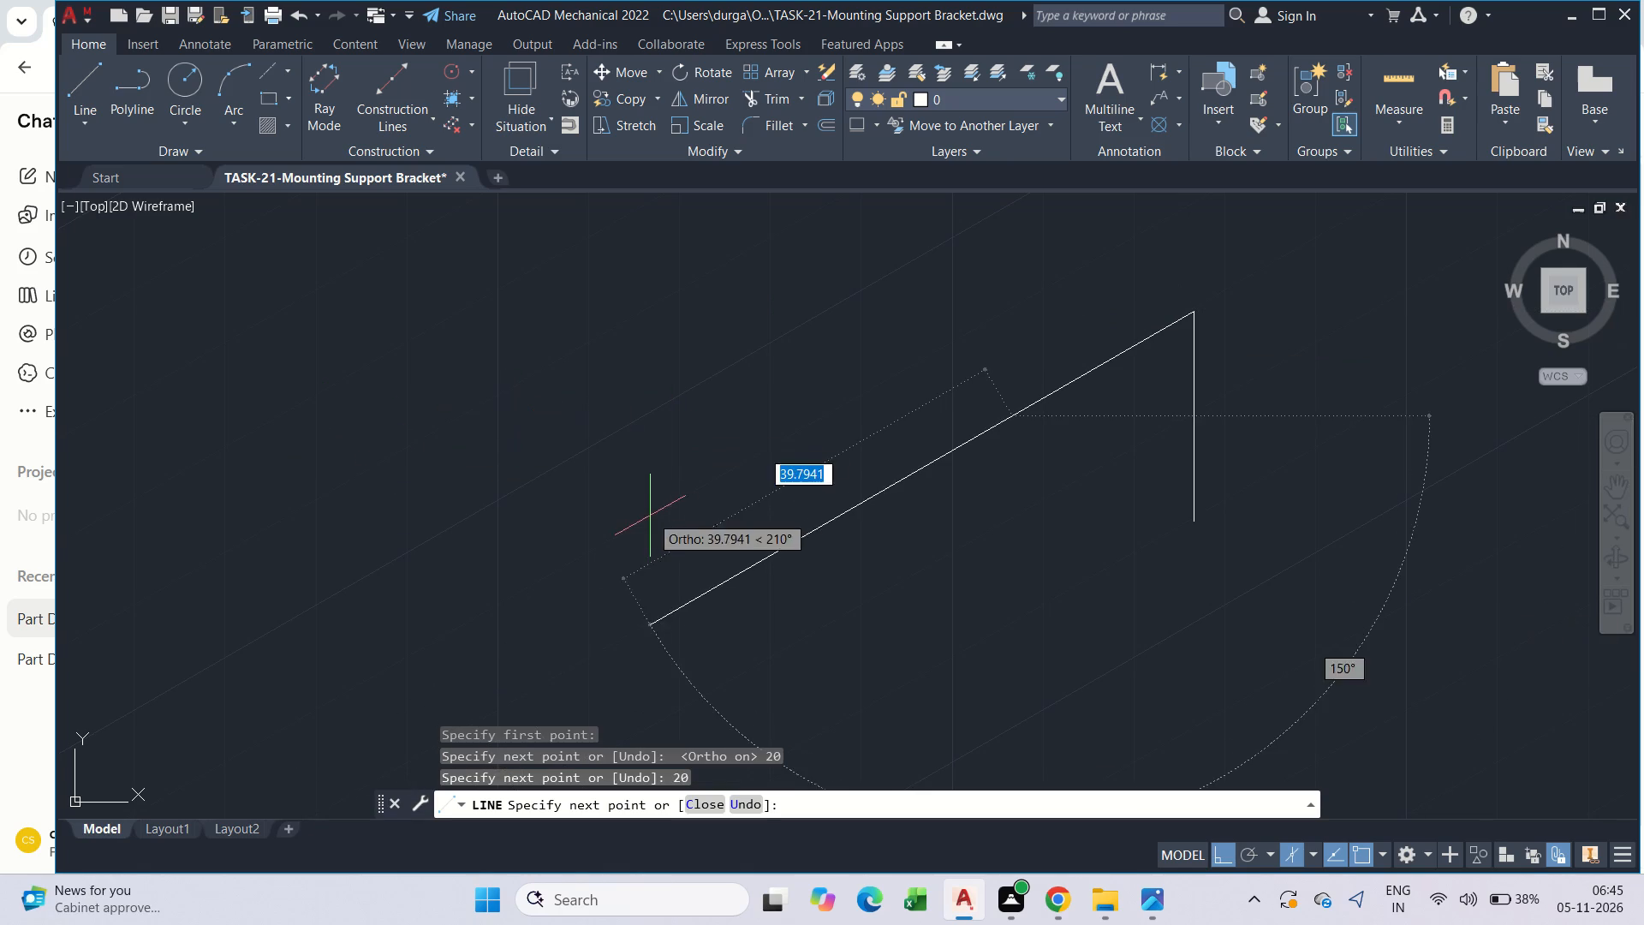
key("Escape")
middle_click_drag(885, 461, 733, 407)
key("v")
key("Escape")
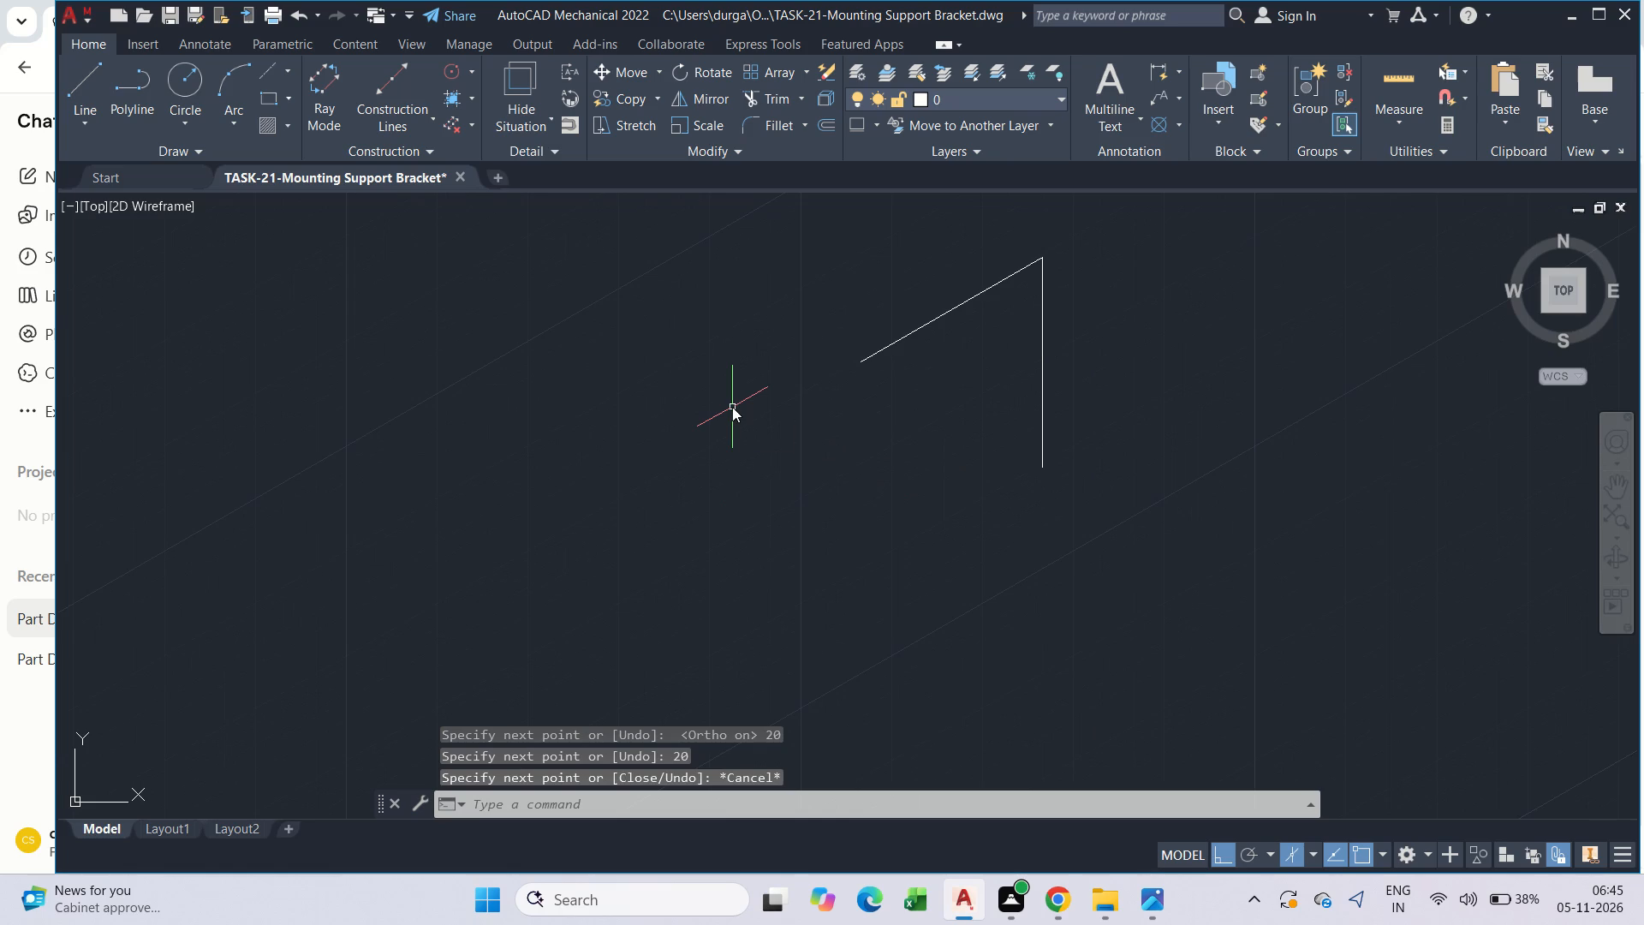
key("Escape")
key("Escape")
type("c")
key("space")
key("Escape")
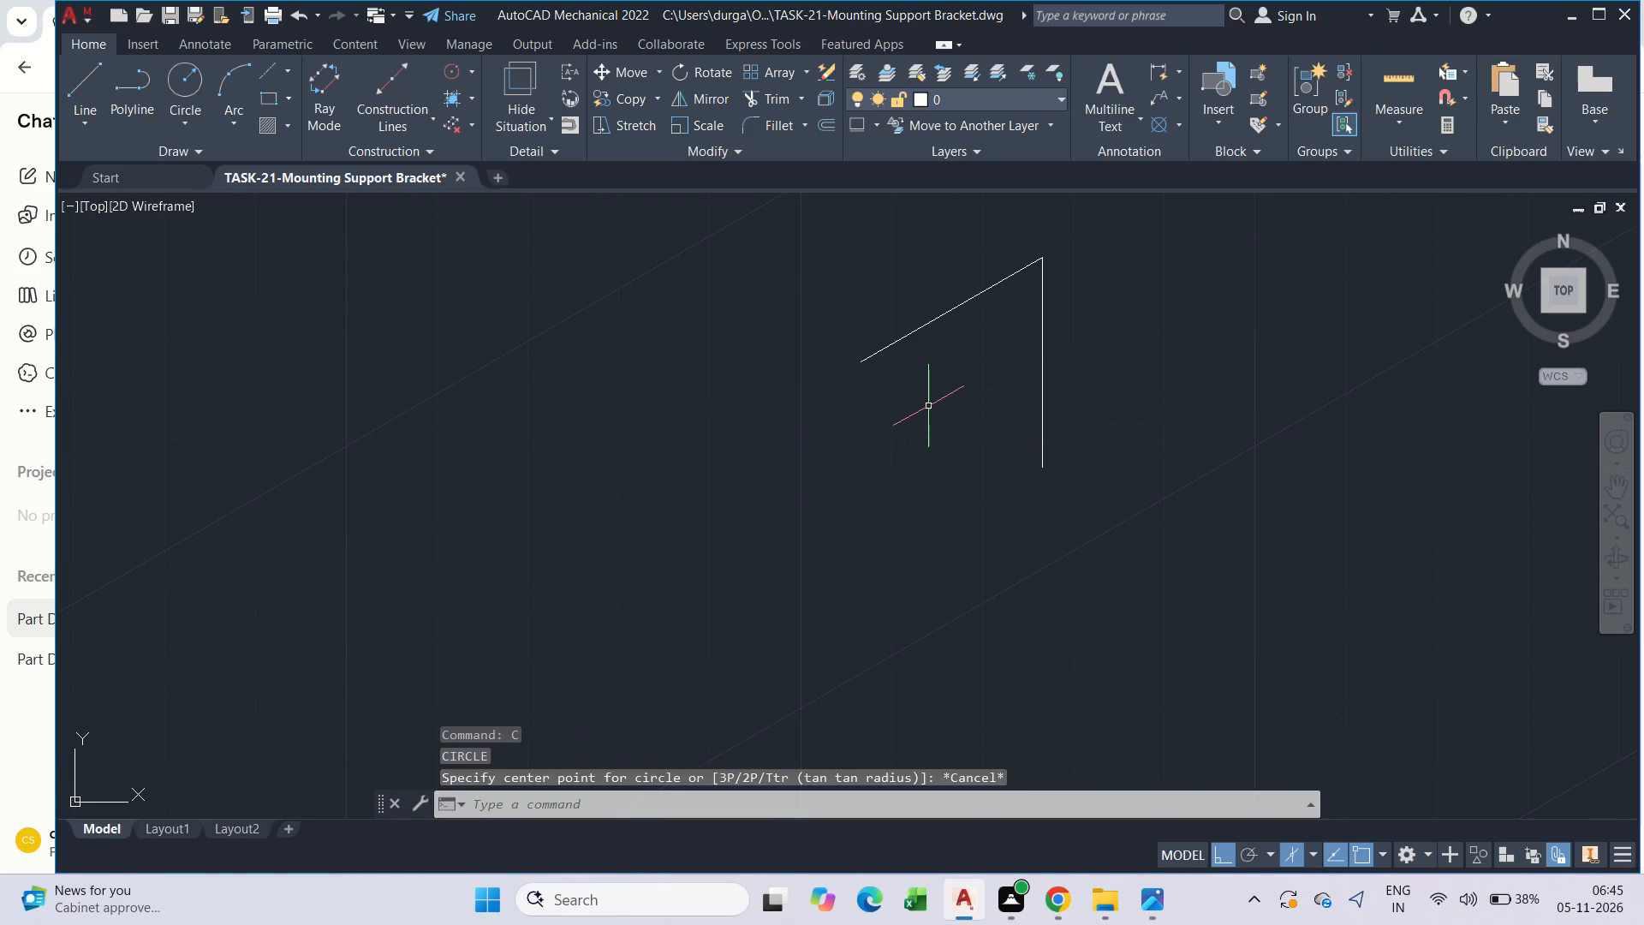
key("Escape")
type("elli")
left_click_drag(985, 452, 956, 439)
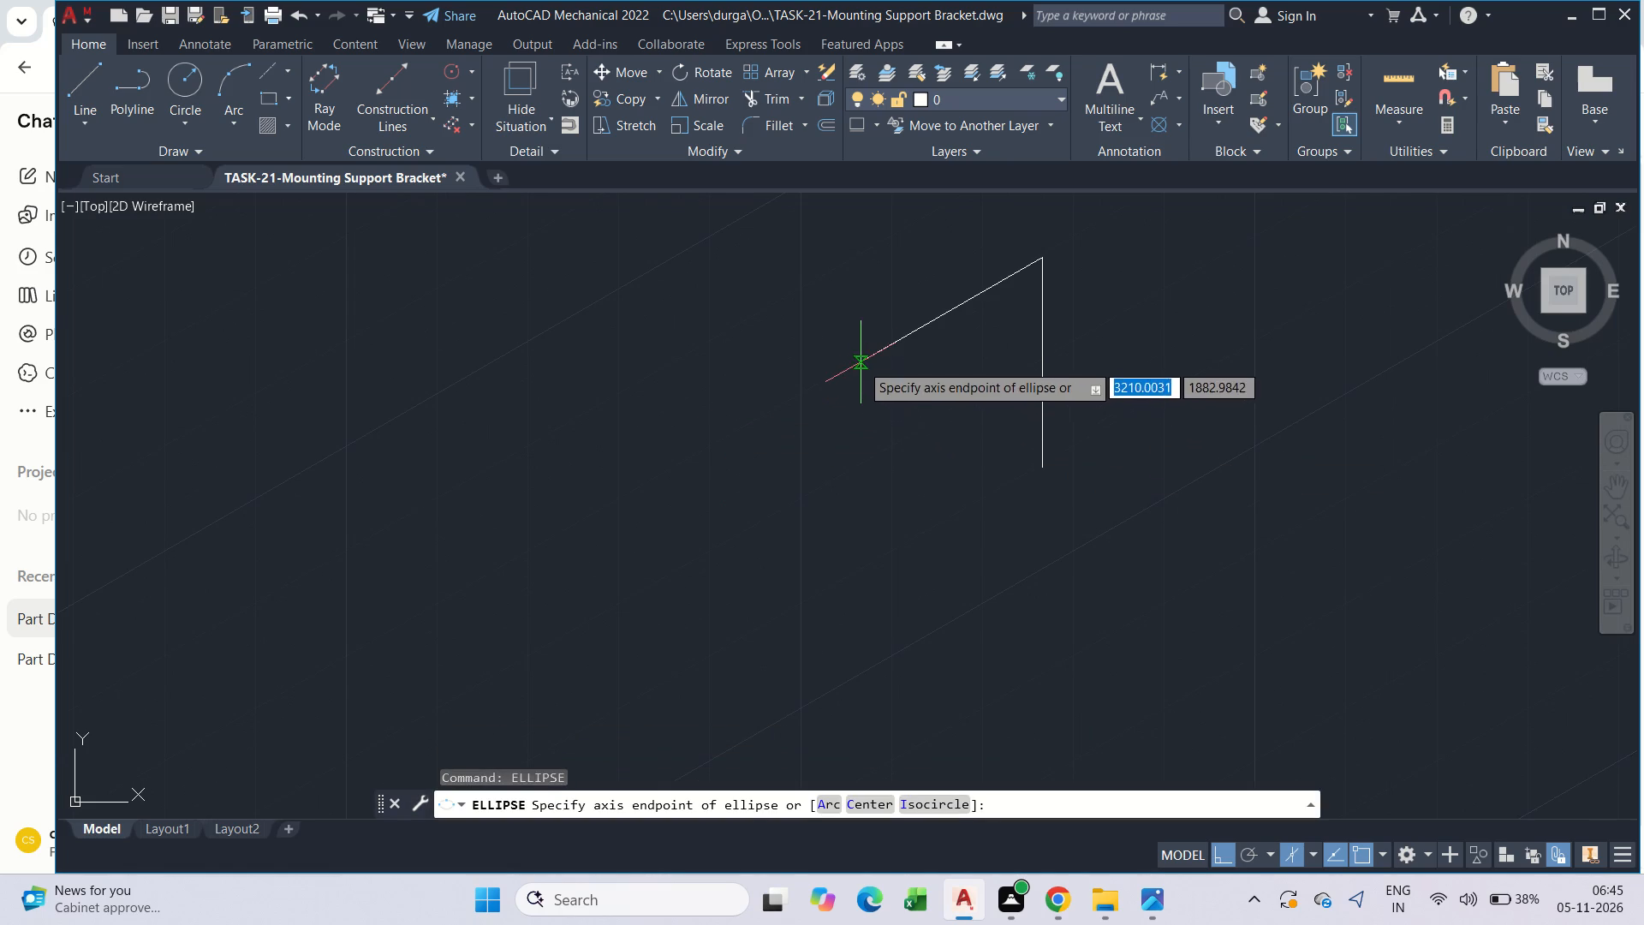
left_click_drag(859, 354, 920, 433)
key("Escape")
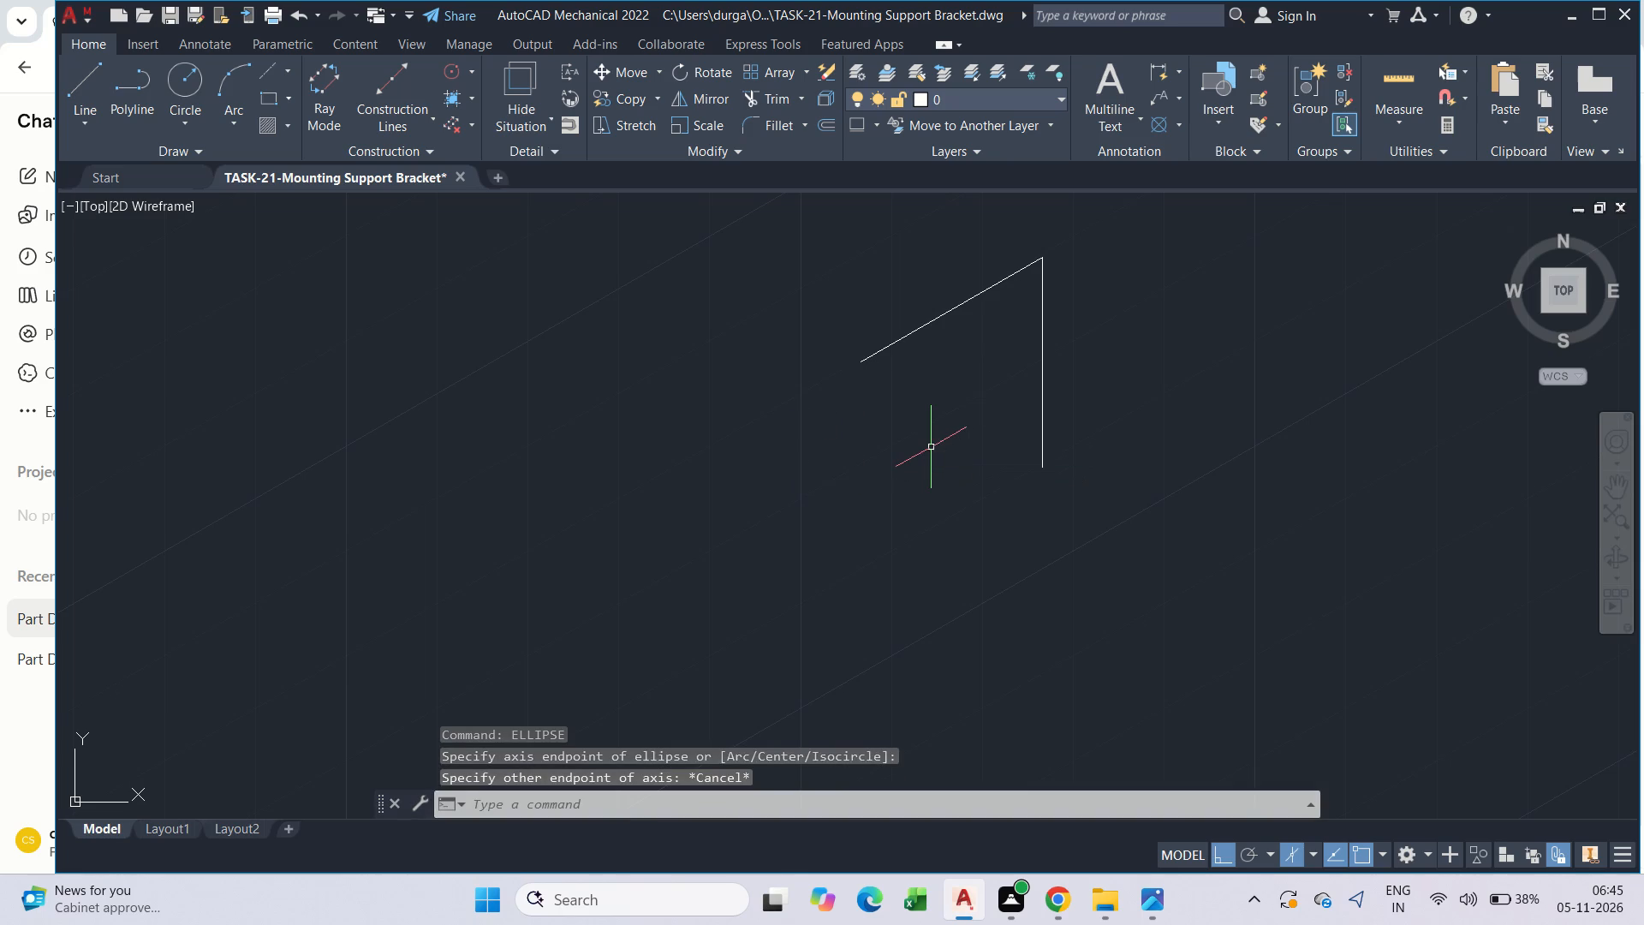
Draw an isocircle of diameter 20 centred on the free end of the sloping line.
type("eli")
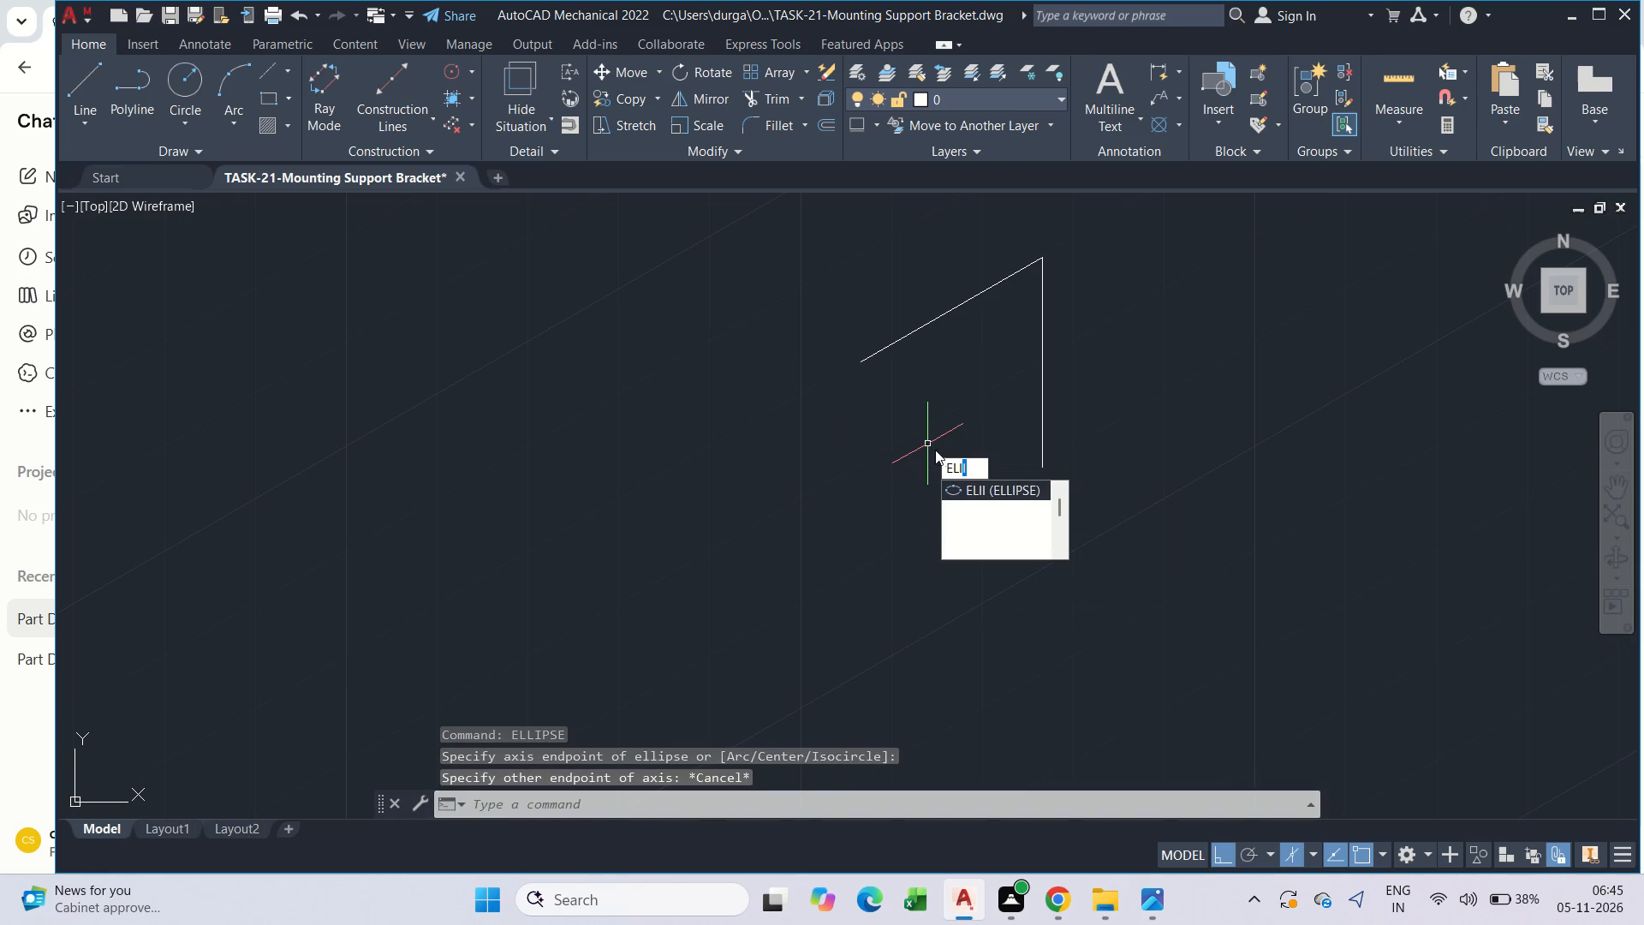
left_click(962, 484)
type("i")
key("space")
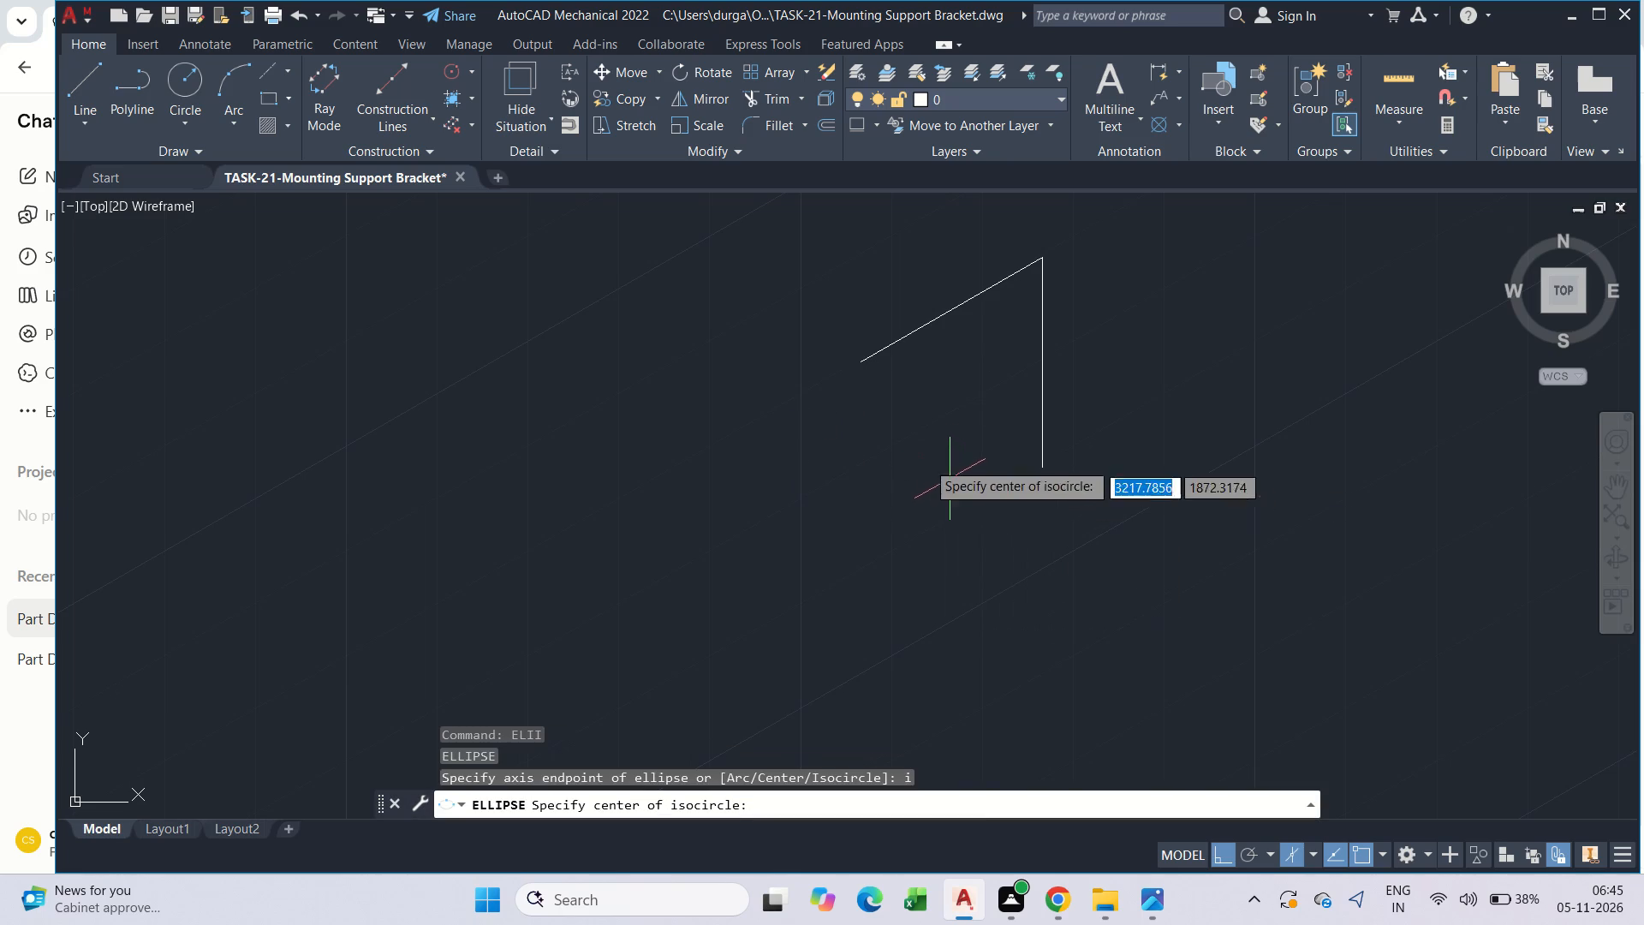
left_click_drag(863, 365, 913, 433)
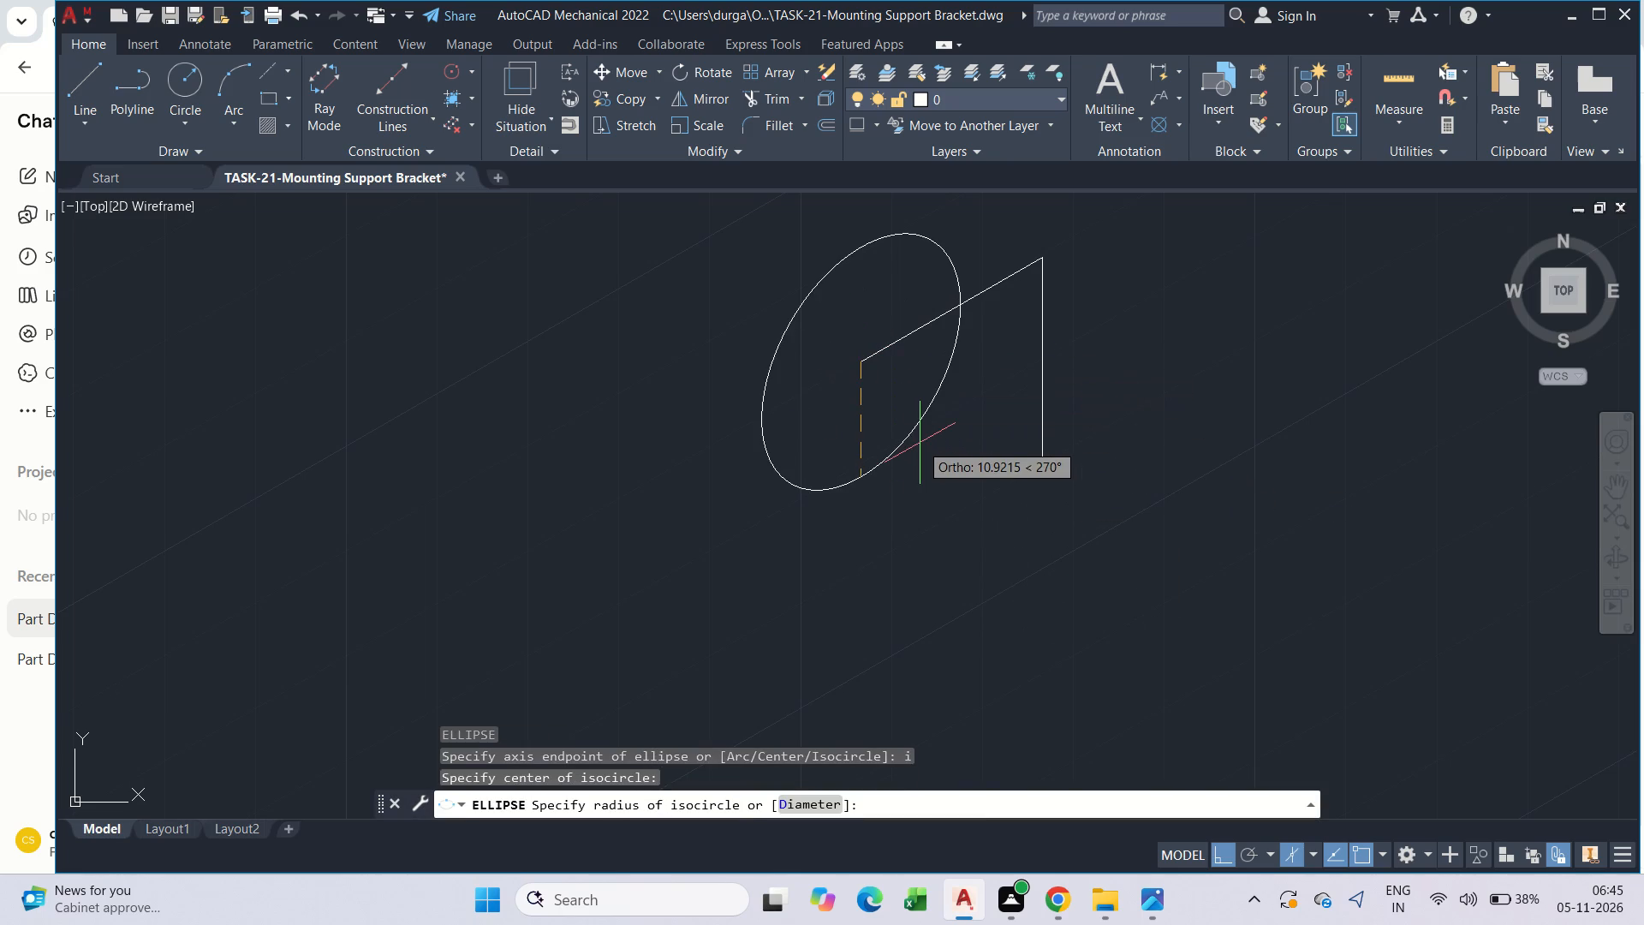
type("d 20.")
key("Return")
key("Escape")
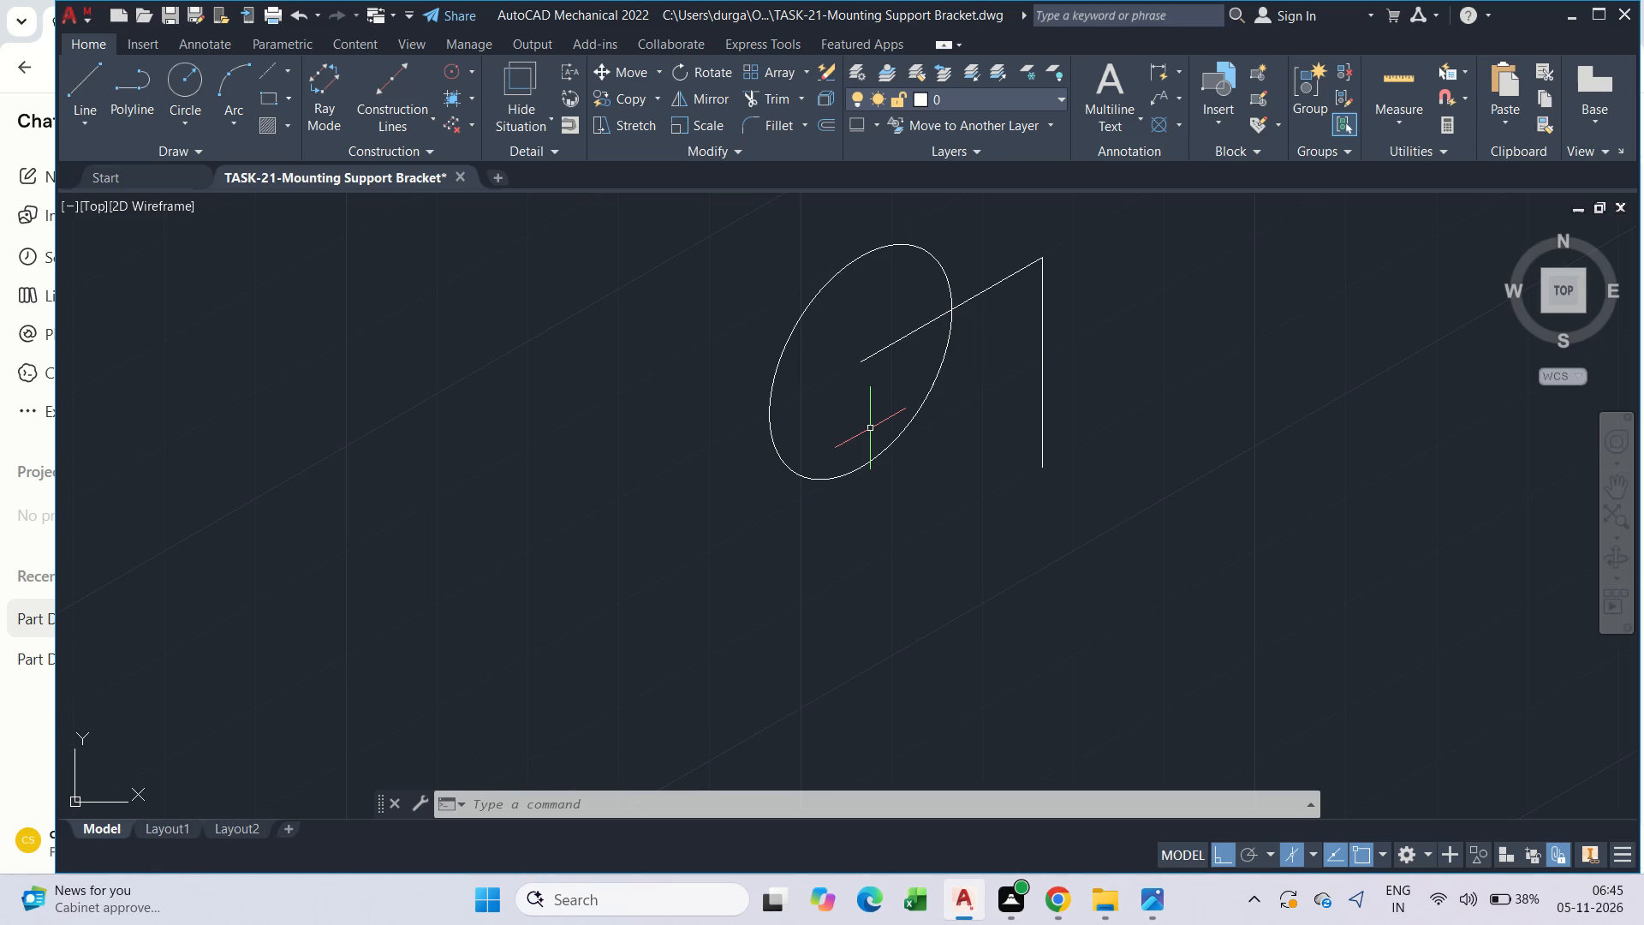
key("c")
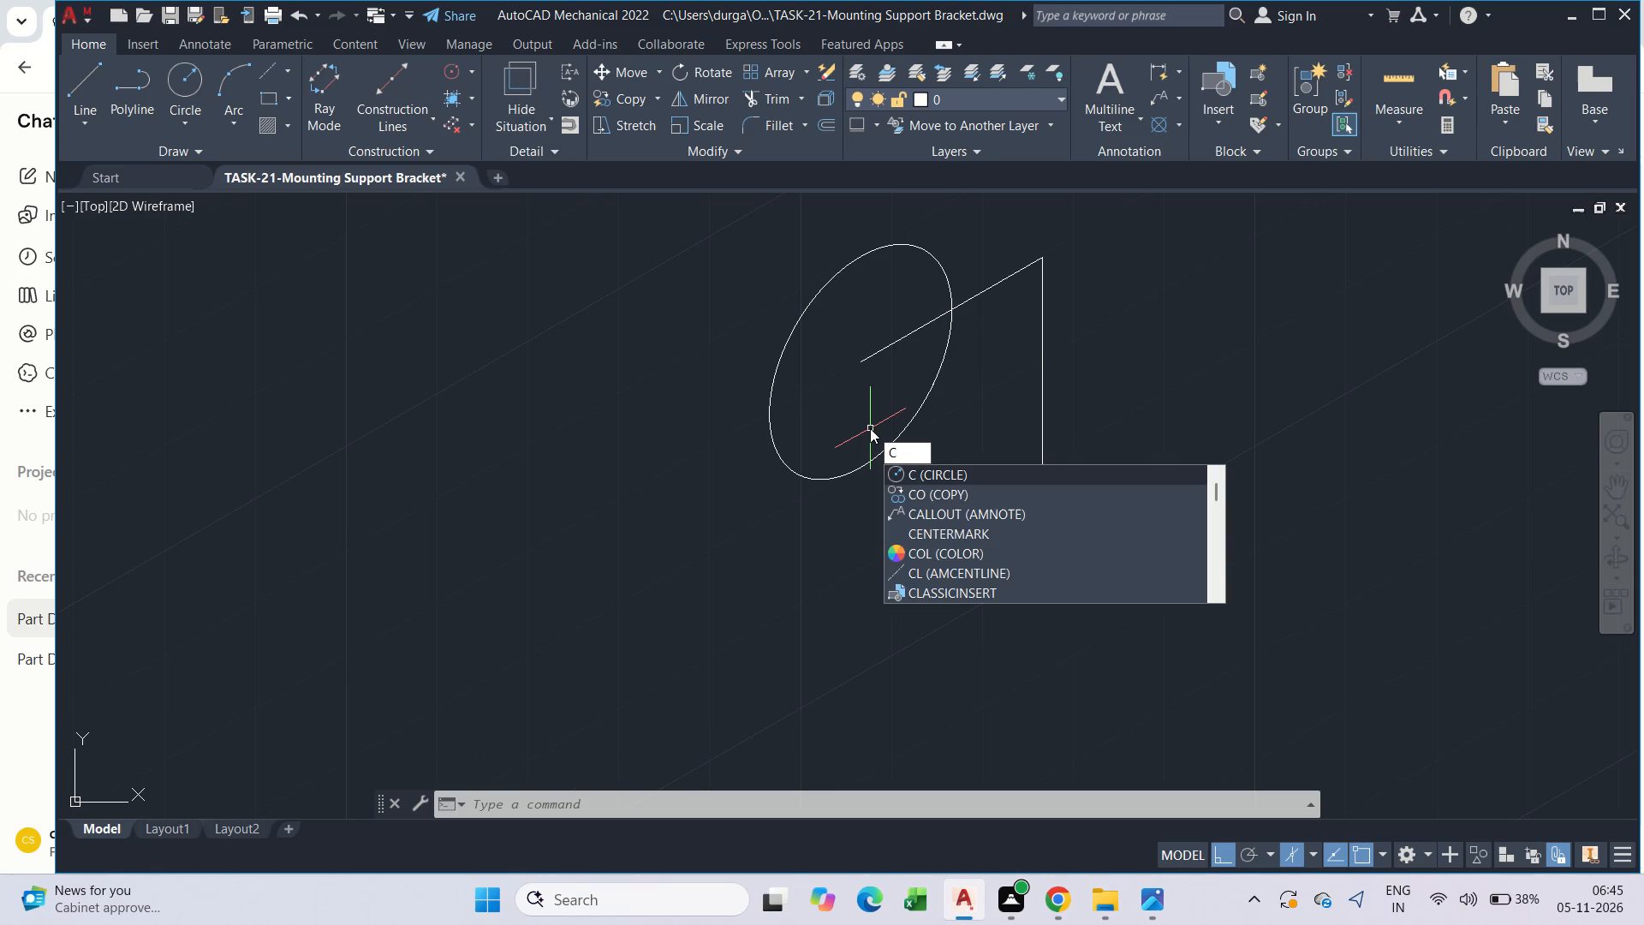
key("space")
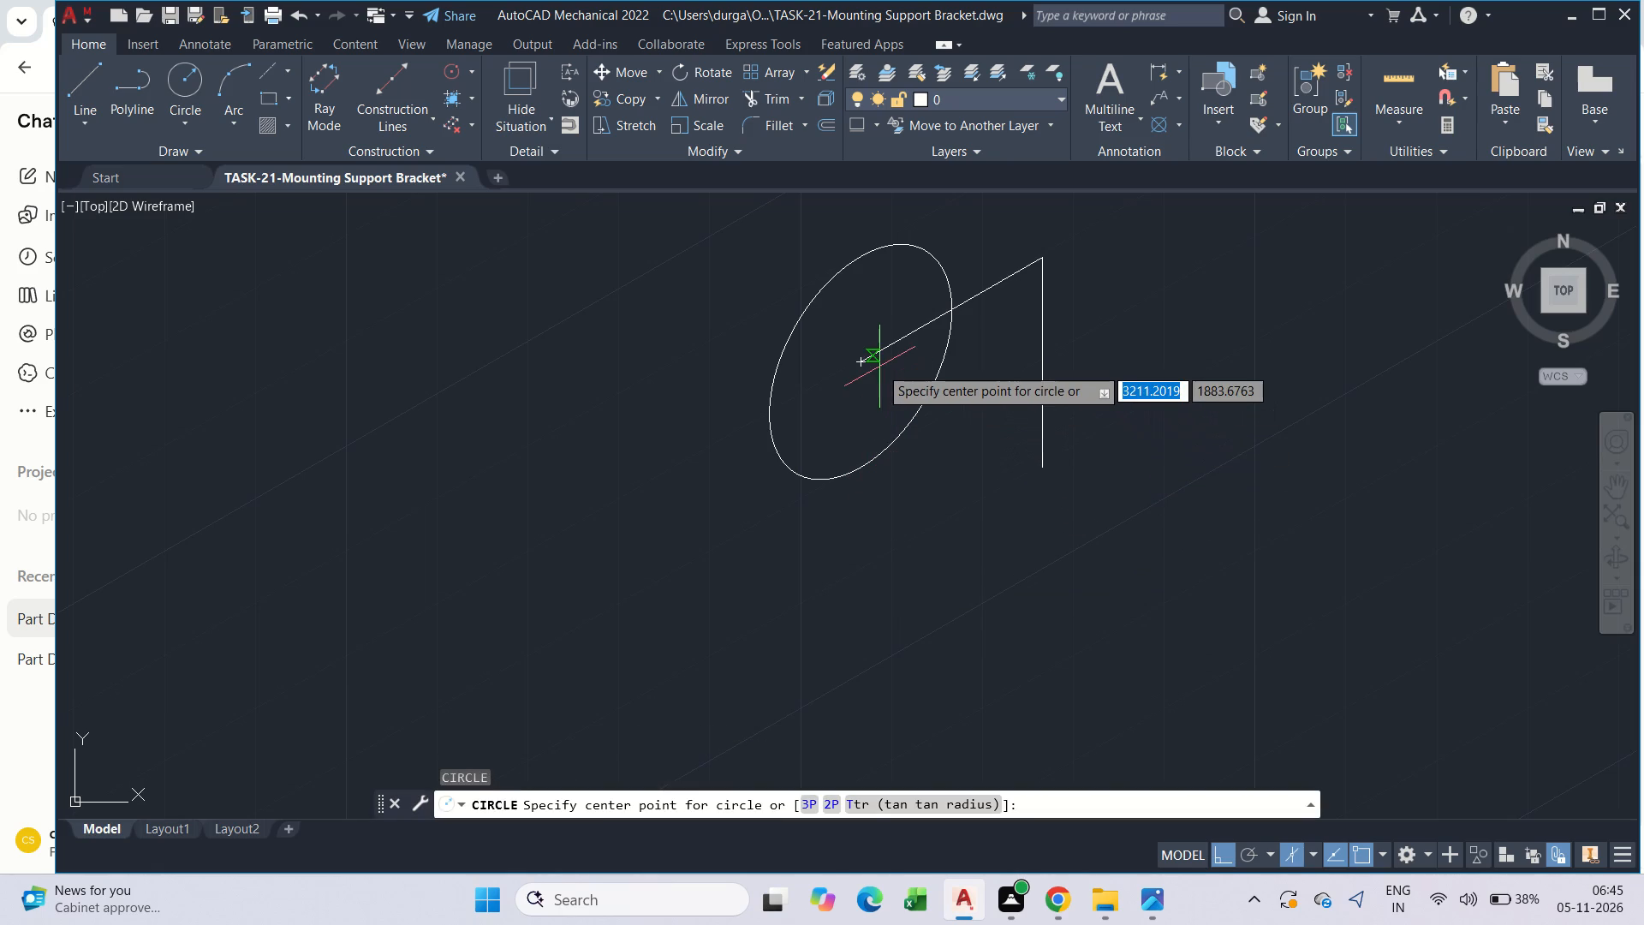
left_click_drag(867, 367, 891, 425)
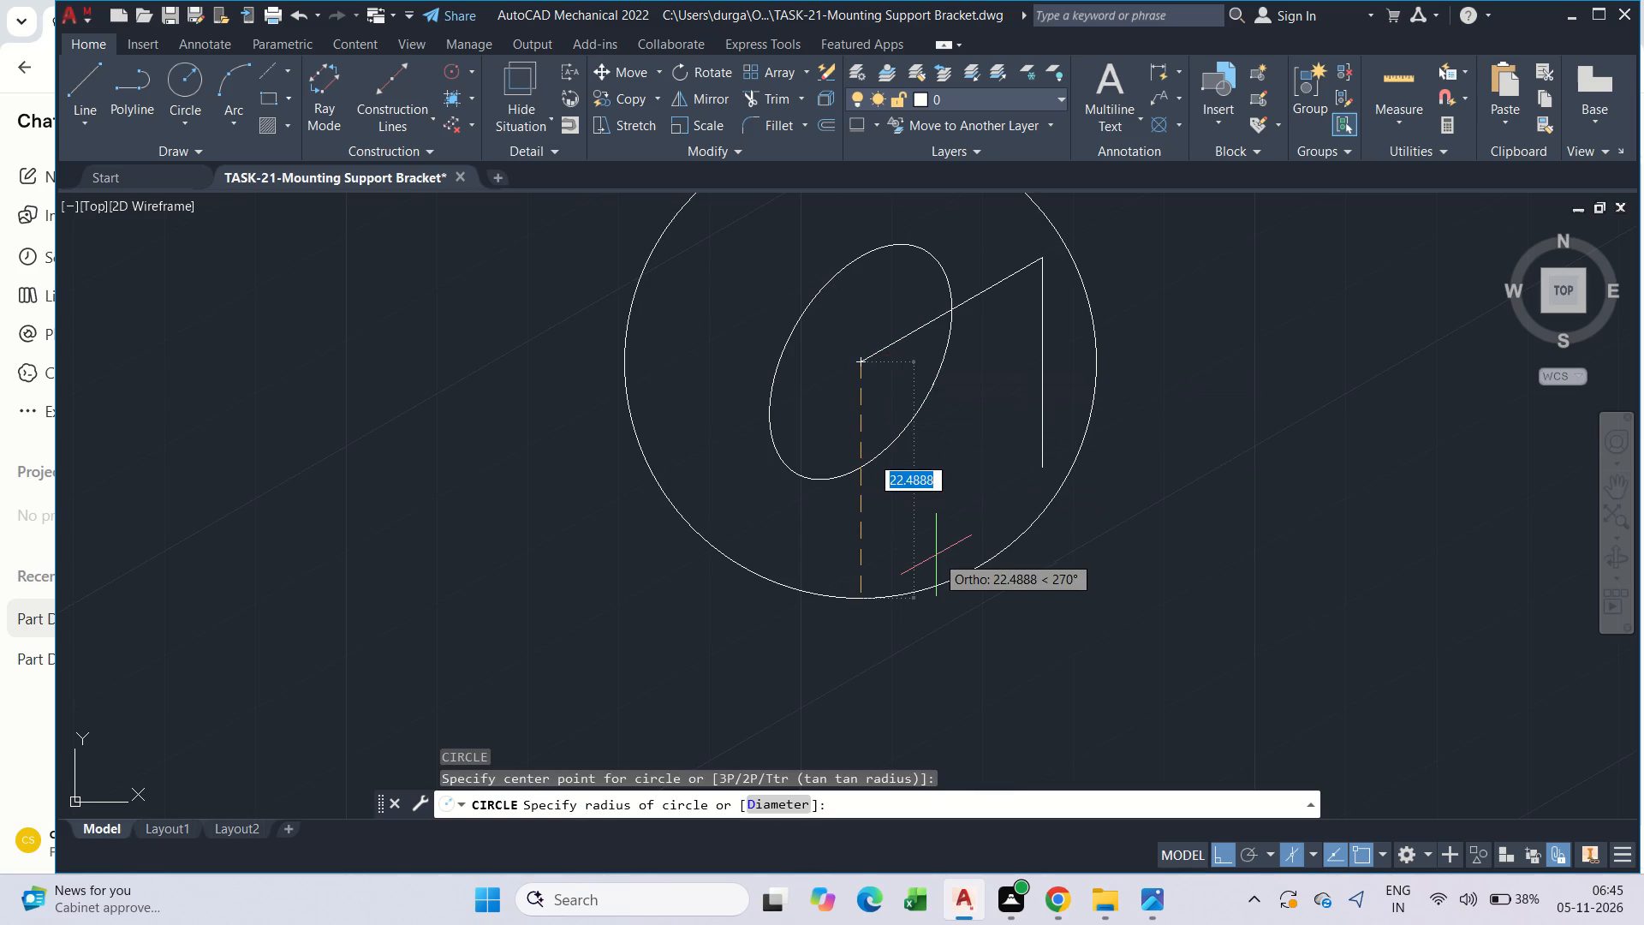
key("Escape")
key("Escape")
Draw a concentric isocircle of diameter 40 around the 20-diameter isocircle.
type("elli")
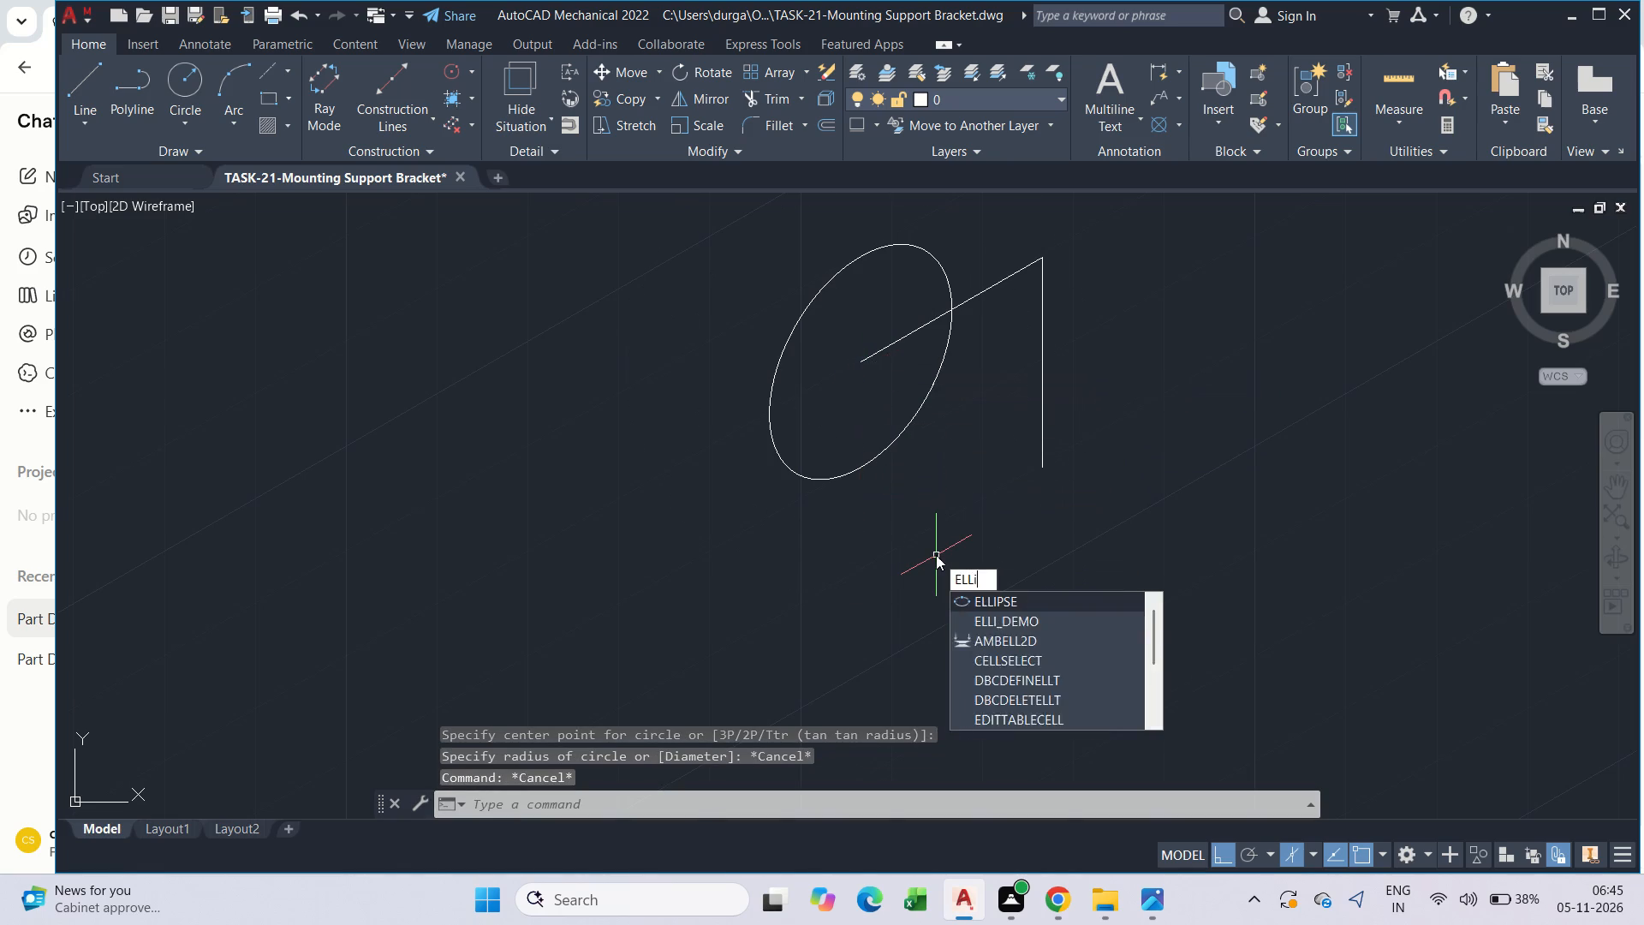
left_click(1004, 599)
type("i")
key("space")
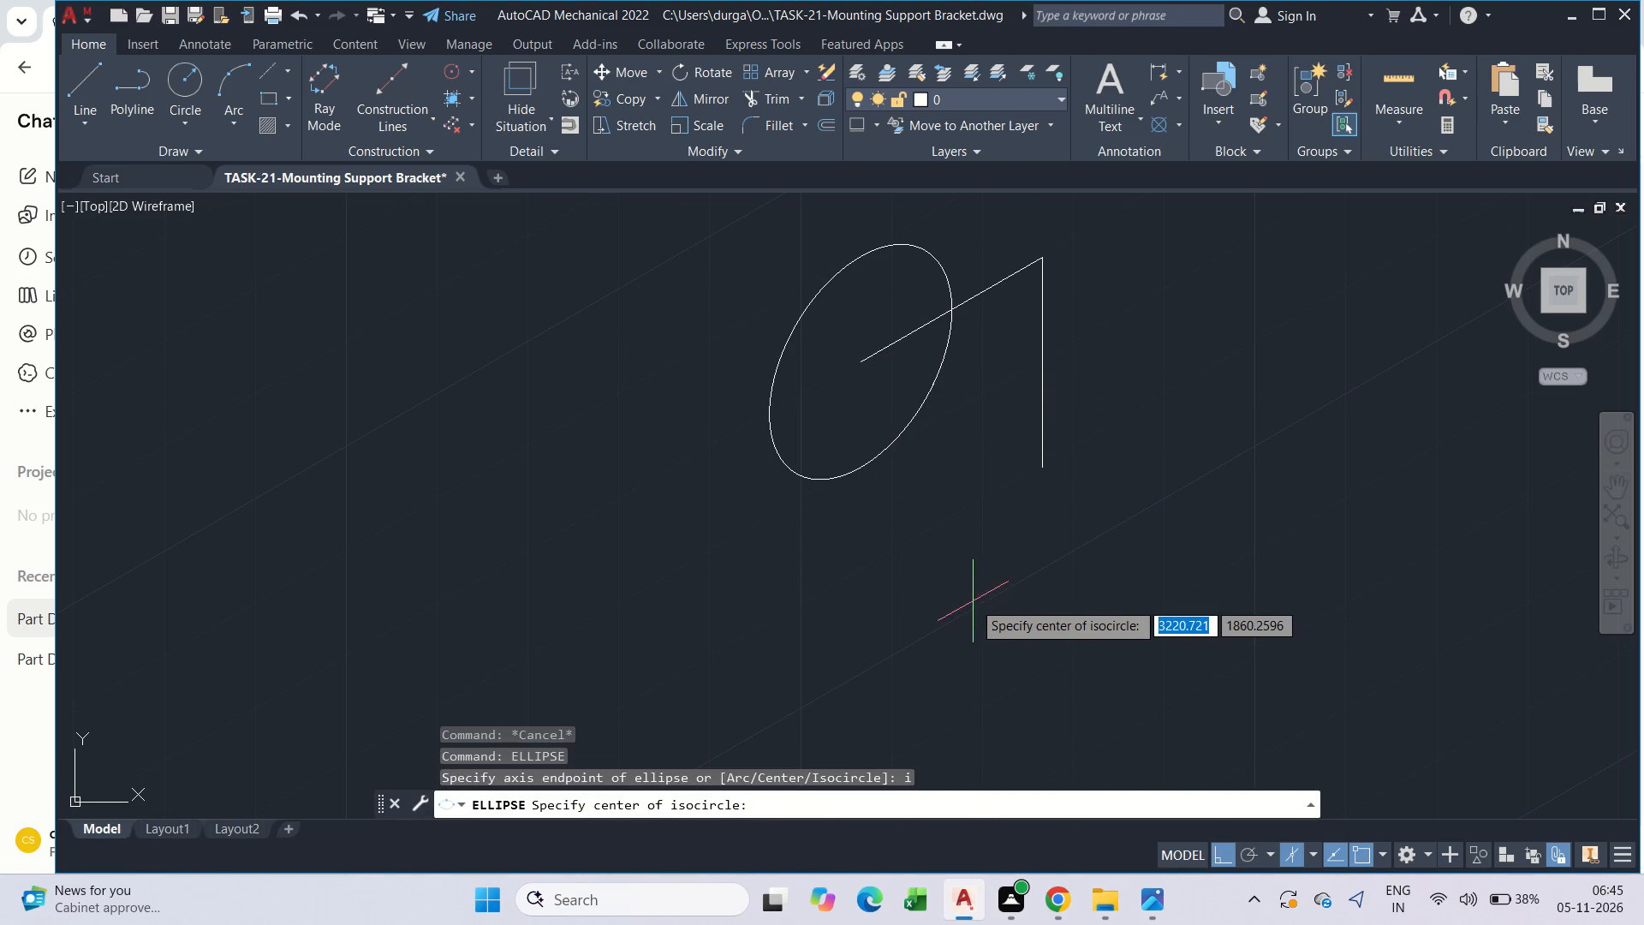
left_click_drag(866, 356, 885, 399)
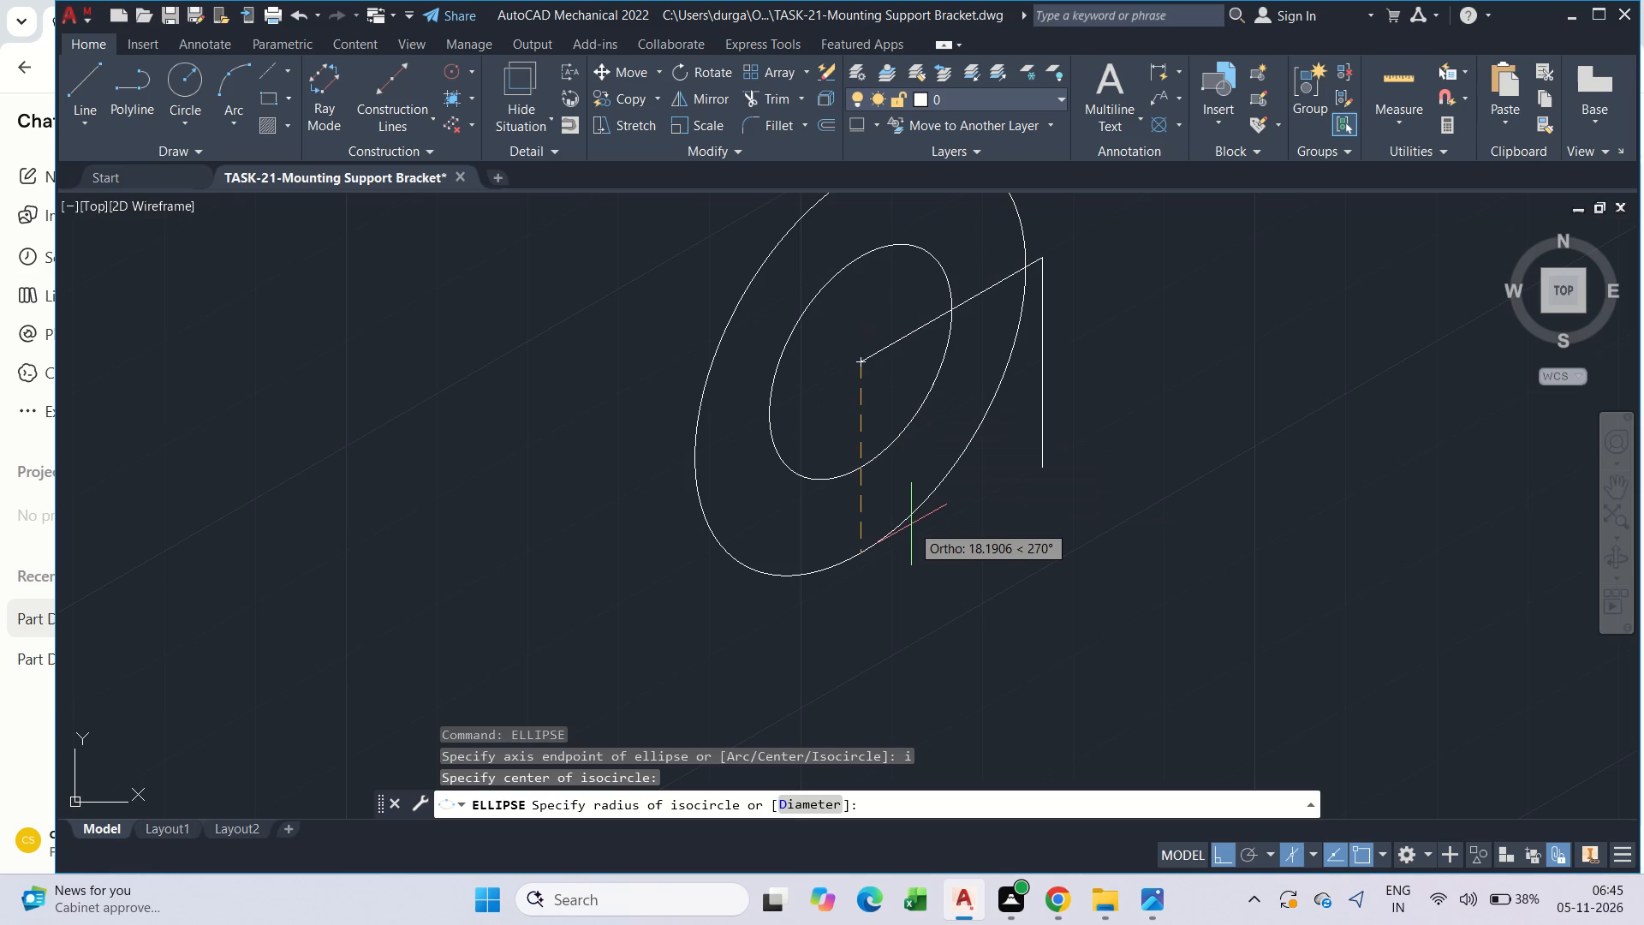
type("d")
key("space")
type("40")
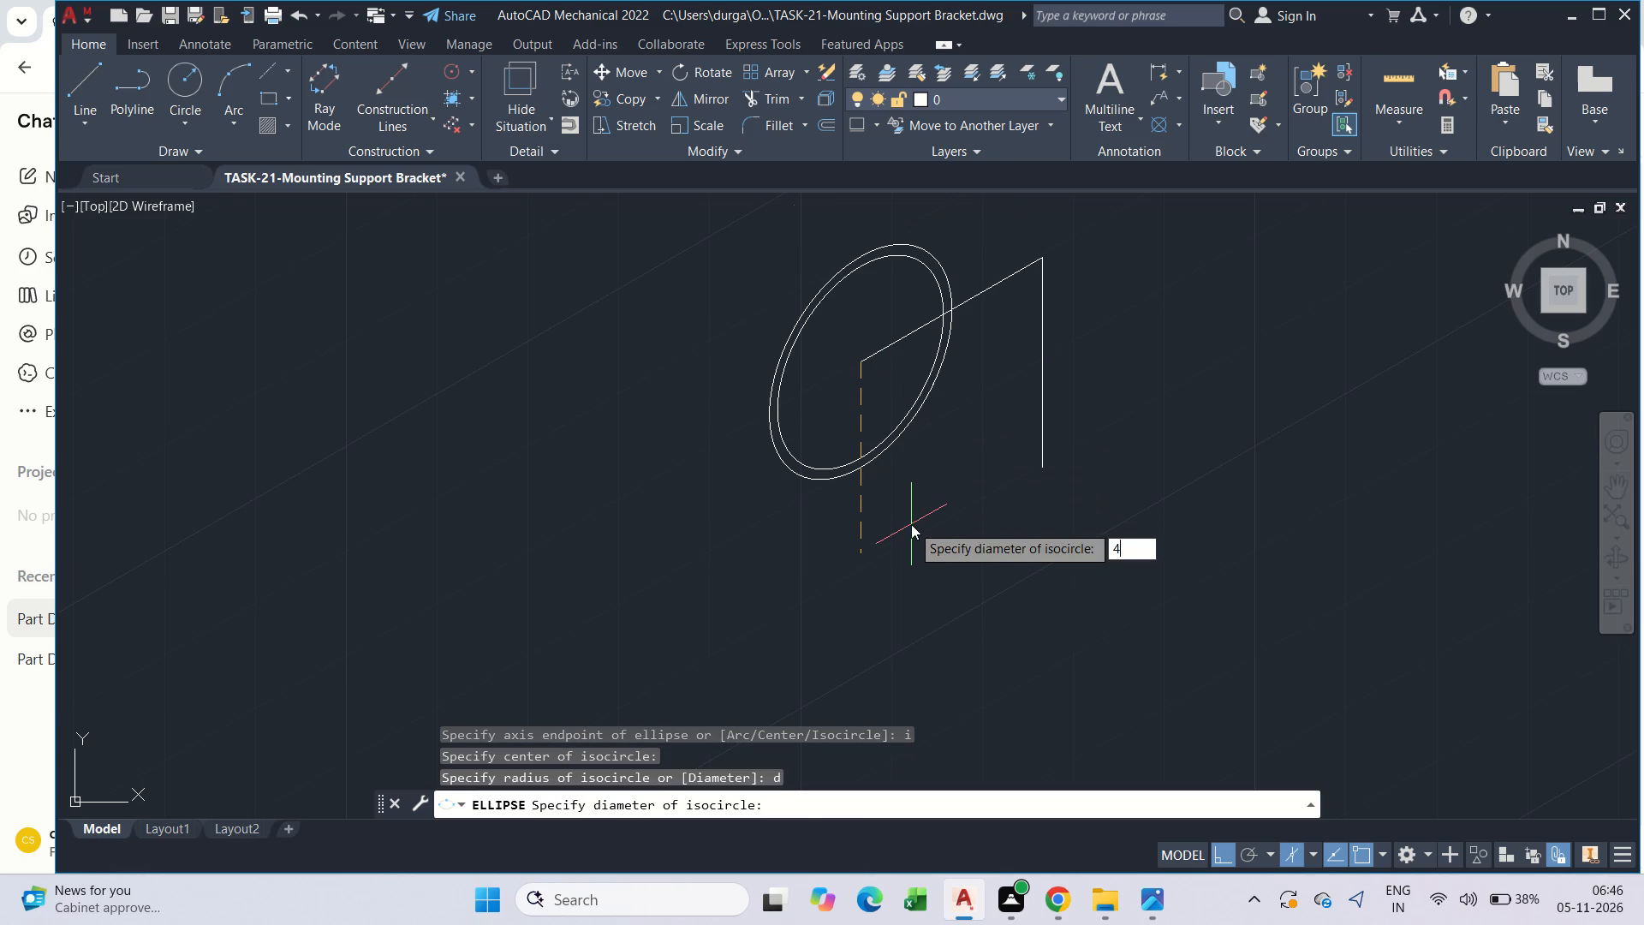
key("Return")
type("``")
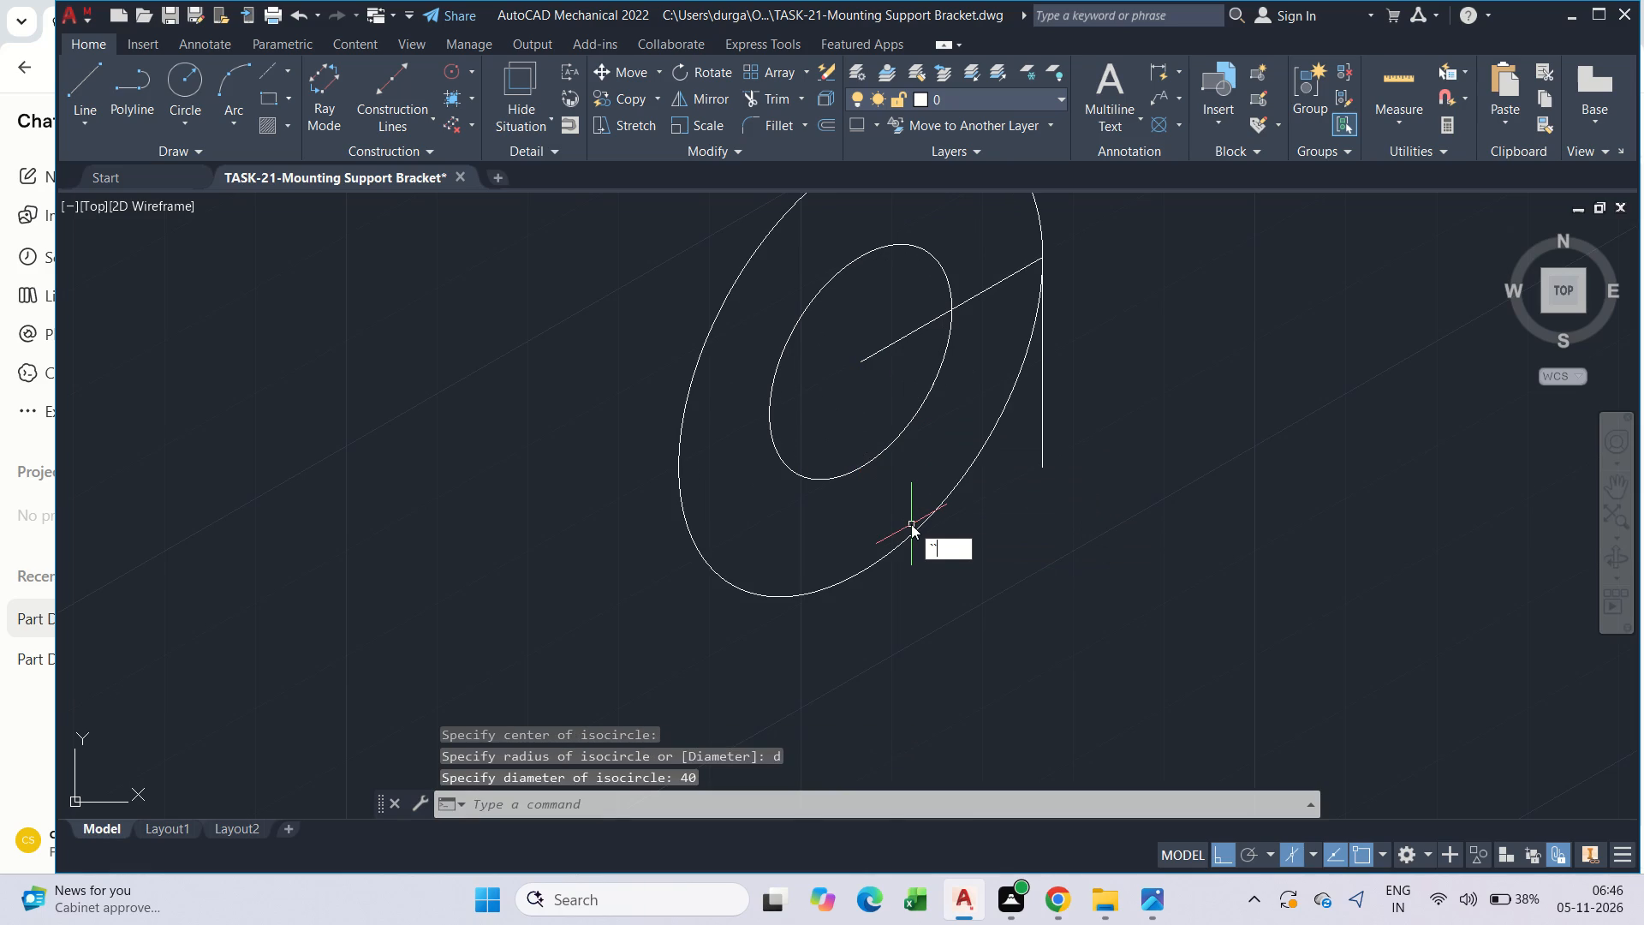
key("Escape")
key("Escape")
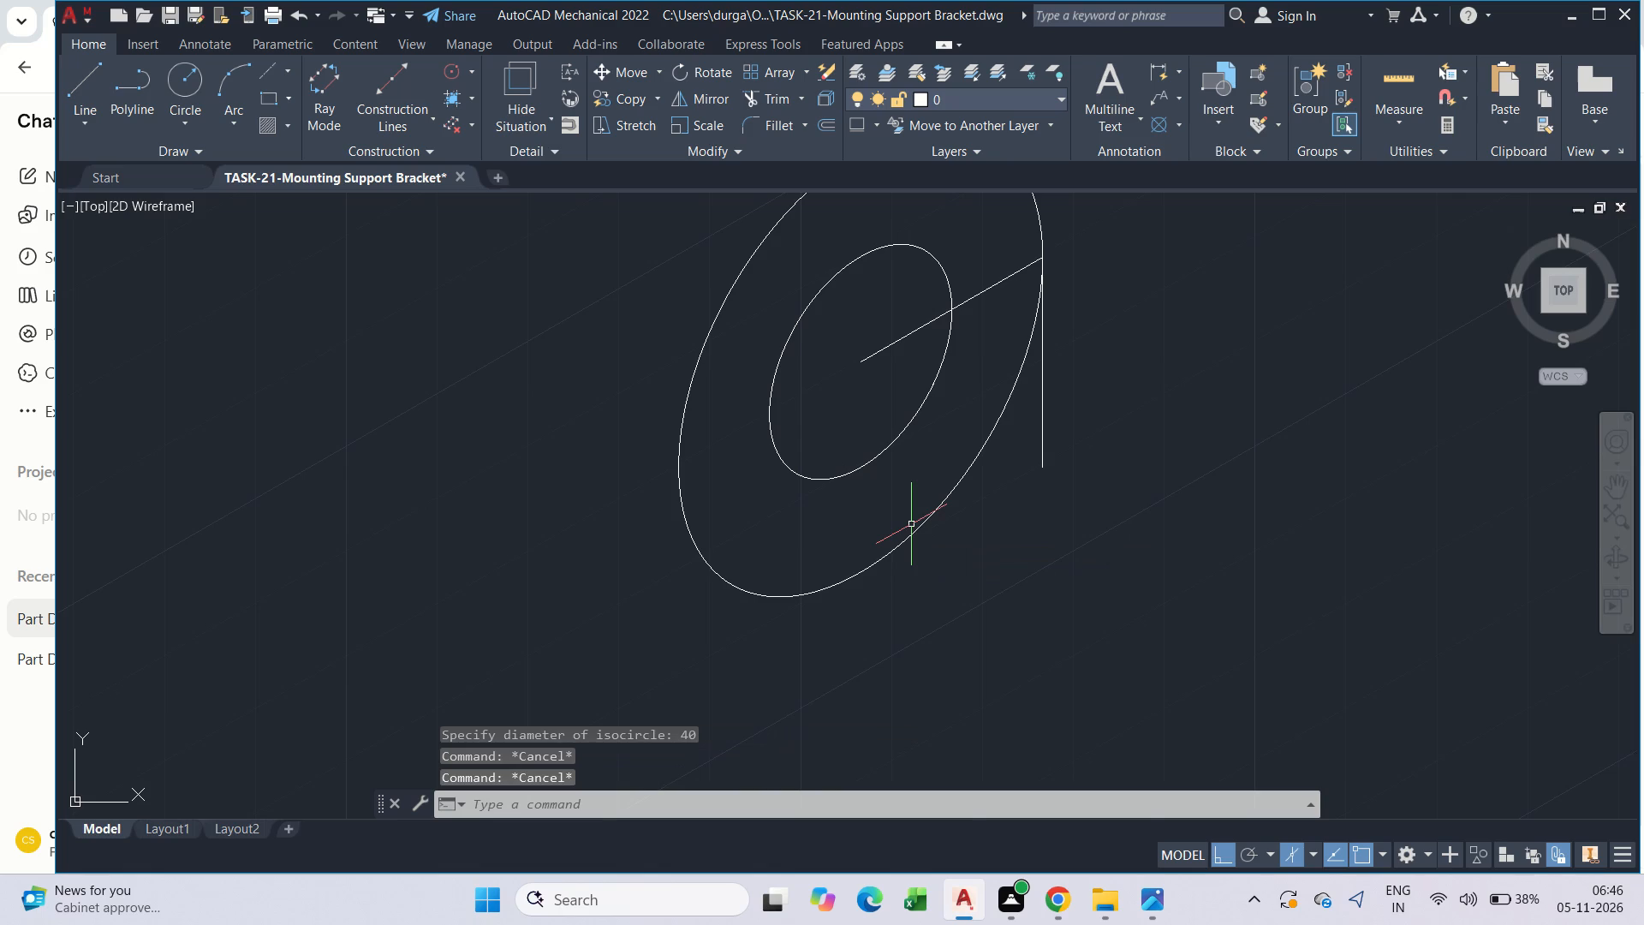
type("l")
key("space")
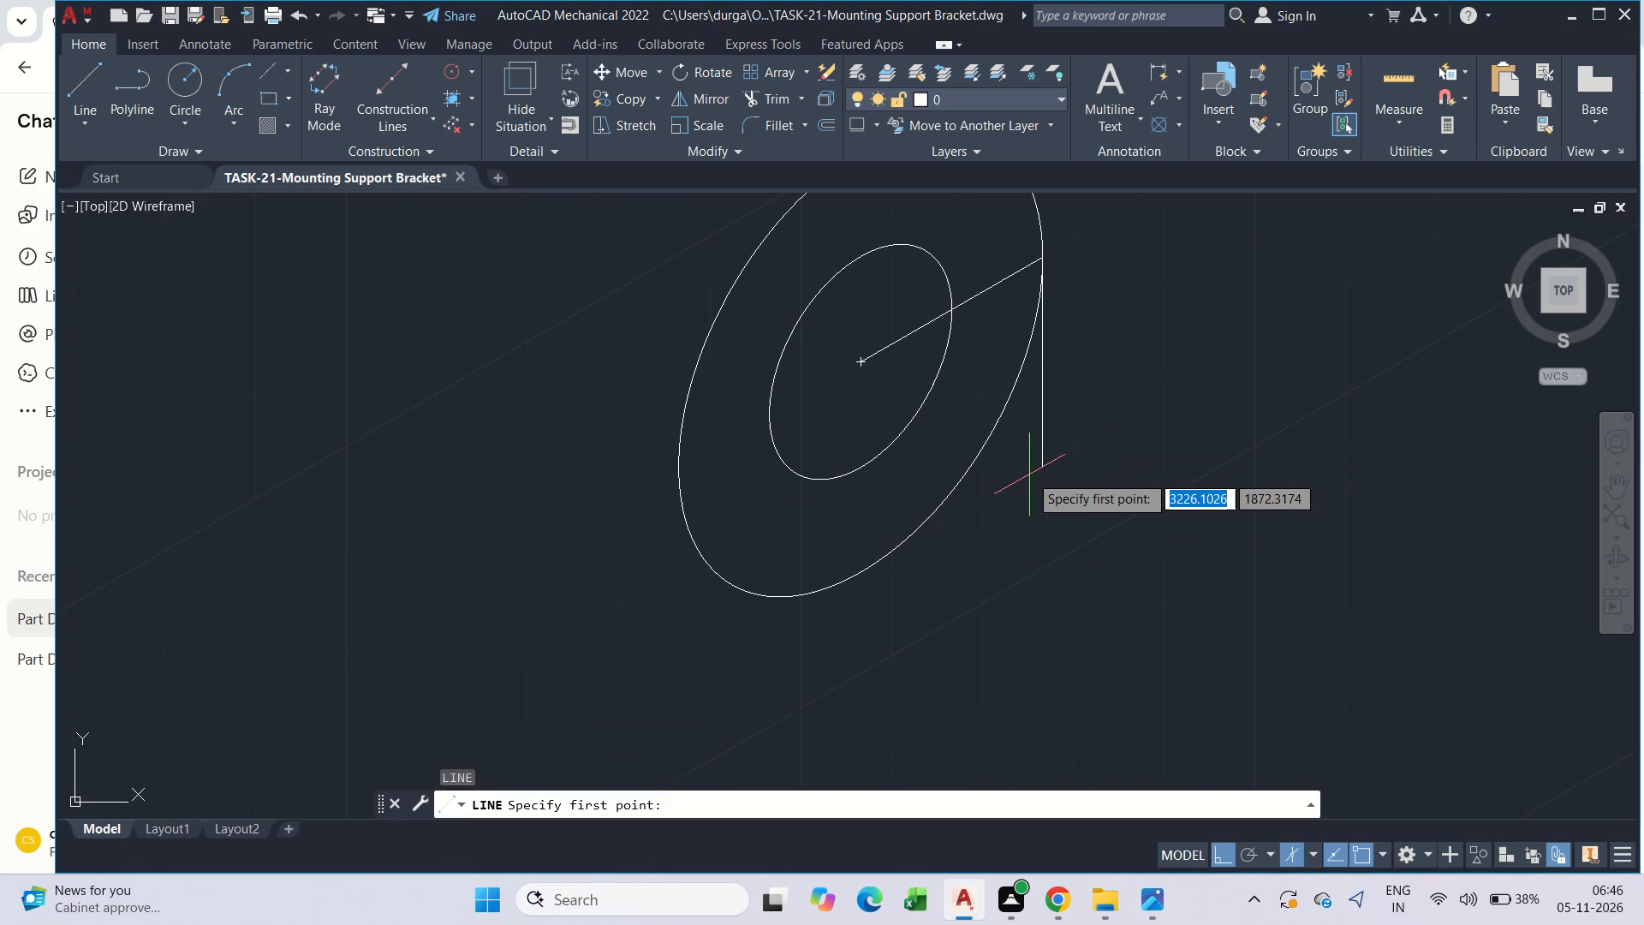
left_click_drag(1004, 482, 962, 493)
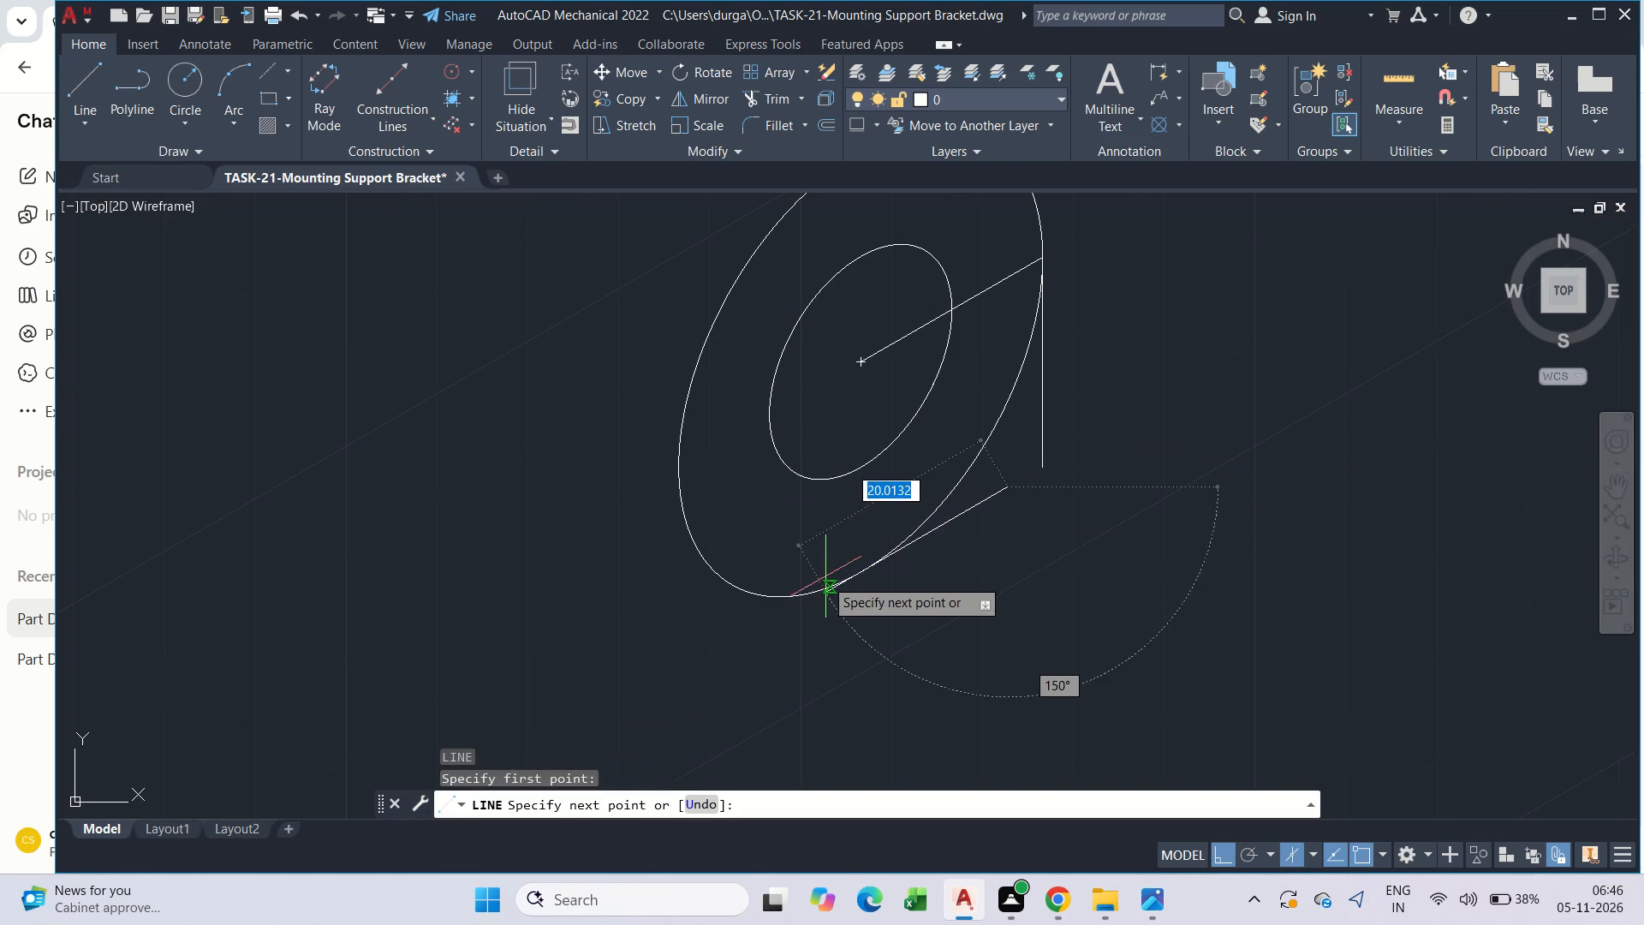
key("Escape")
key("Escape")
Draw a line at 210° from the lower end of the vertical line to the 40-diameter isocircle.
type("l")
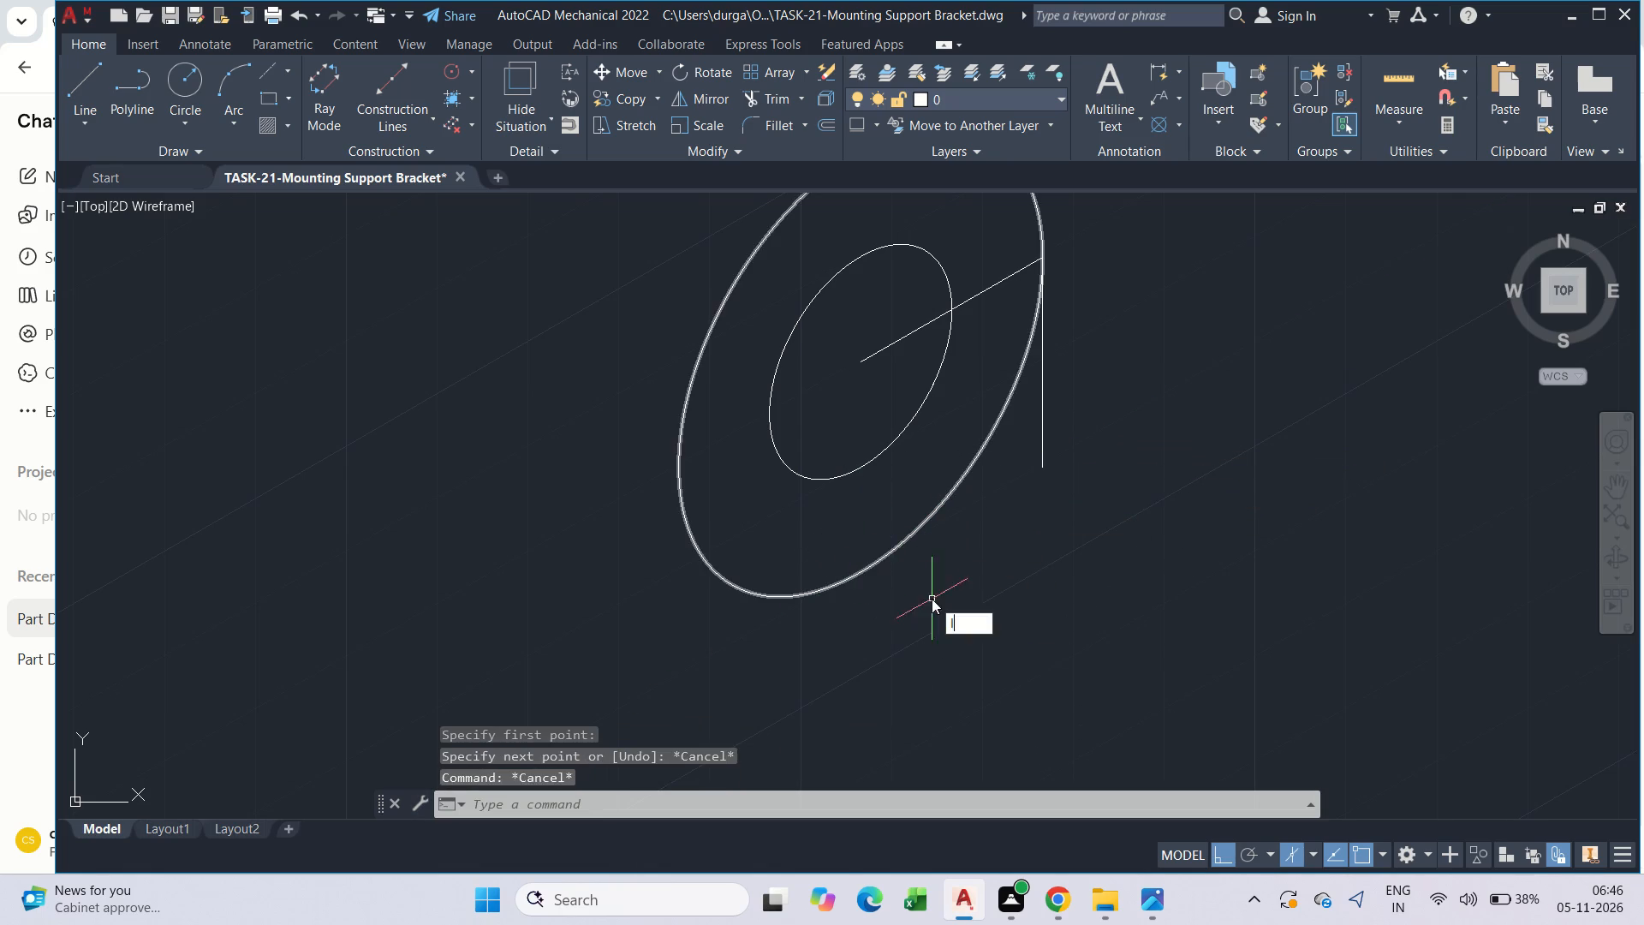
key("space")
left_click_drag(1045, 464, 974, 512)
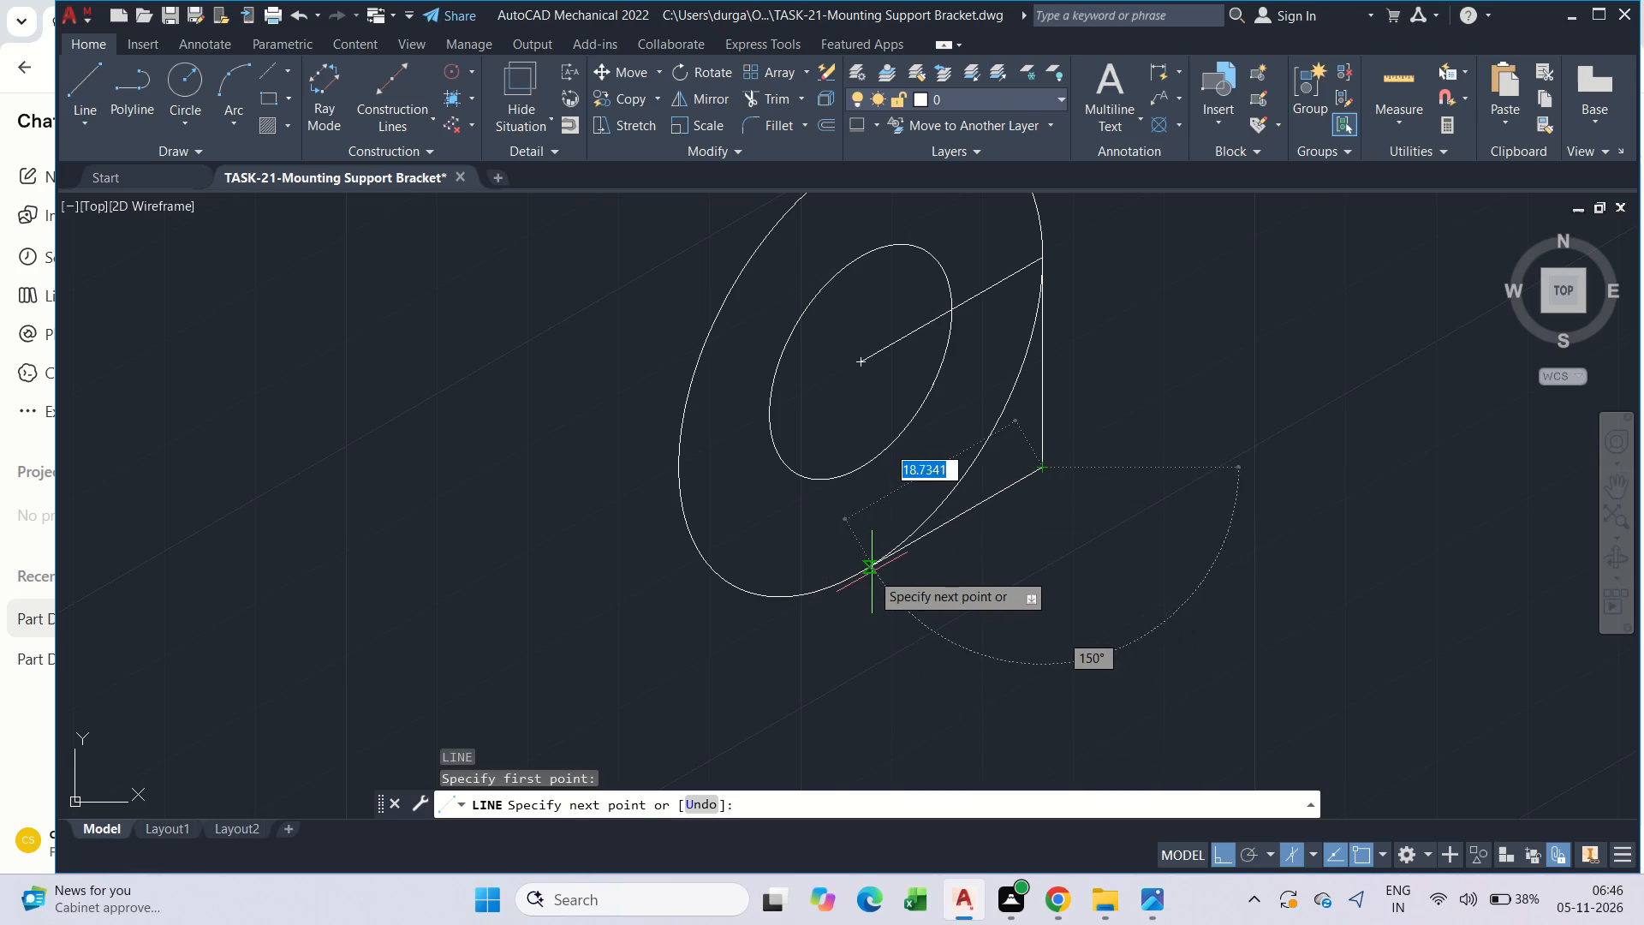
left_click(862, 578)
key("Escape")
key("Escape")
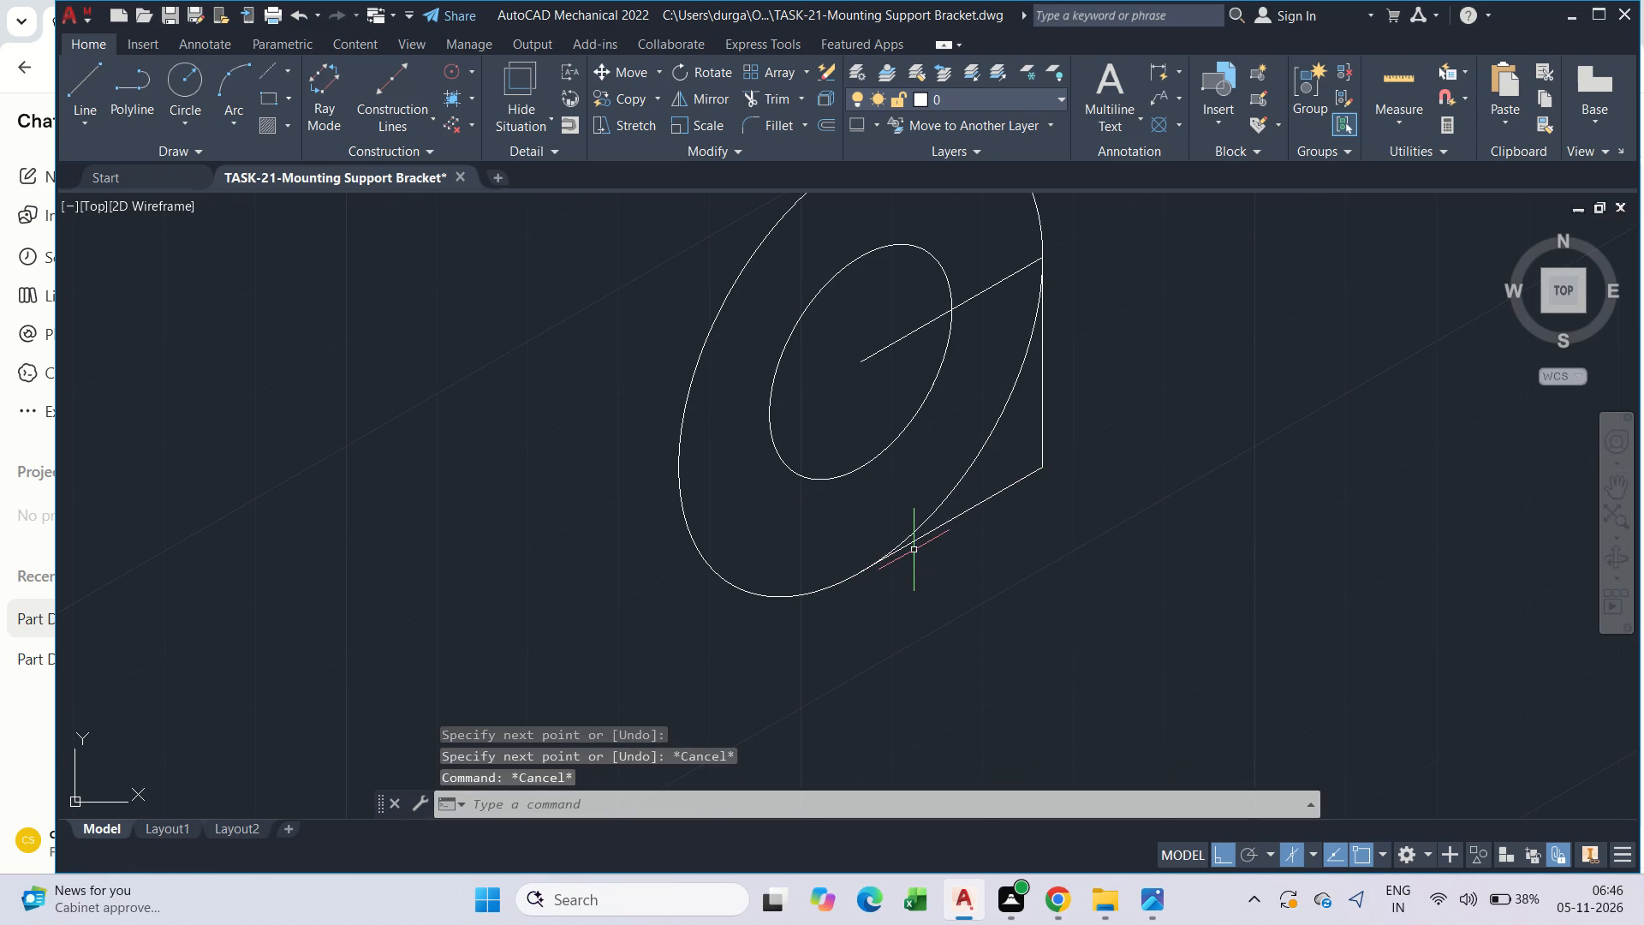
Trim away the part of the 40-diameter isocircle lying inside the corner between the vertical line and the lower sloping line.
type("tr")
key("space")
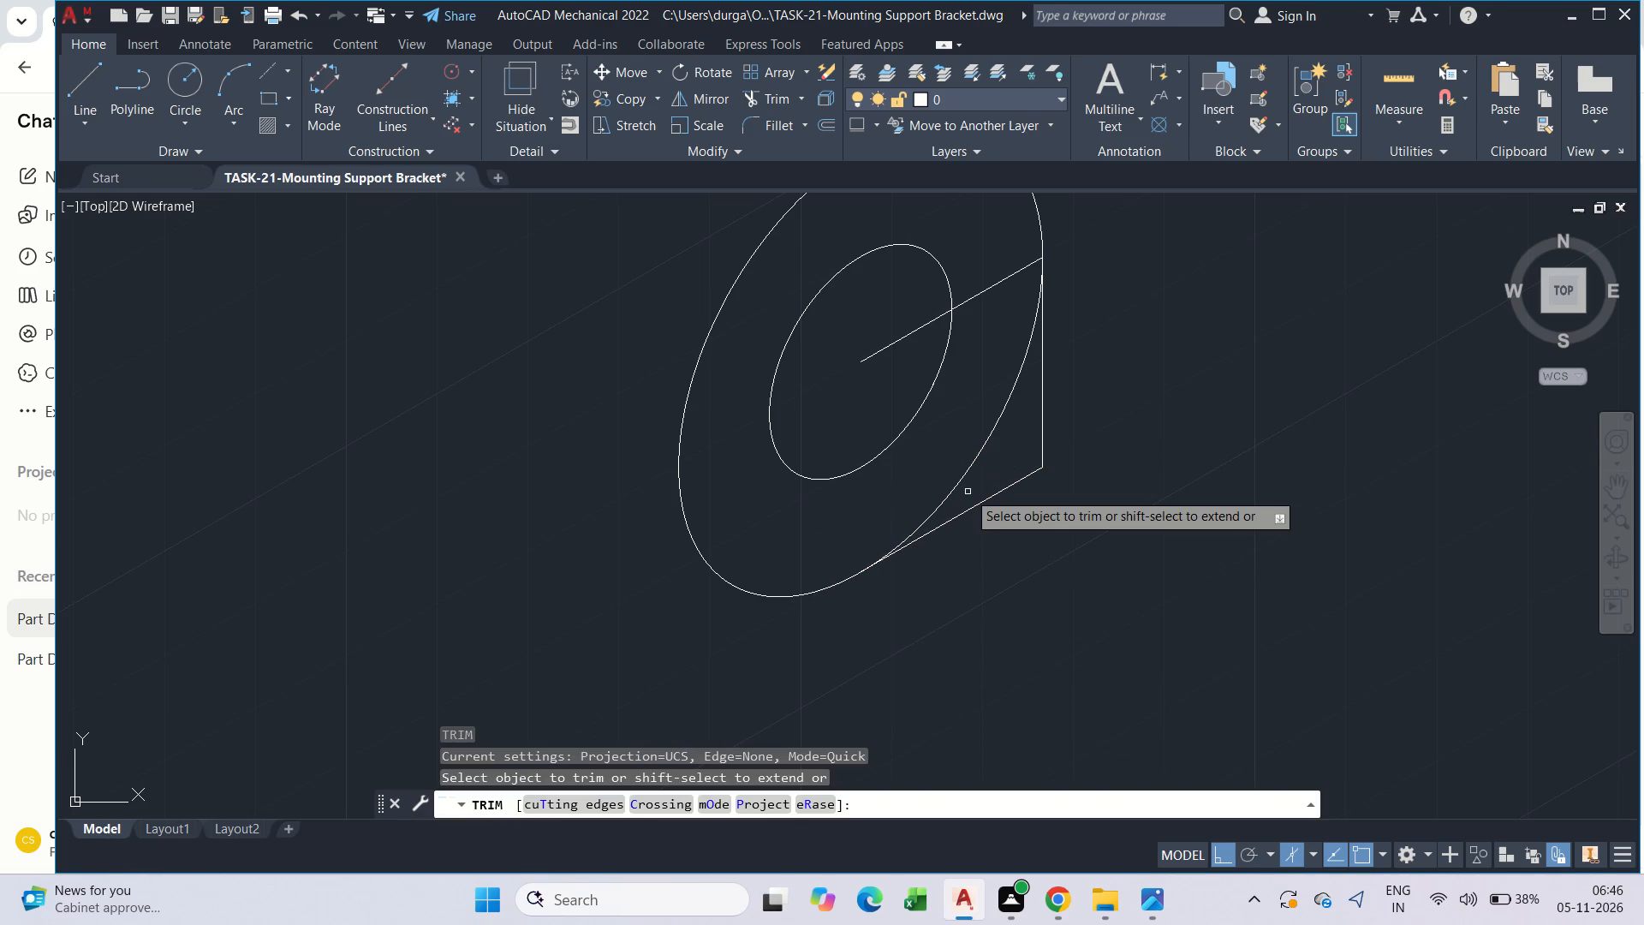
left_click(1006, 409)
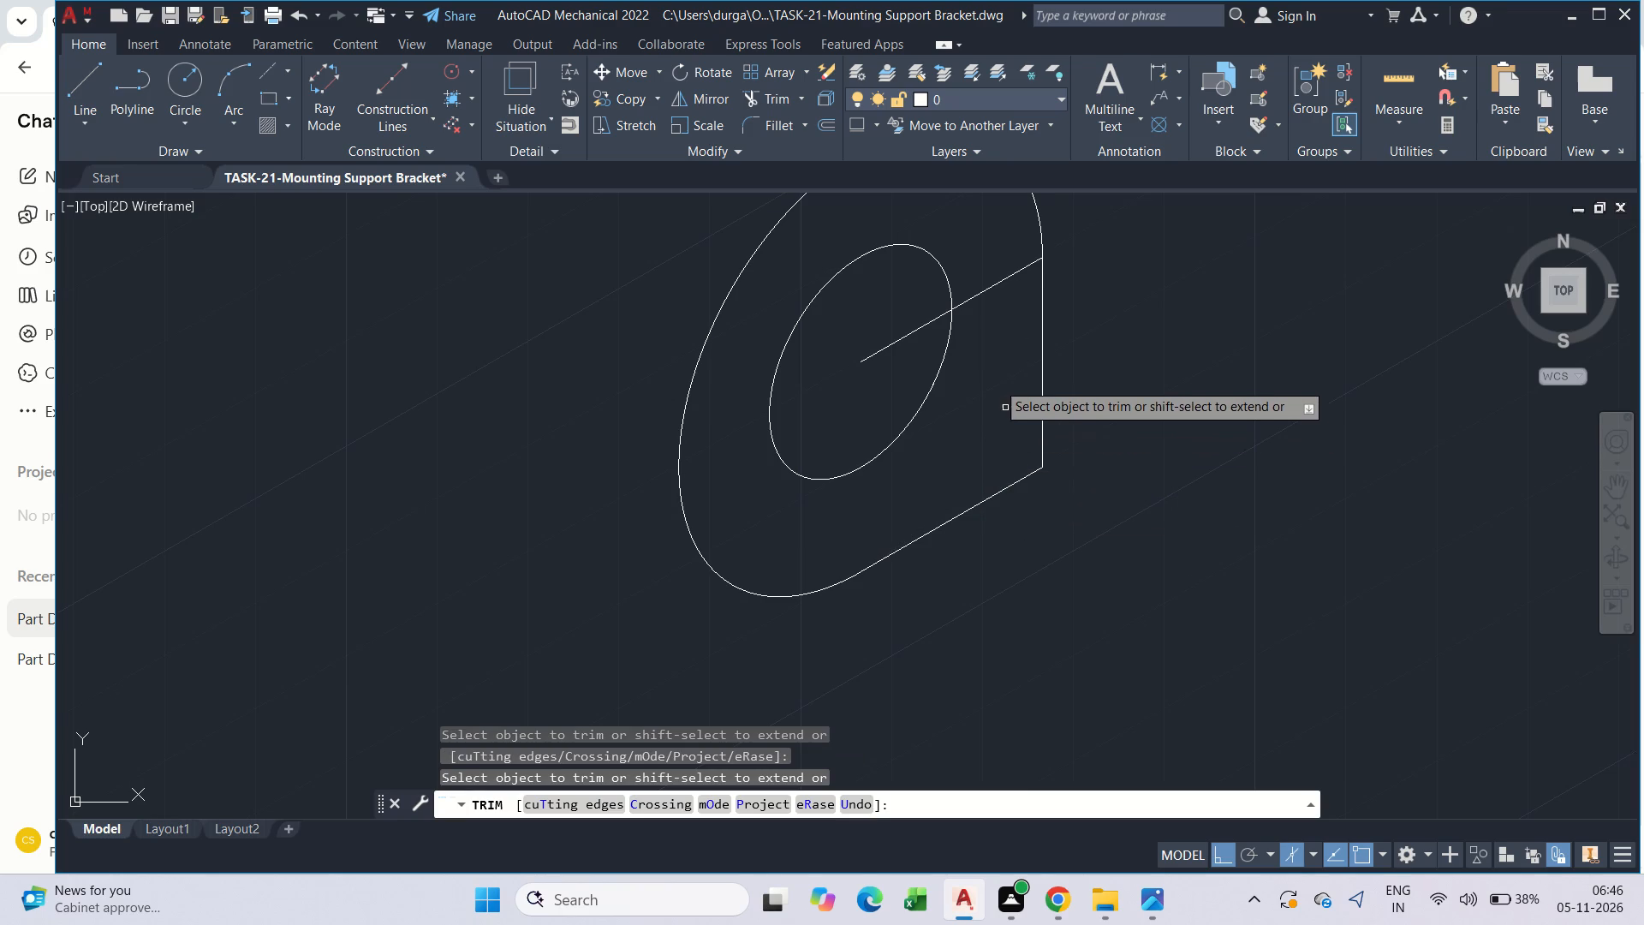
middle_click(991, 367)
key("Escape")
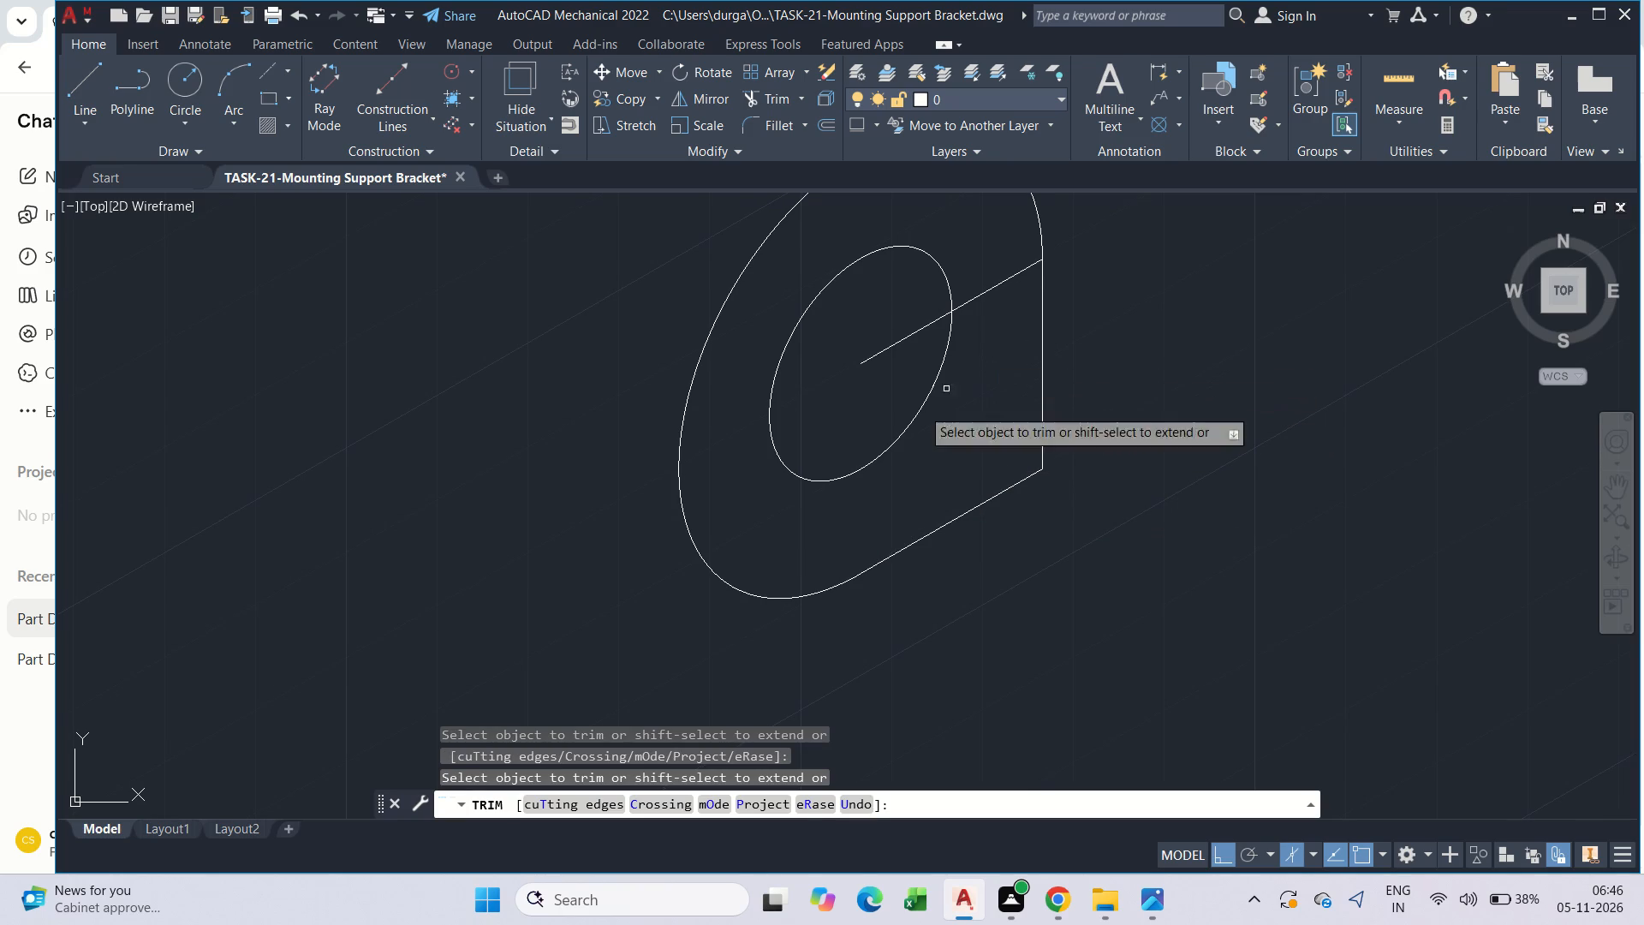
Save the drawing.
key("ctrl+s")
key("ctrl+s")
key("Escape")
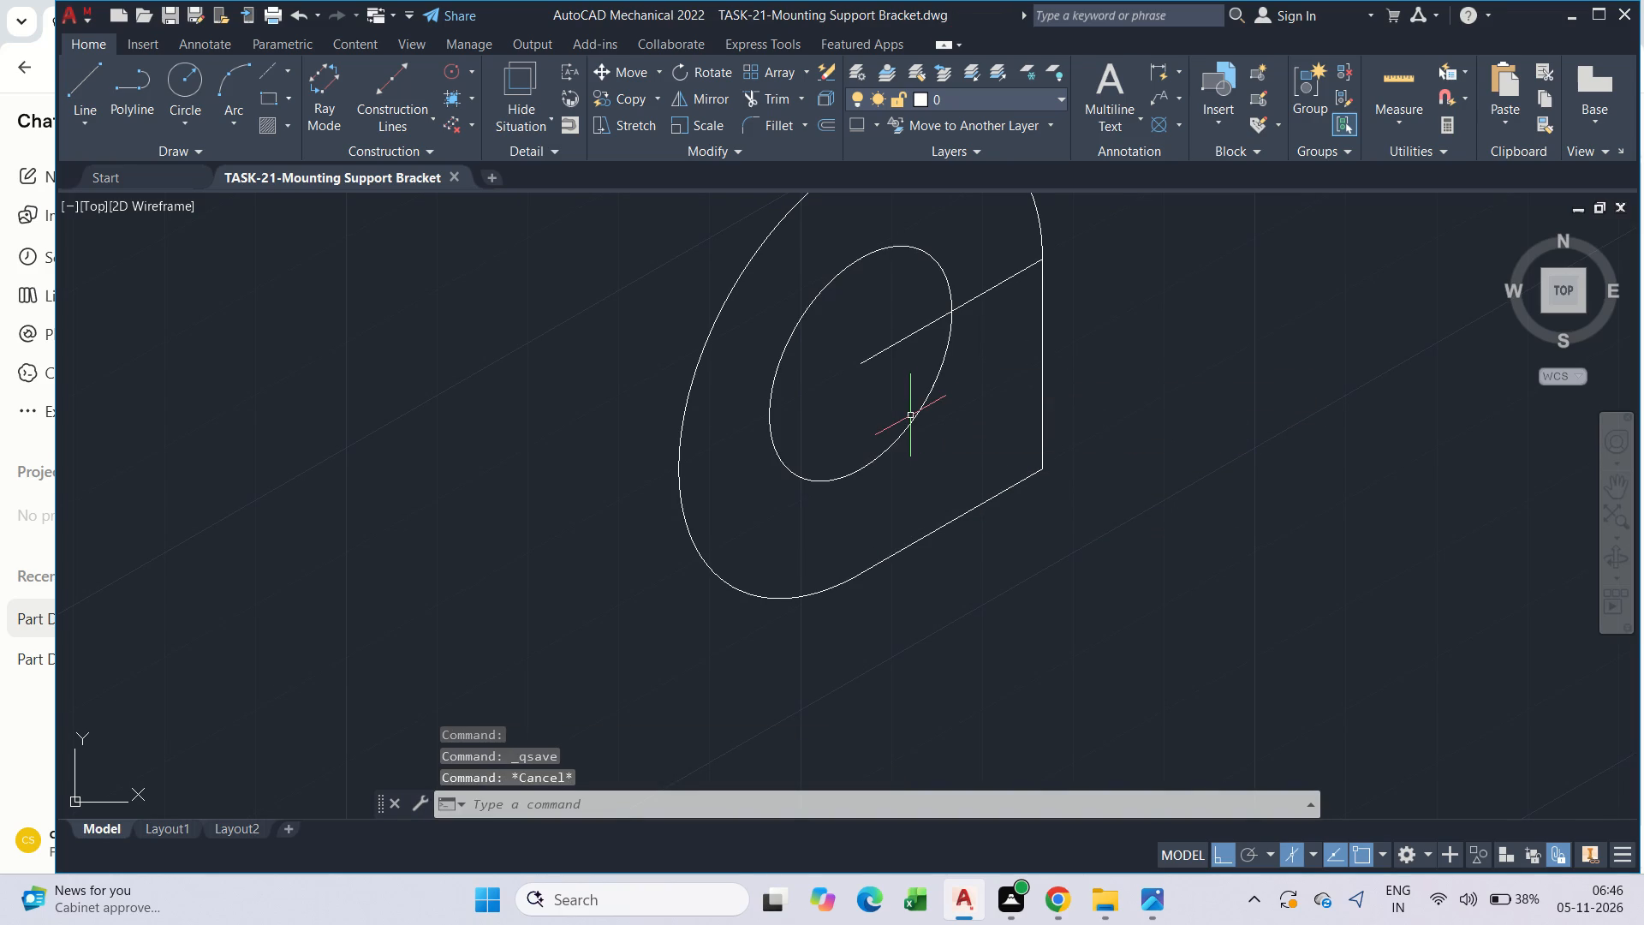
On the left isoplane, draw a line 17 units at 330° from the vertical line's lower end, continued 12 units straight up.
key("l")
key("Escape")
key("Escape")
key("F5")
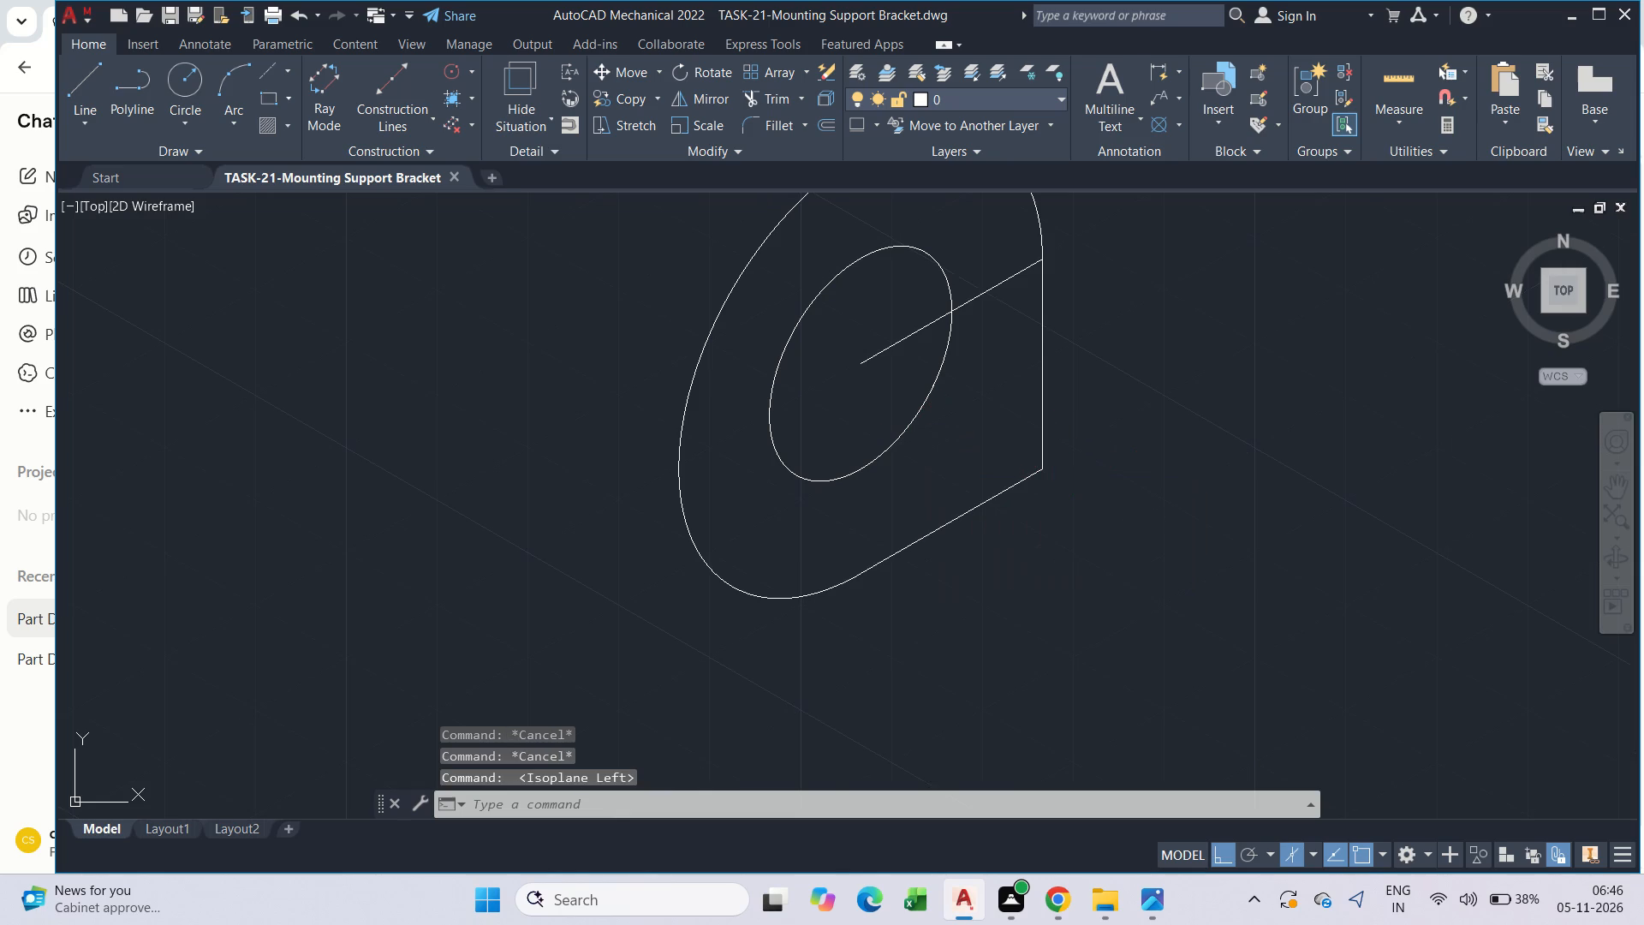
key("Escape")
type("l")
key("space")
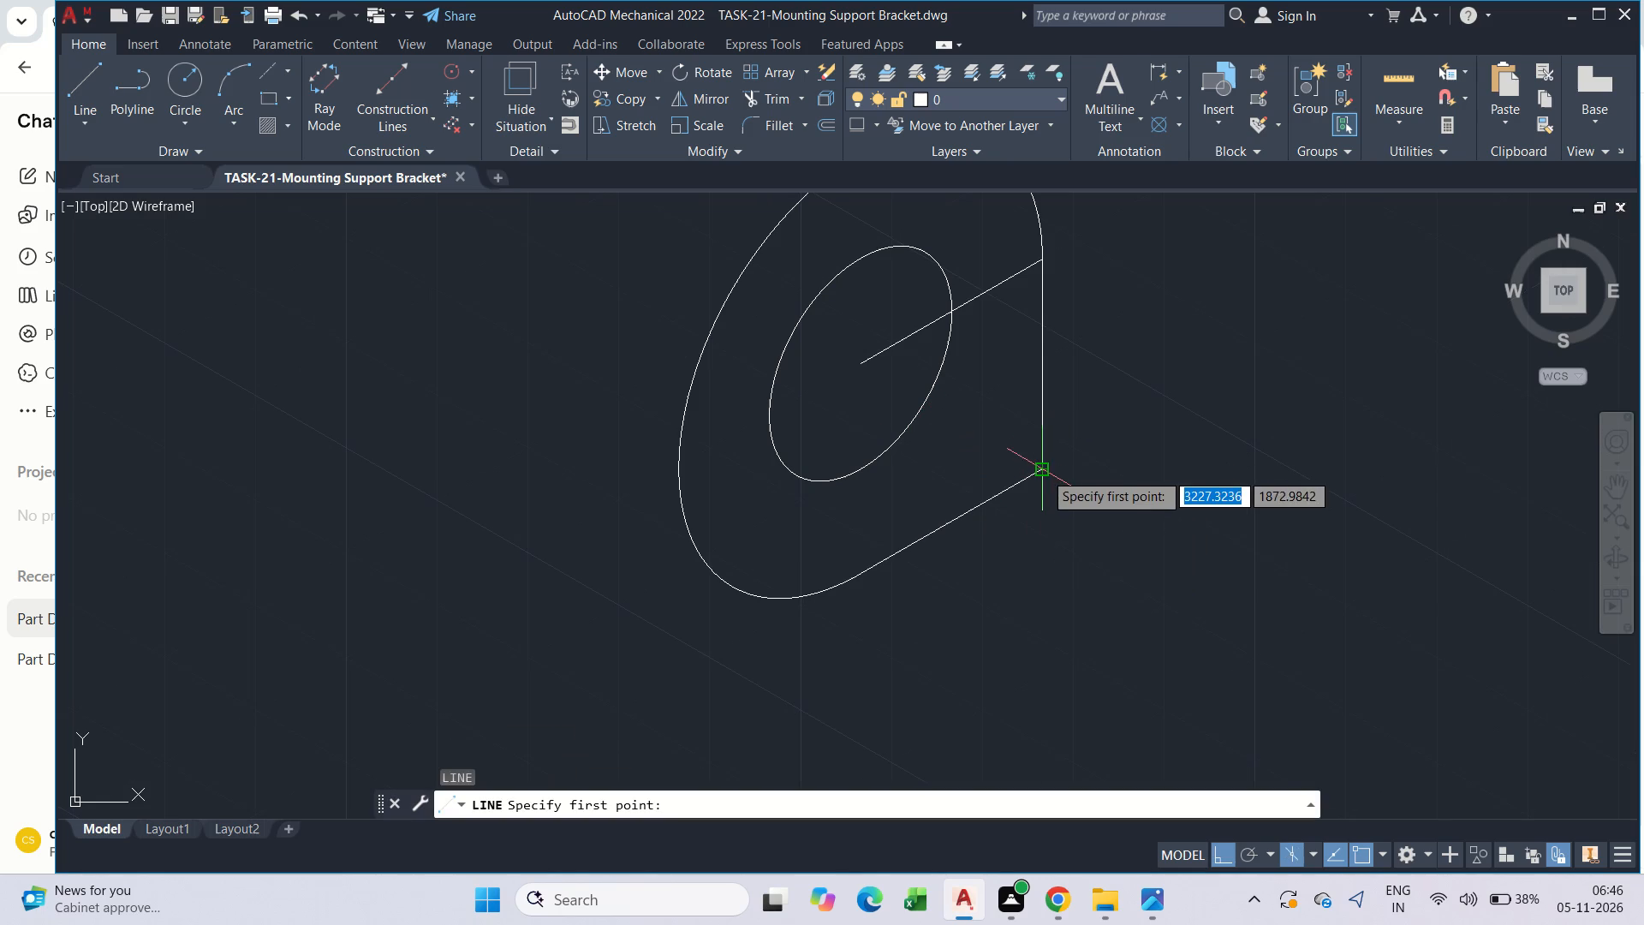
left_click_drag(1044, 472, 1067, 504)
type("17")
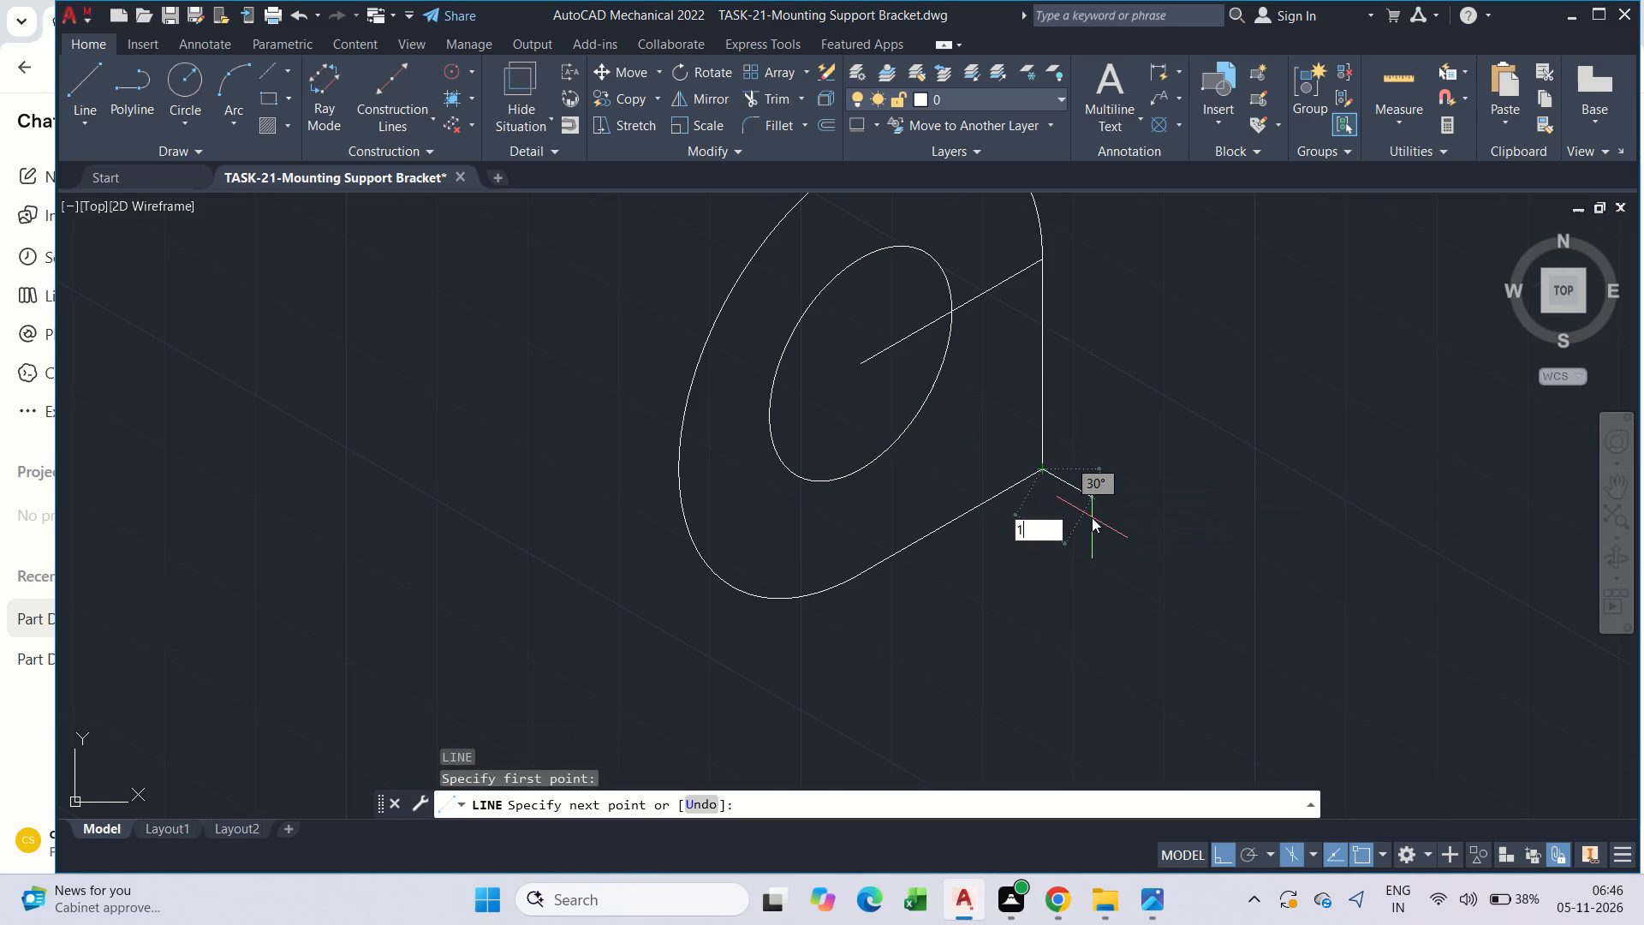
key("Return")
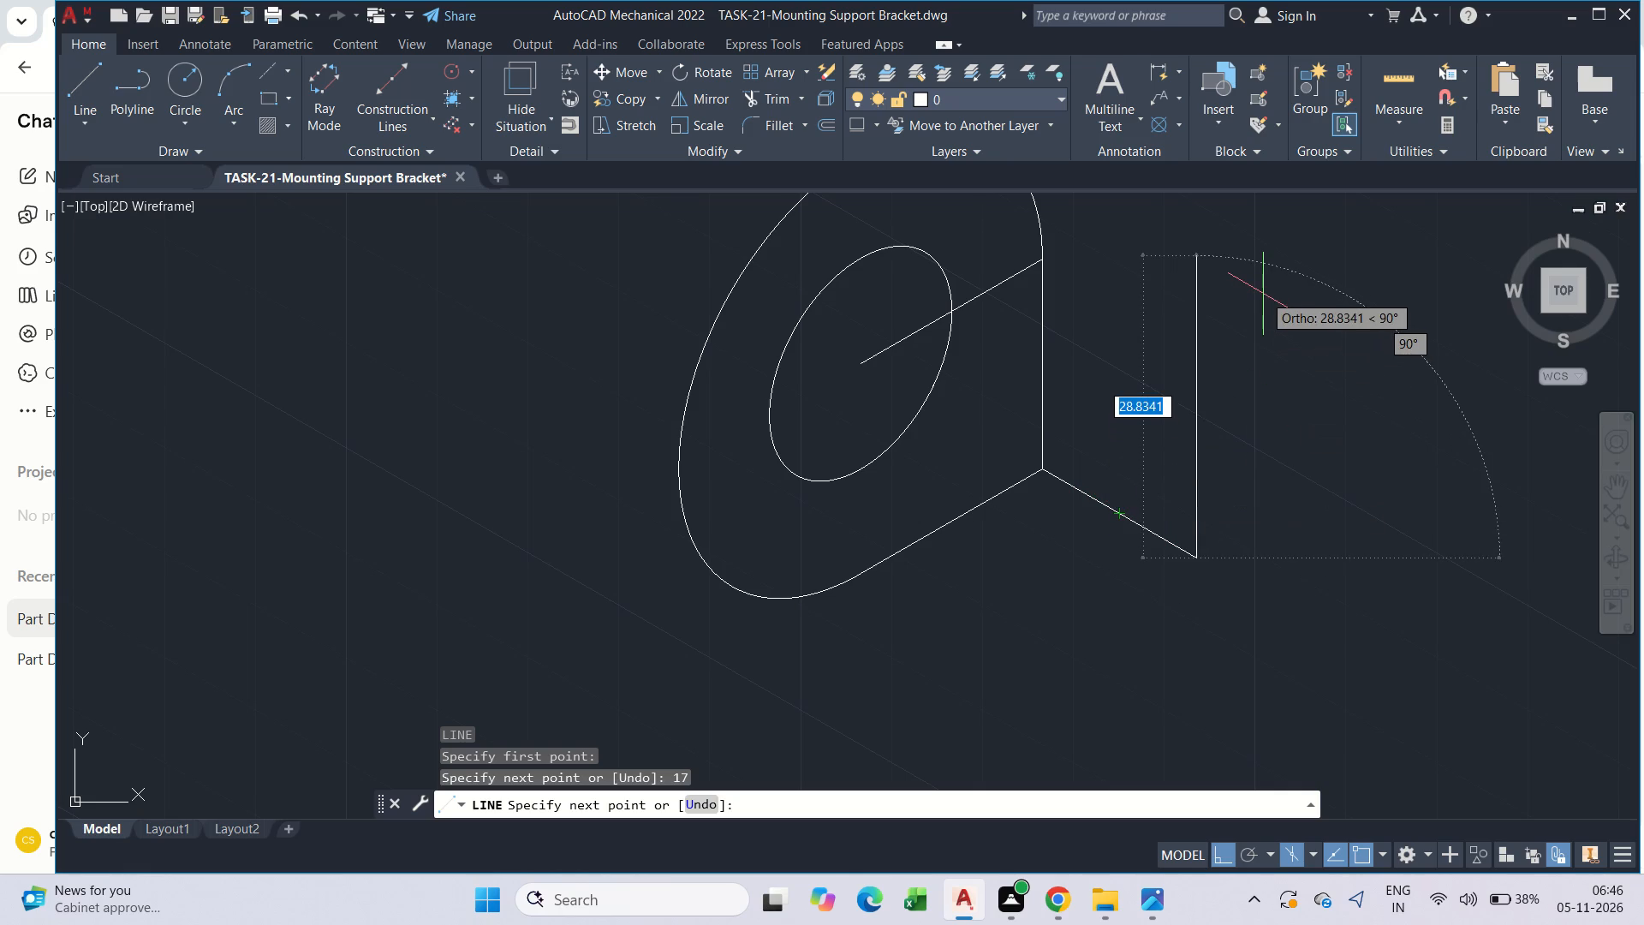
type("12")
key("Return")
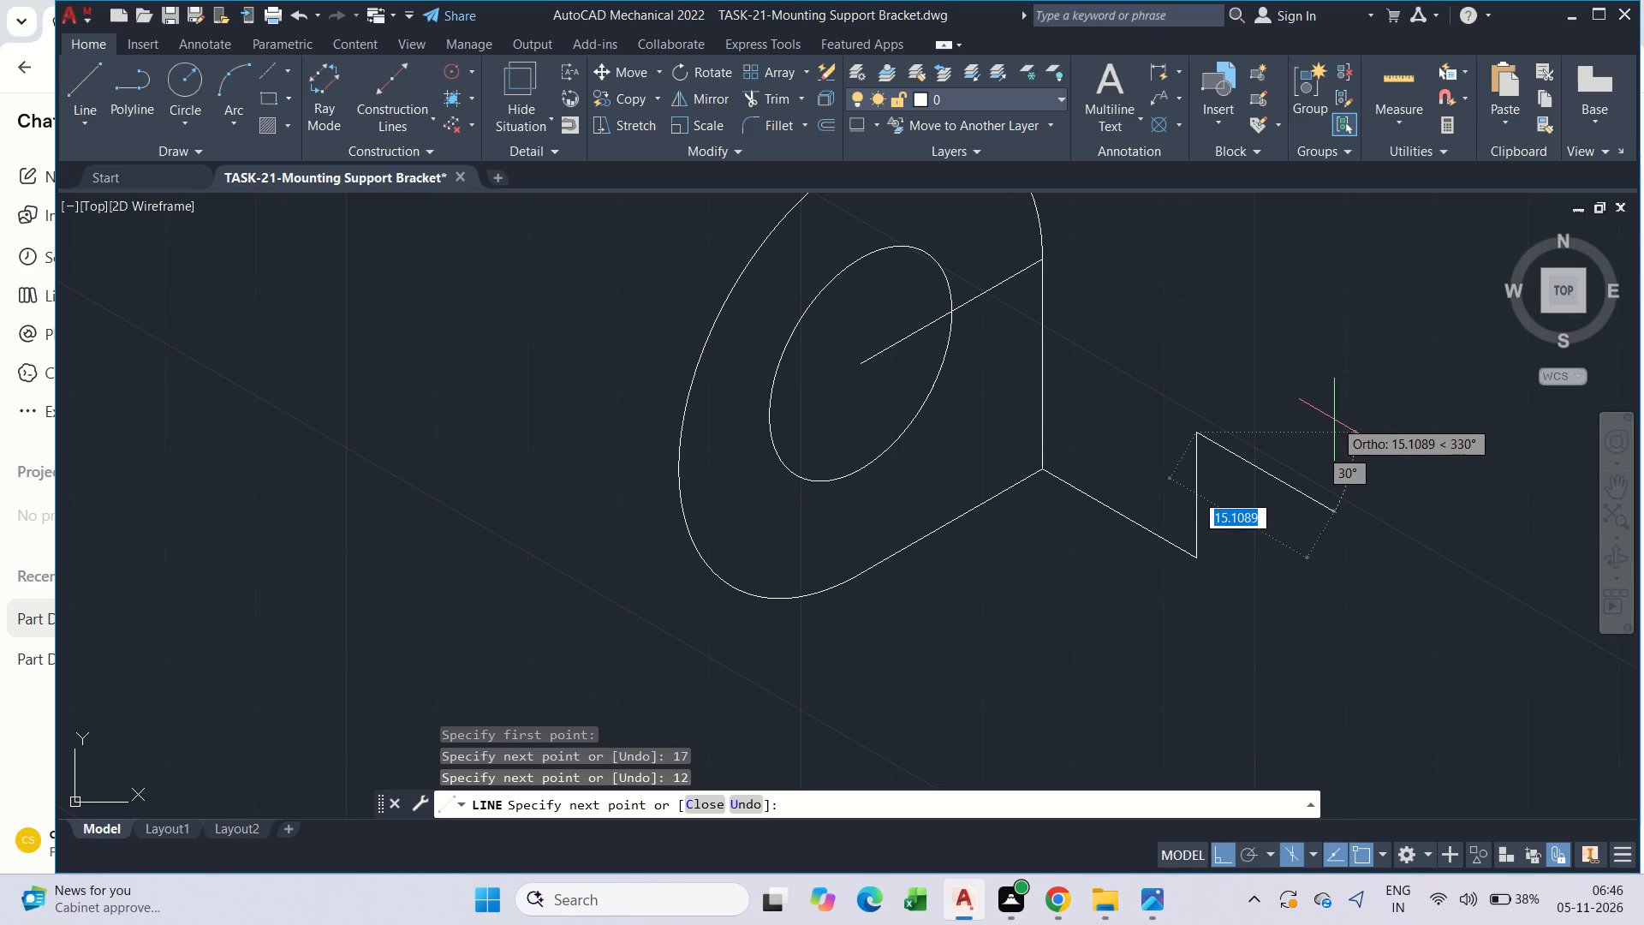
key("Escape")
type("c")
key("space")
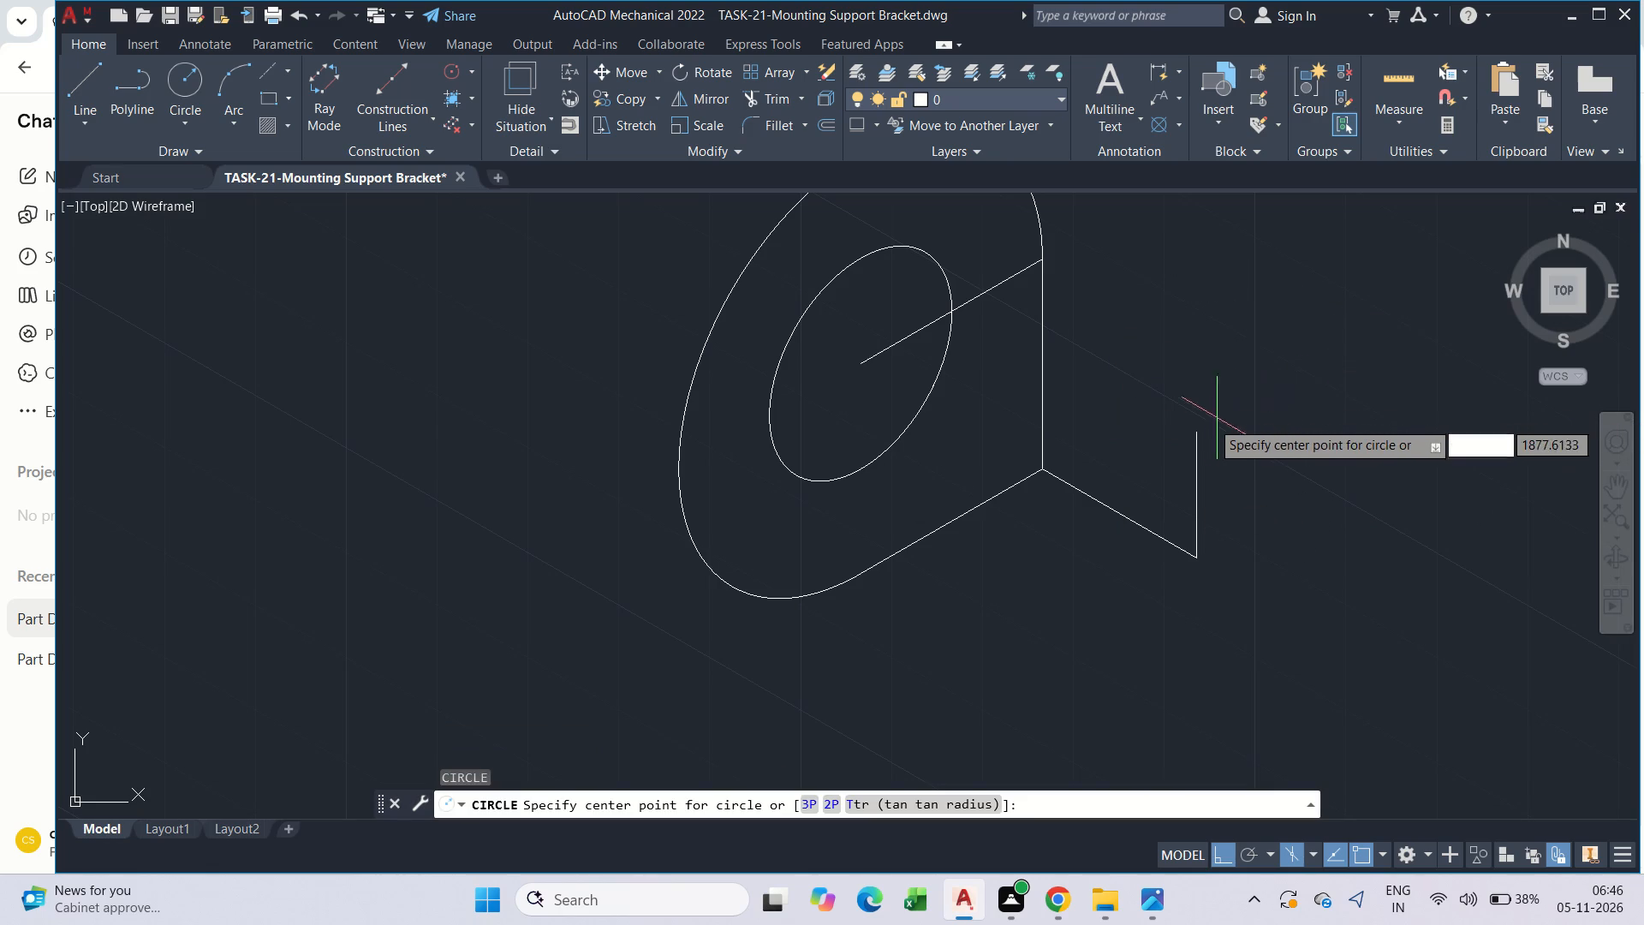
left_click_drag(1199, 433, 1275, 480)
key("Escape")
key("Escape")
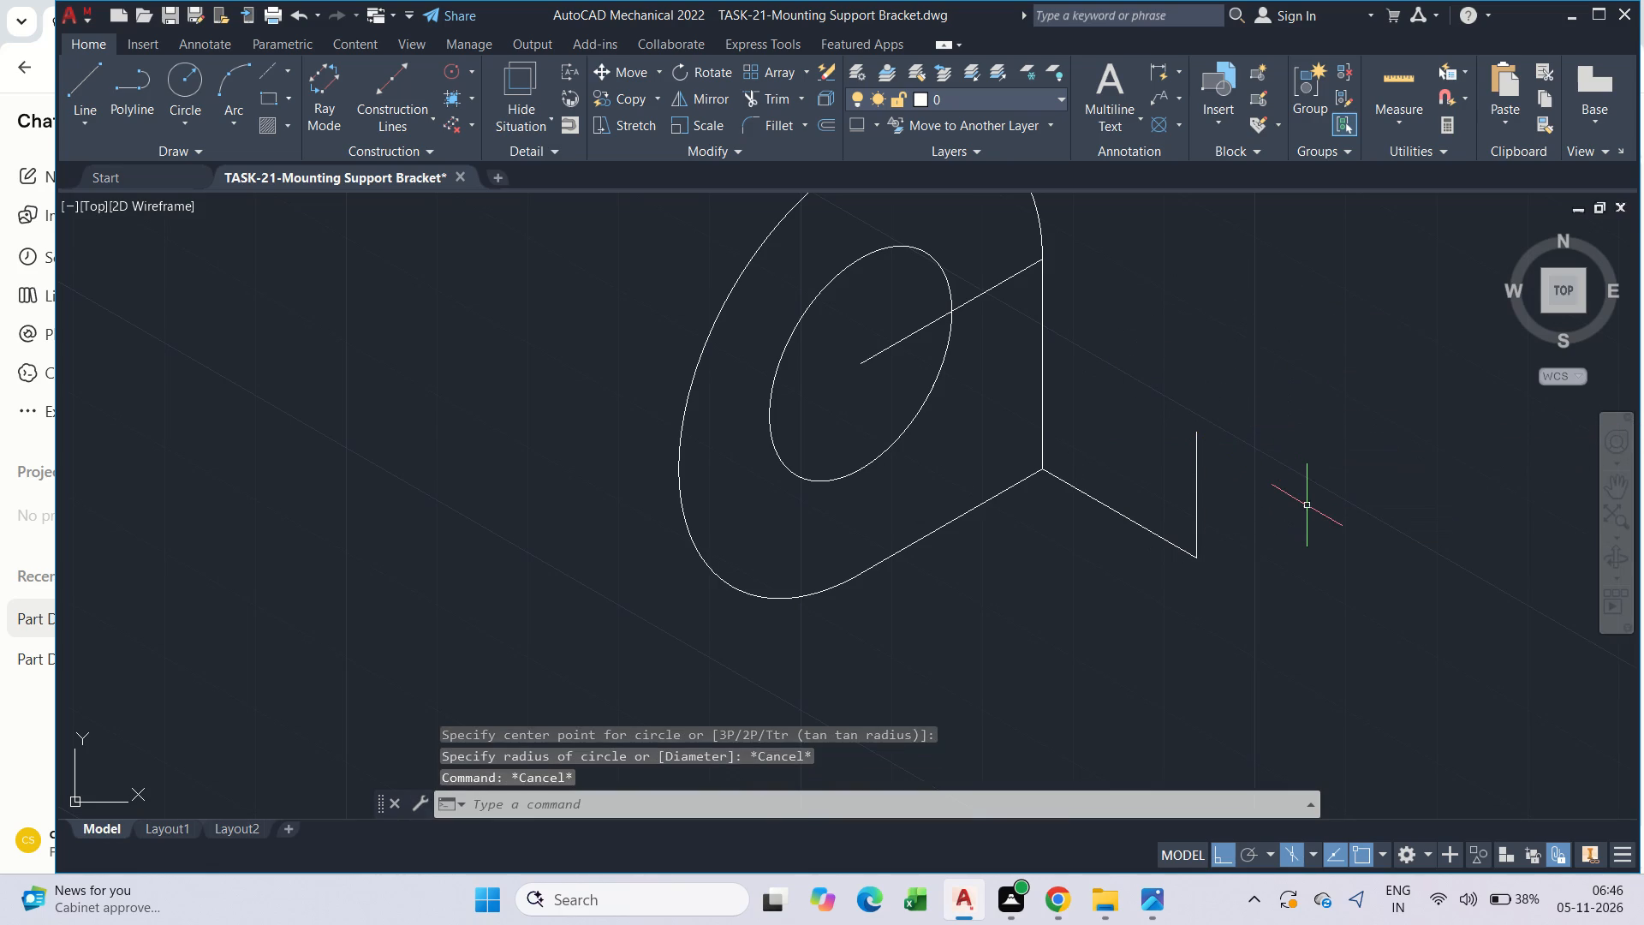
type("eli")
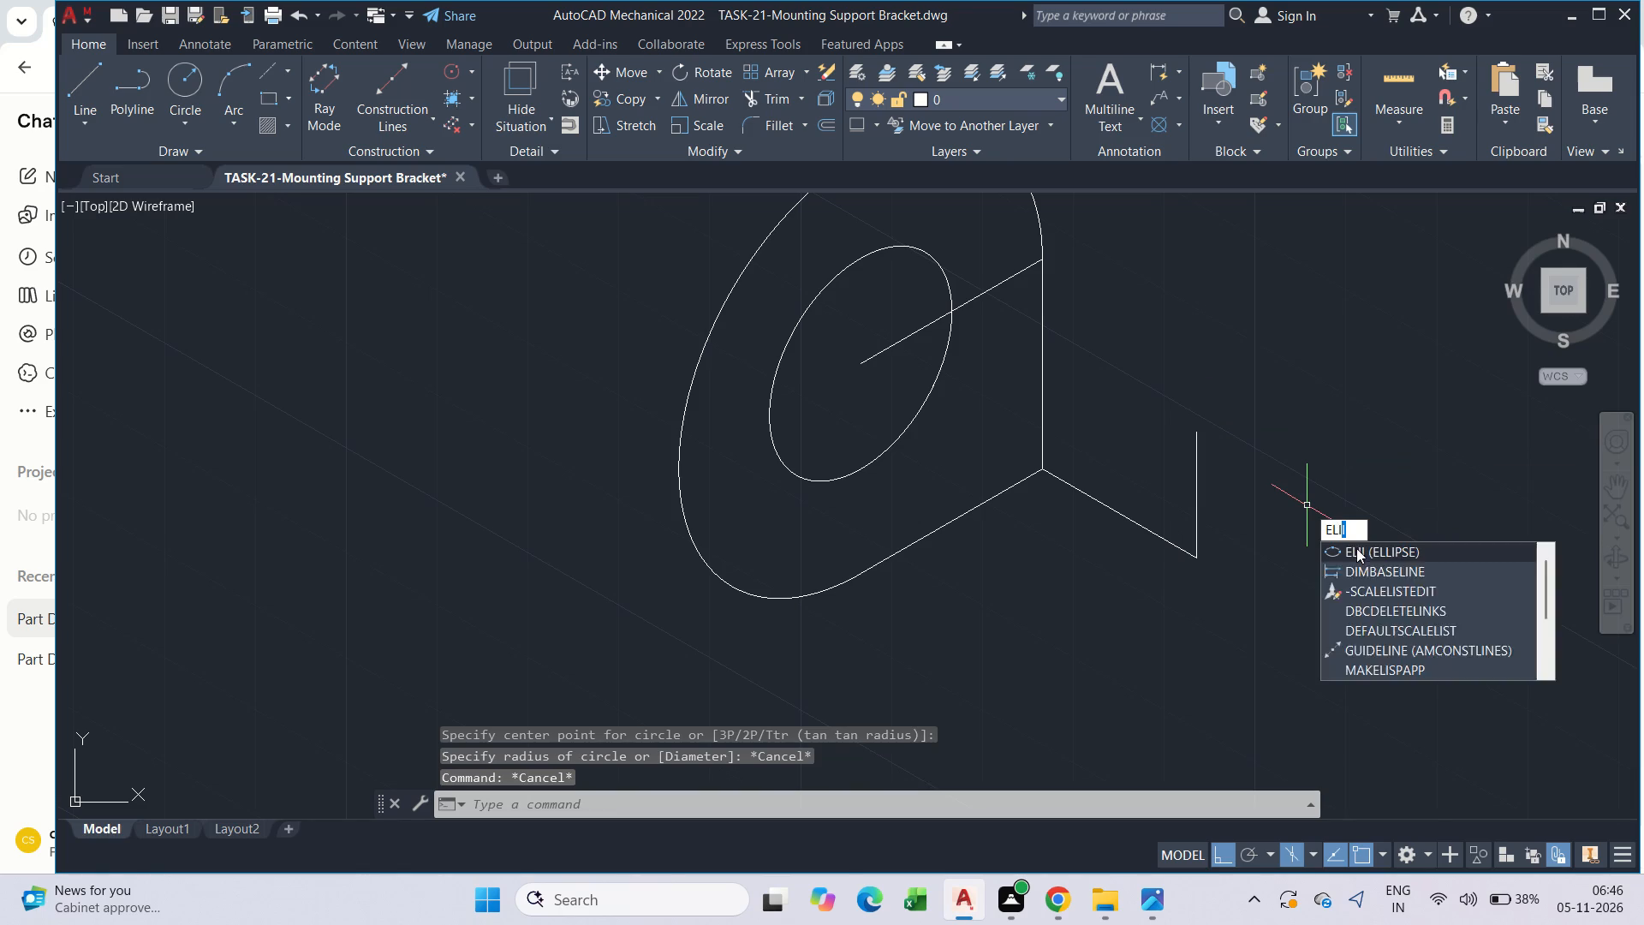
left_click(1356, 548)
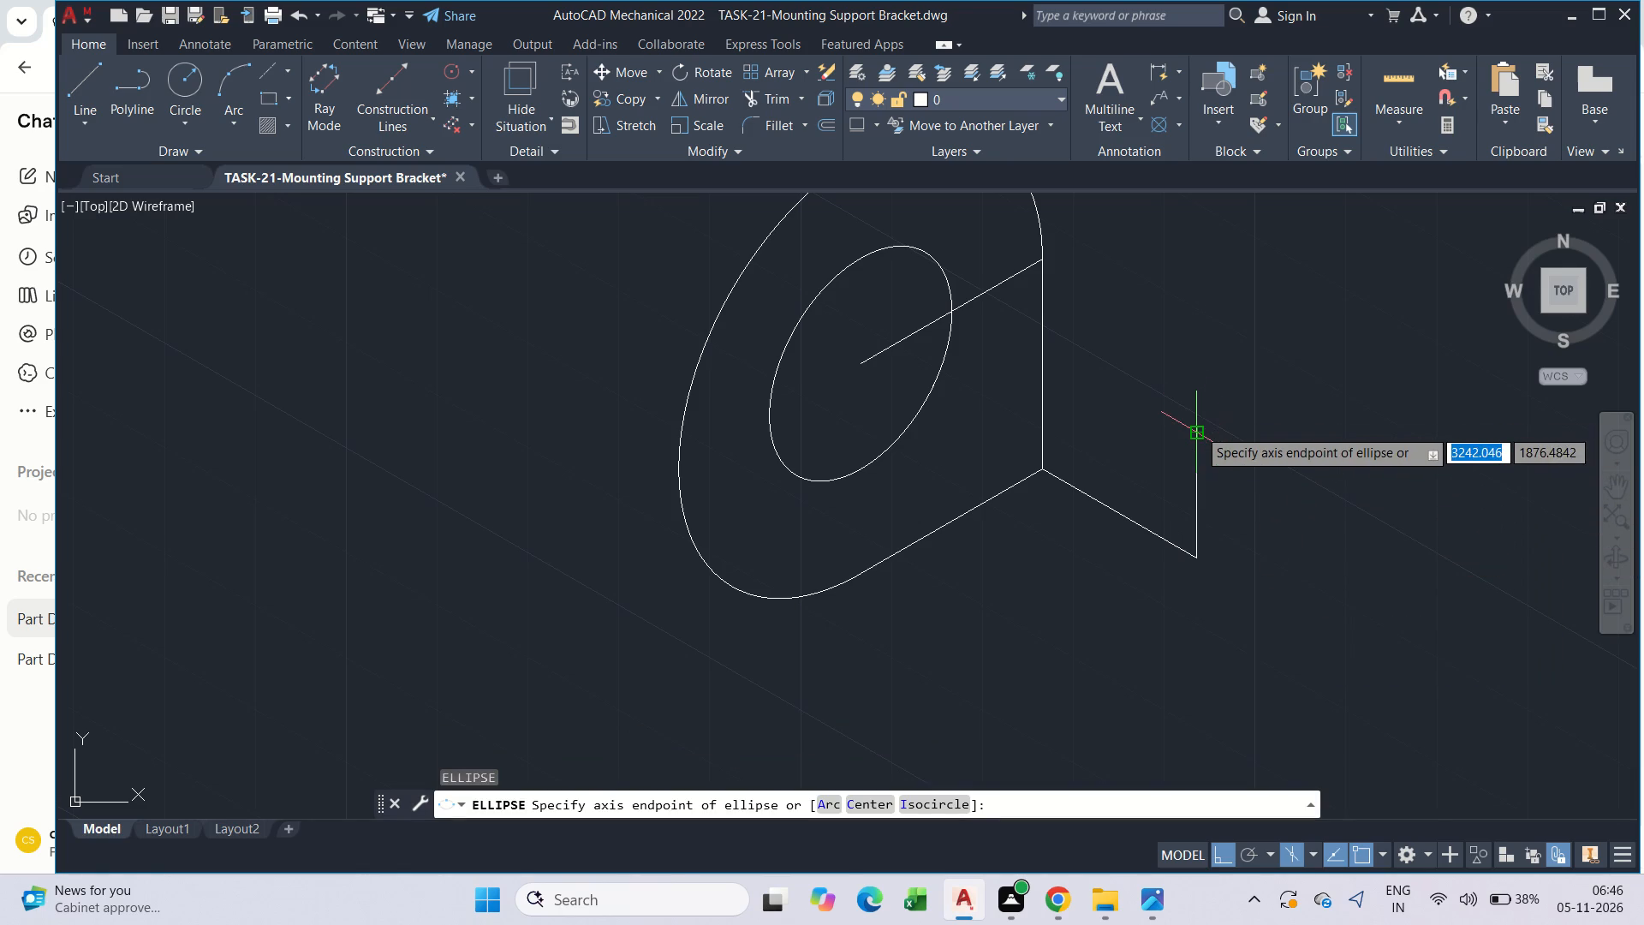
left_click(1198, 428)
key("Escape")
Draw a left-isoplane isocircle of radius 12 centred on the top end of the 12-unit vertical line.
type("elli")
left_click(1278, 484)
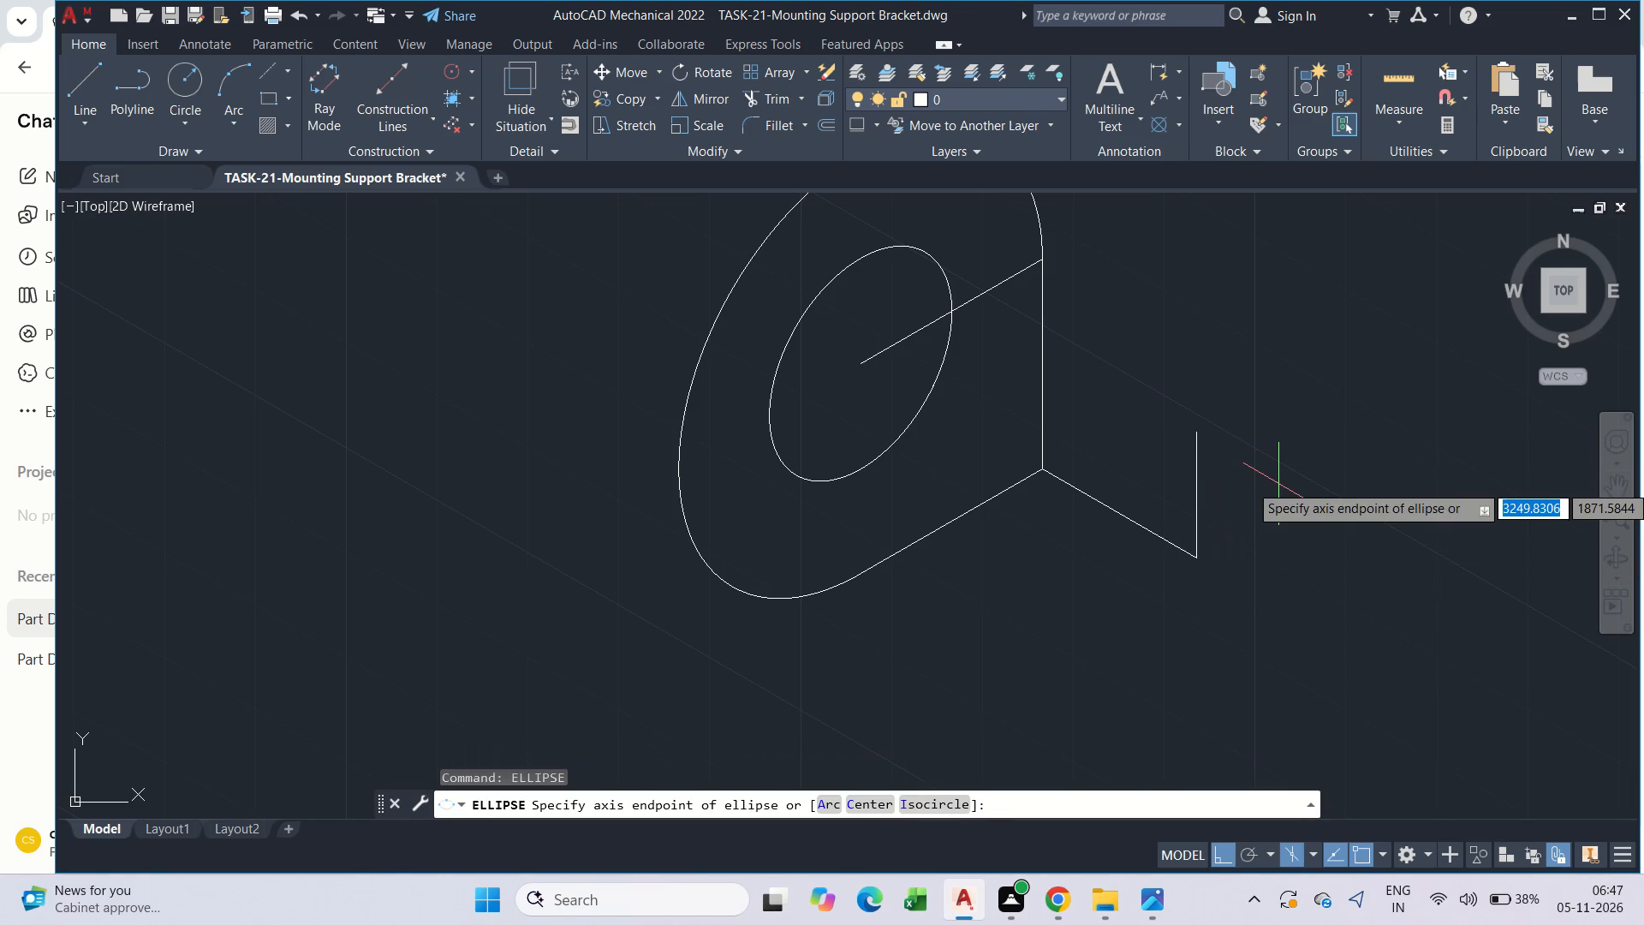
type("i")
key("space")
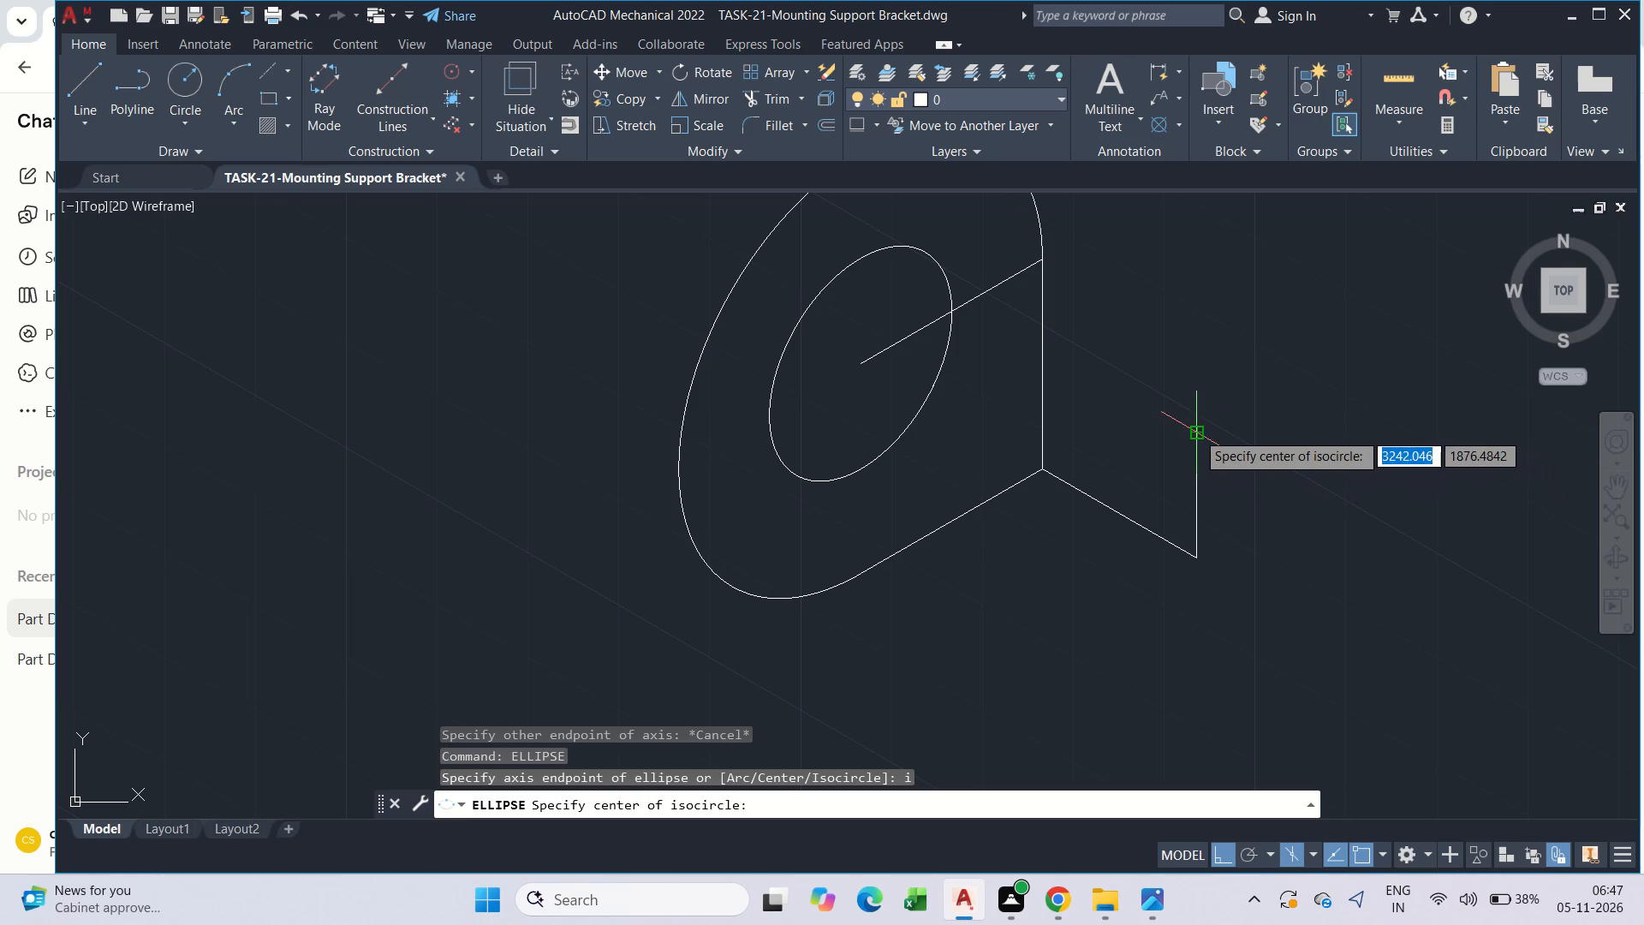
left_click(1200, 436)
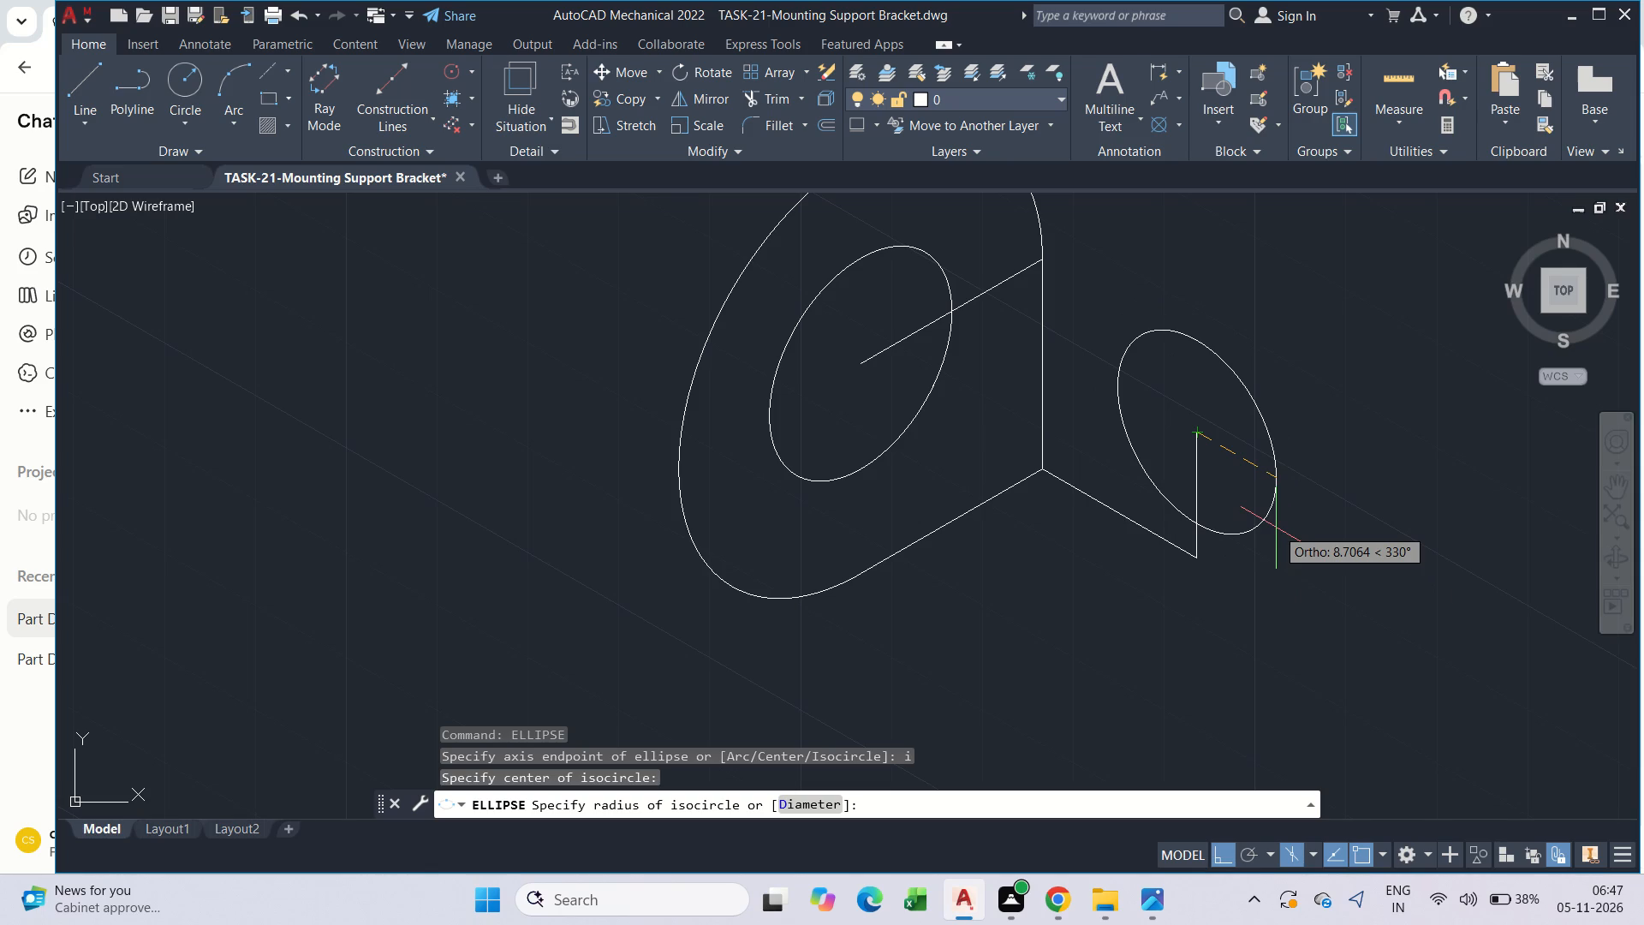
type("12")
key("Return")
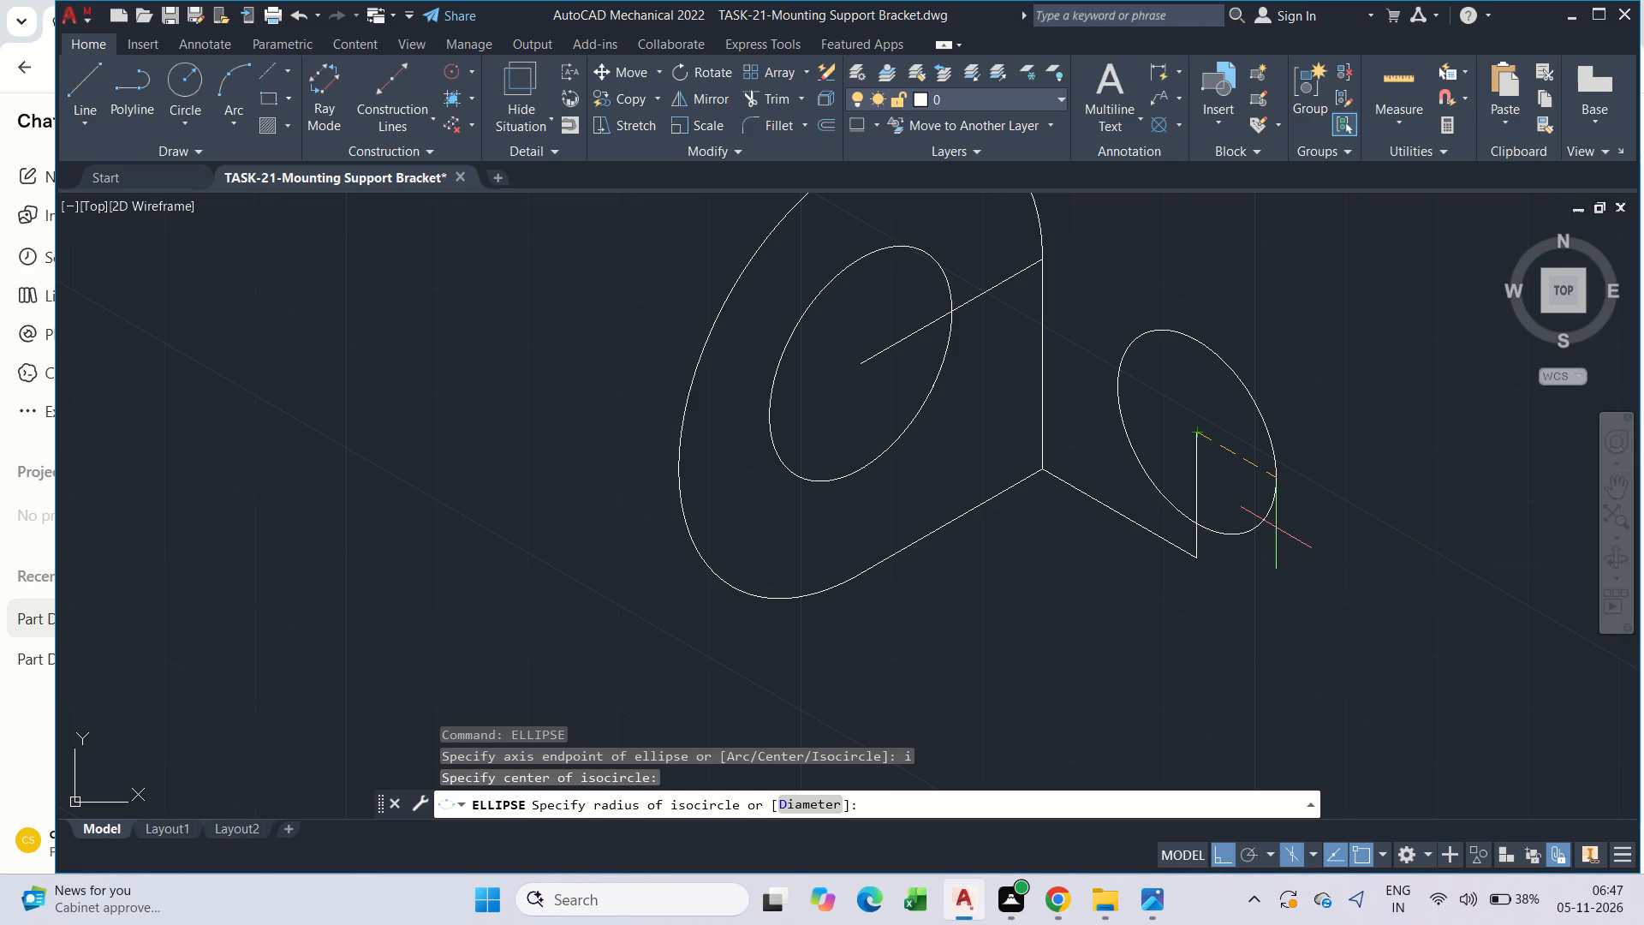
key("Escape")
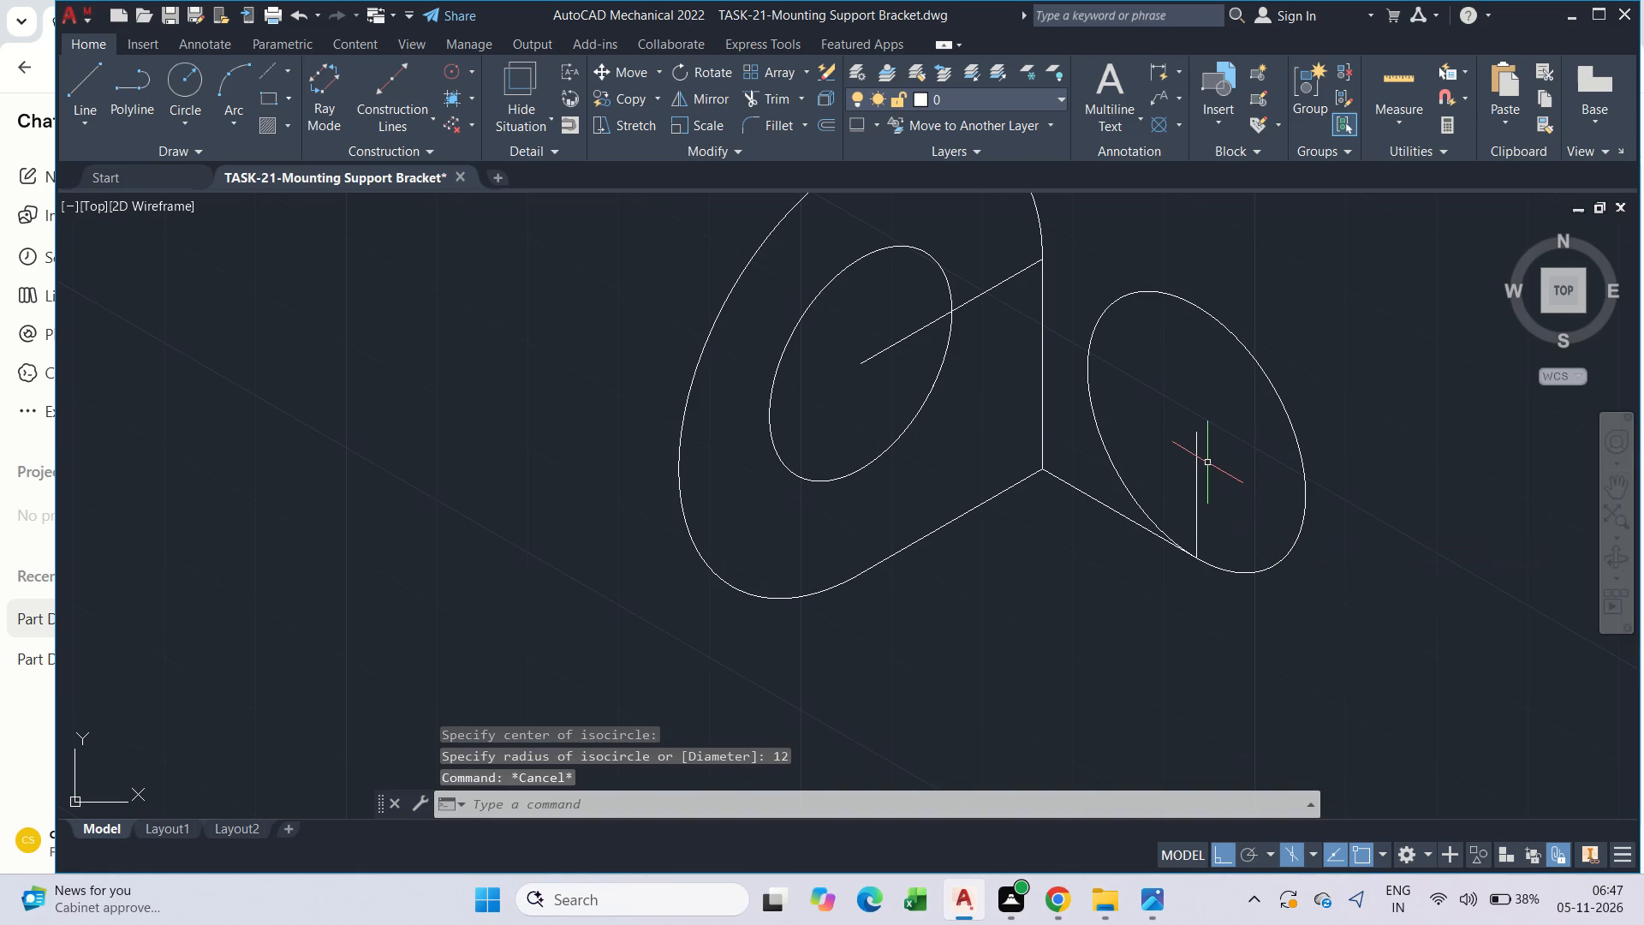
Draw a concentric isocircle of diameter 12 inside the radius-12 isocircle.
key("e")
left_click(1274, 535)
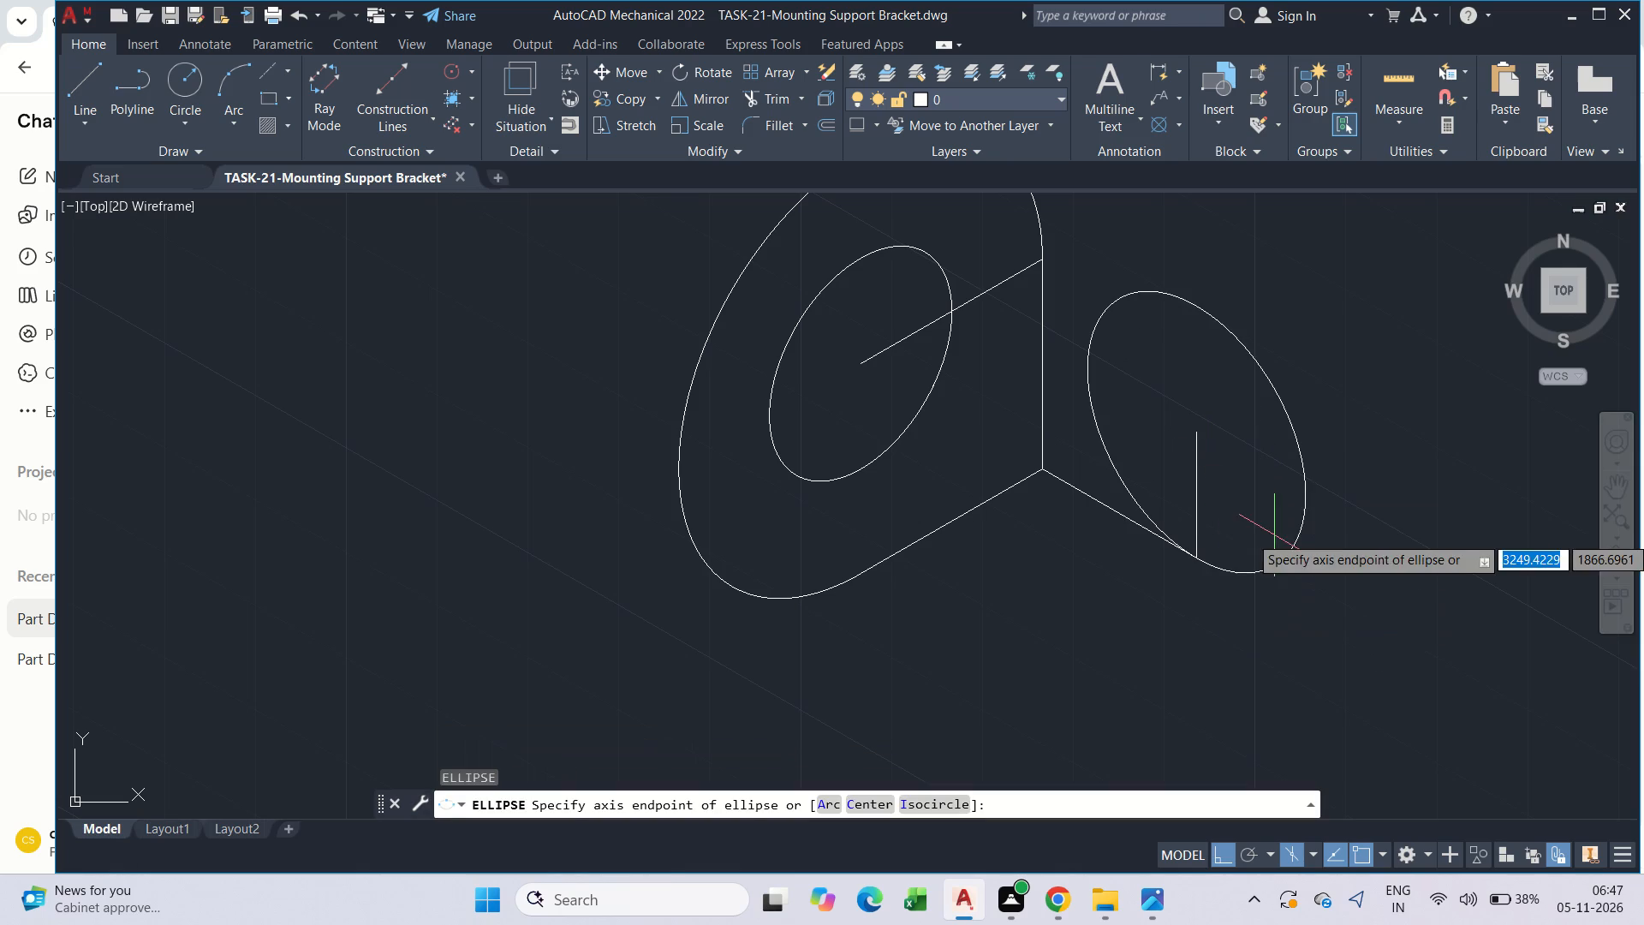
type("i")
key("space")
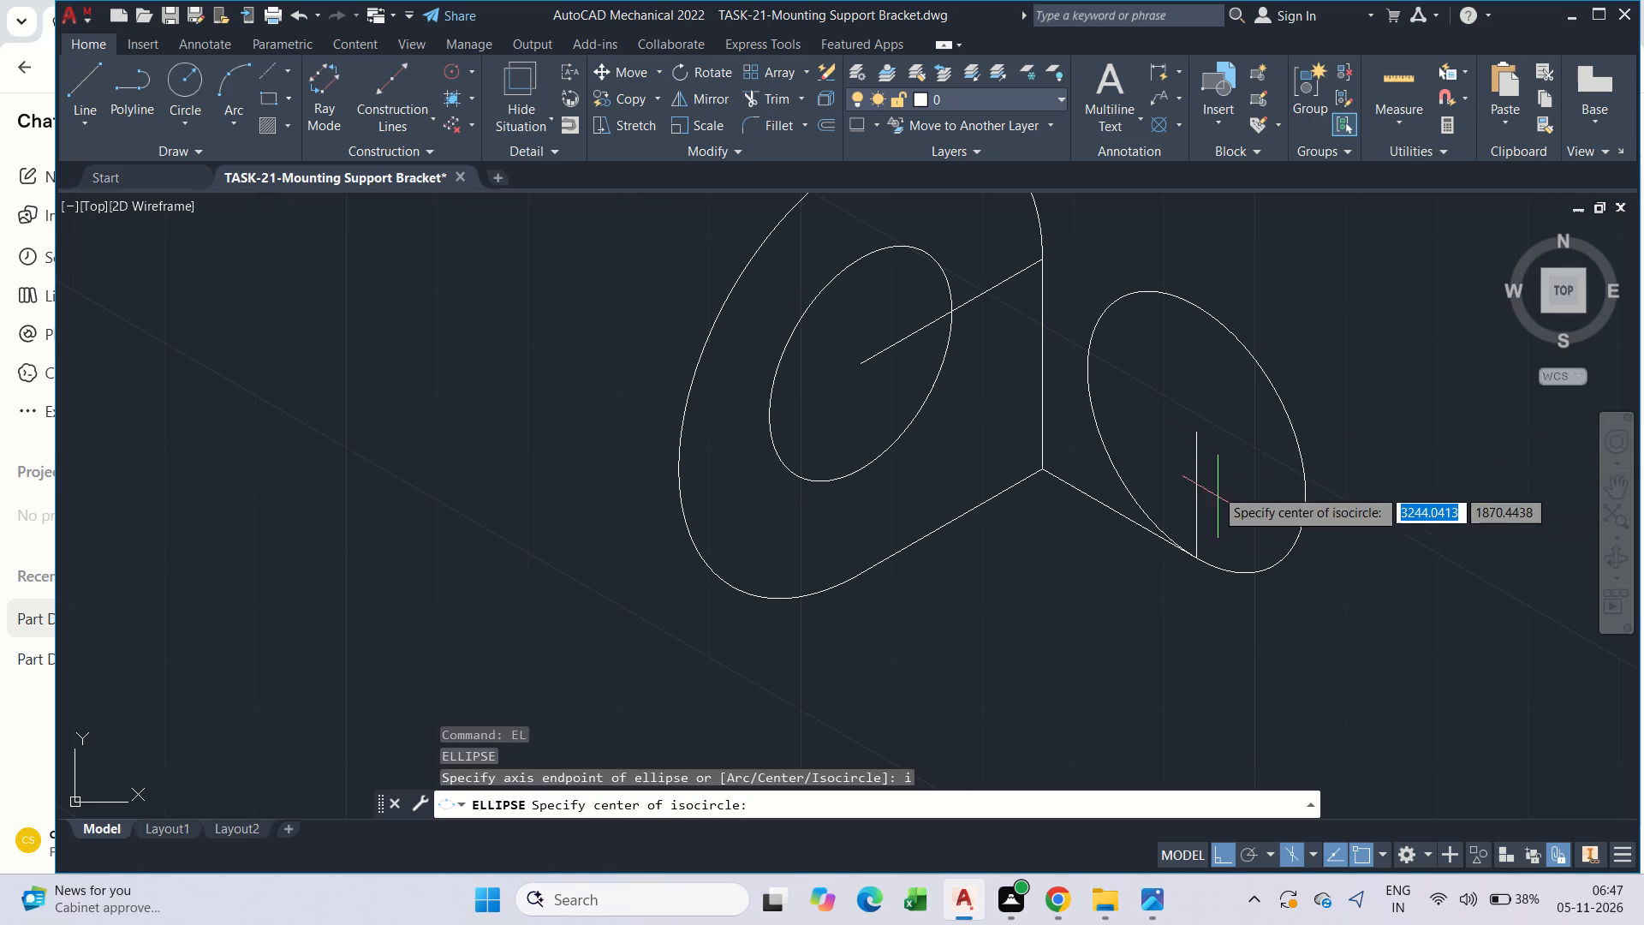
left_click_drag(1199, 430, 1222, 462)
type("d")
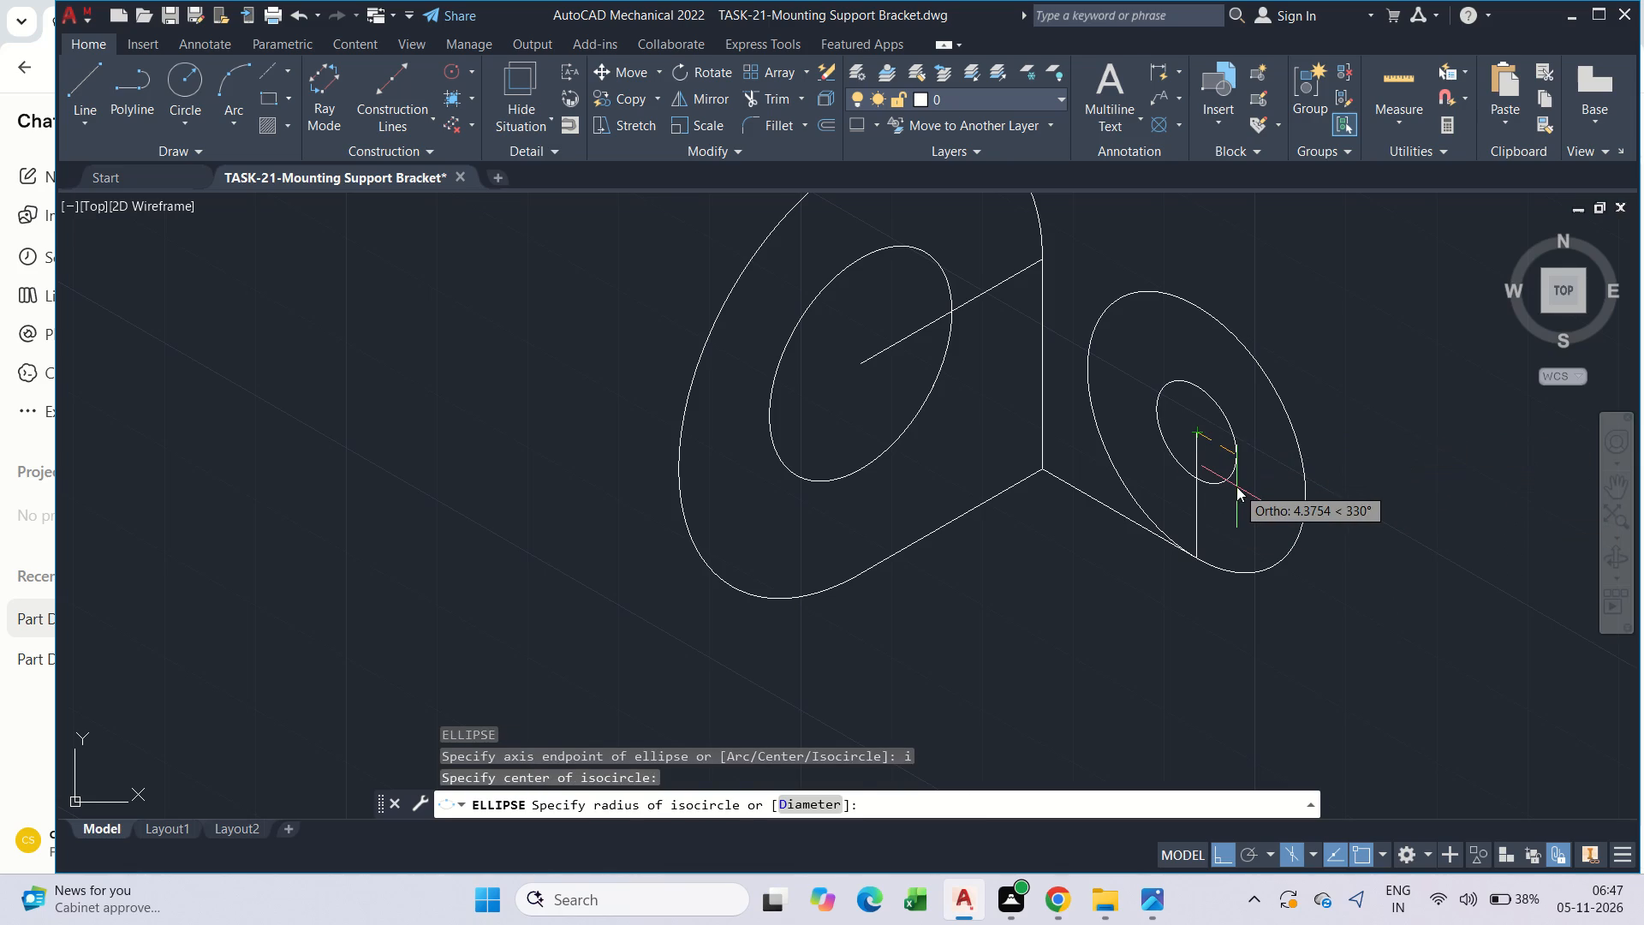
key("space")
type("12")
key("Return")
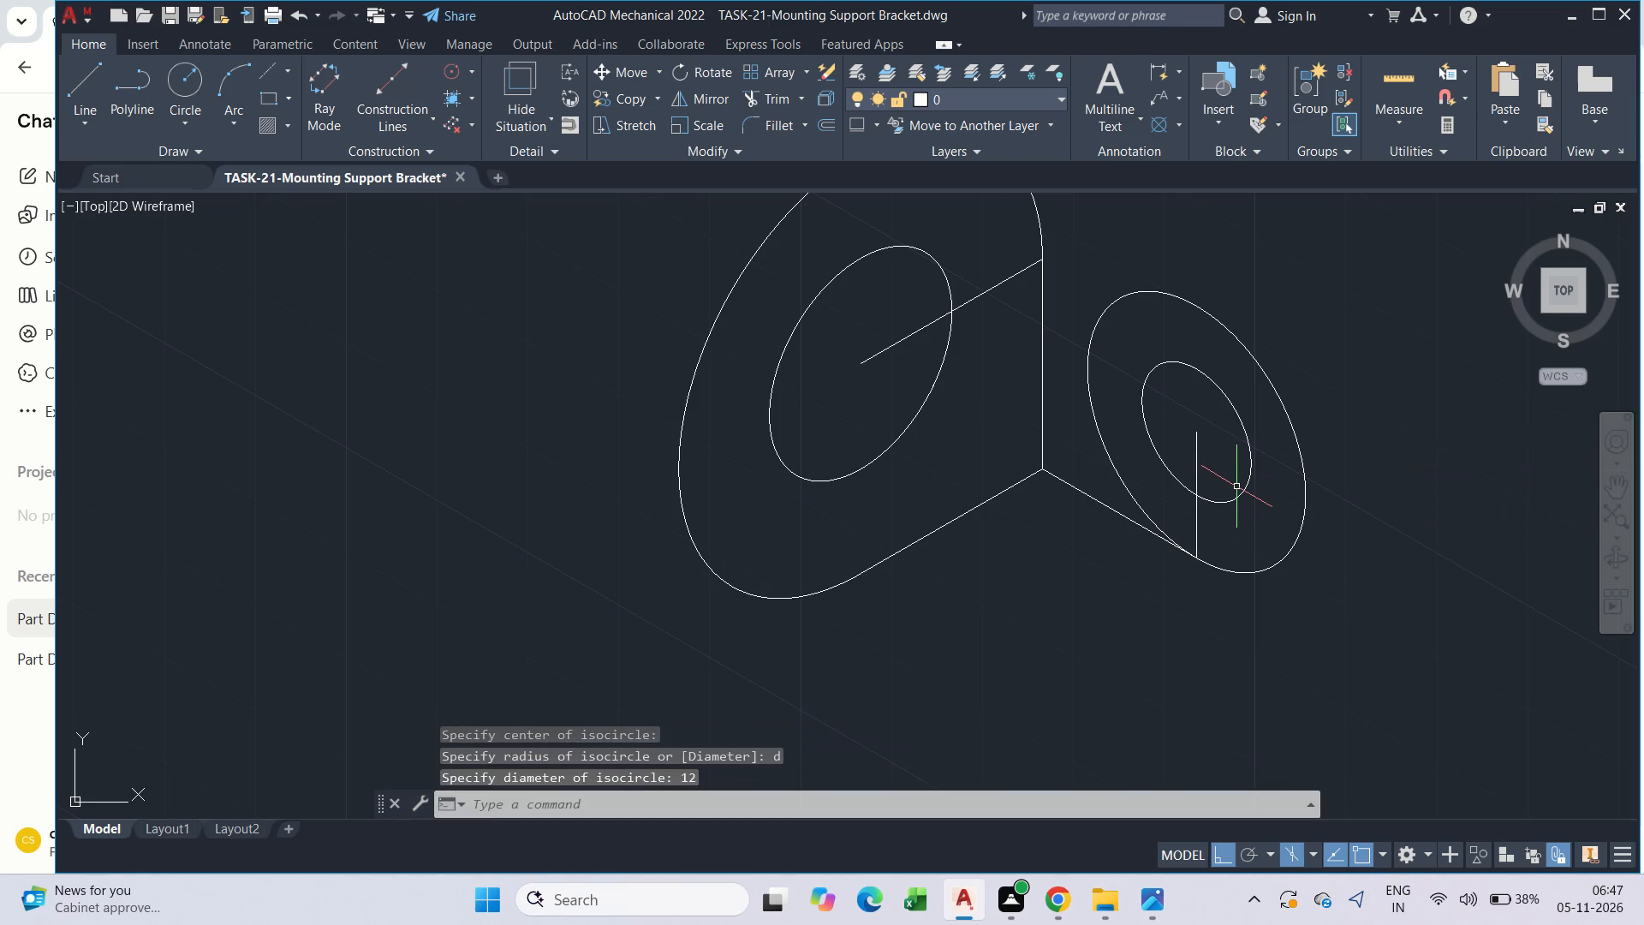
key("Escape")
key("Escape")
key("Escape")
key("Escape")
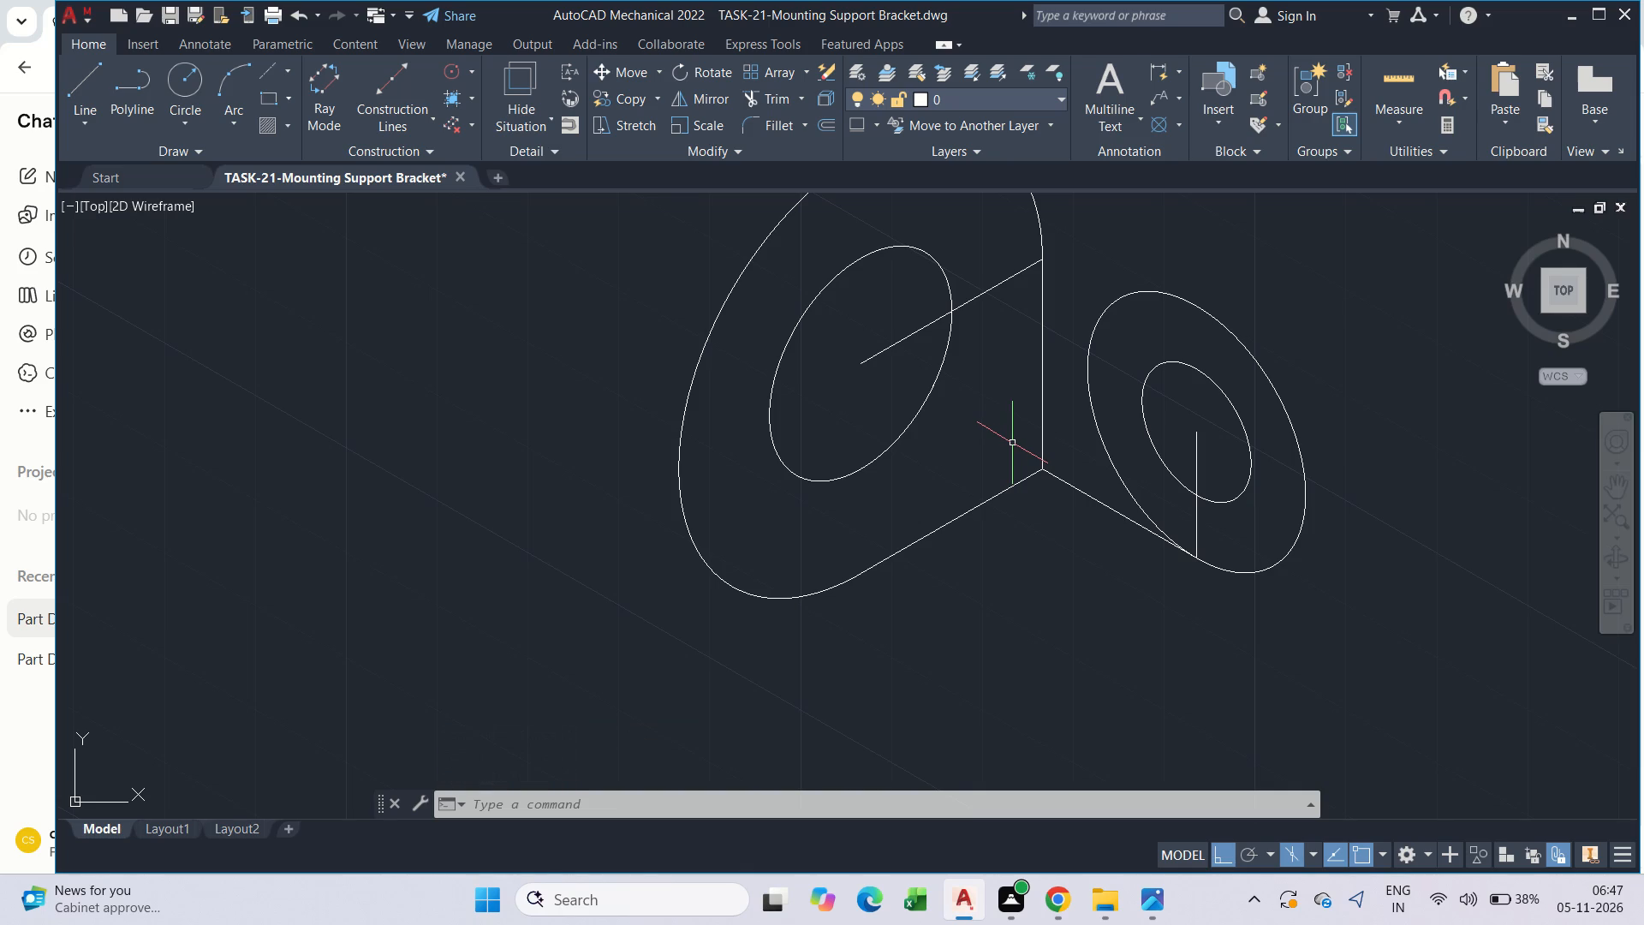
key("Escape")
key("Escape")
key("Escape")
Draw a line 40 units straight up from the lower corner where the two sloping edges meet.
type("l")
key("space")
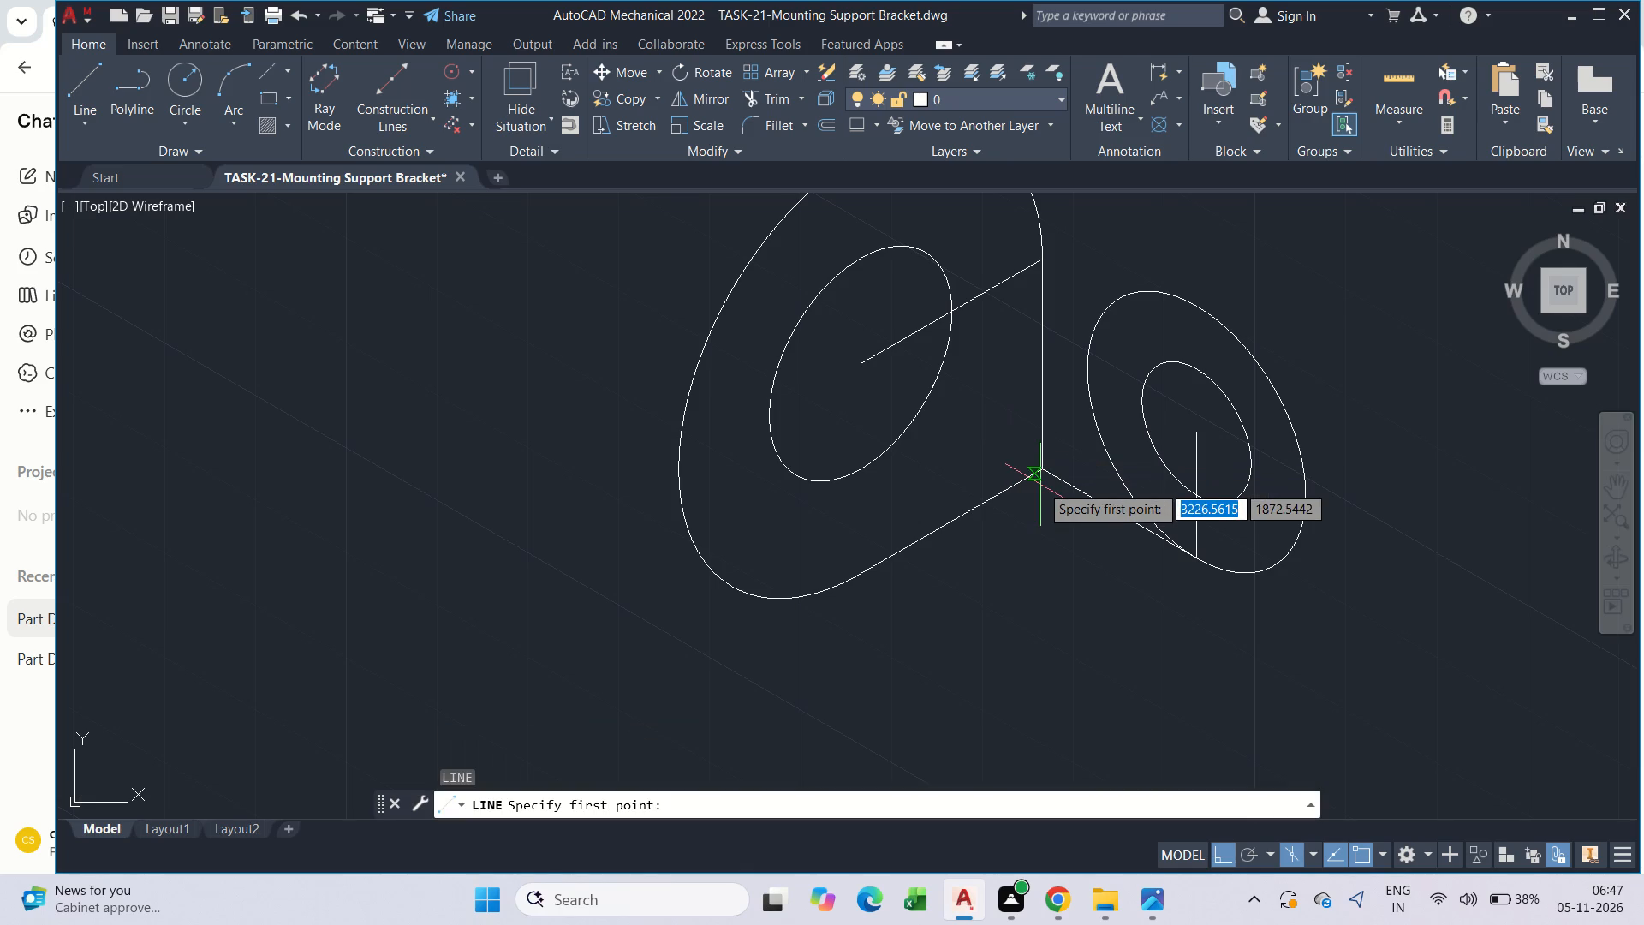
left_click(1040, 473)
scroll(1025, 402, "down", 4)
middle_click_drag(1024, 402, 989, 606)
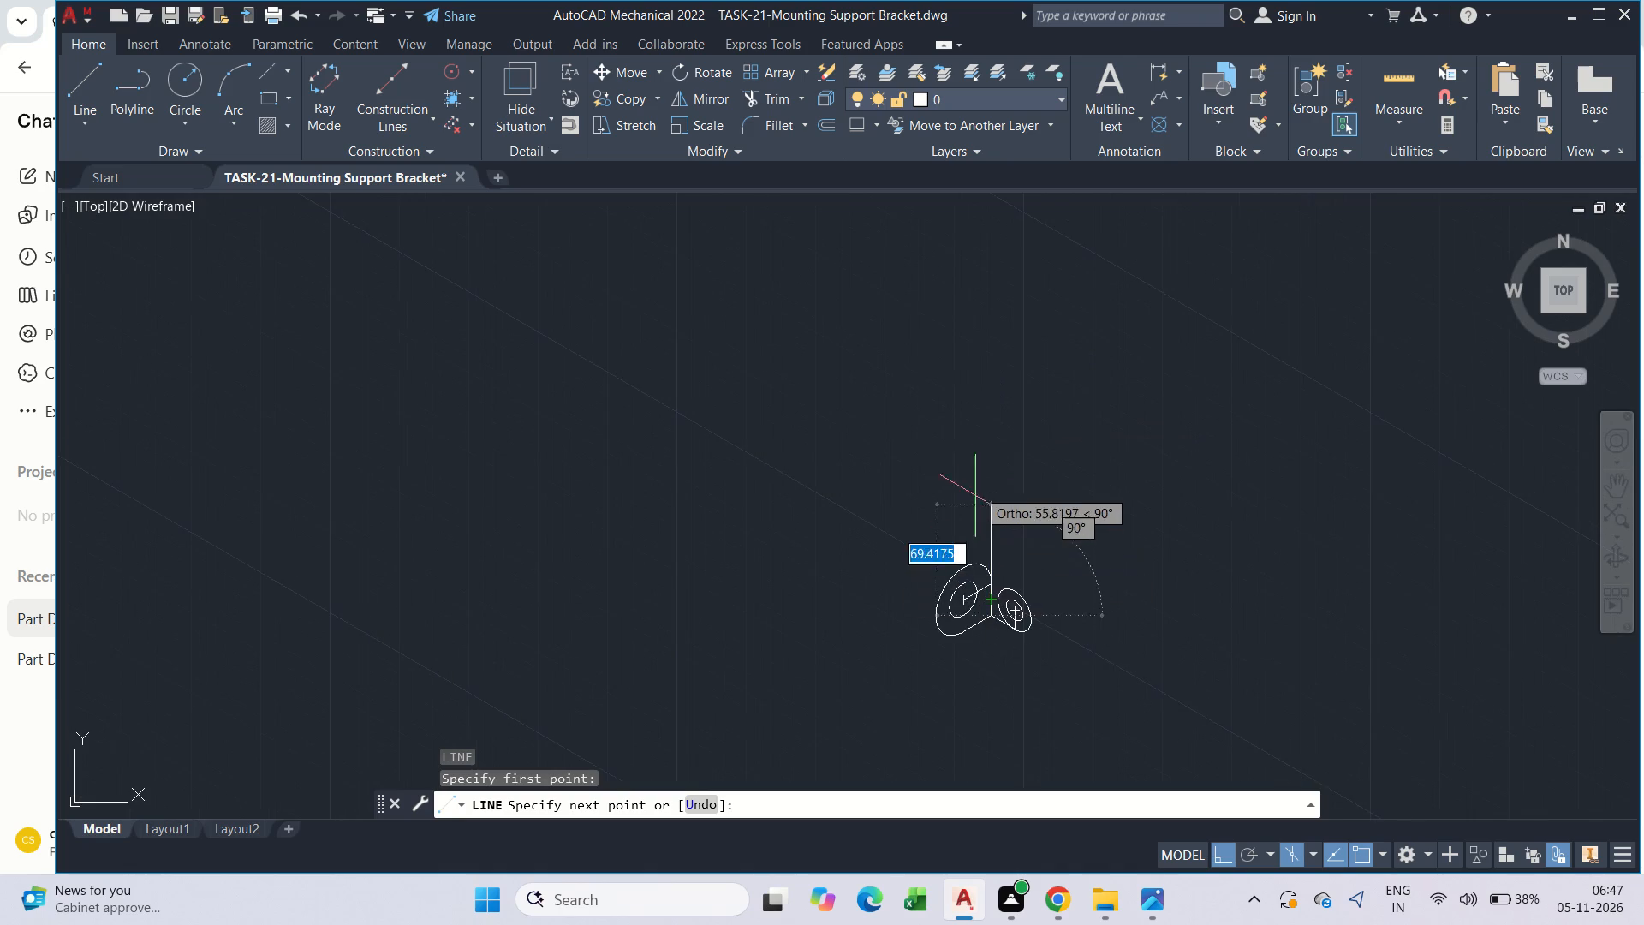
scroll(979, 484, "up", 1)
type("40")
key("Return")
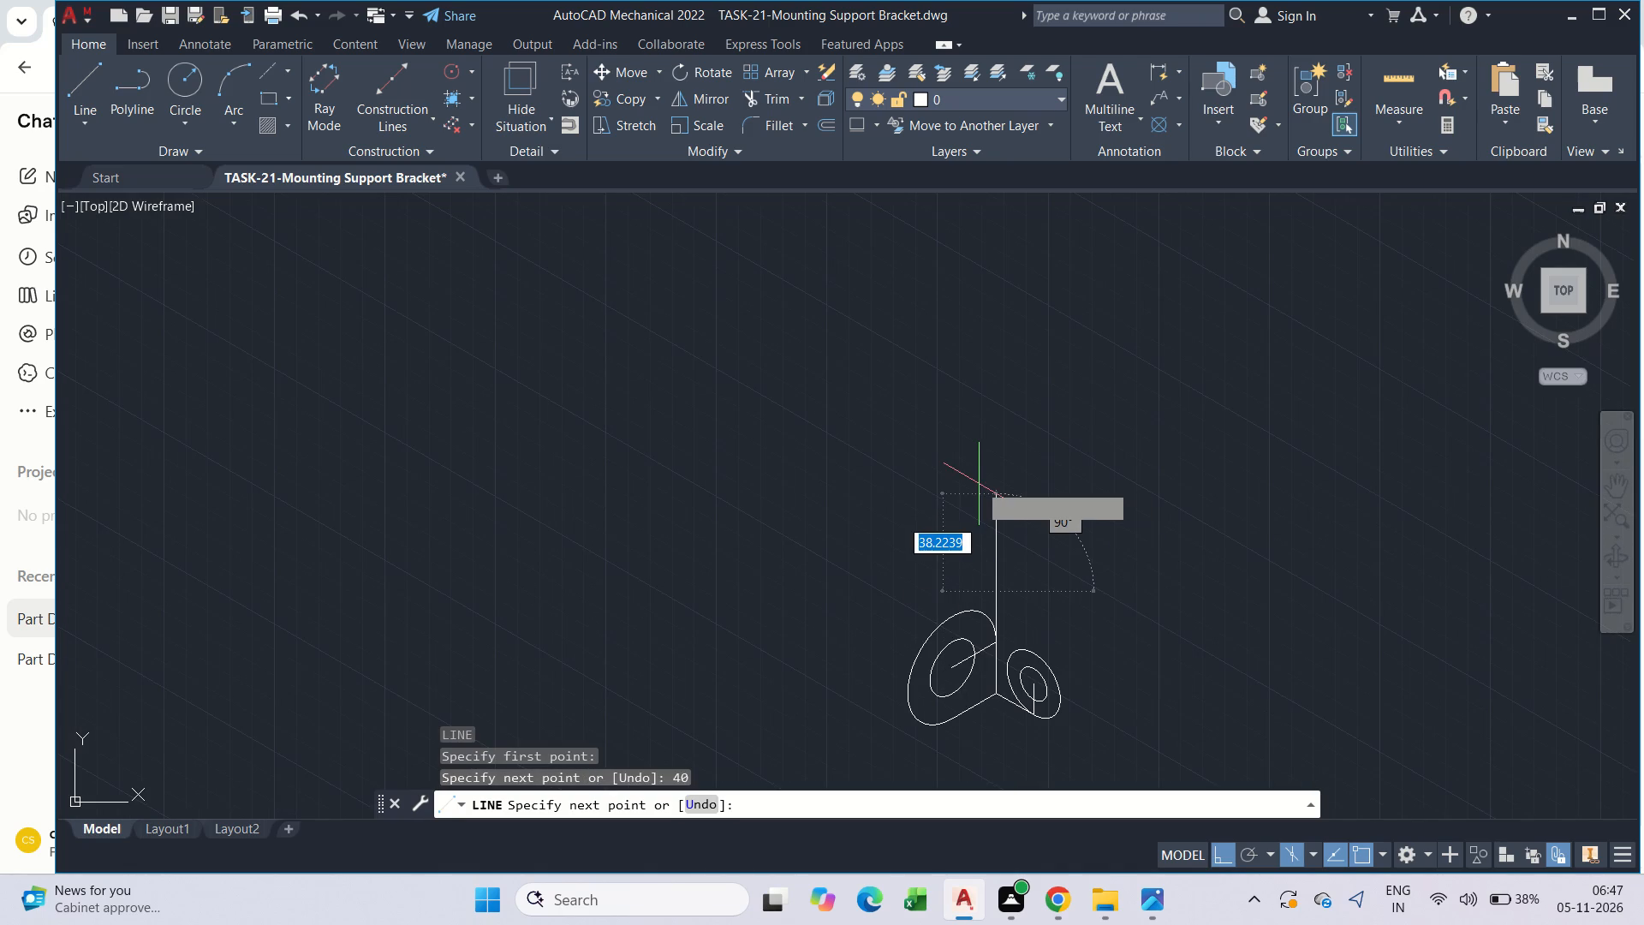
key("Escape")
scroll(1004, 638, "up", 2)
middle_click_drag(986, 600, 913, 427)
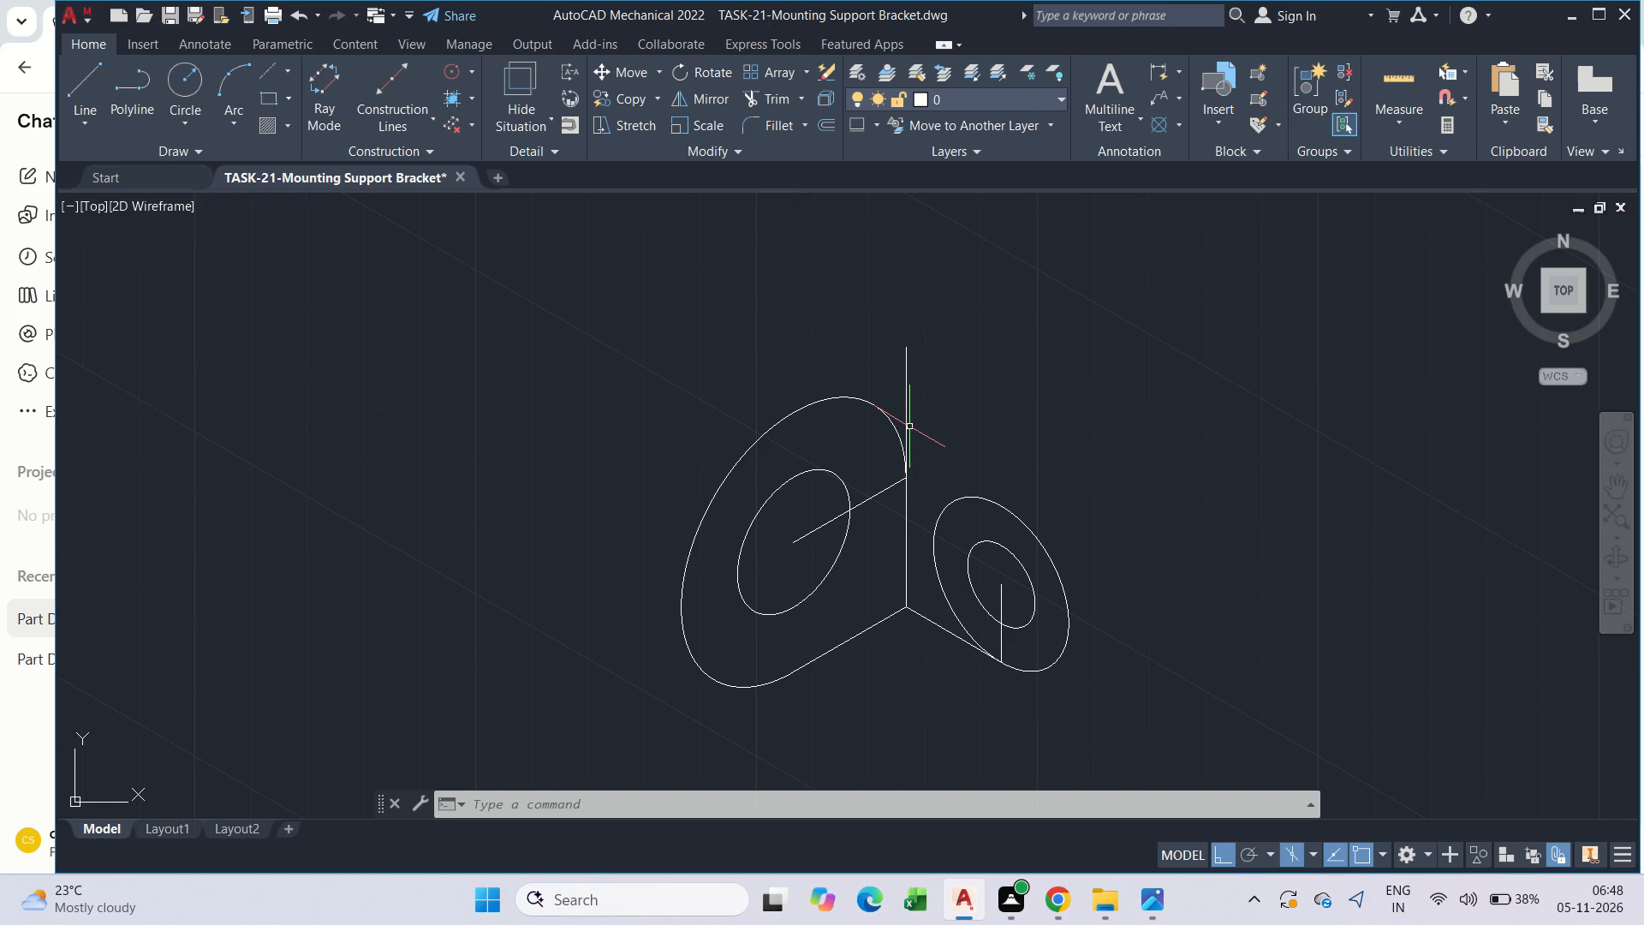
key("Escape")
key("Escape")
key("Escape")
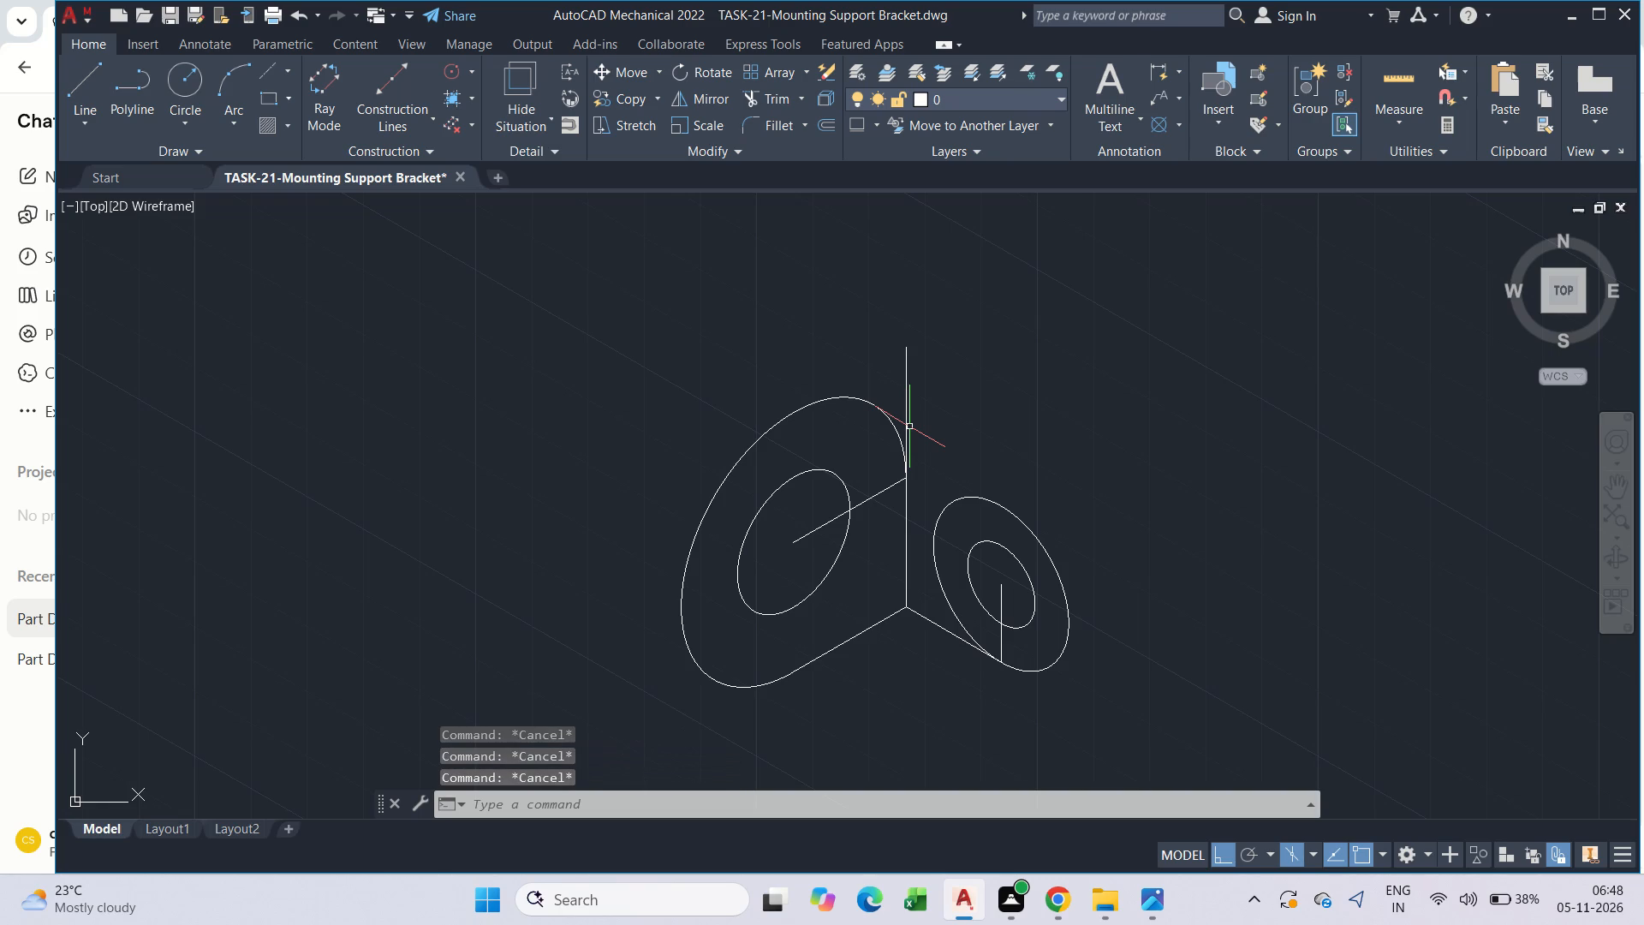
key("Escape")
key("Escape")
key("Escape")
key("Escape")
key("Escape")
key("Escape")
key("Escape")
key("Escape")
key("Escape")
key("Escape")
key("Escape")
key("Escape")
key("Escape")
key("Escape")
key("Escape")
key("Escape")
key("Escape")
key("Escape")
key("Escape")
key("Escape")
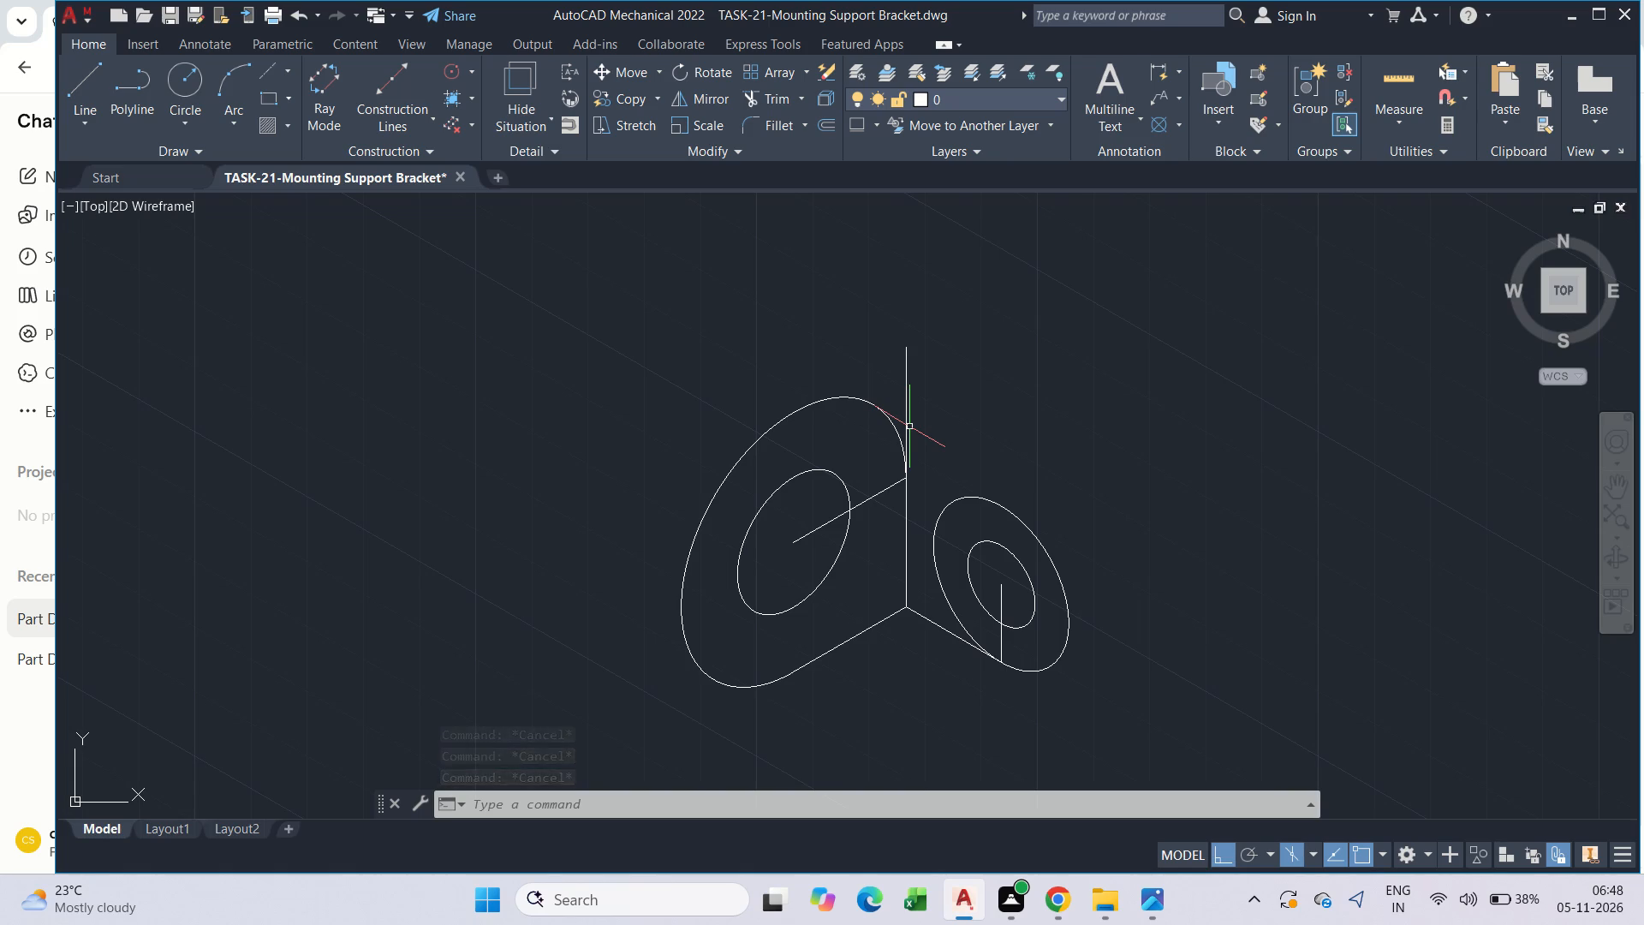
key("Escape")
Draw a line 28 units at 330° from the lower corner, continued 40 units straight up and ending in a short 330° segment.
type("l")
key("space")
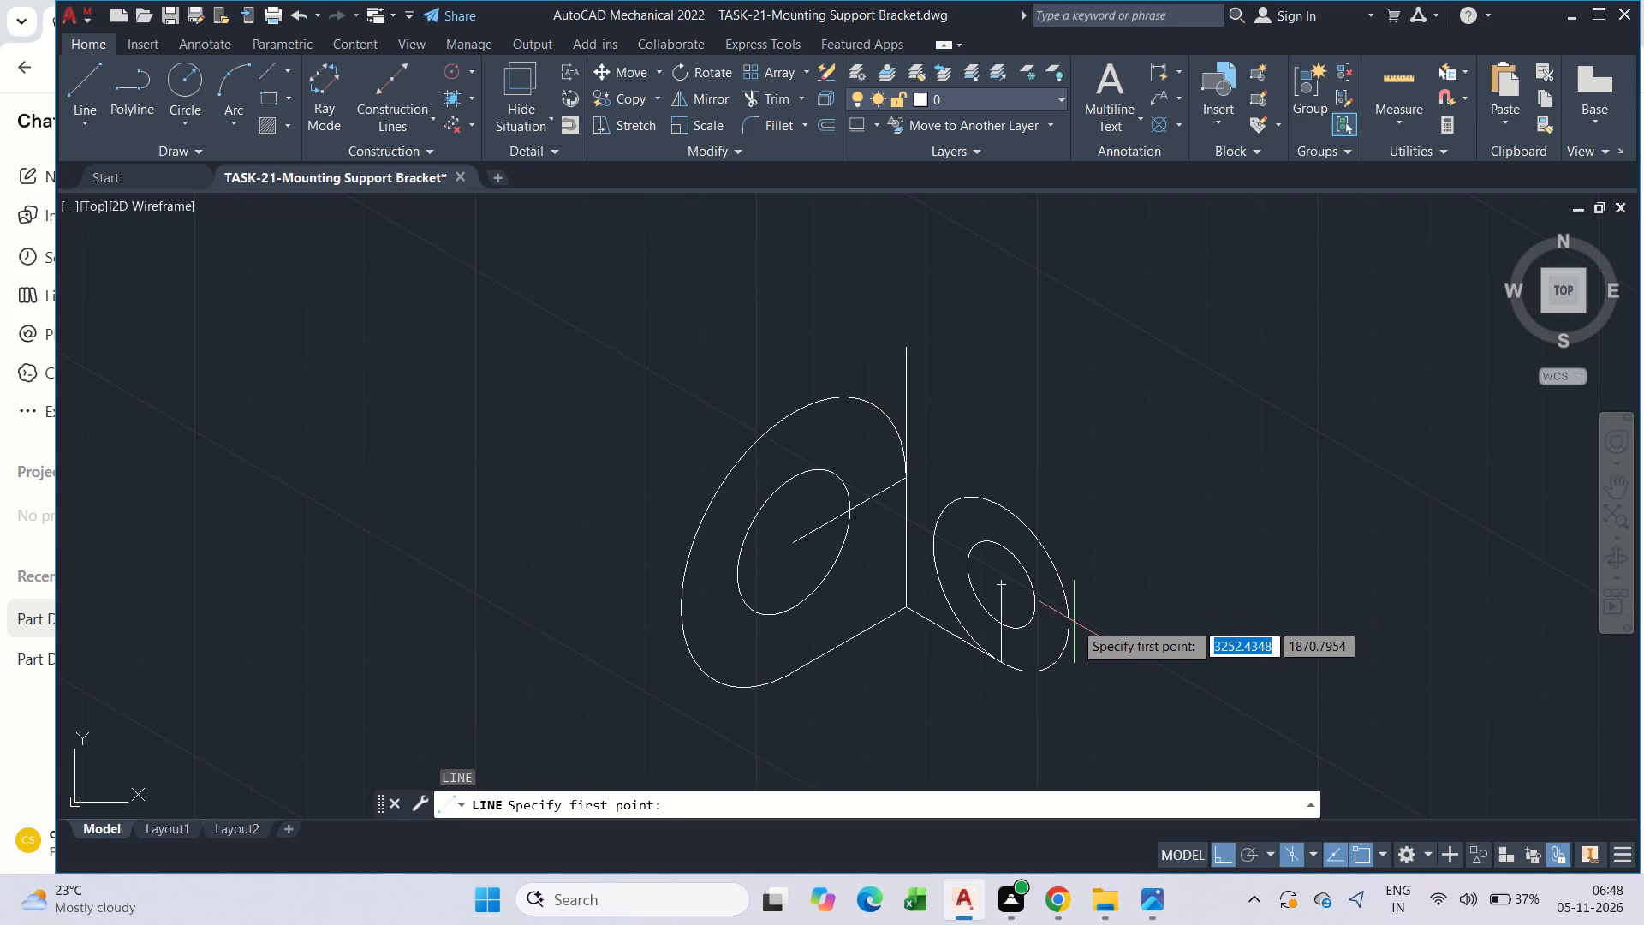
left_click(915, 605)
type("28")
key("Return")
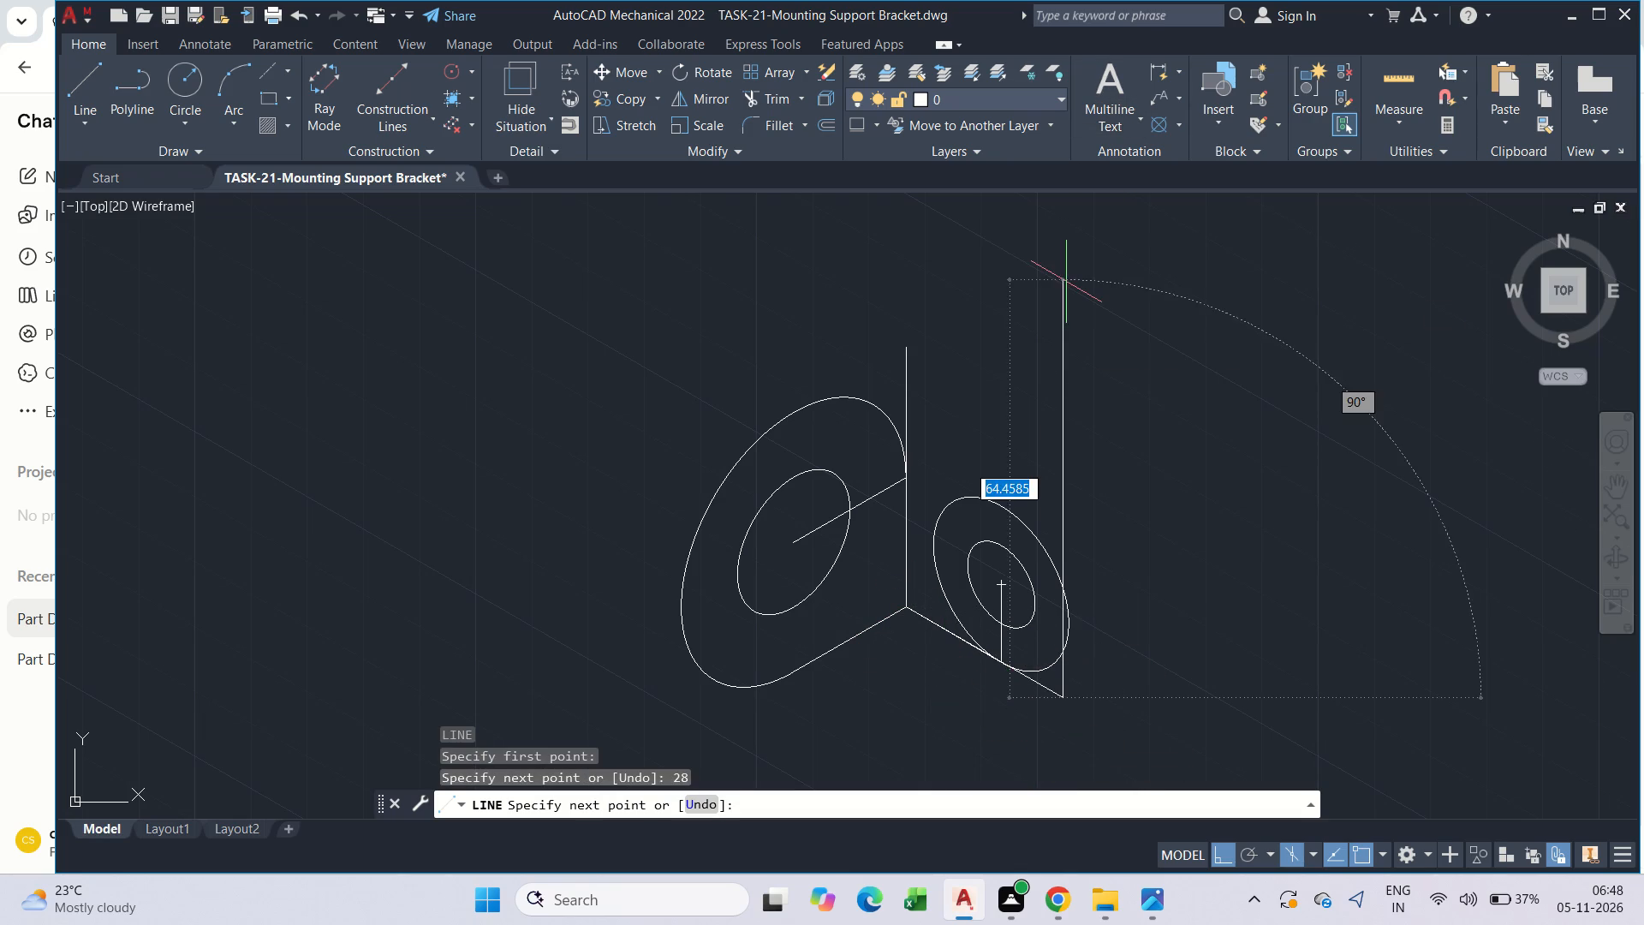
scroll(1130, 215, "down", 1)
middle_click_drag(1113, 313, 907, 611)
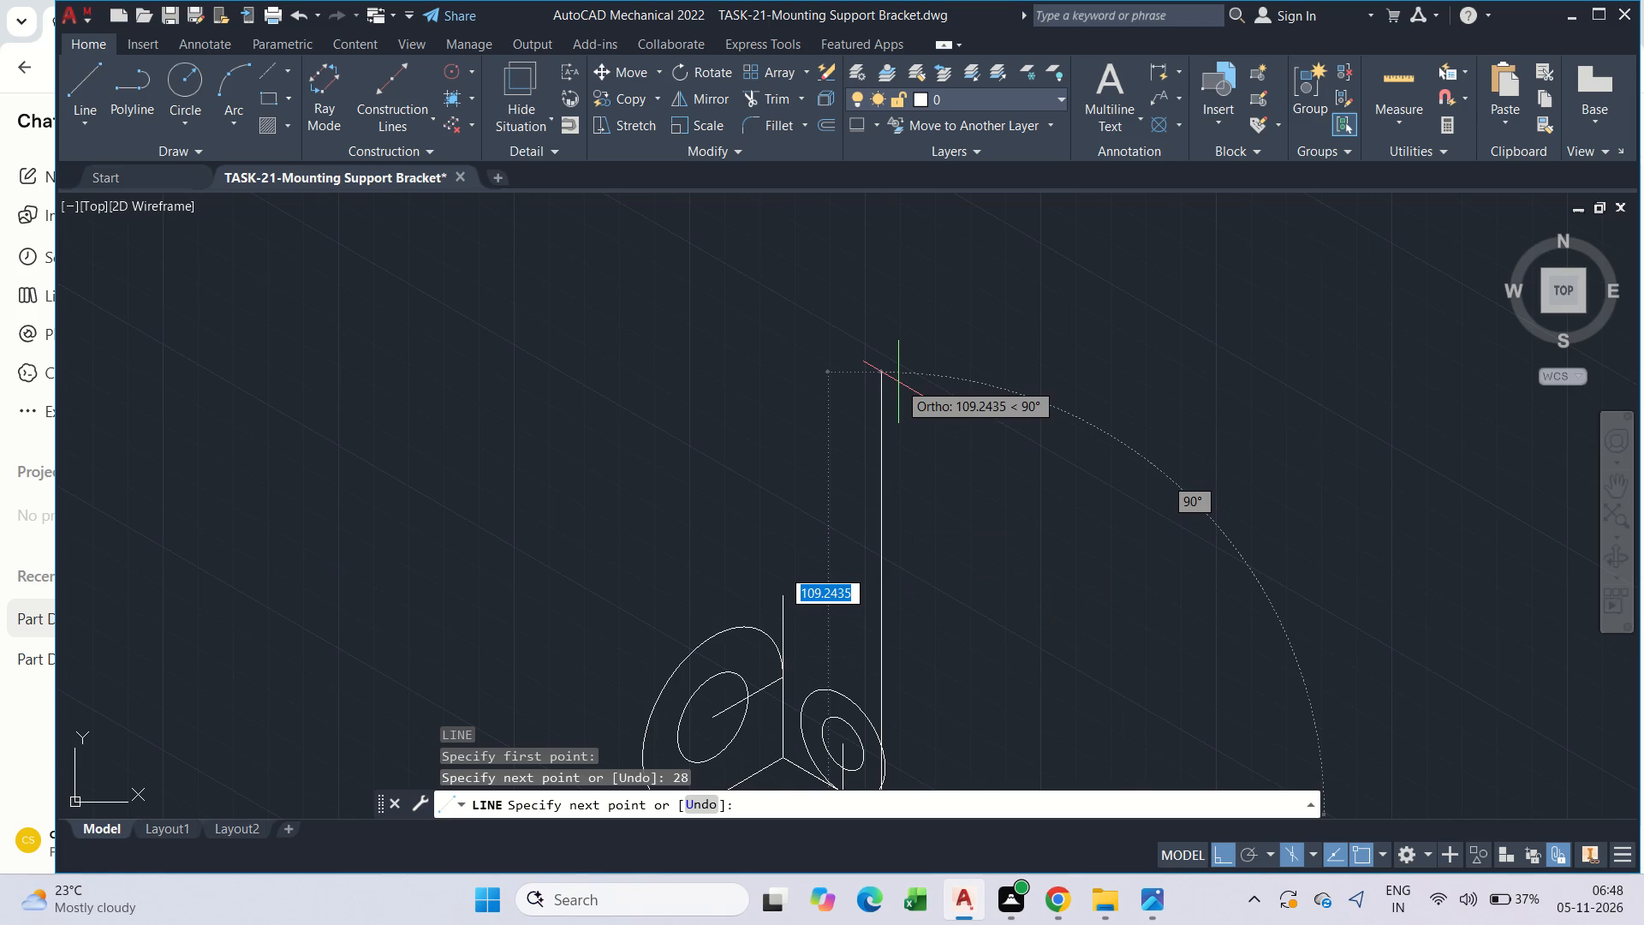
type("40")
key("Return")
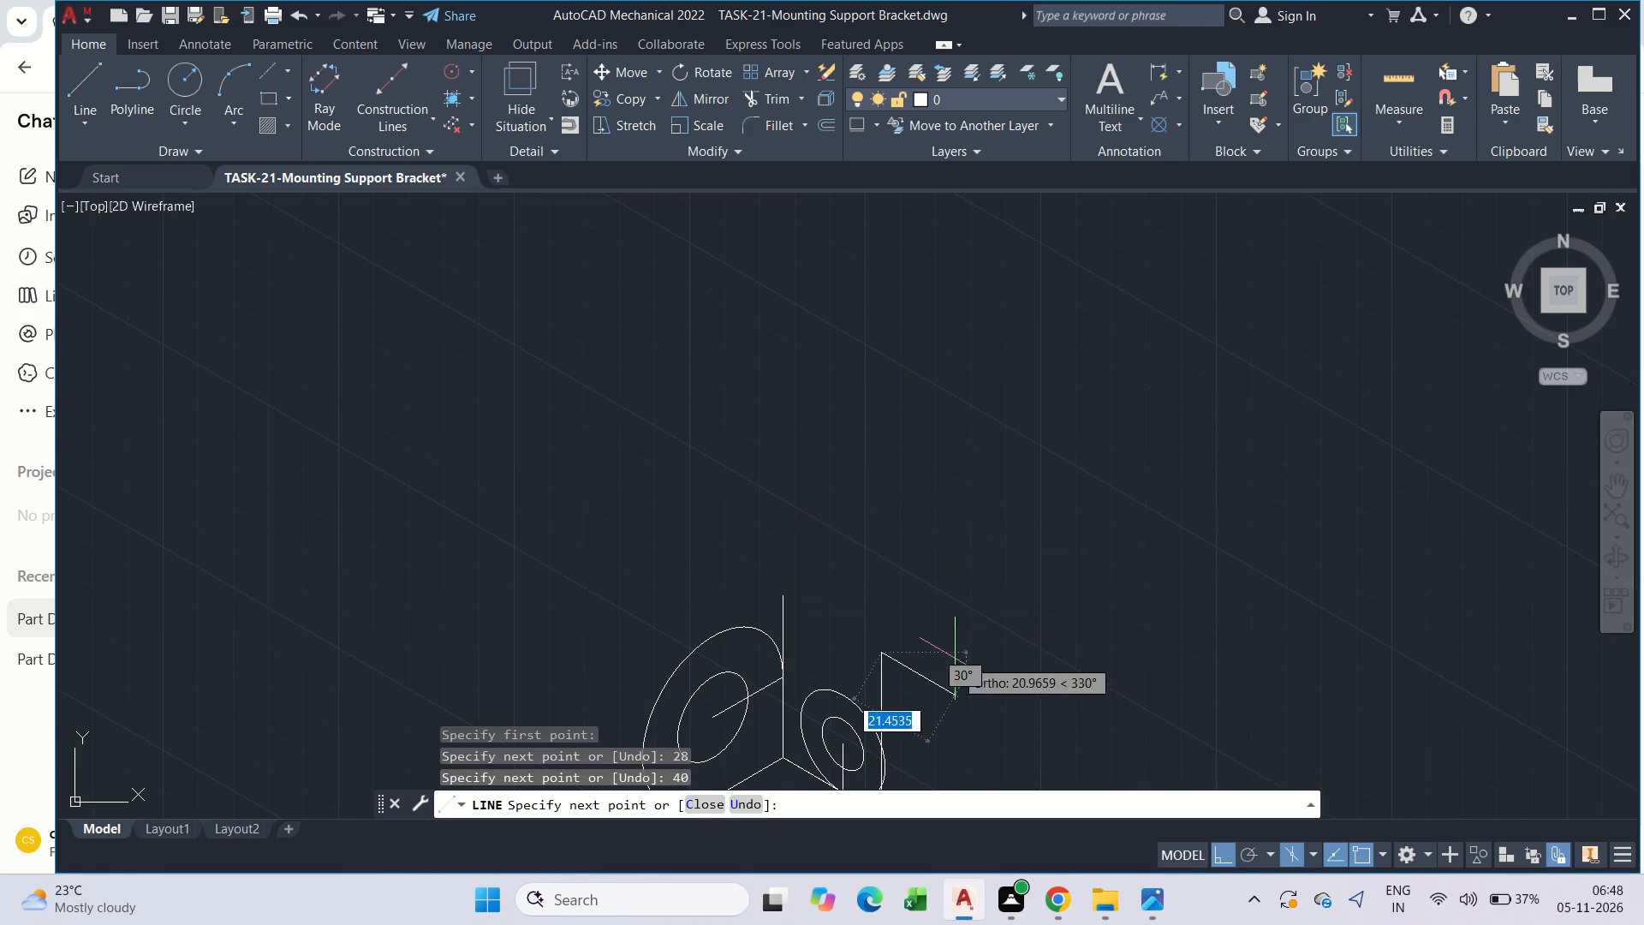
left_click(920, 658)
key("Escape")
scroll(920, 671, "up", 2)
middle_click_drag(899, 657, 873, 570)
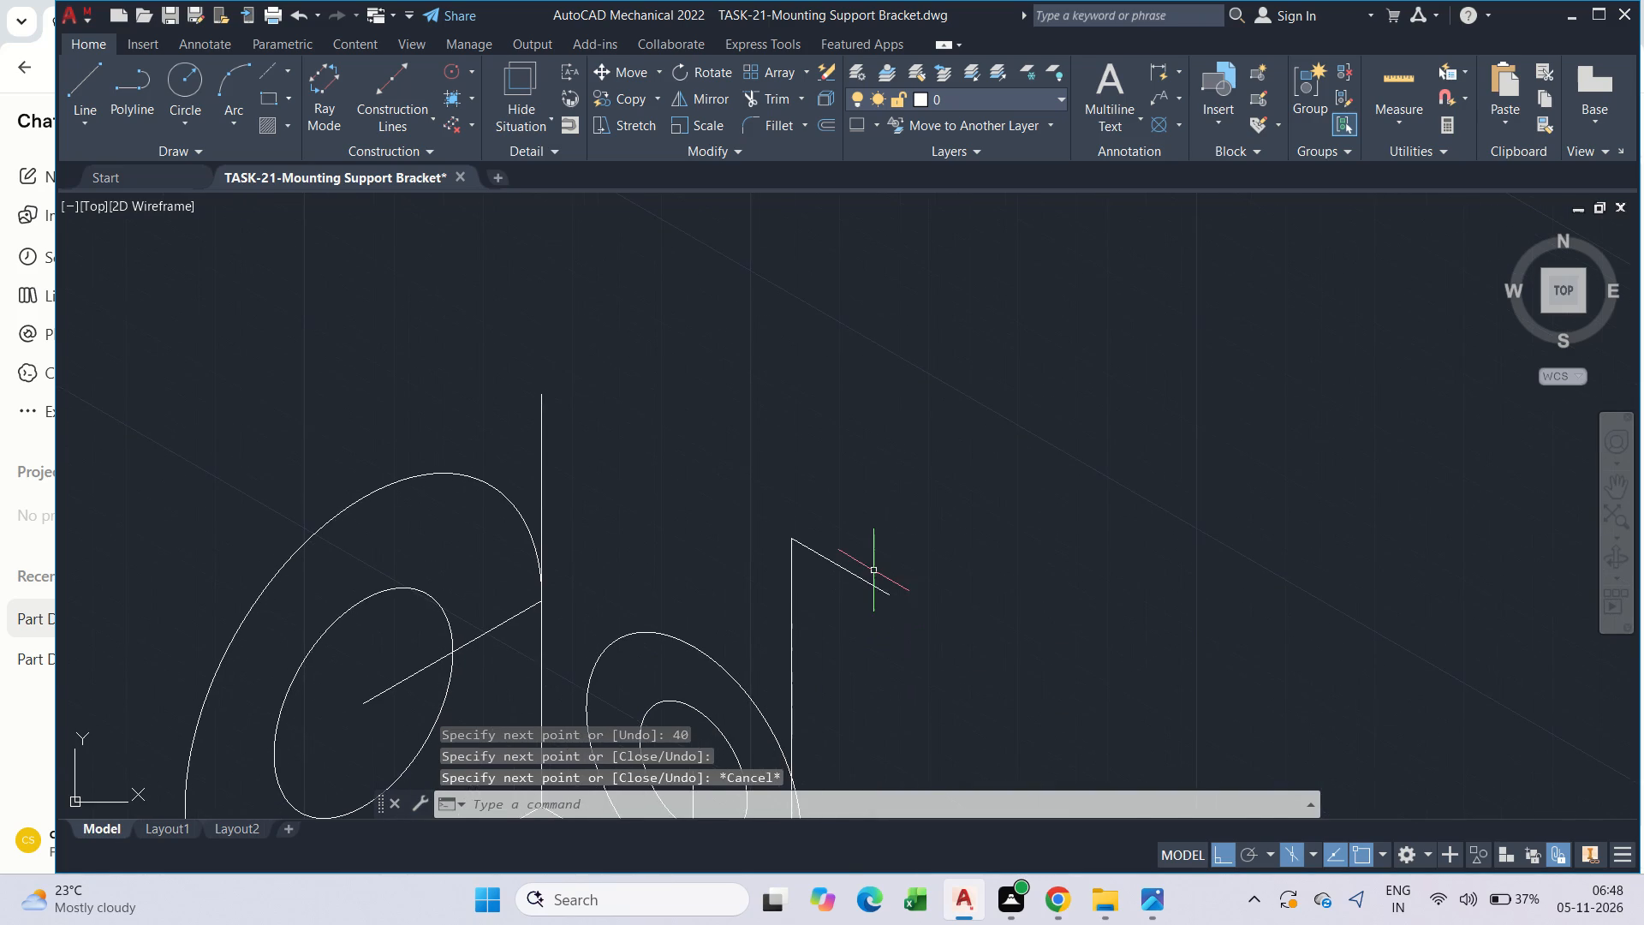
Extend another line 40 units straight up from the top of the new vertical edge, ending in a short 330° segment.
type("l")
key("space")
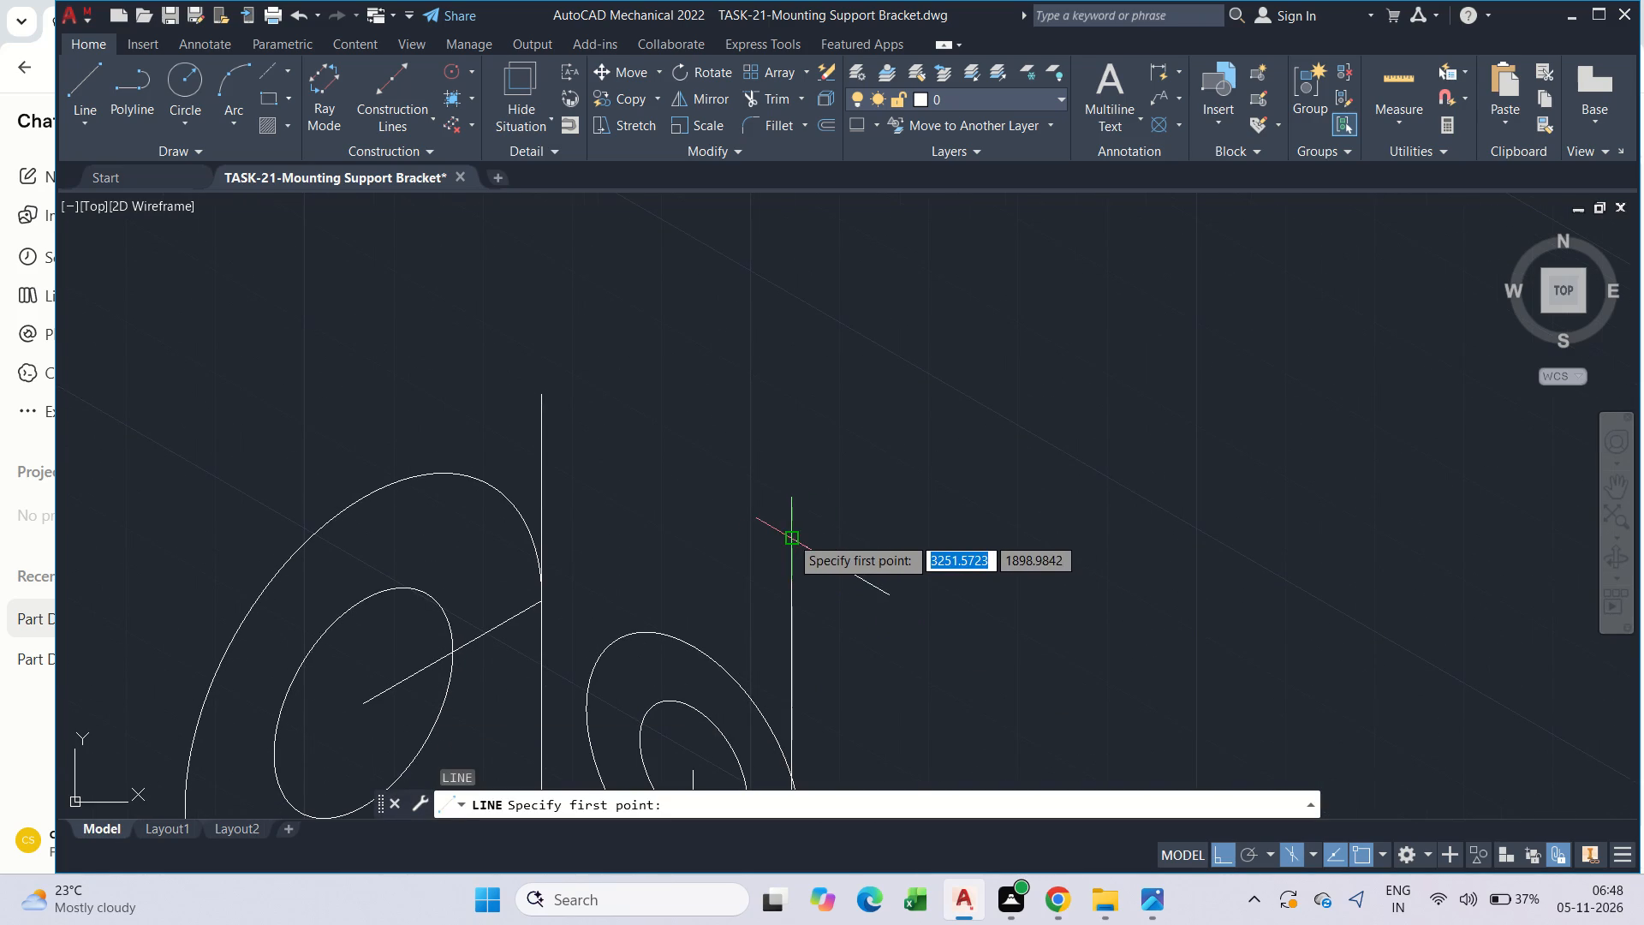
left_click(790, 536)
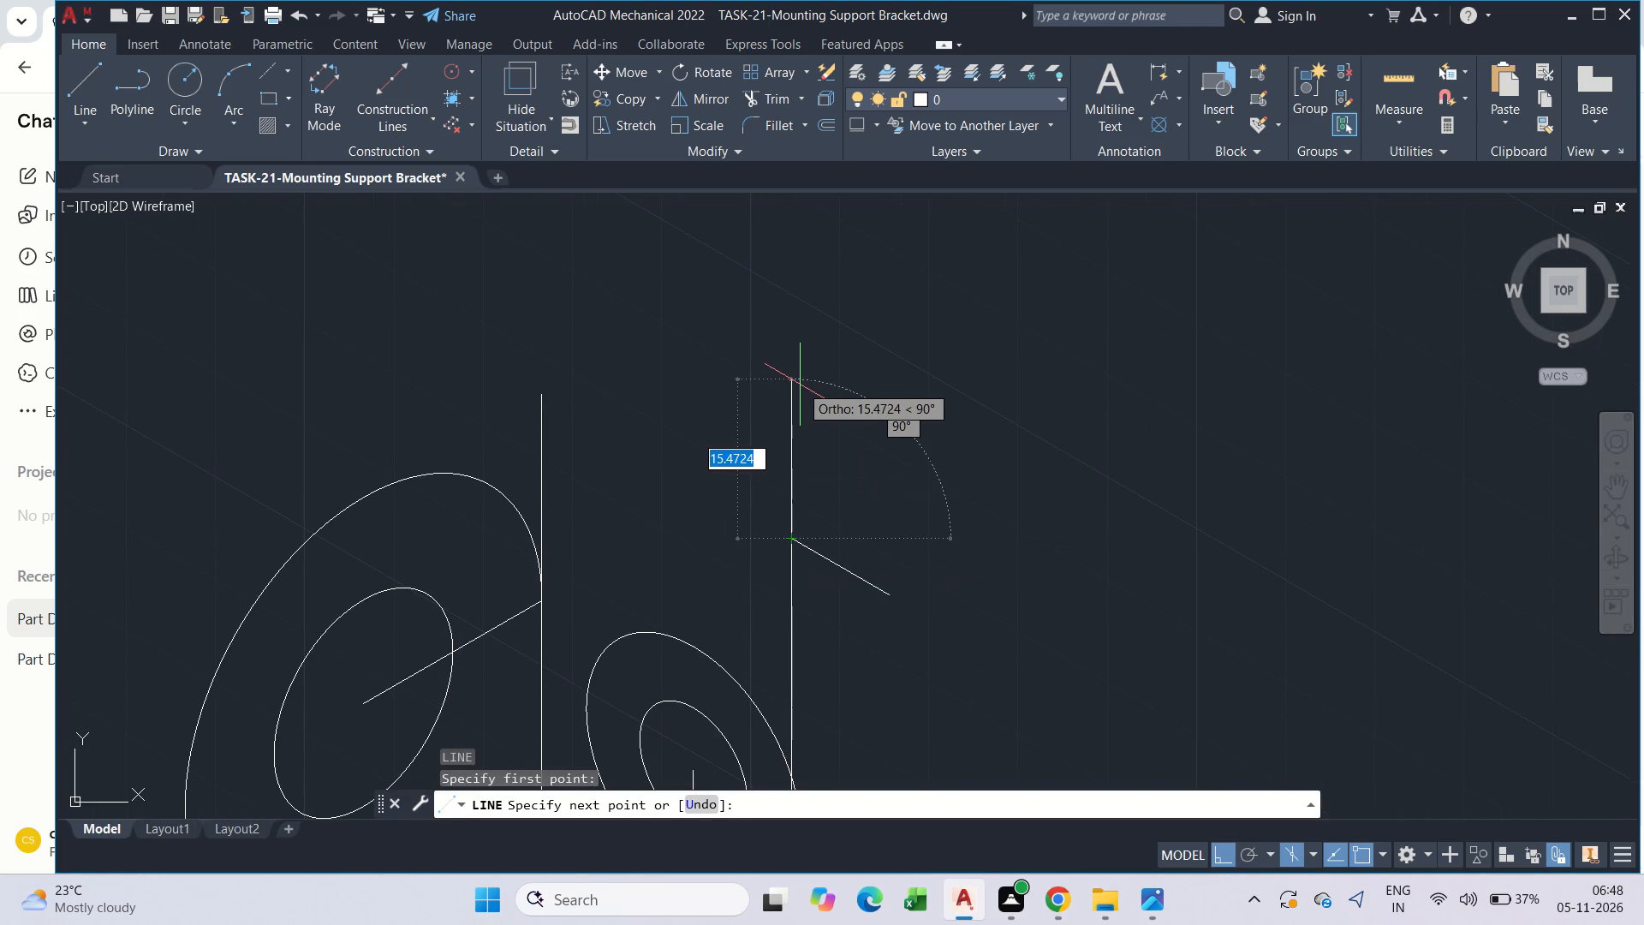
type("40")
key("Return")
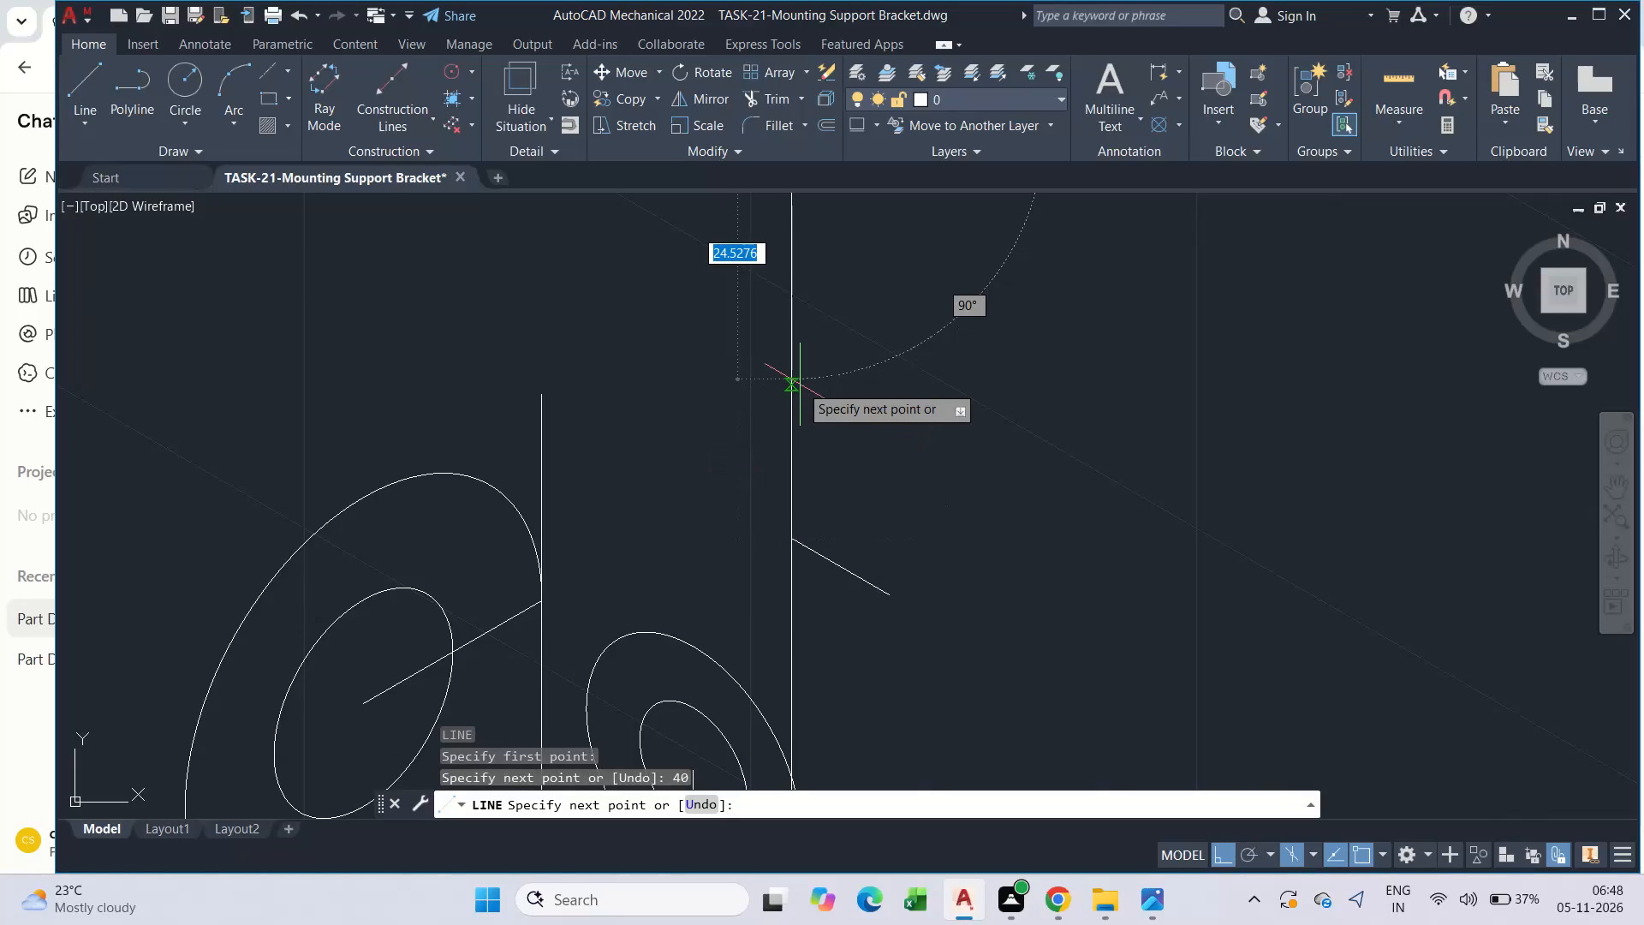
scroll(851, 499, "down", 2)
middle_click(753, 400)
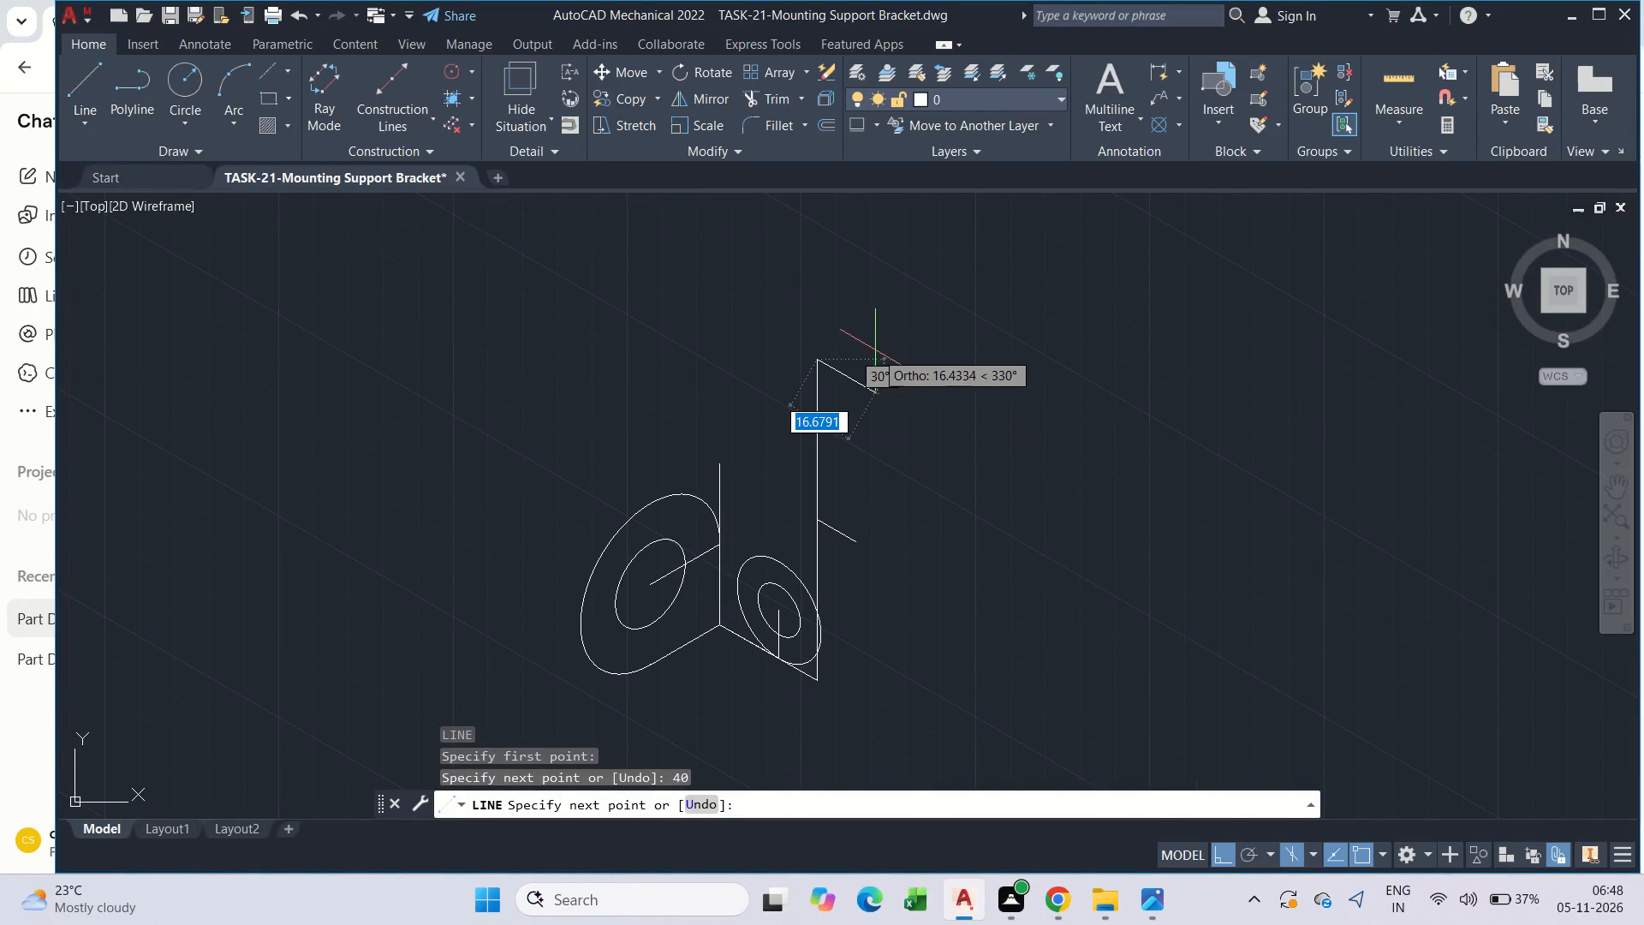
left_click(856, 367)
key("Escape")
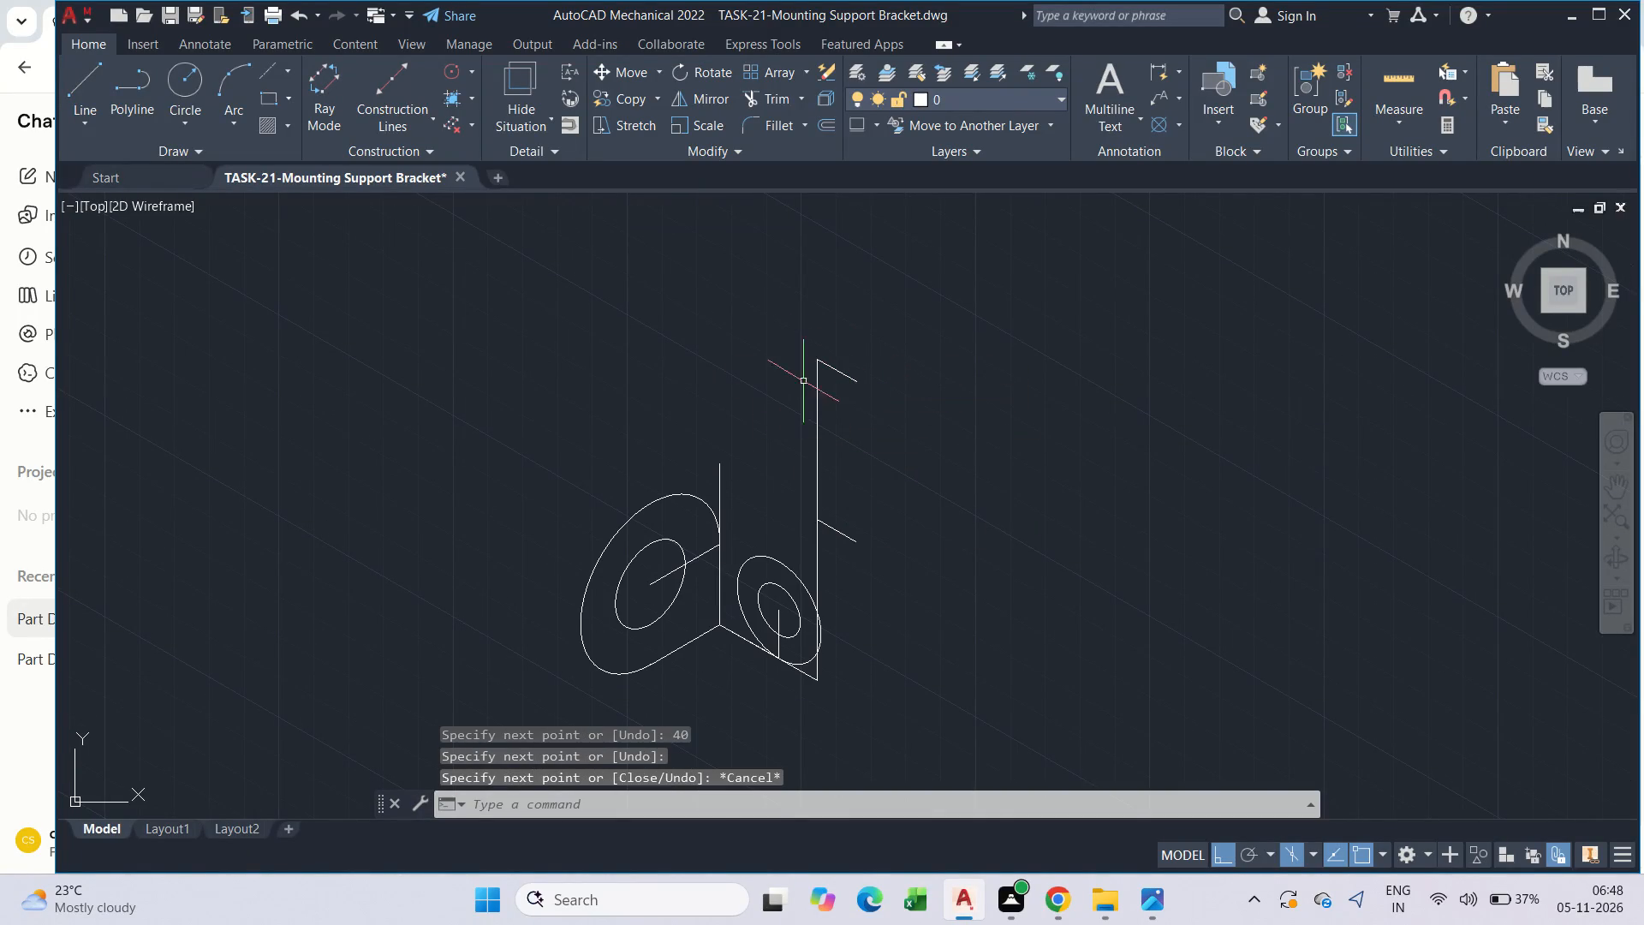
key("Escape")
key("Escape")
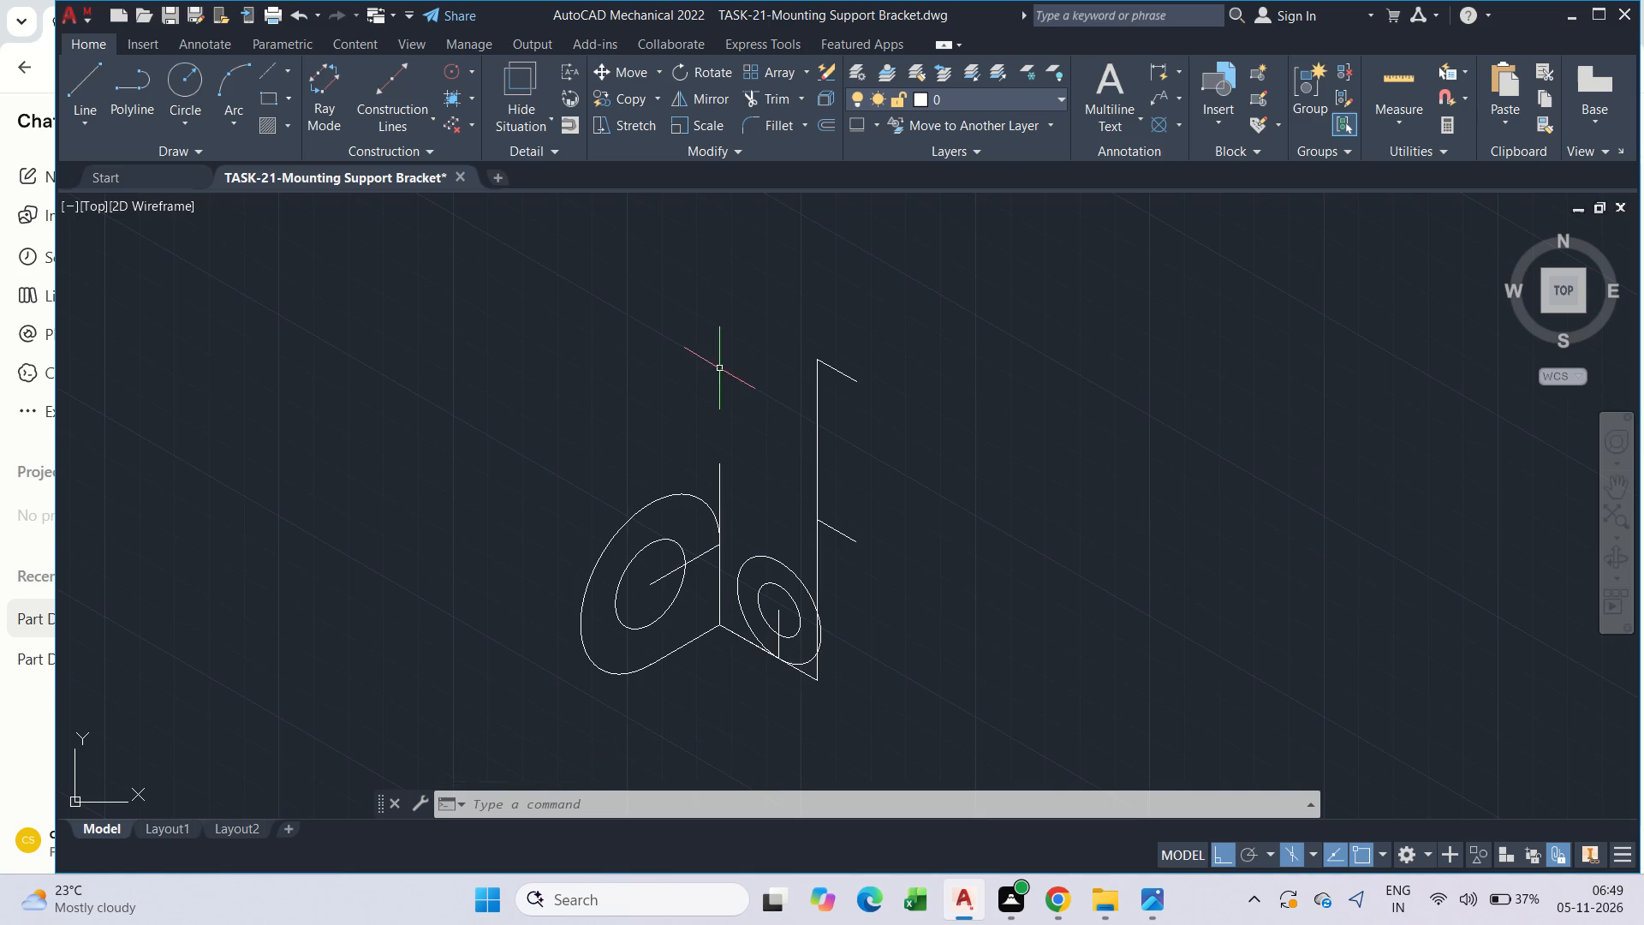
Copy the diameter-12 left-isoplane isocircle from its centre to the starting points of both short 330° segments on the tall vertical edge.
scroll(777, 584, "up", 2)
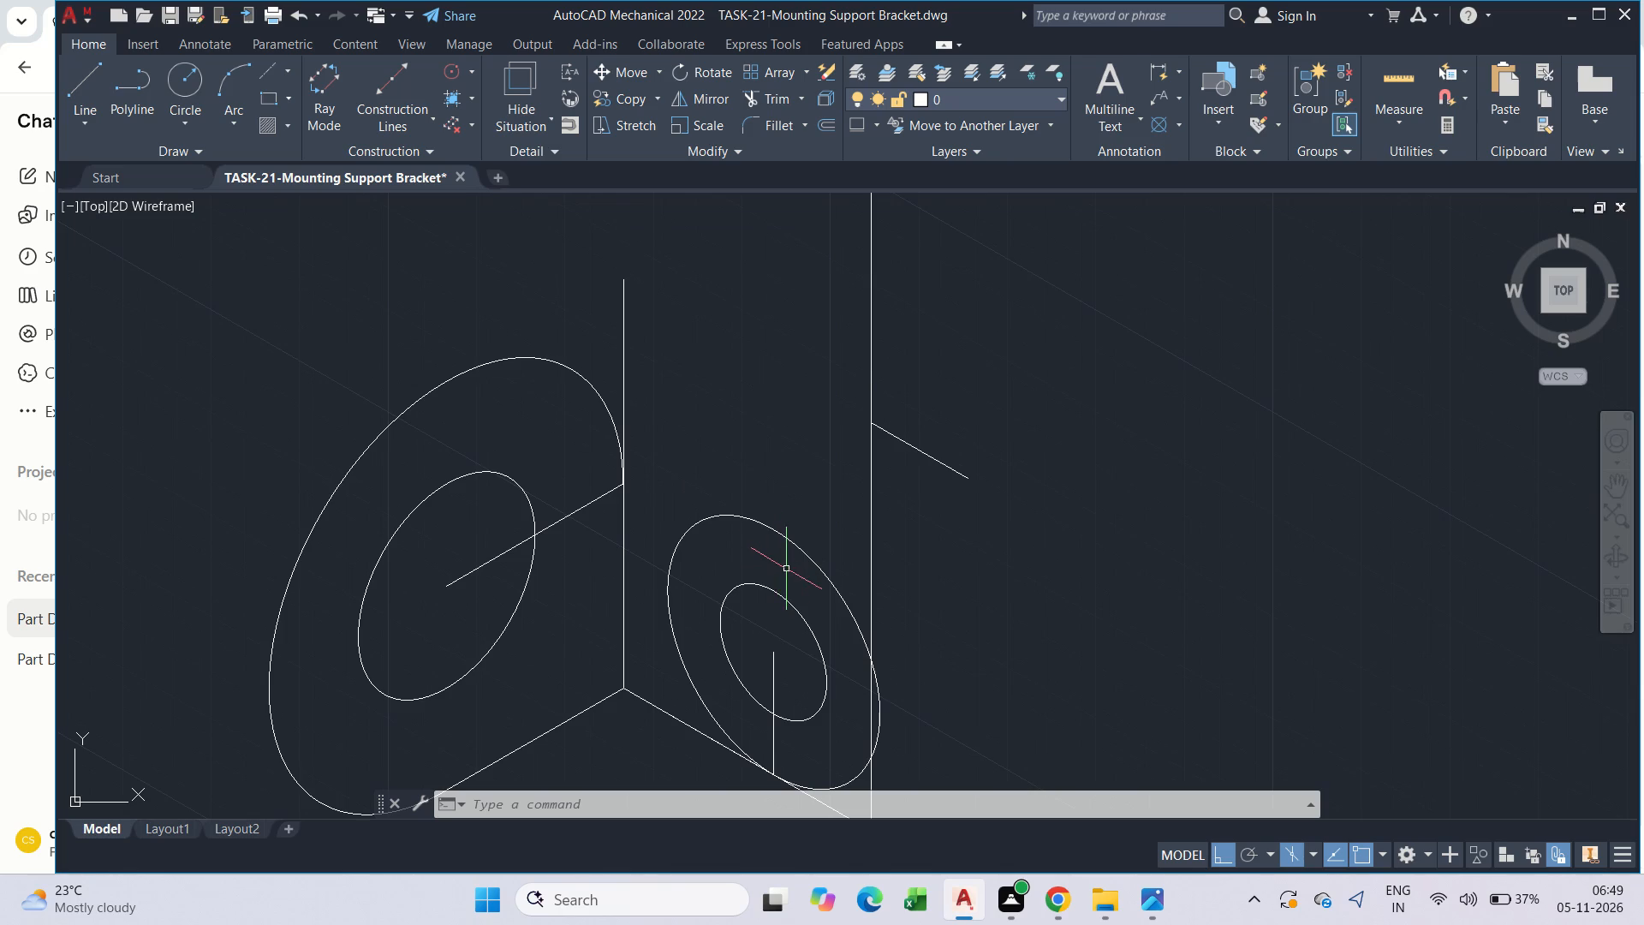
left_click(773, 590)
key("c")
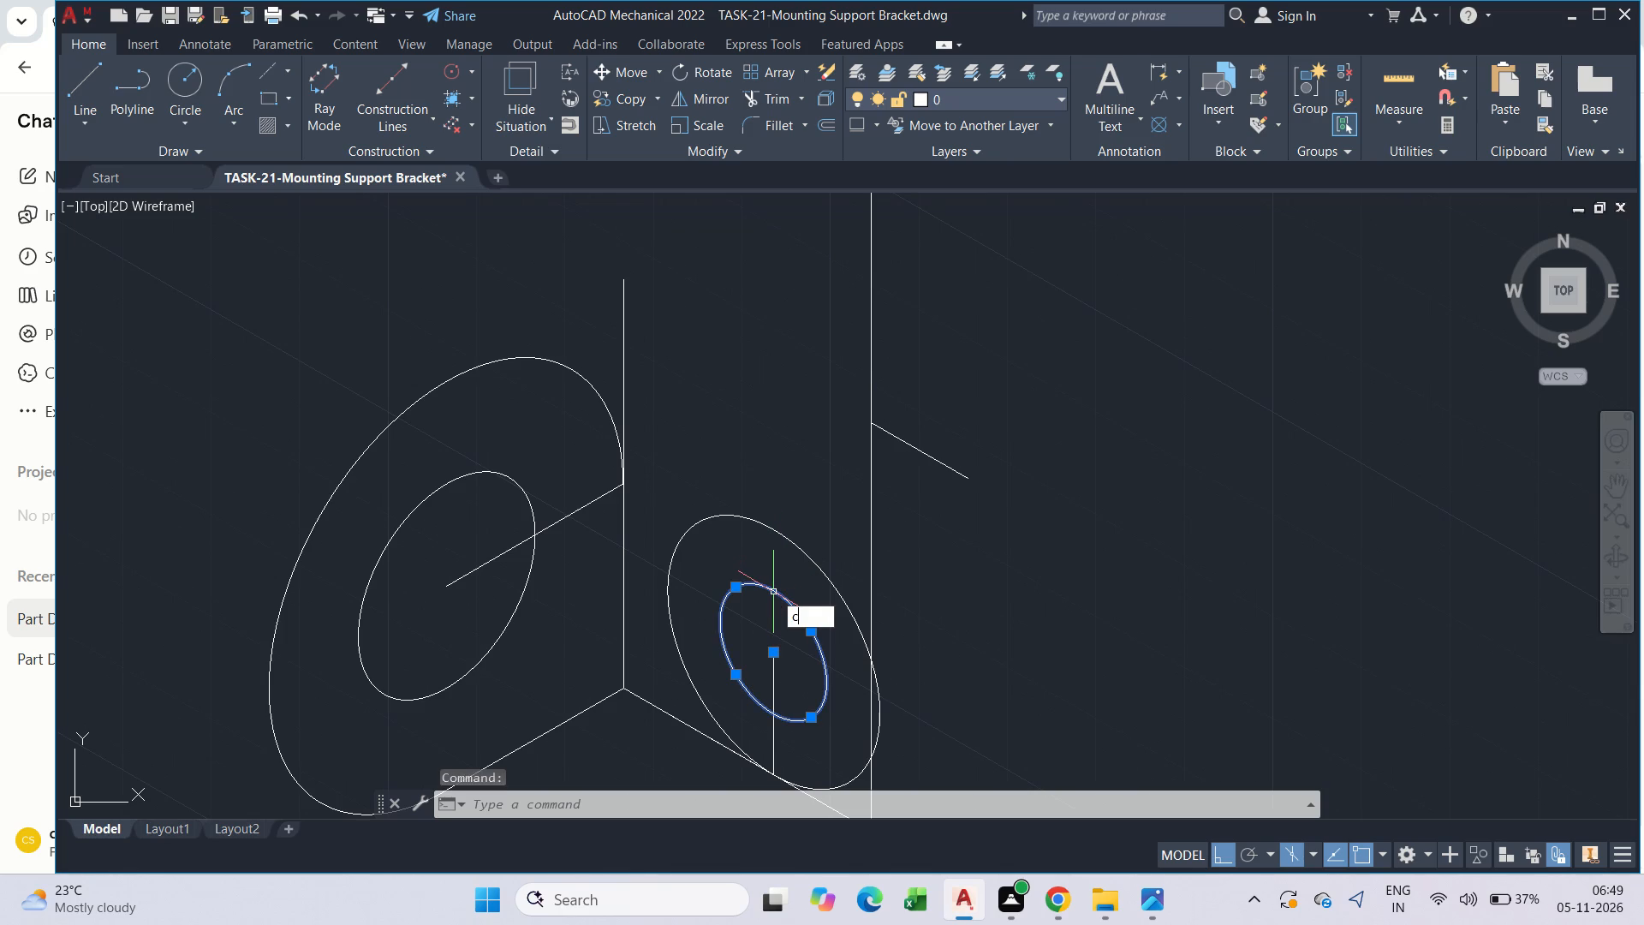
left_click(820, 650)
left_click(766, 657)
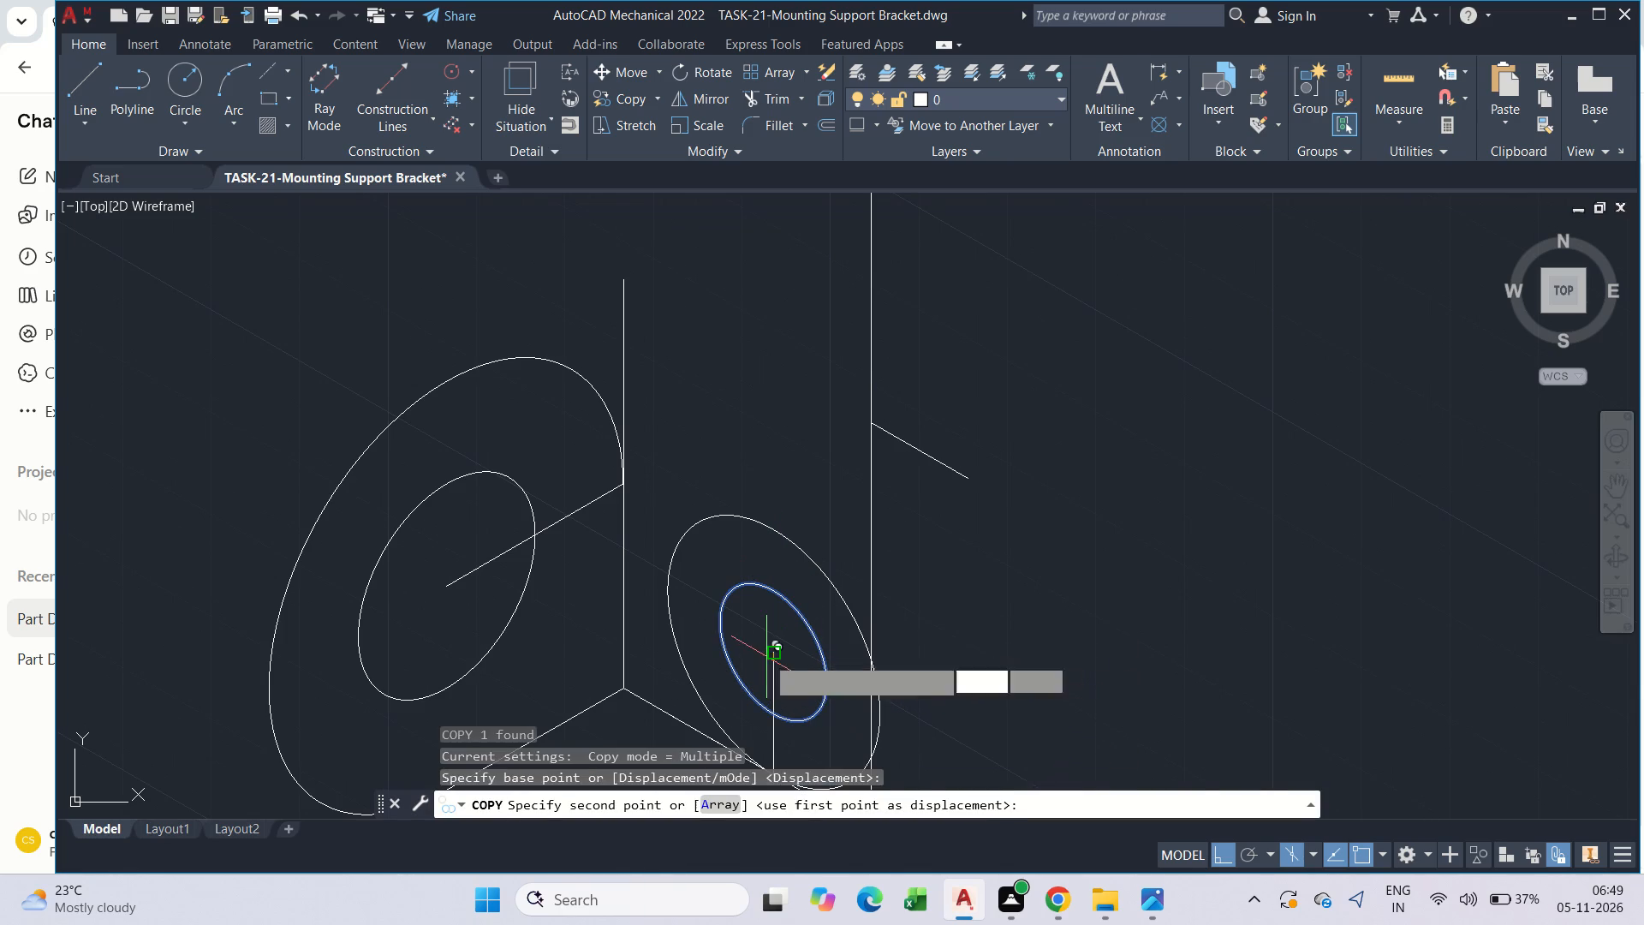
left_click(878, 428)
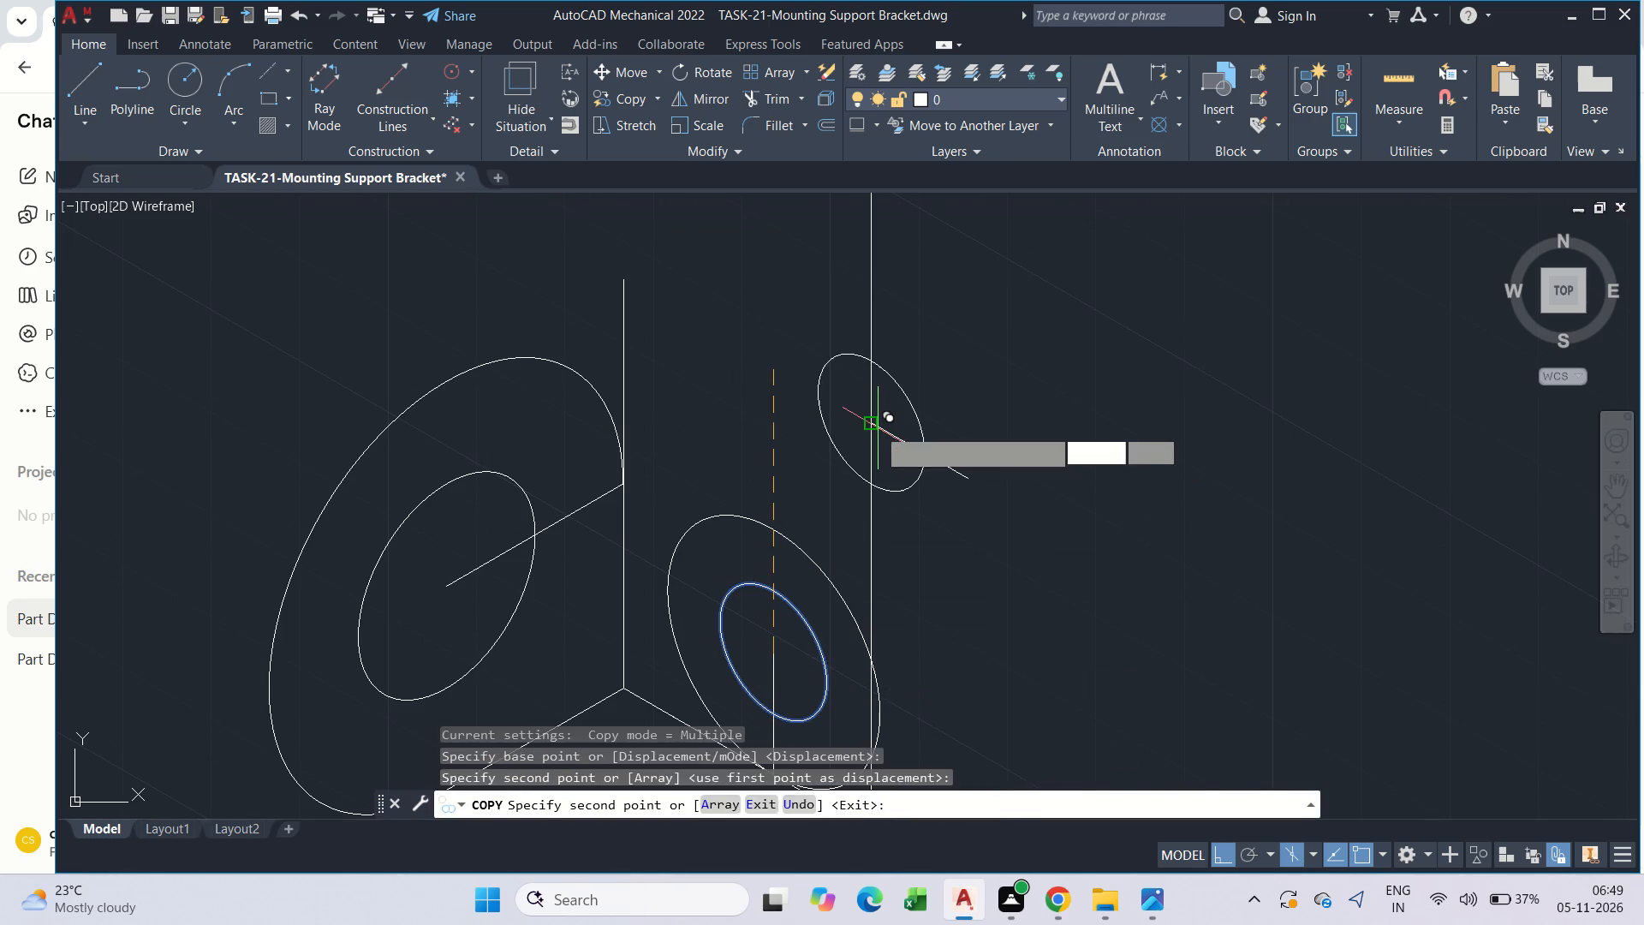
scroll(878, 428, "down", 2)
middle_click_drag(878, 428, 872, 514)
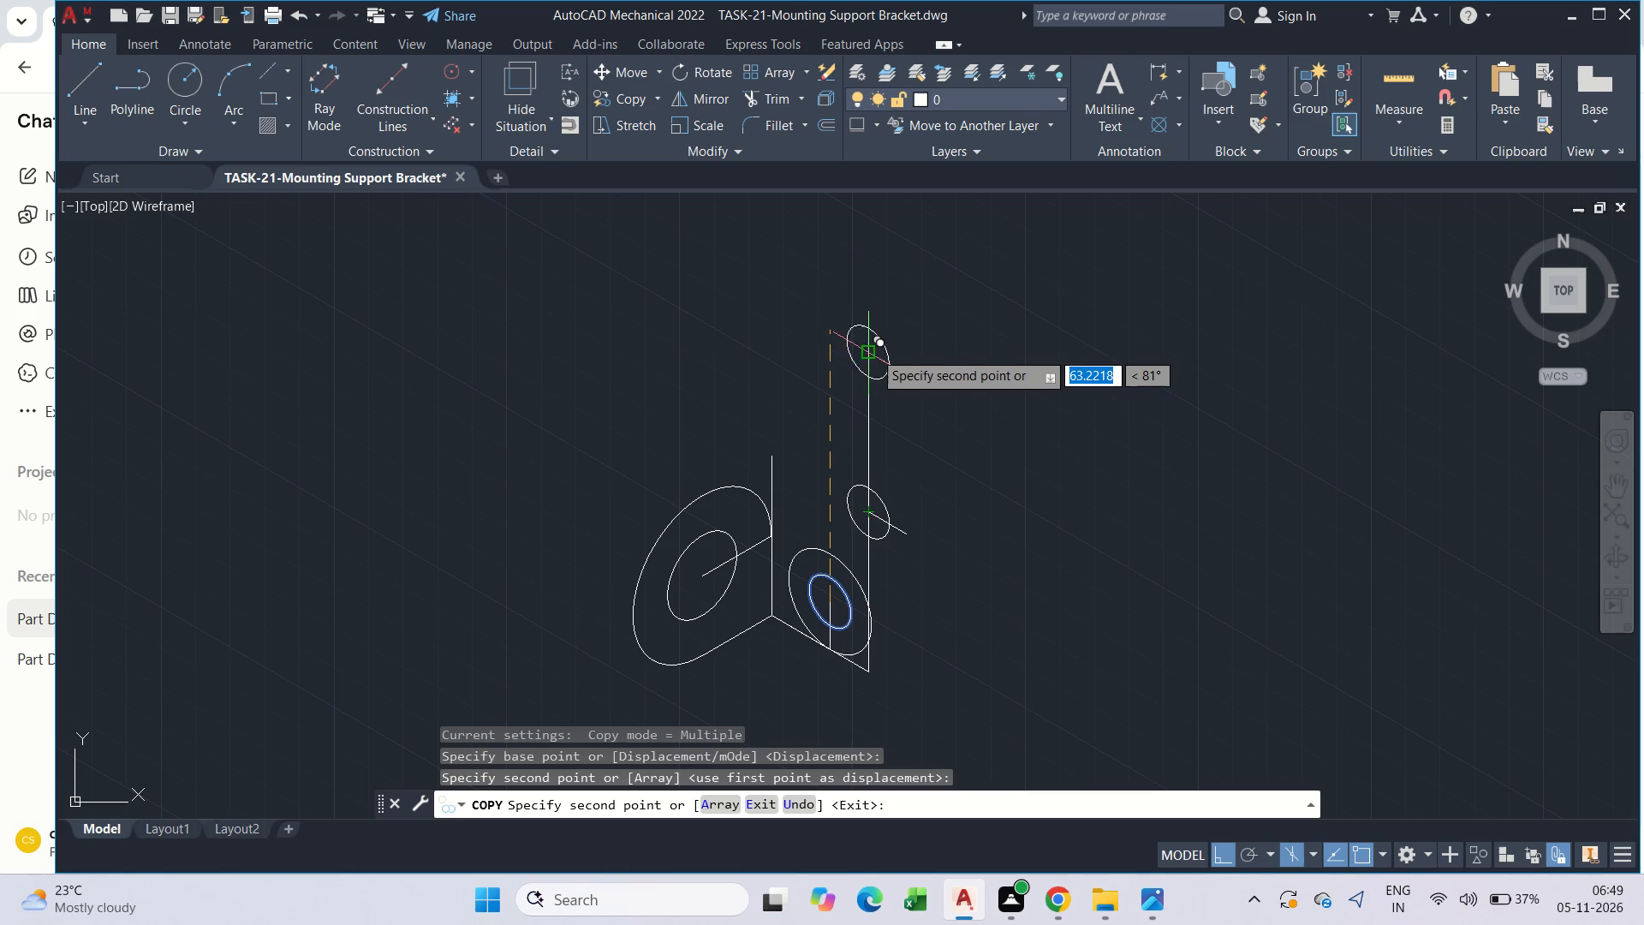
left_click(871, 351)
key("Escape")
scroll(901, 421, "up", 2)
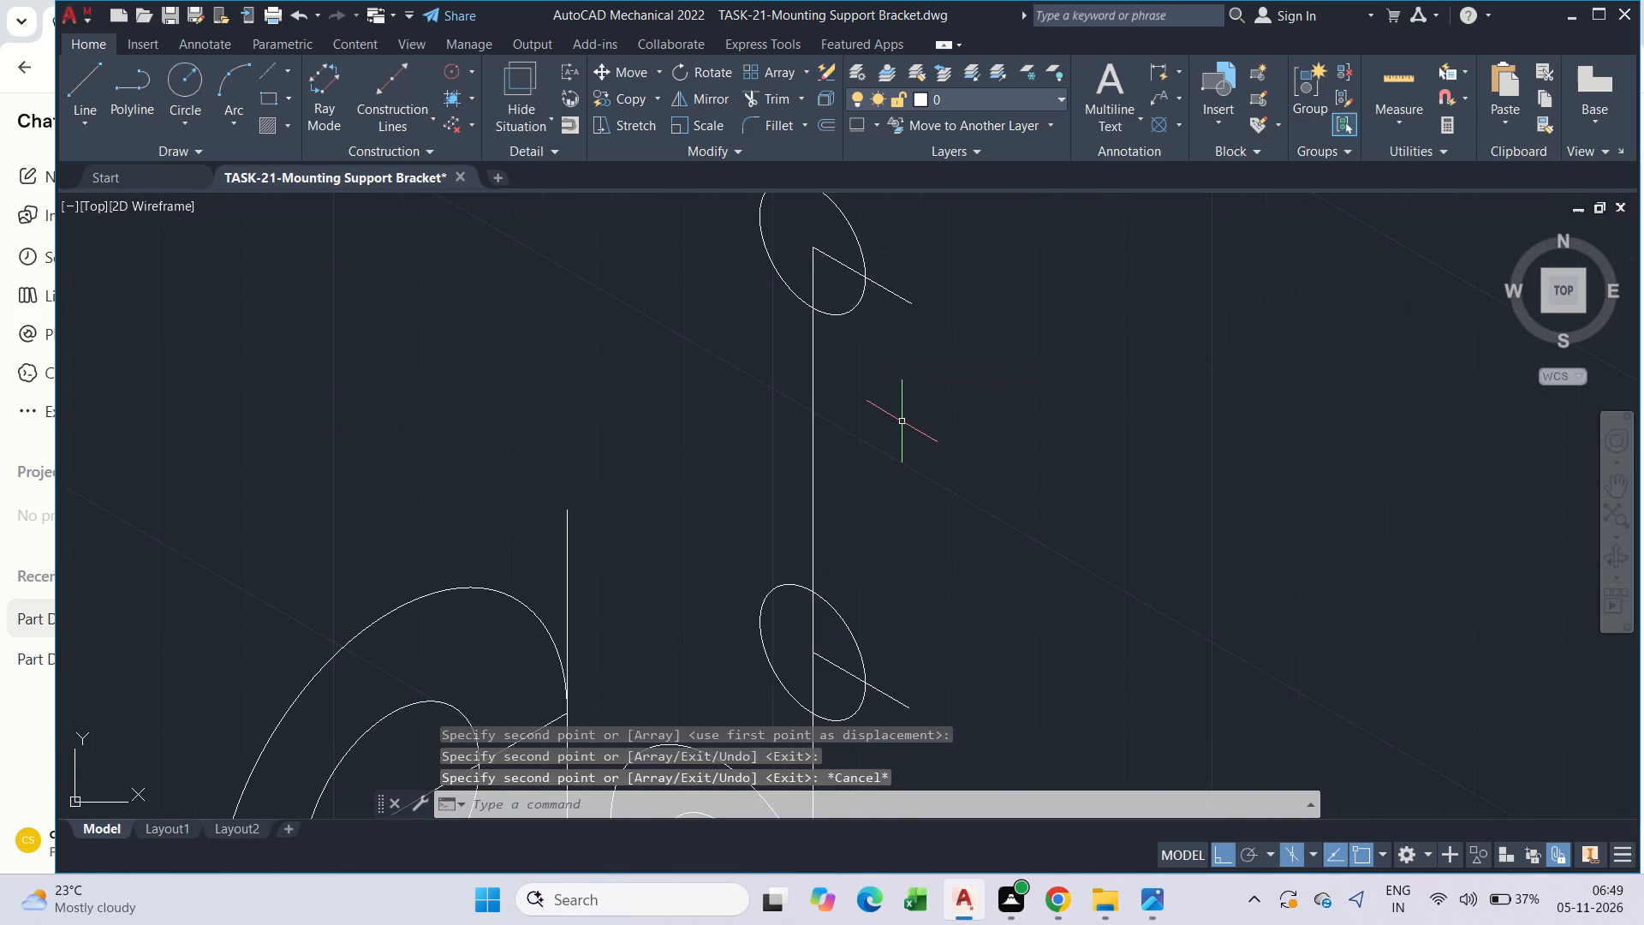
key("Escape")
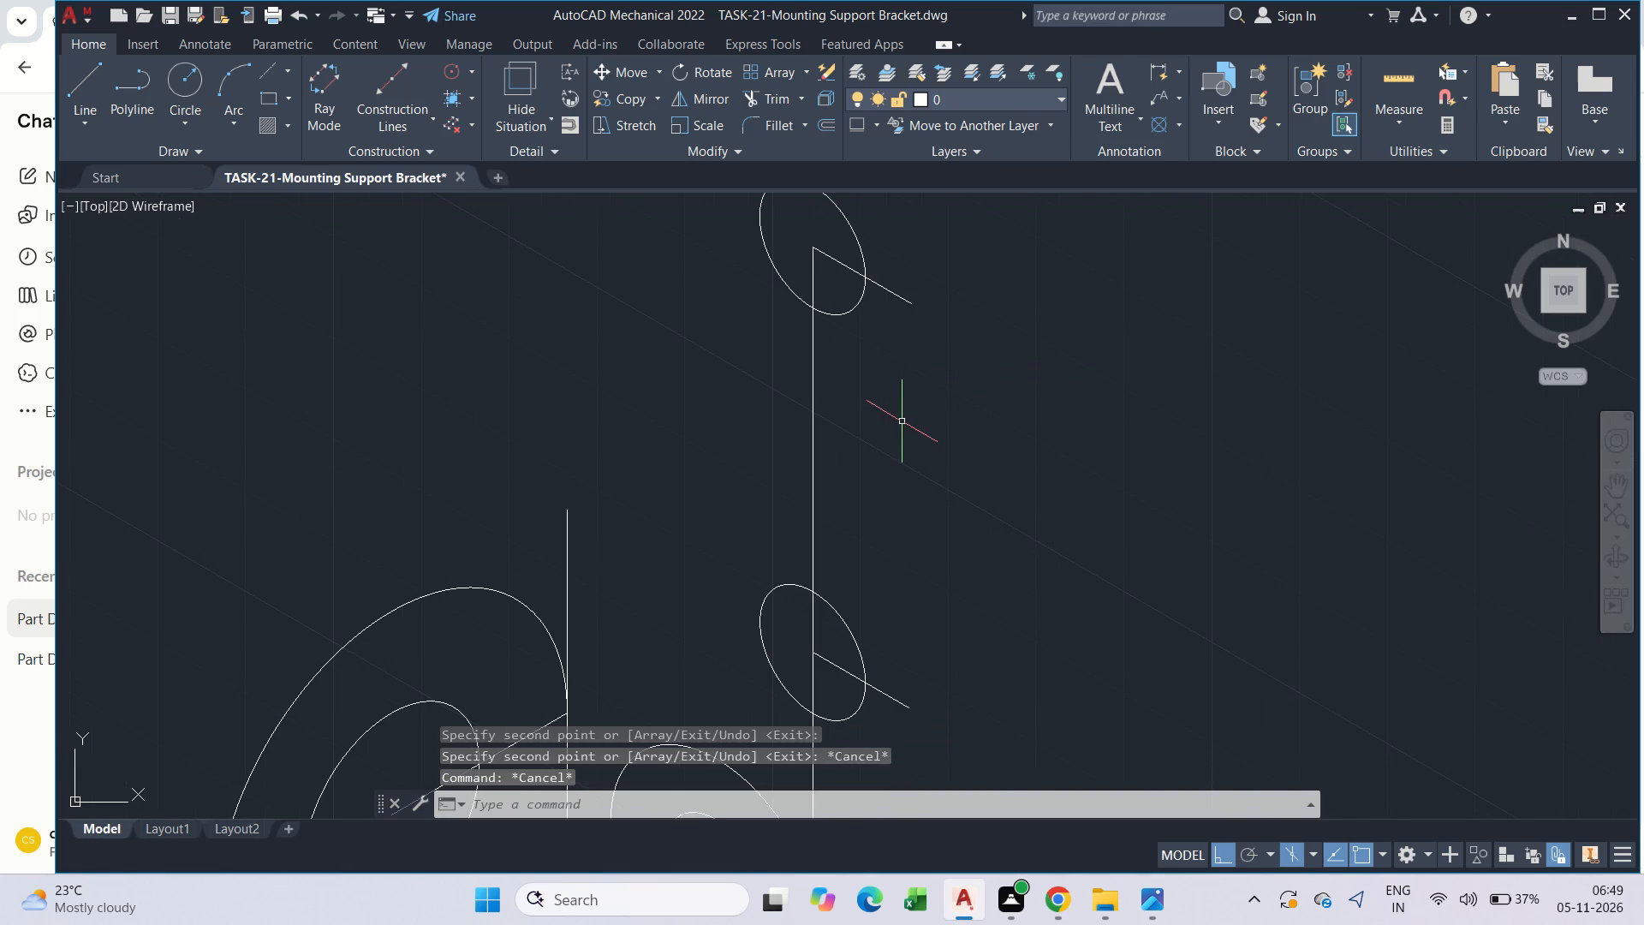
key("Escape")
key("Escape")
key("Escape")
key("Escape")
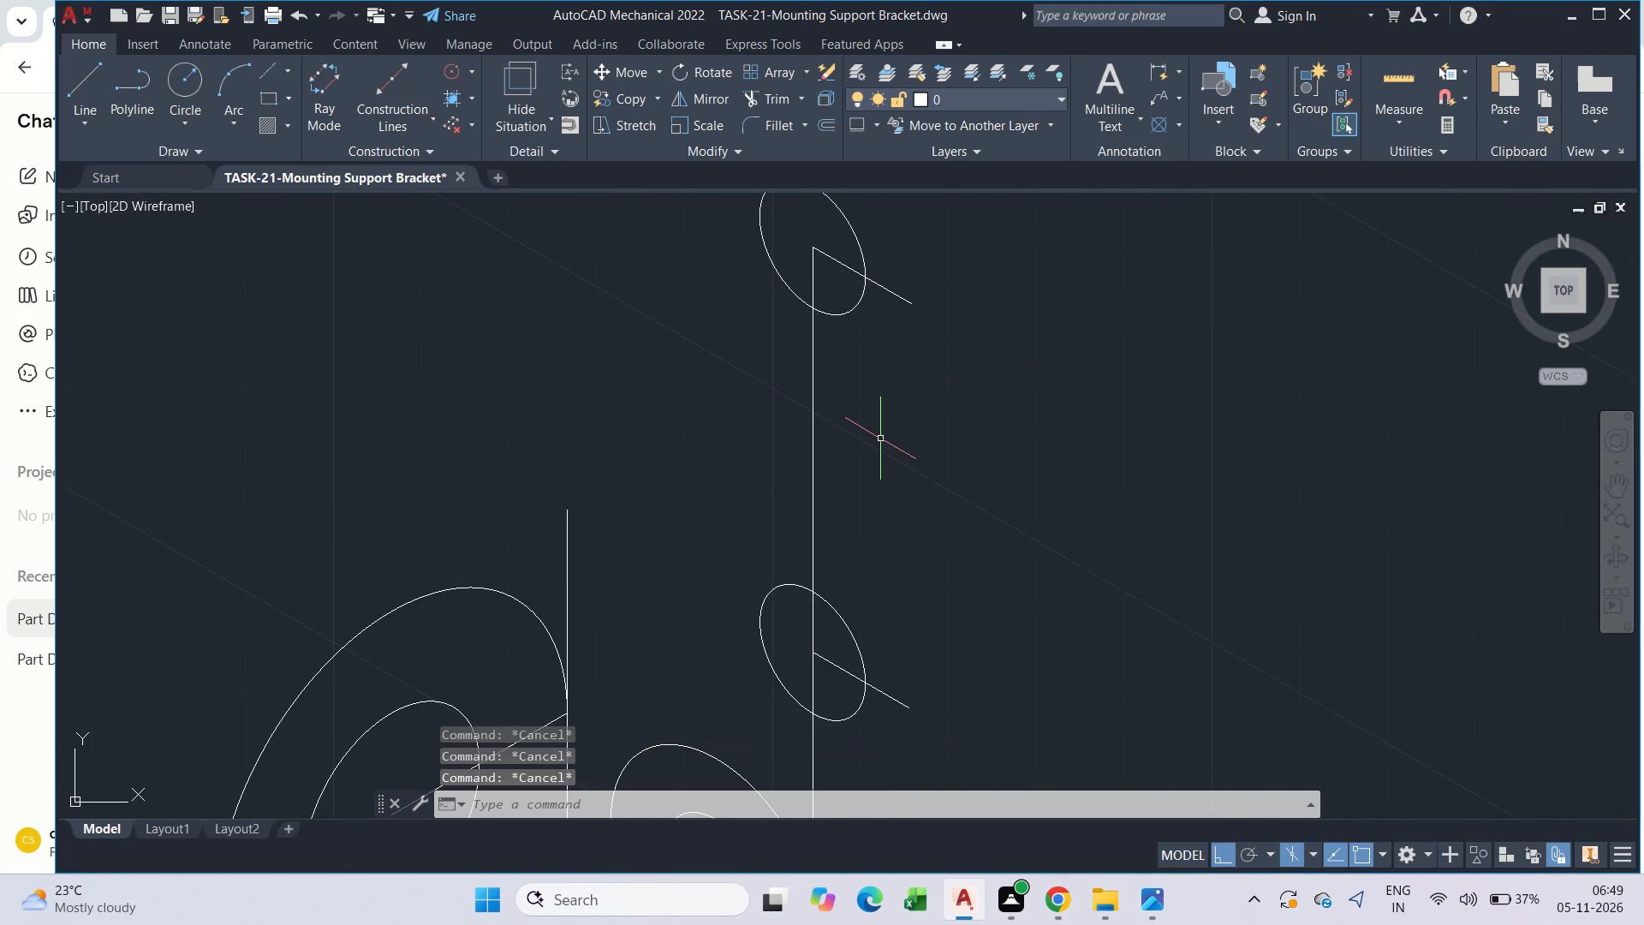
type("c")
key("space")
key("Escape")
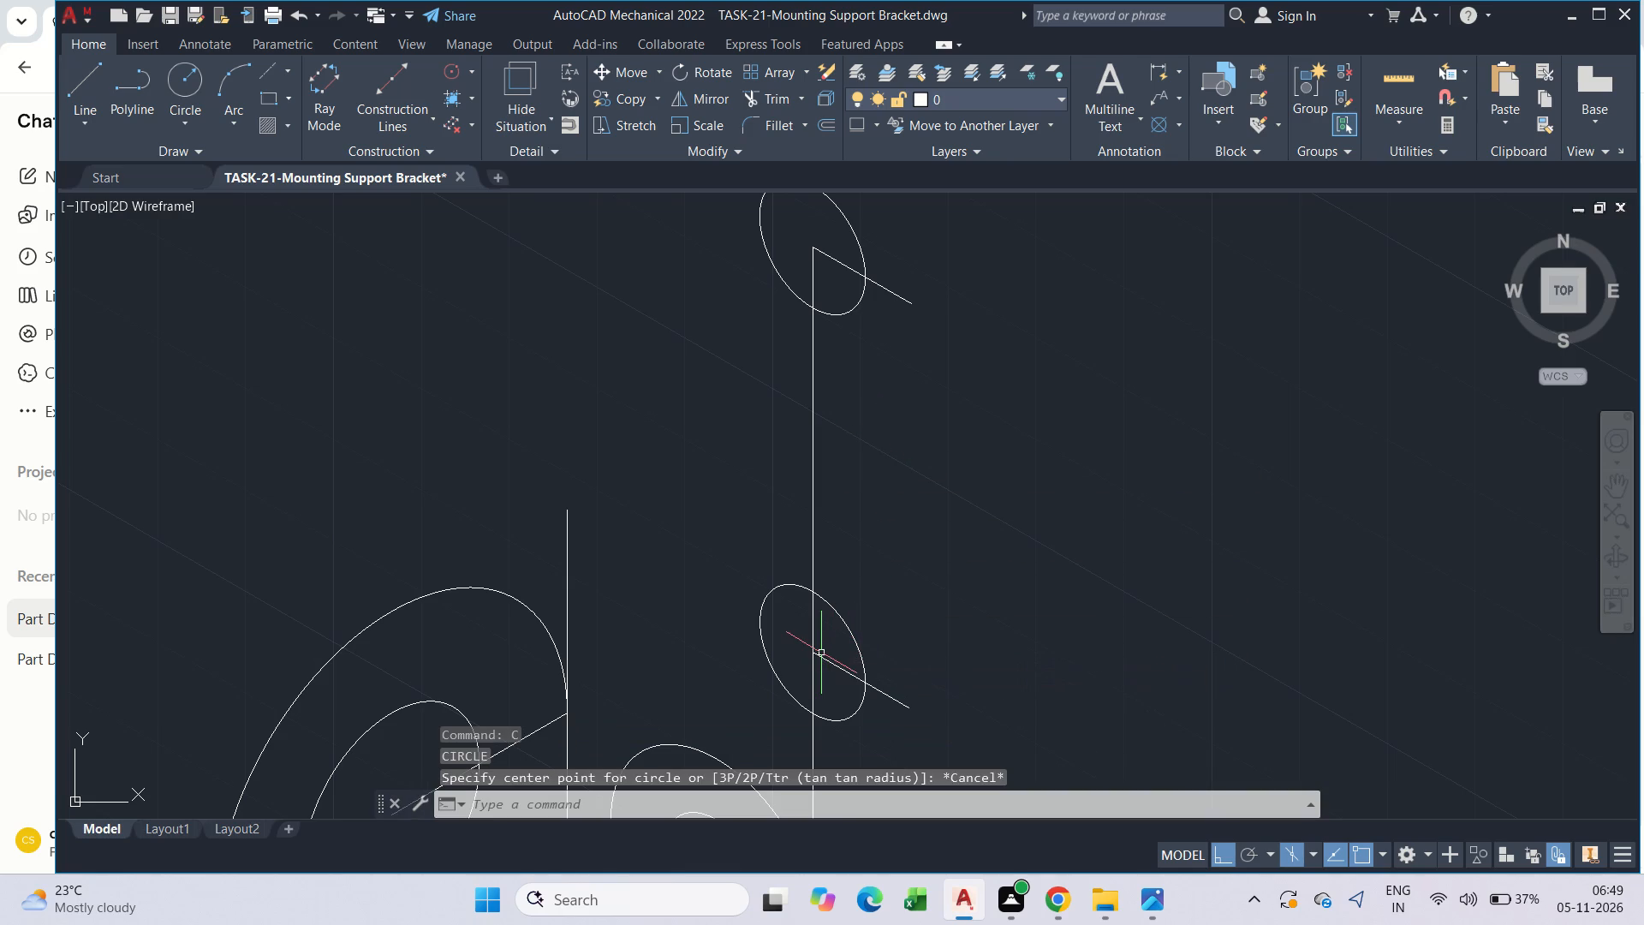
Draw a left-isoplane isocircle of diameter 24 concentric with the lower copied isocircle on the tall vertical edge.
type("elli")
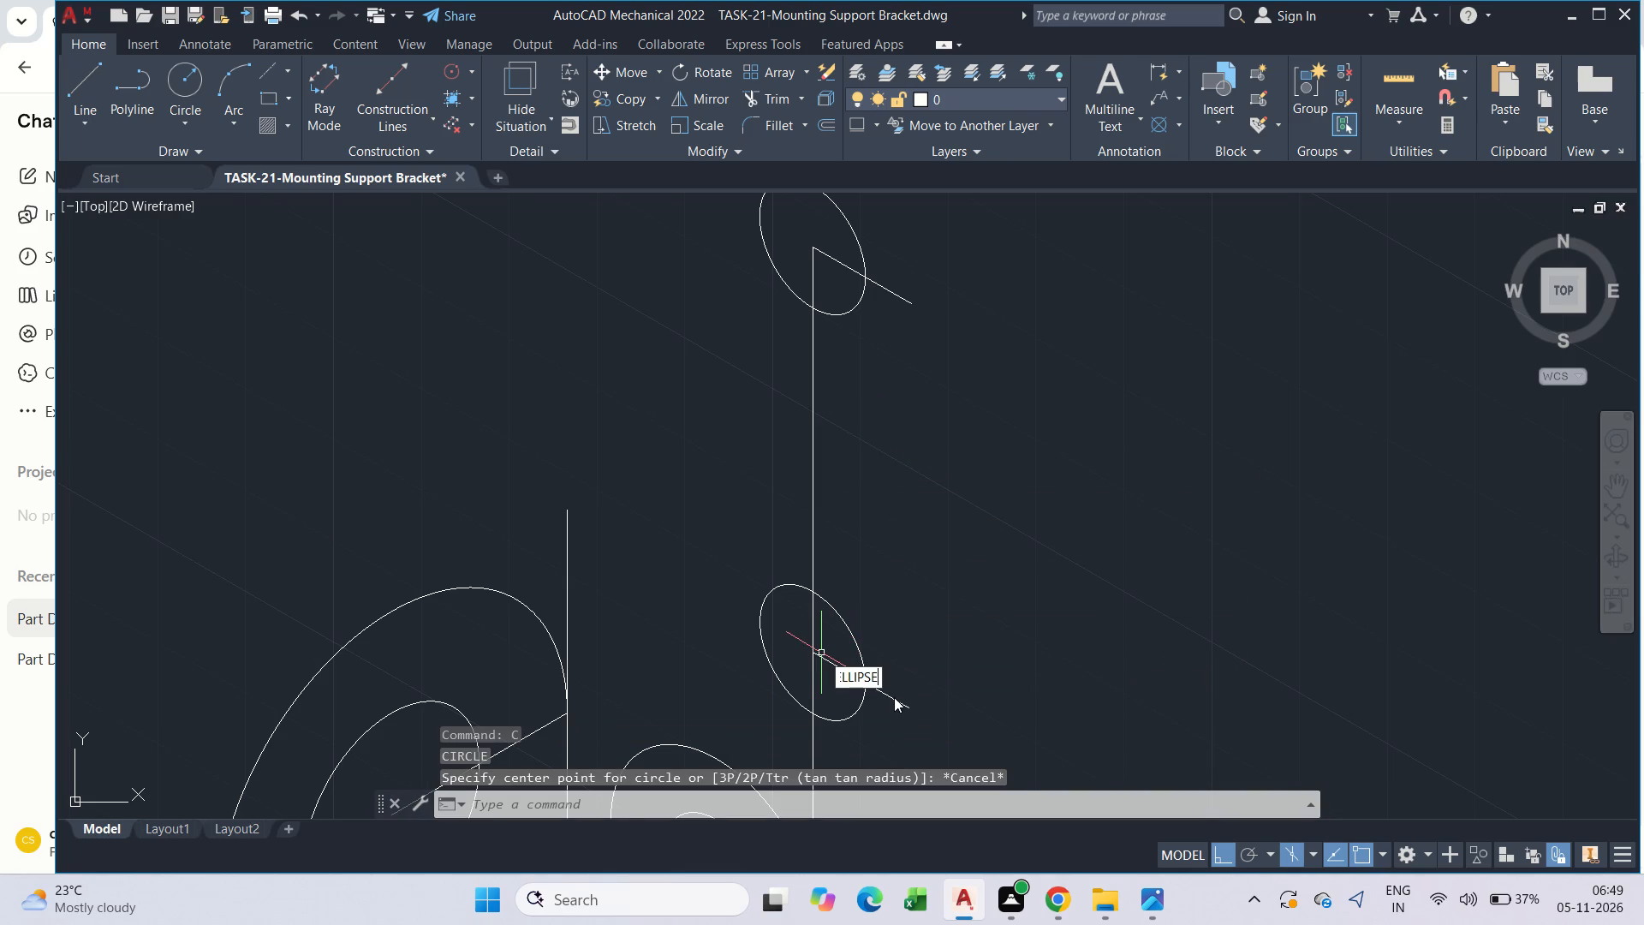
left_click(898, 704)
type("i")
key("space")
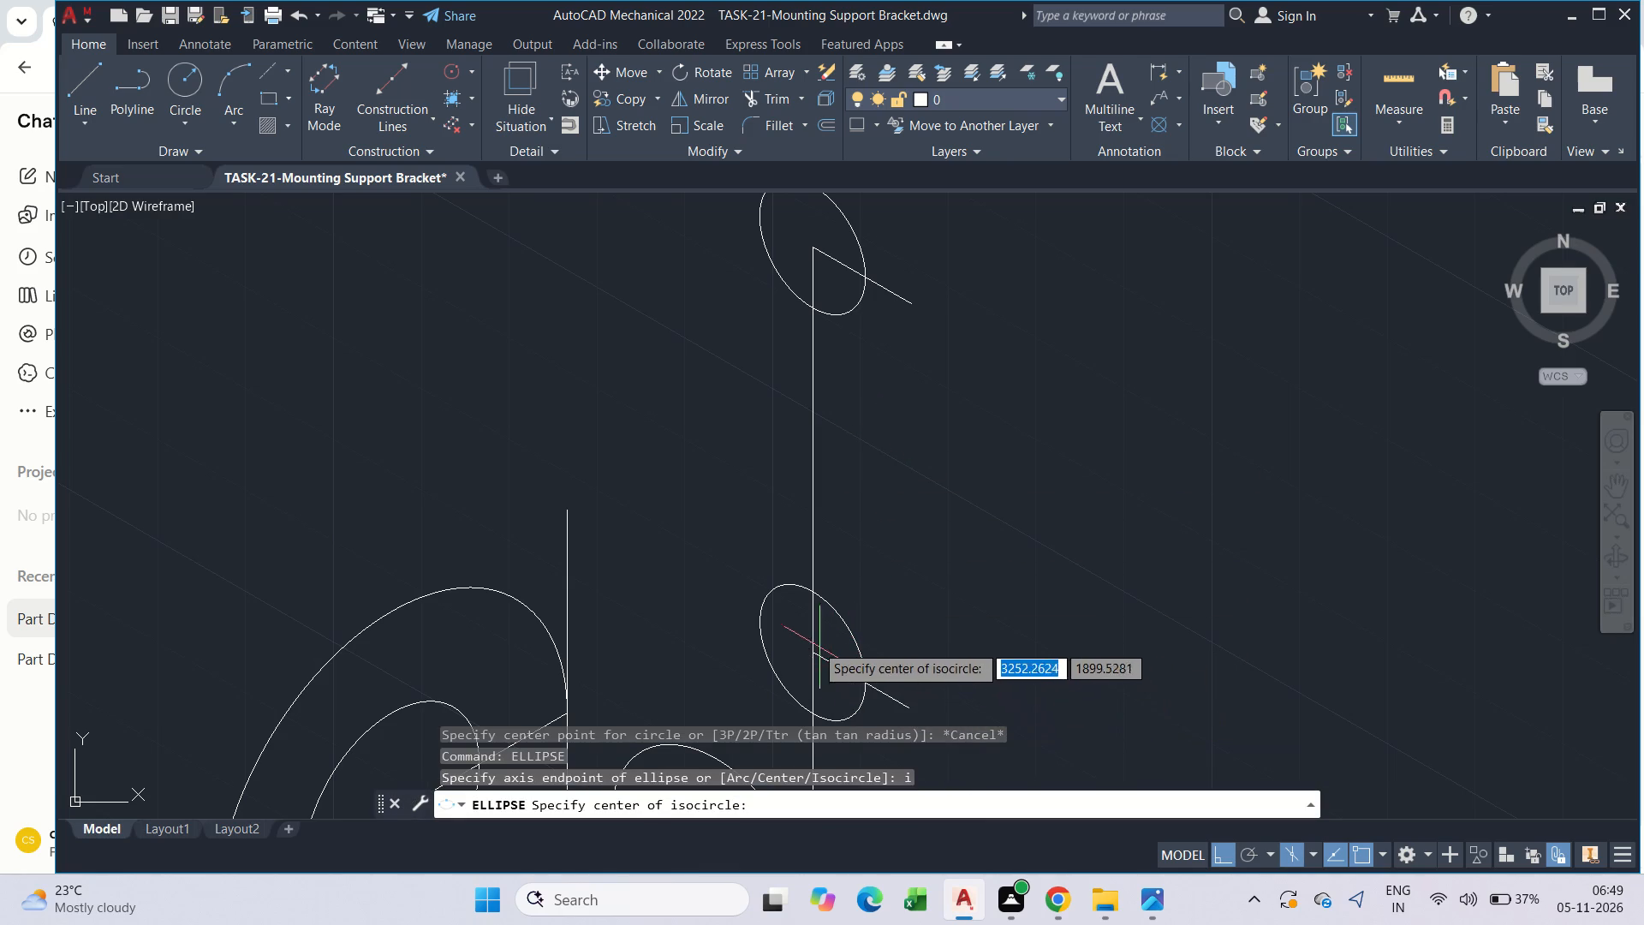
left_click(812, 652)
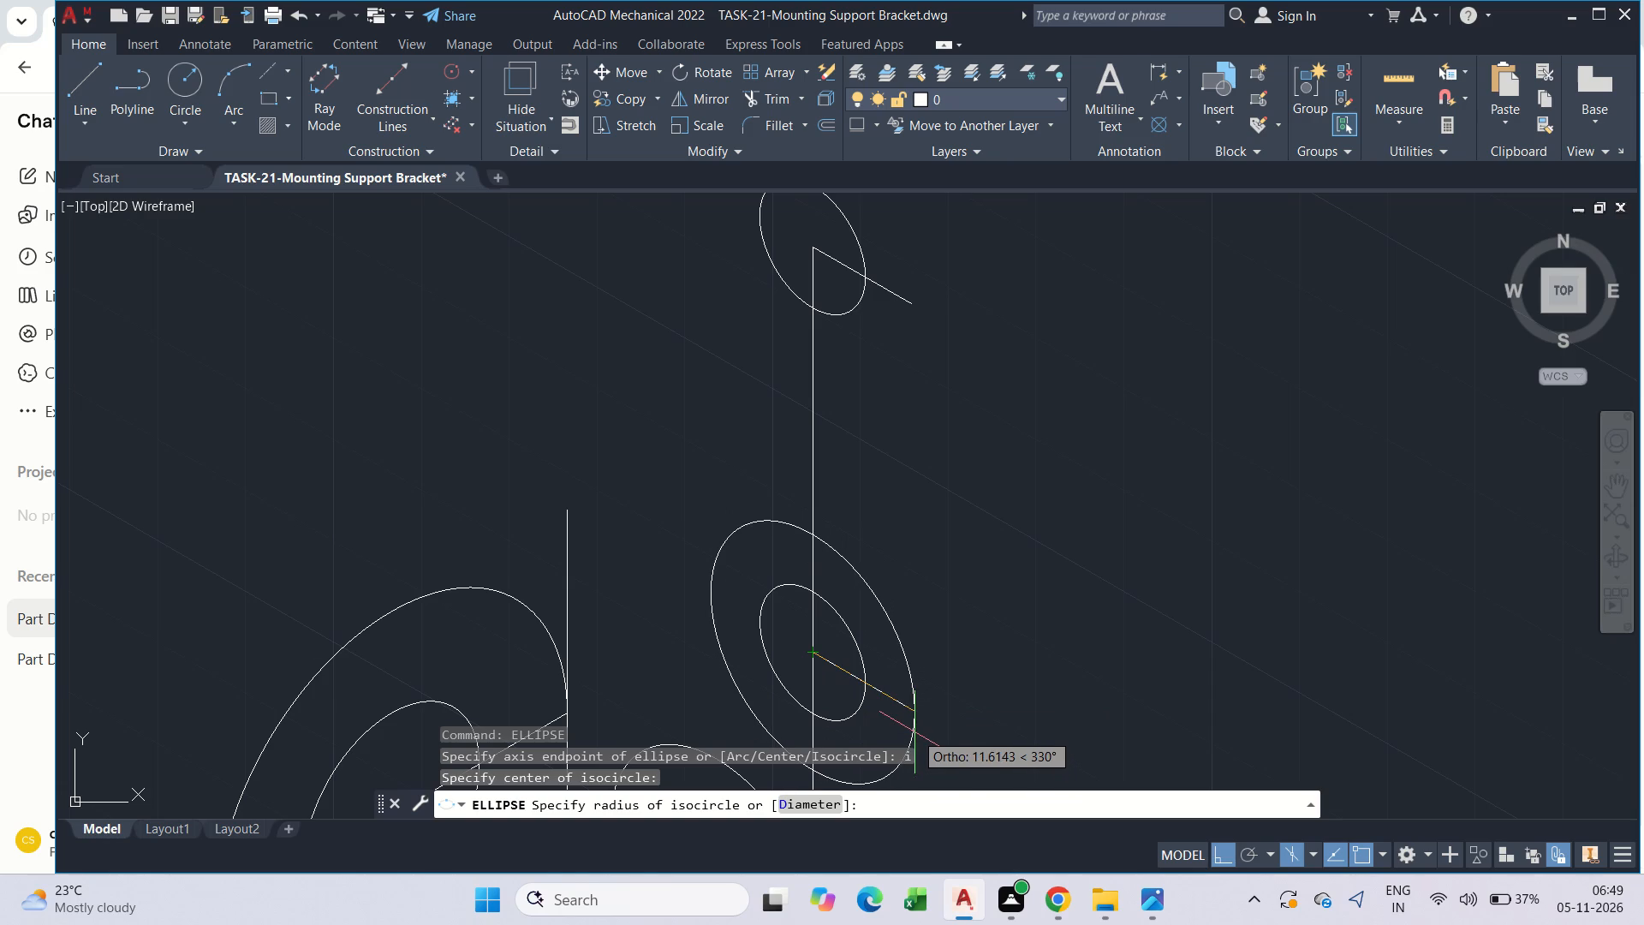
type("d")
key("space")
type("24")
key("Return")
key("Escape")
Copy the diameter-24 isocircle from its centre to the centre of the small isocircle at the vertical edge's top end.
left_click_drag(912, 667, 888, 652)
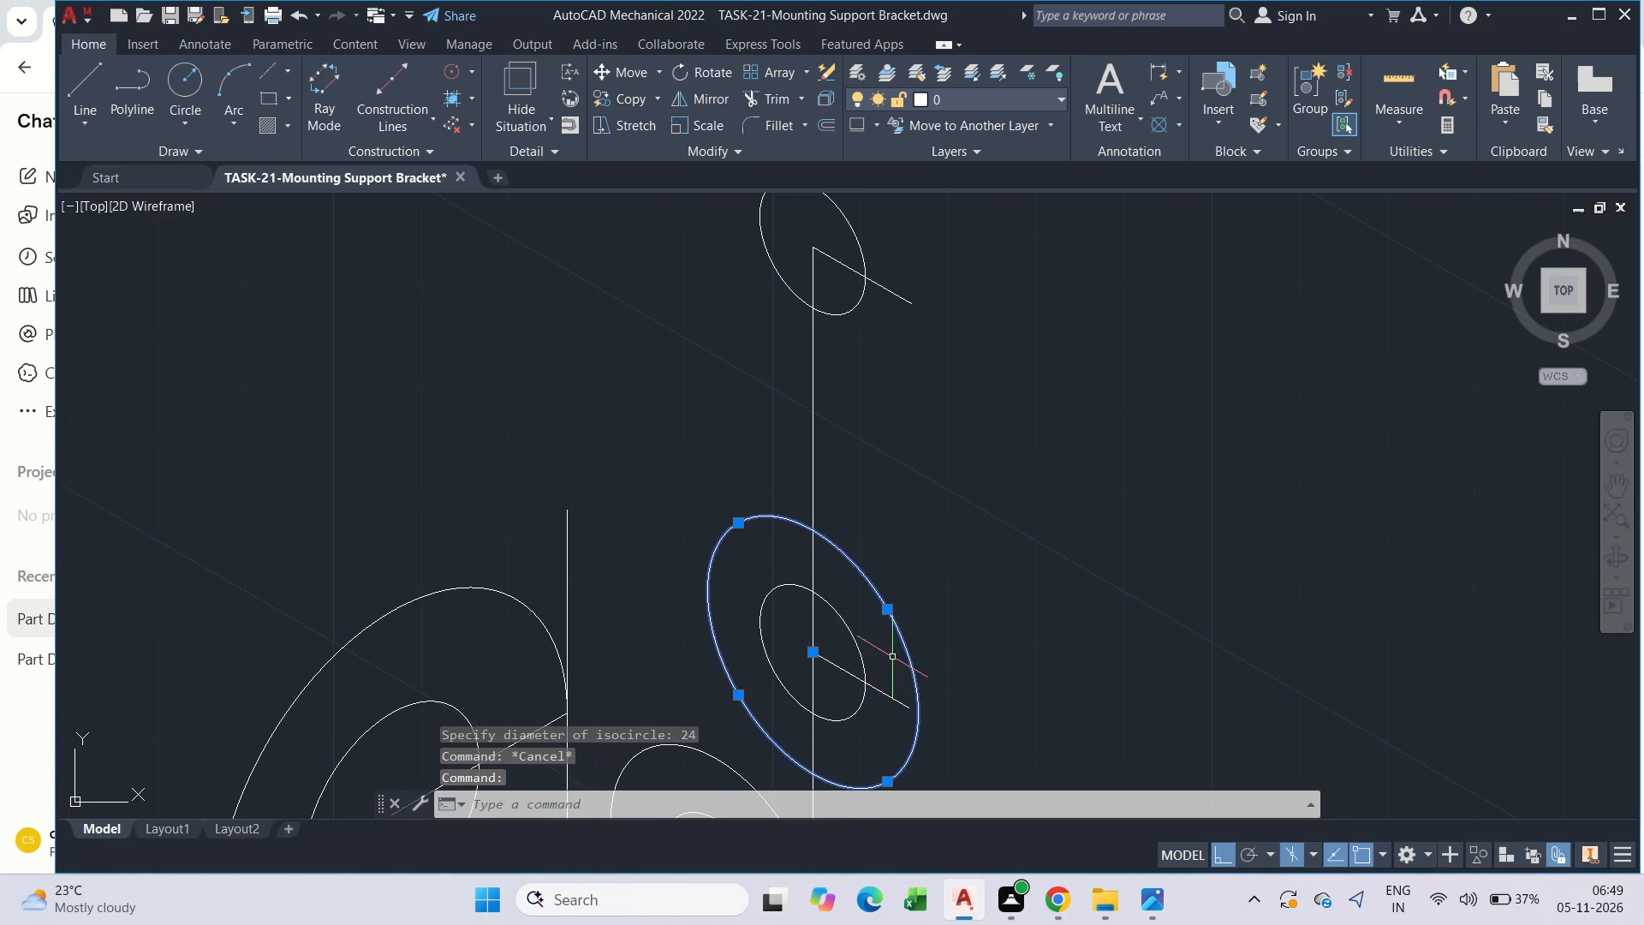
left_click(868, 633)
key("Escape")
key("c")
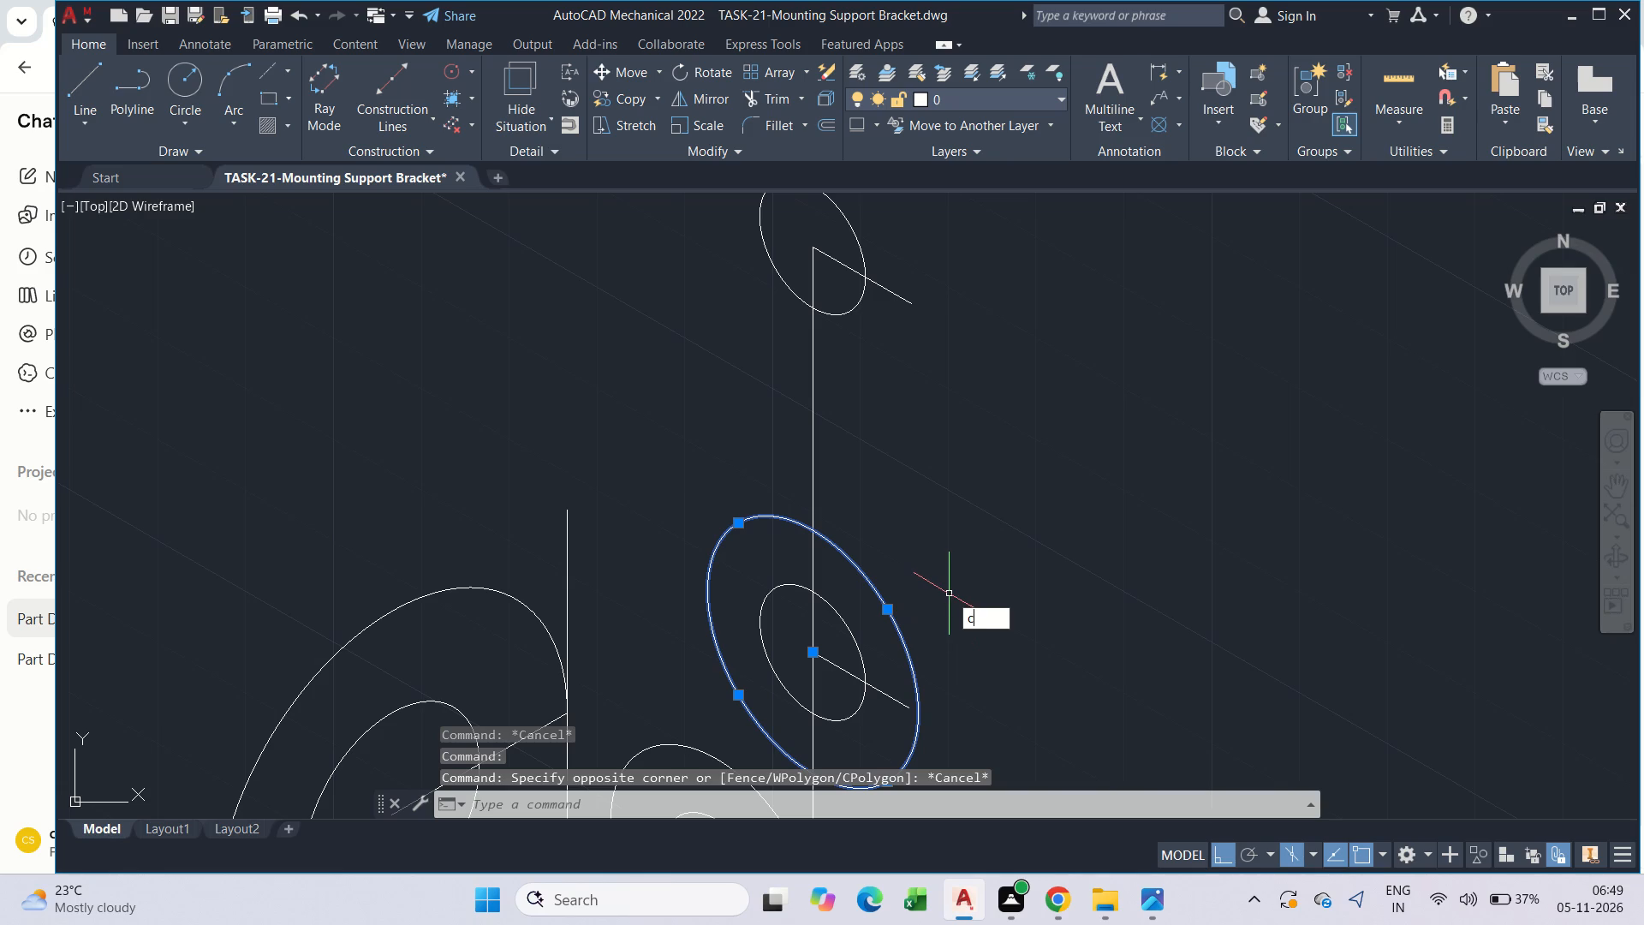
left_click(1063, 669)
left_click(807, 653)
scroll(807, 653, "down", 1)
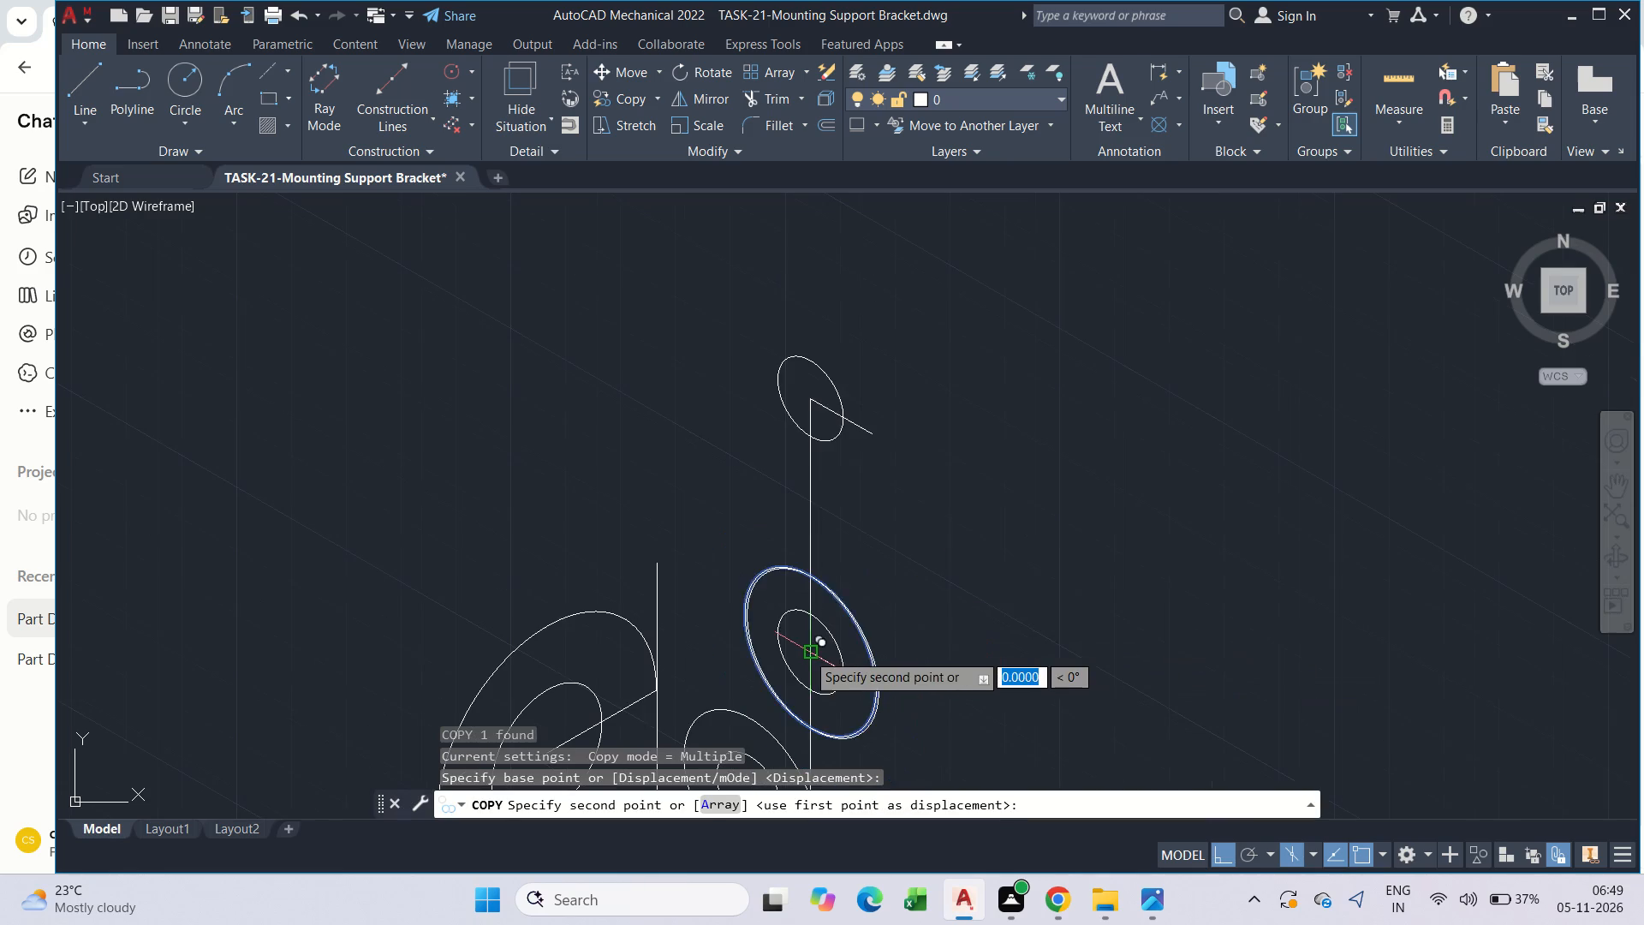
left_click(813, 403)
key("Escape")
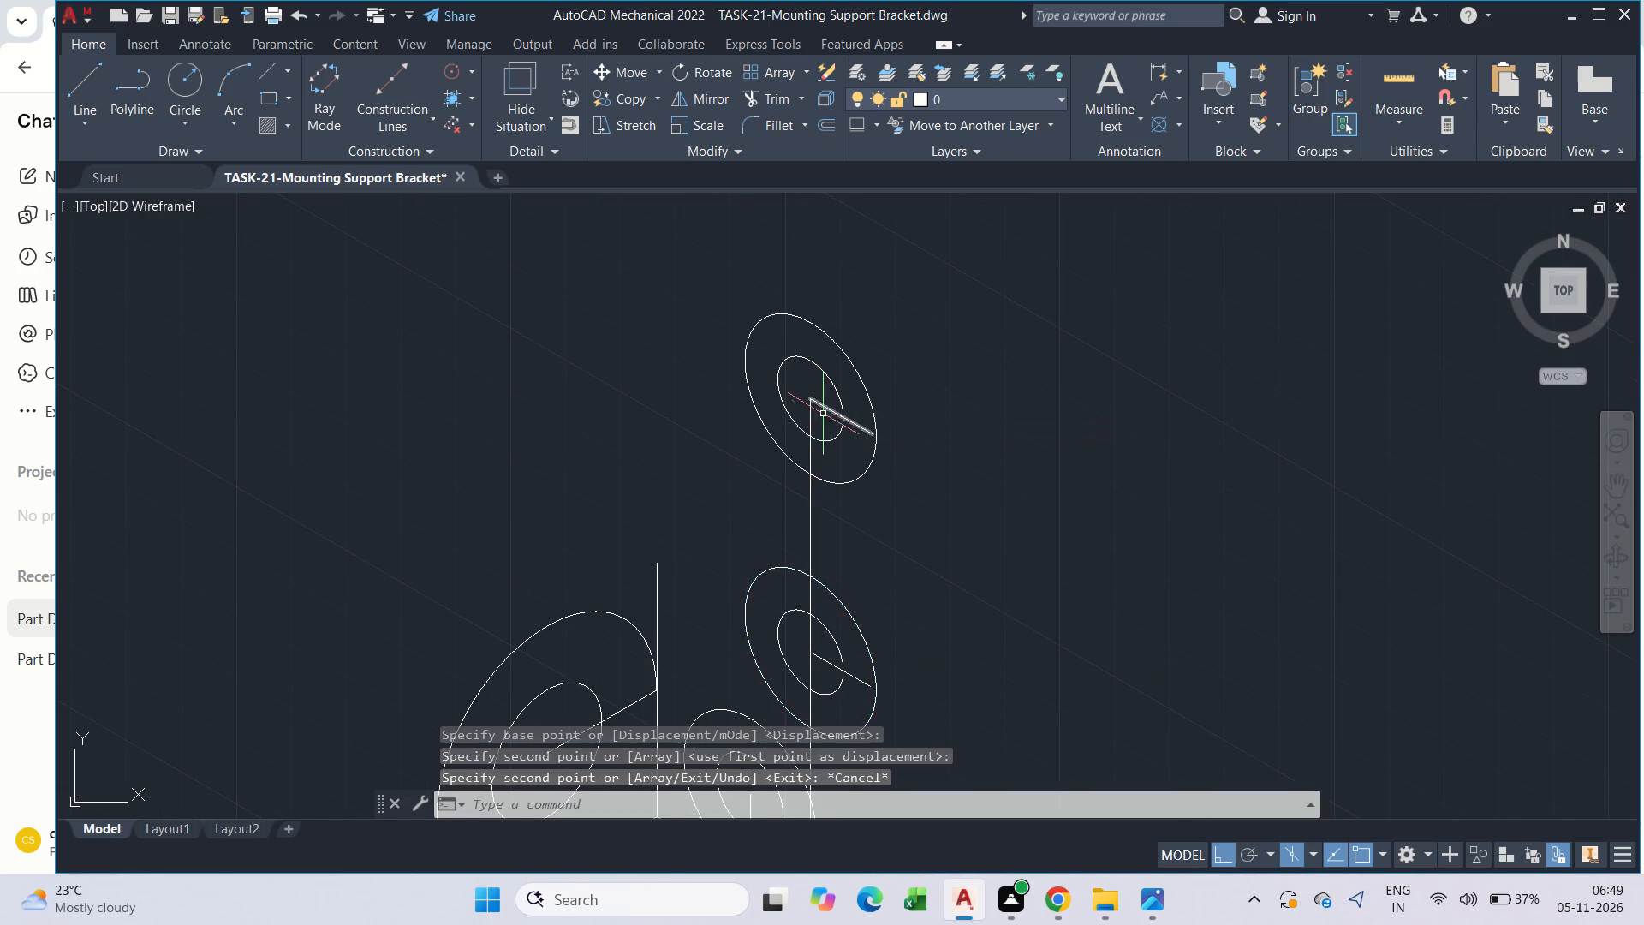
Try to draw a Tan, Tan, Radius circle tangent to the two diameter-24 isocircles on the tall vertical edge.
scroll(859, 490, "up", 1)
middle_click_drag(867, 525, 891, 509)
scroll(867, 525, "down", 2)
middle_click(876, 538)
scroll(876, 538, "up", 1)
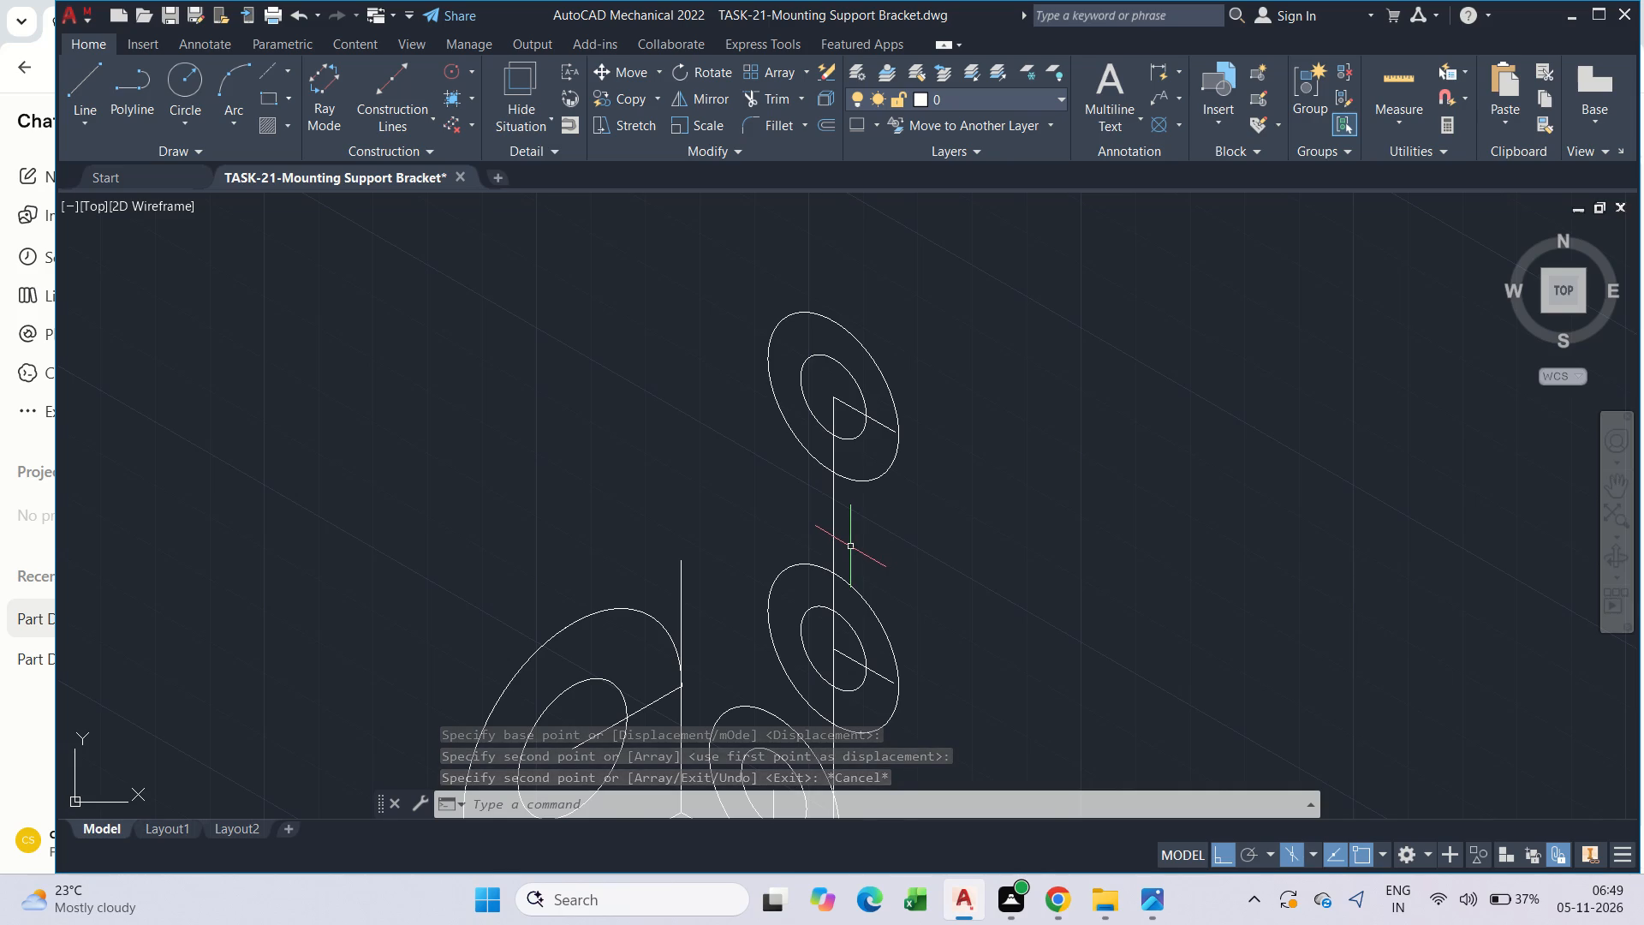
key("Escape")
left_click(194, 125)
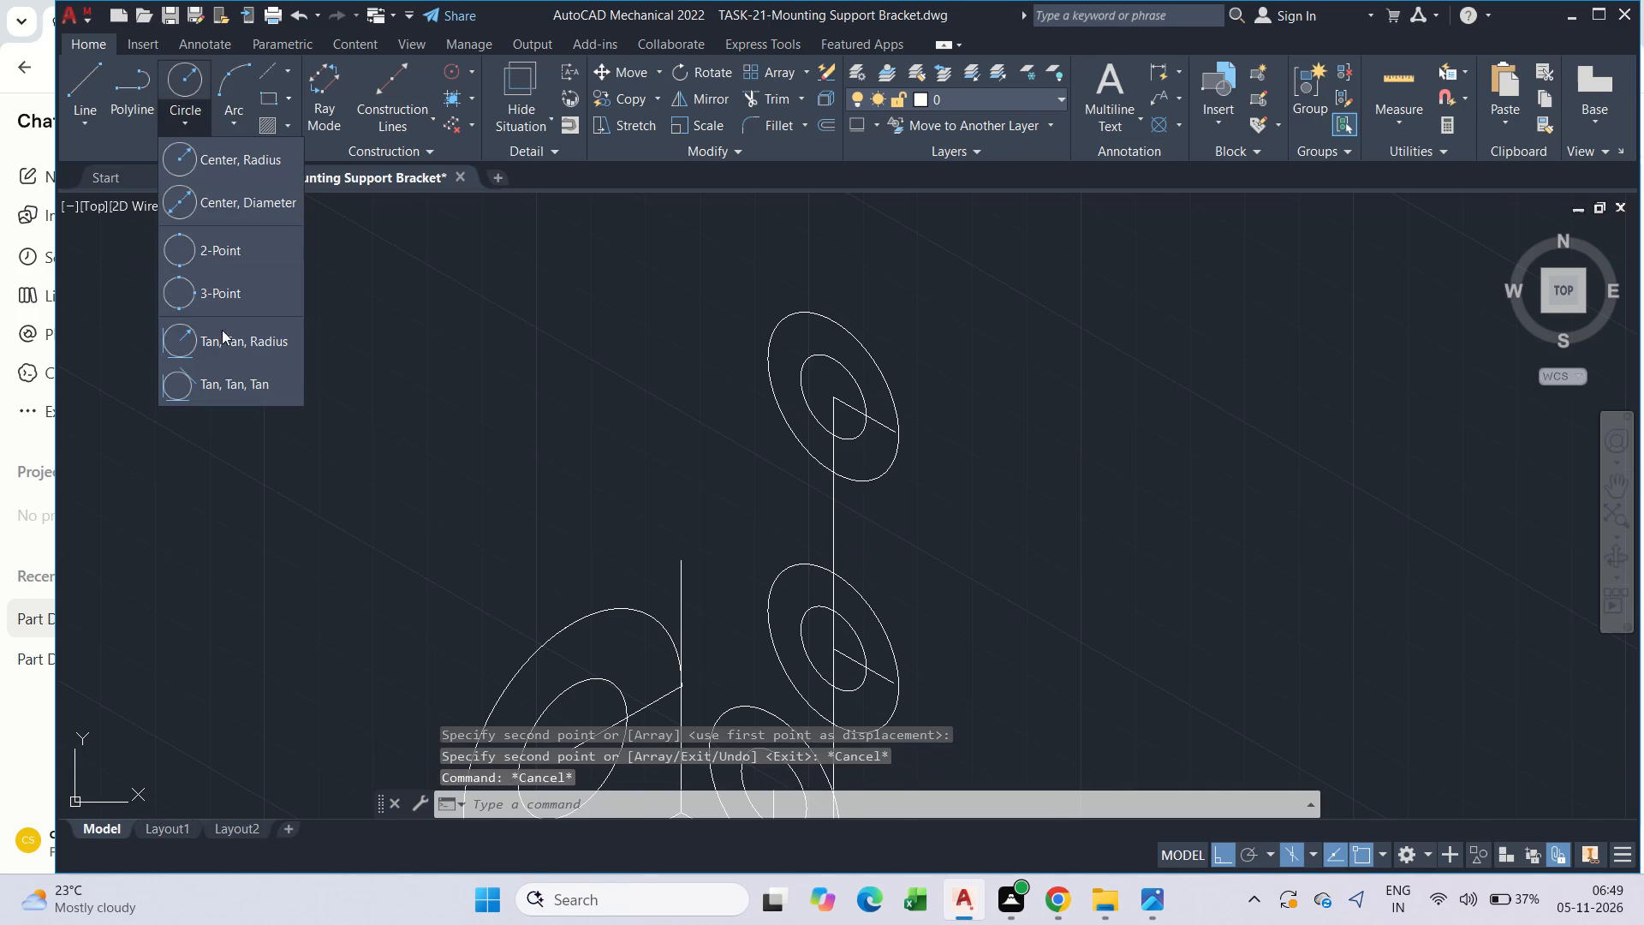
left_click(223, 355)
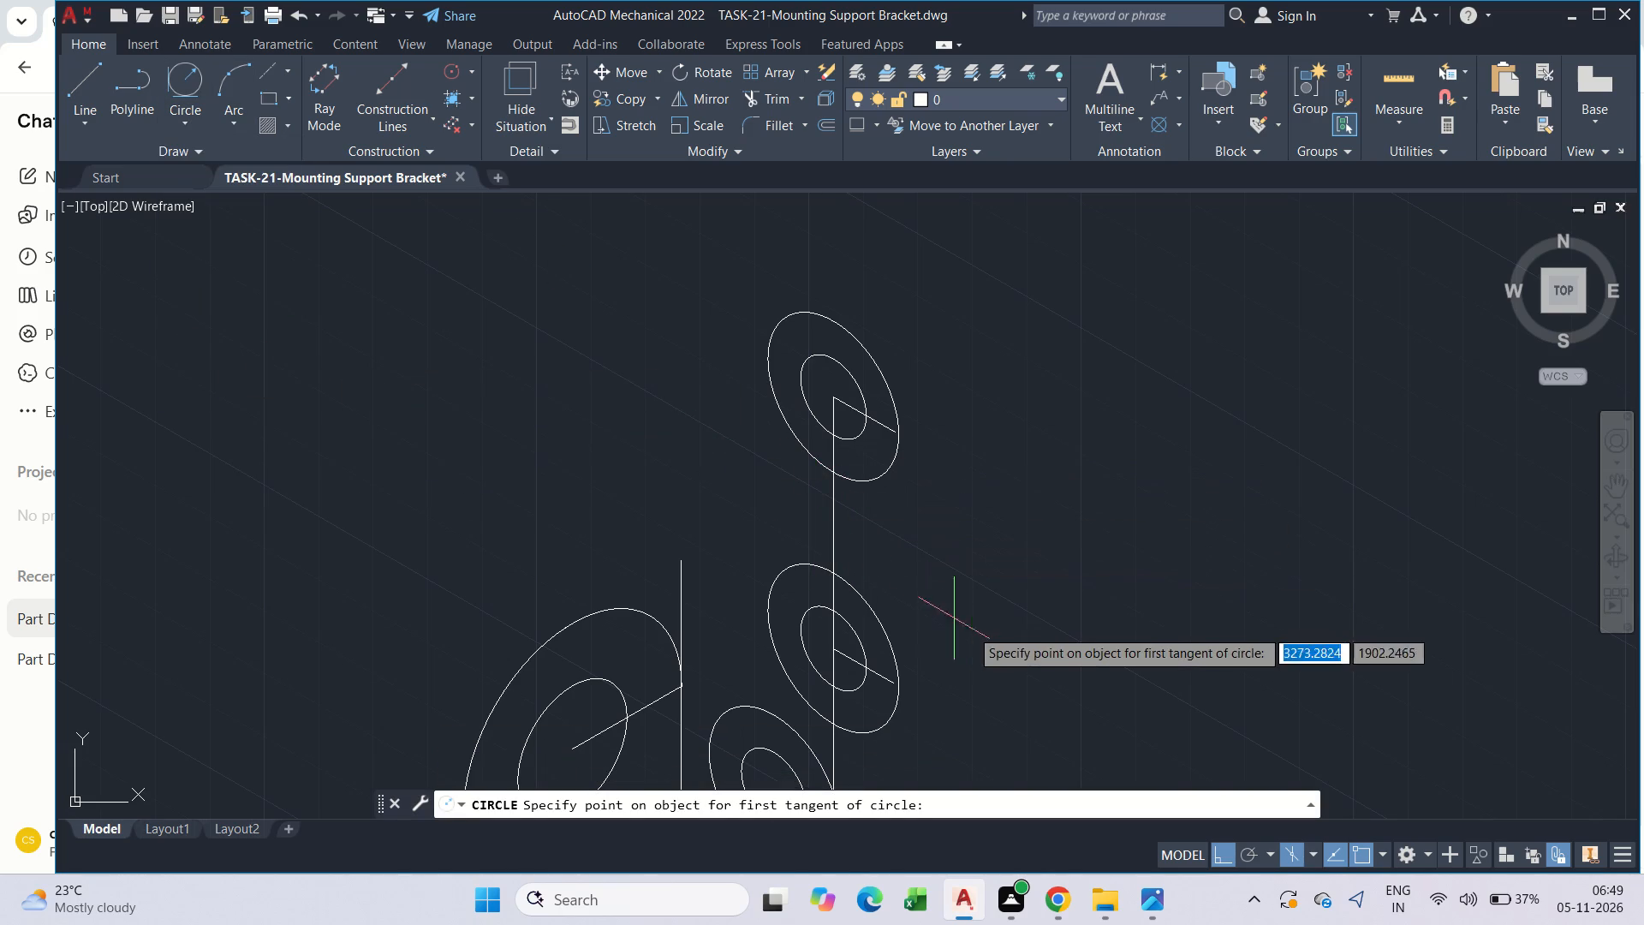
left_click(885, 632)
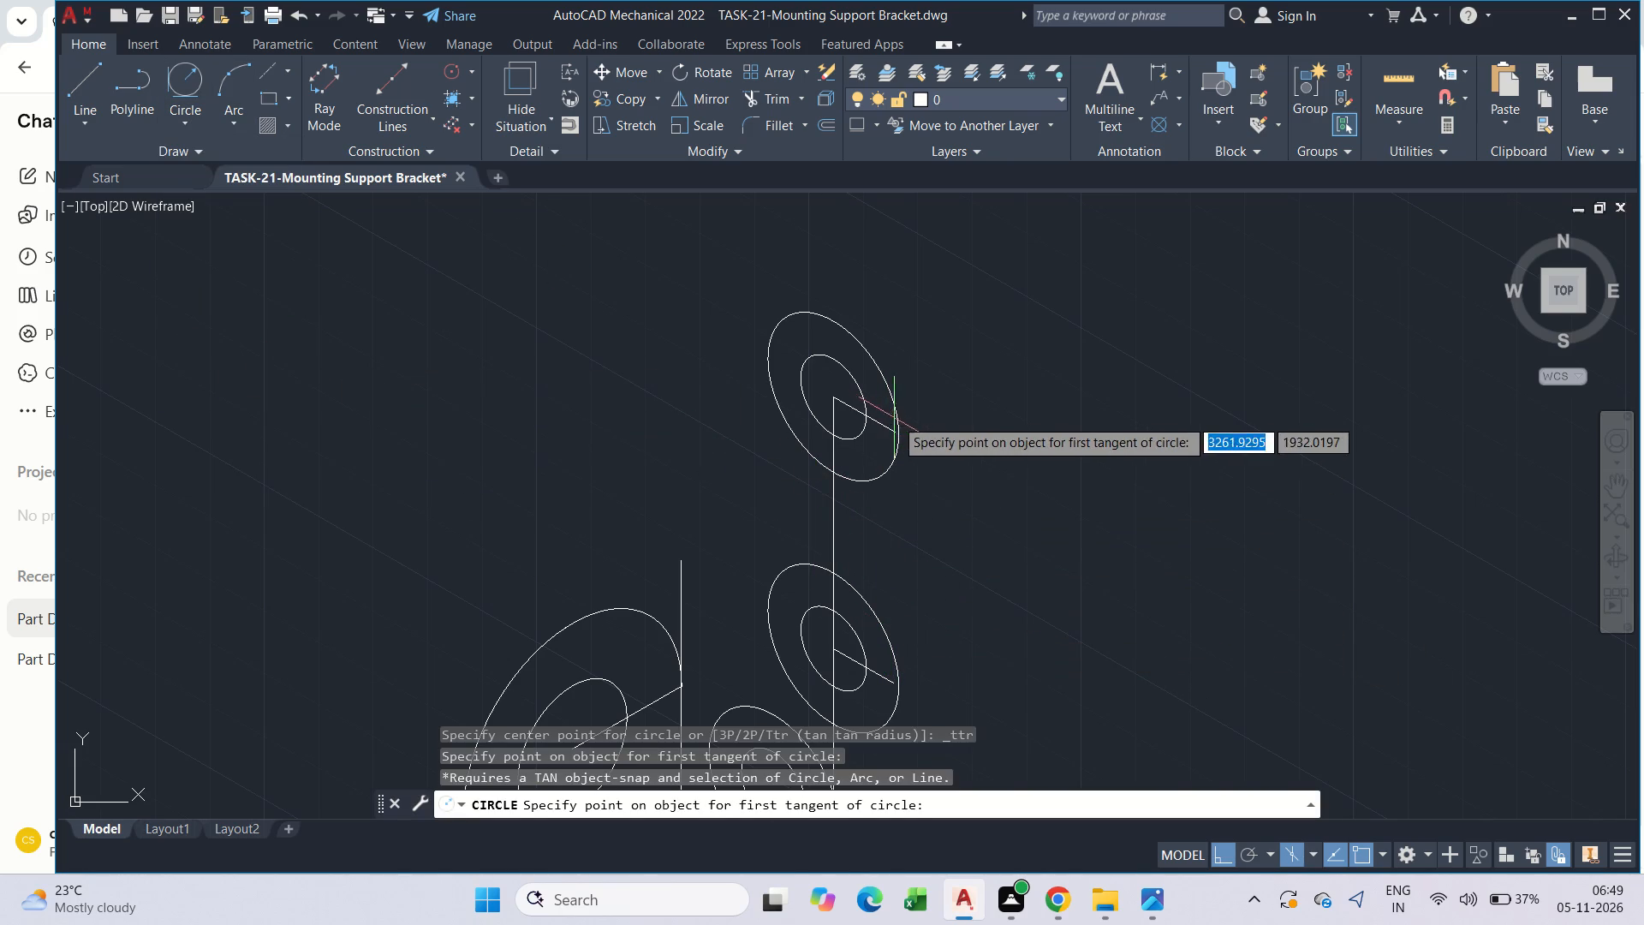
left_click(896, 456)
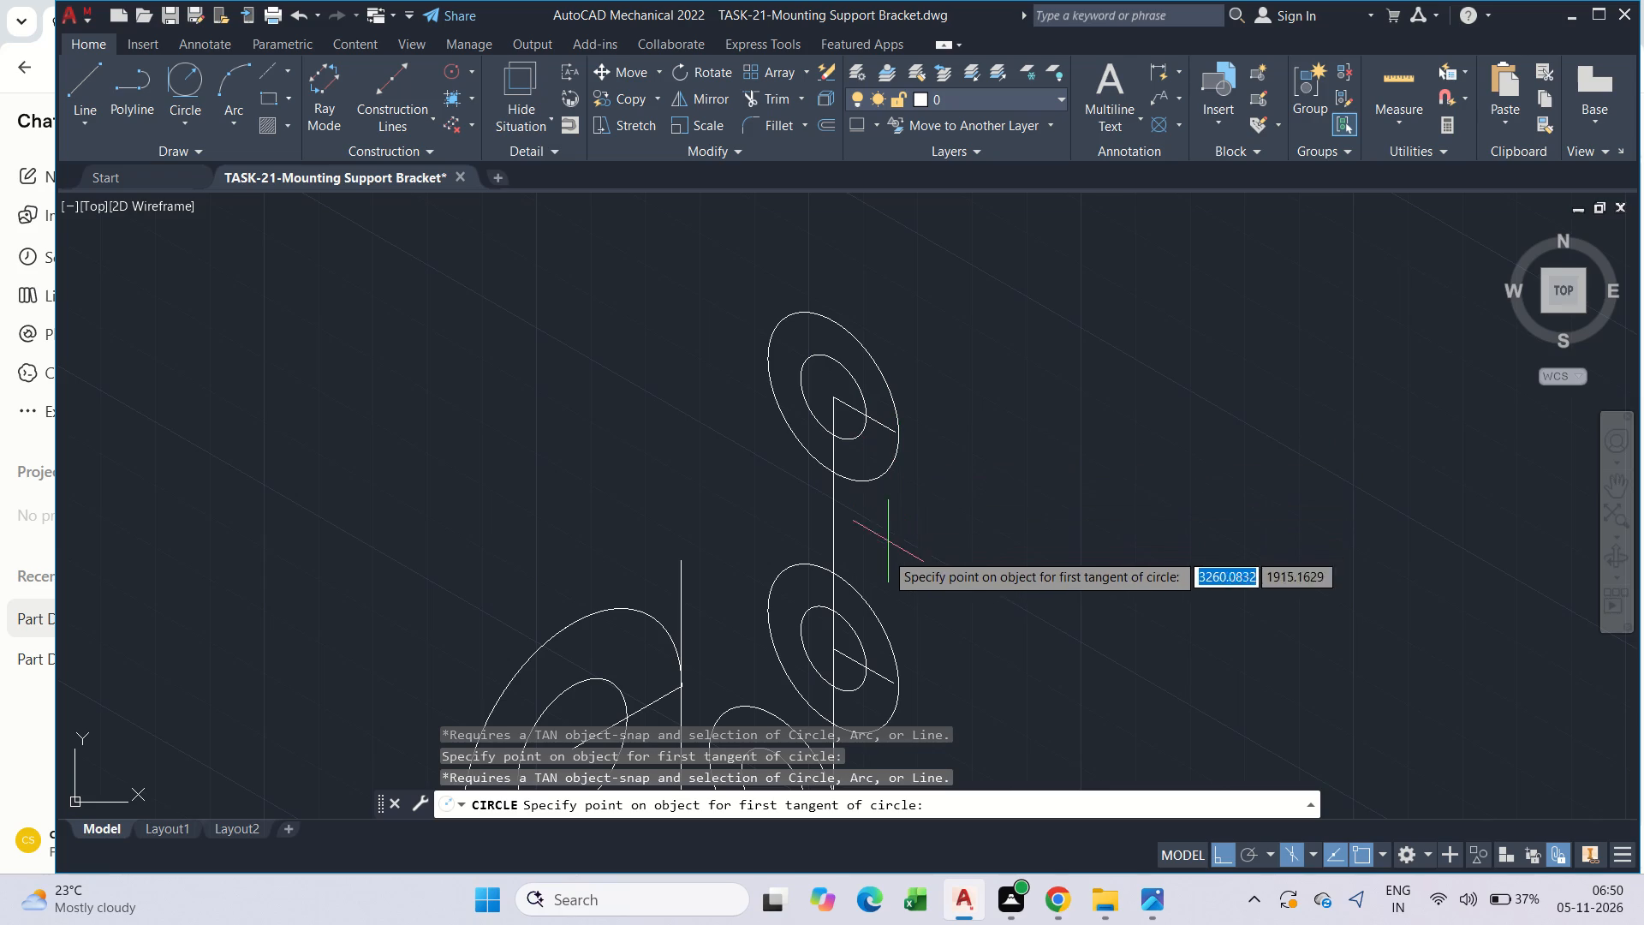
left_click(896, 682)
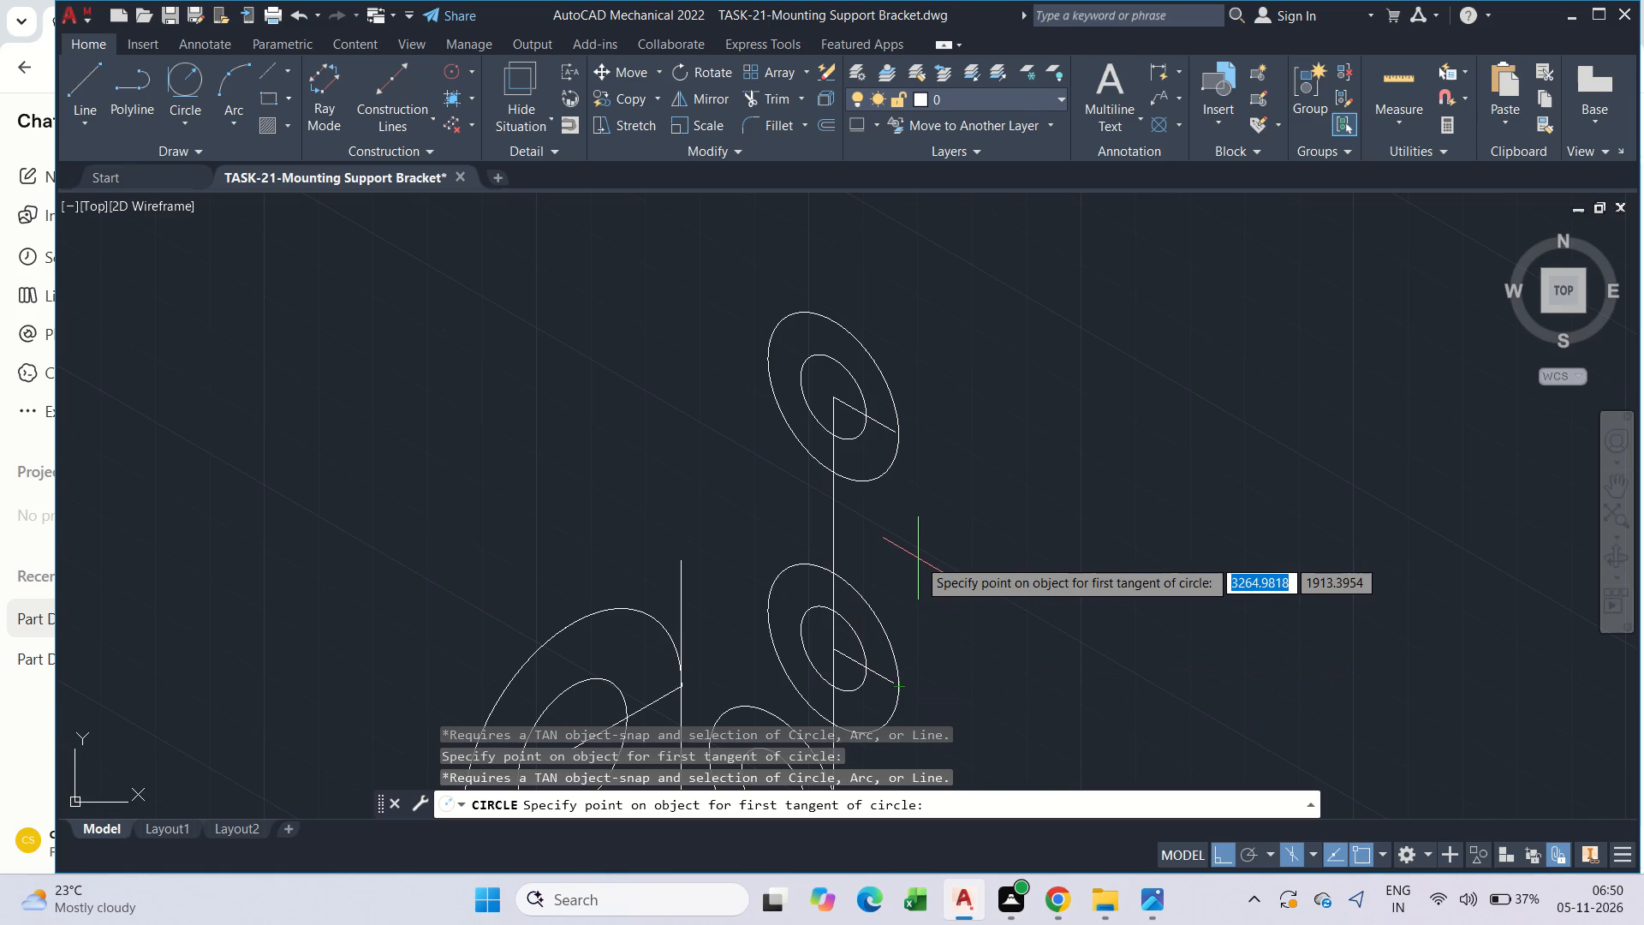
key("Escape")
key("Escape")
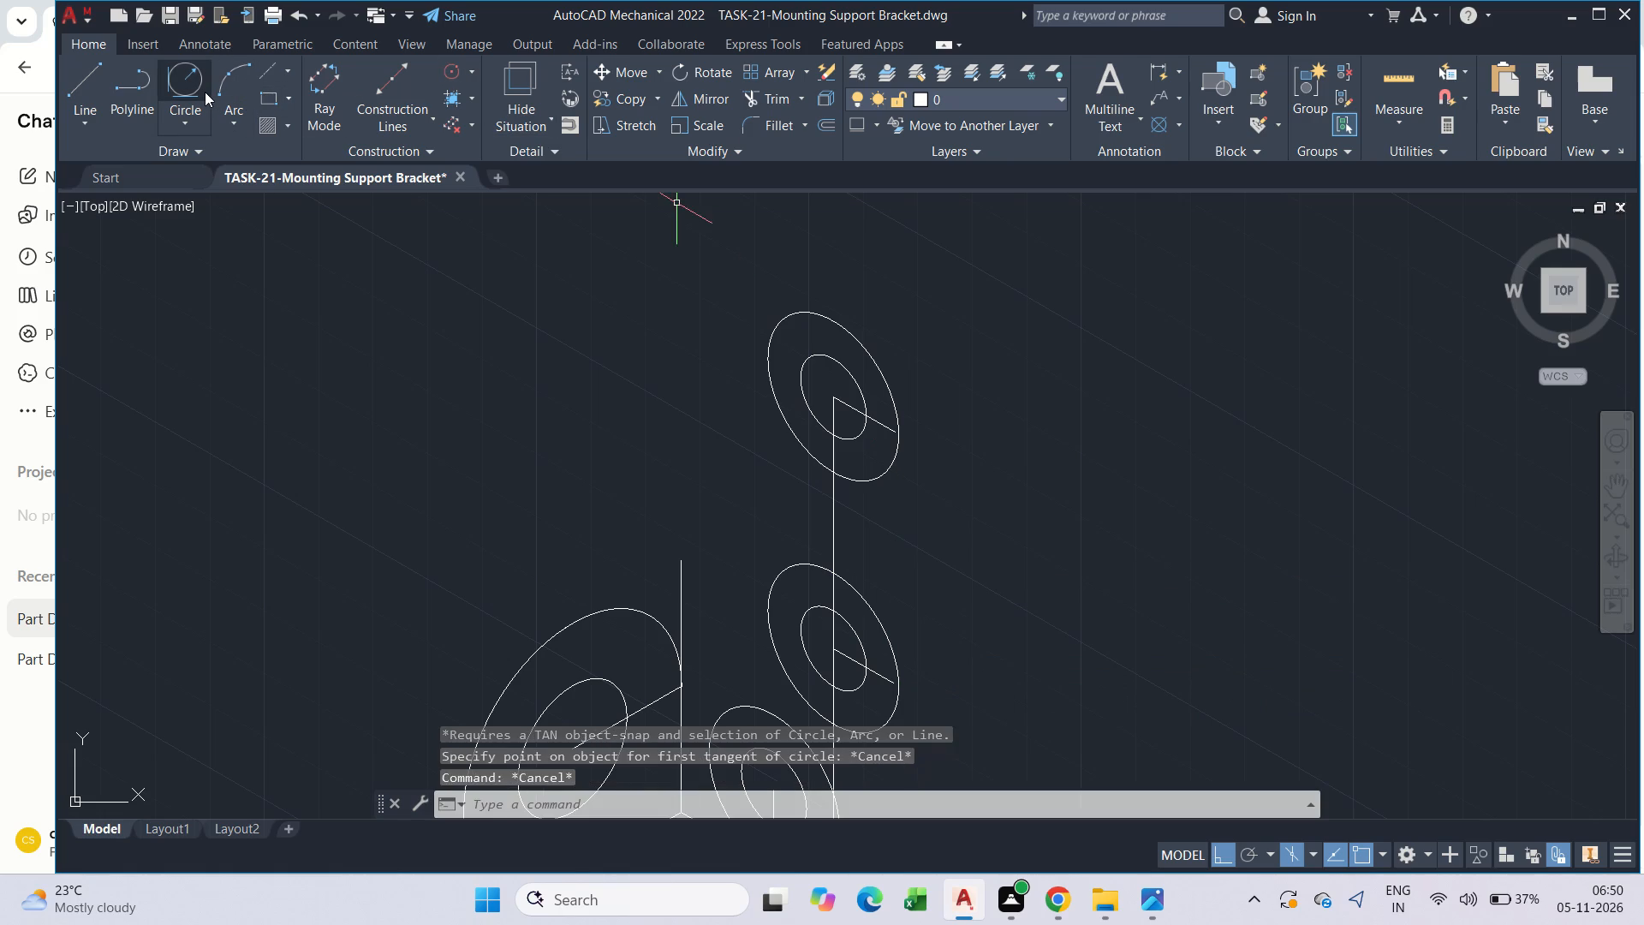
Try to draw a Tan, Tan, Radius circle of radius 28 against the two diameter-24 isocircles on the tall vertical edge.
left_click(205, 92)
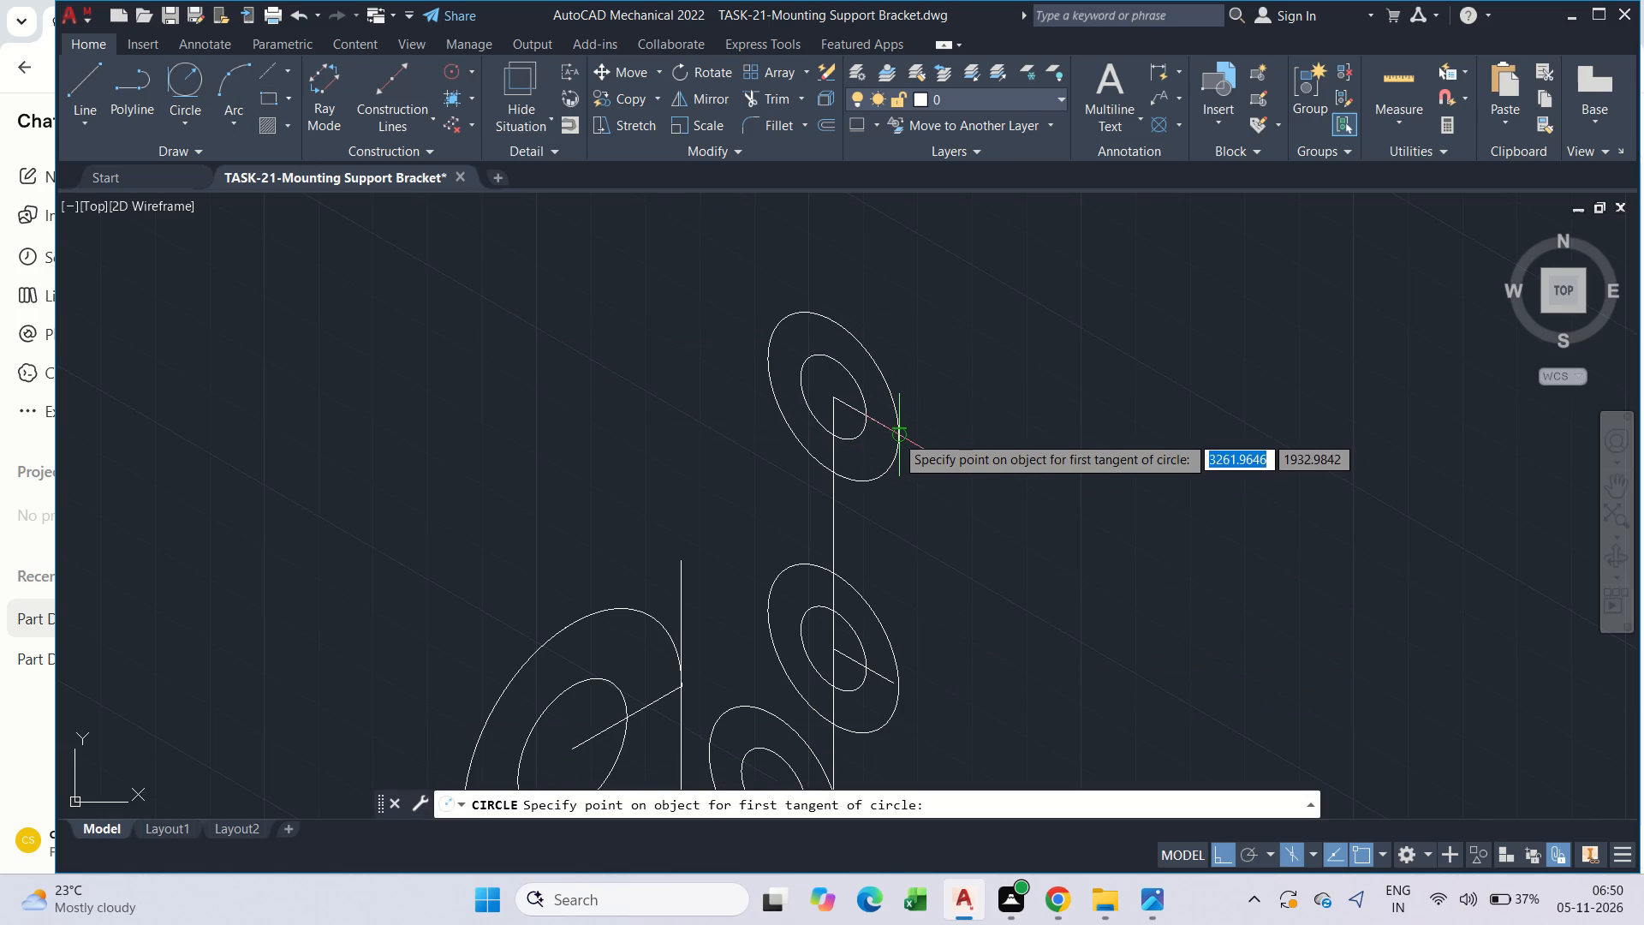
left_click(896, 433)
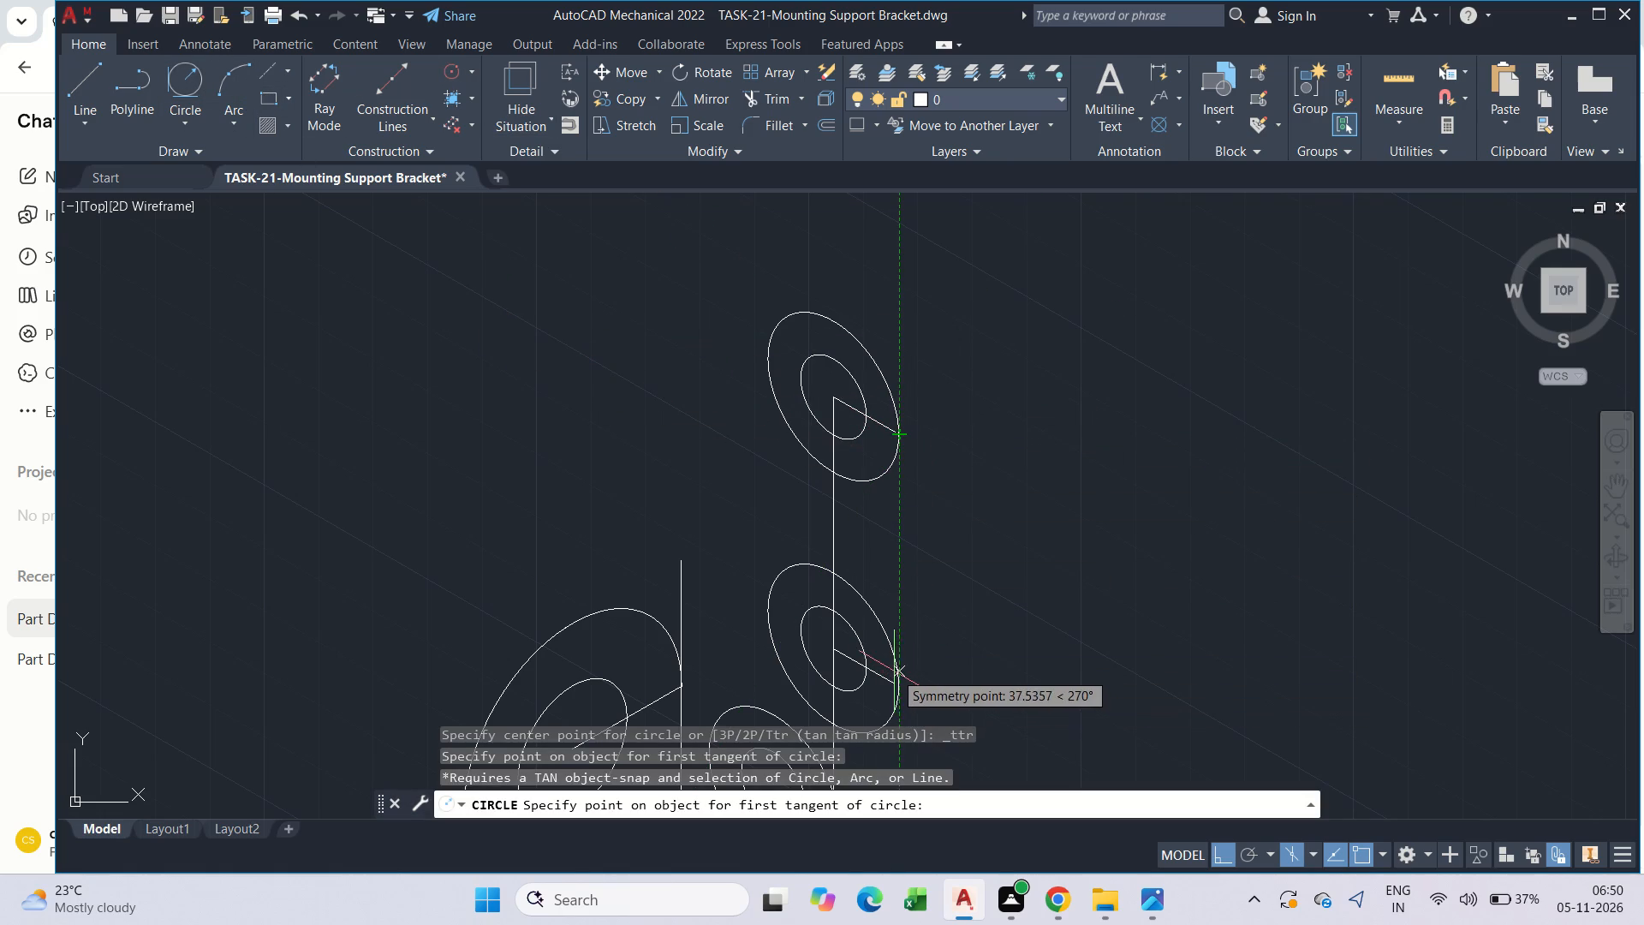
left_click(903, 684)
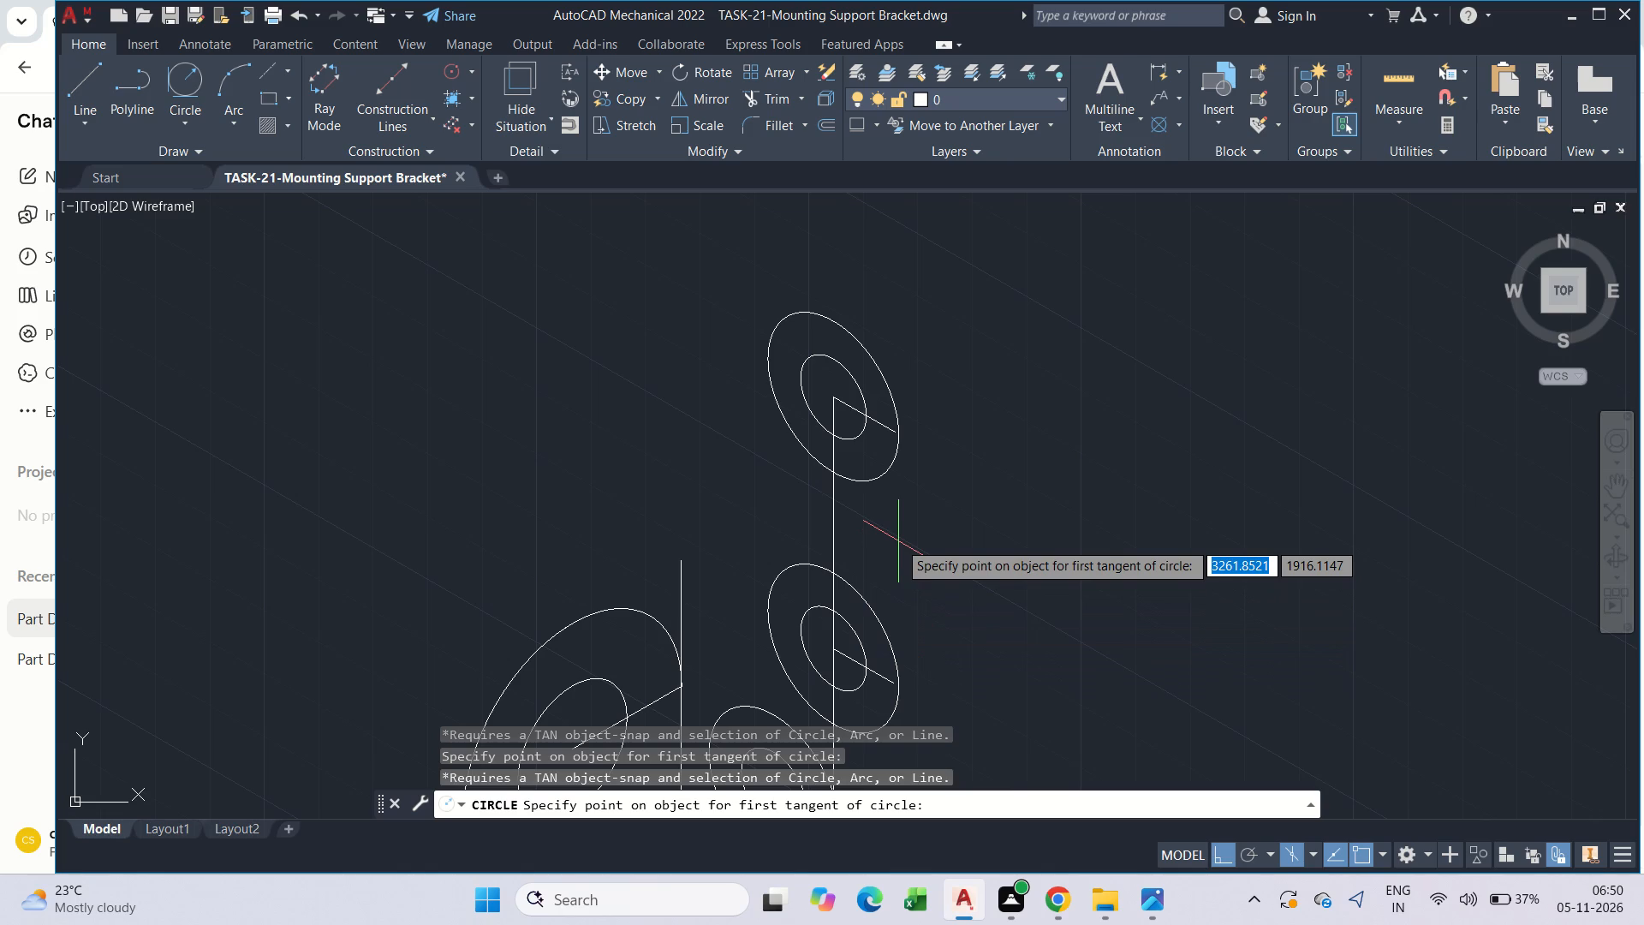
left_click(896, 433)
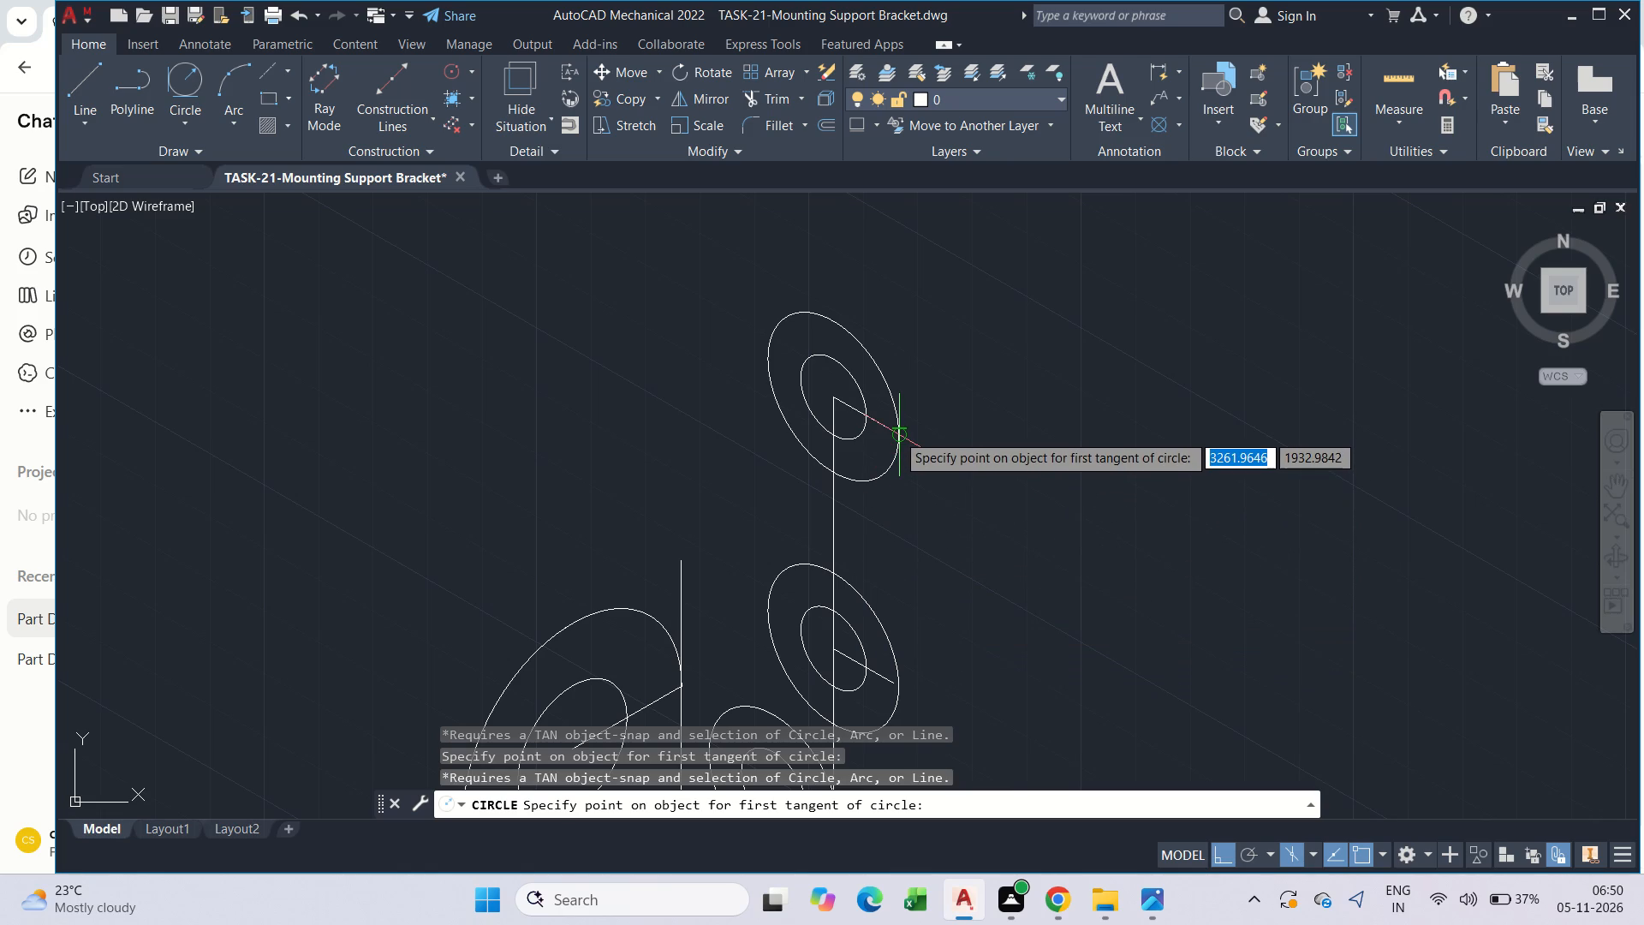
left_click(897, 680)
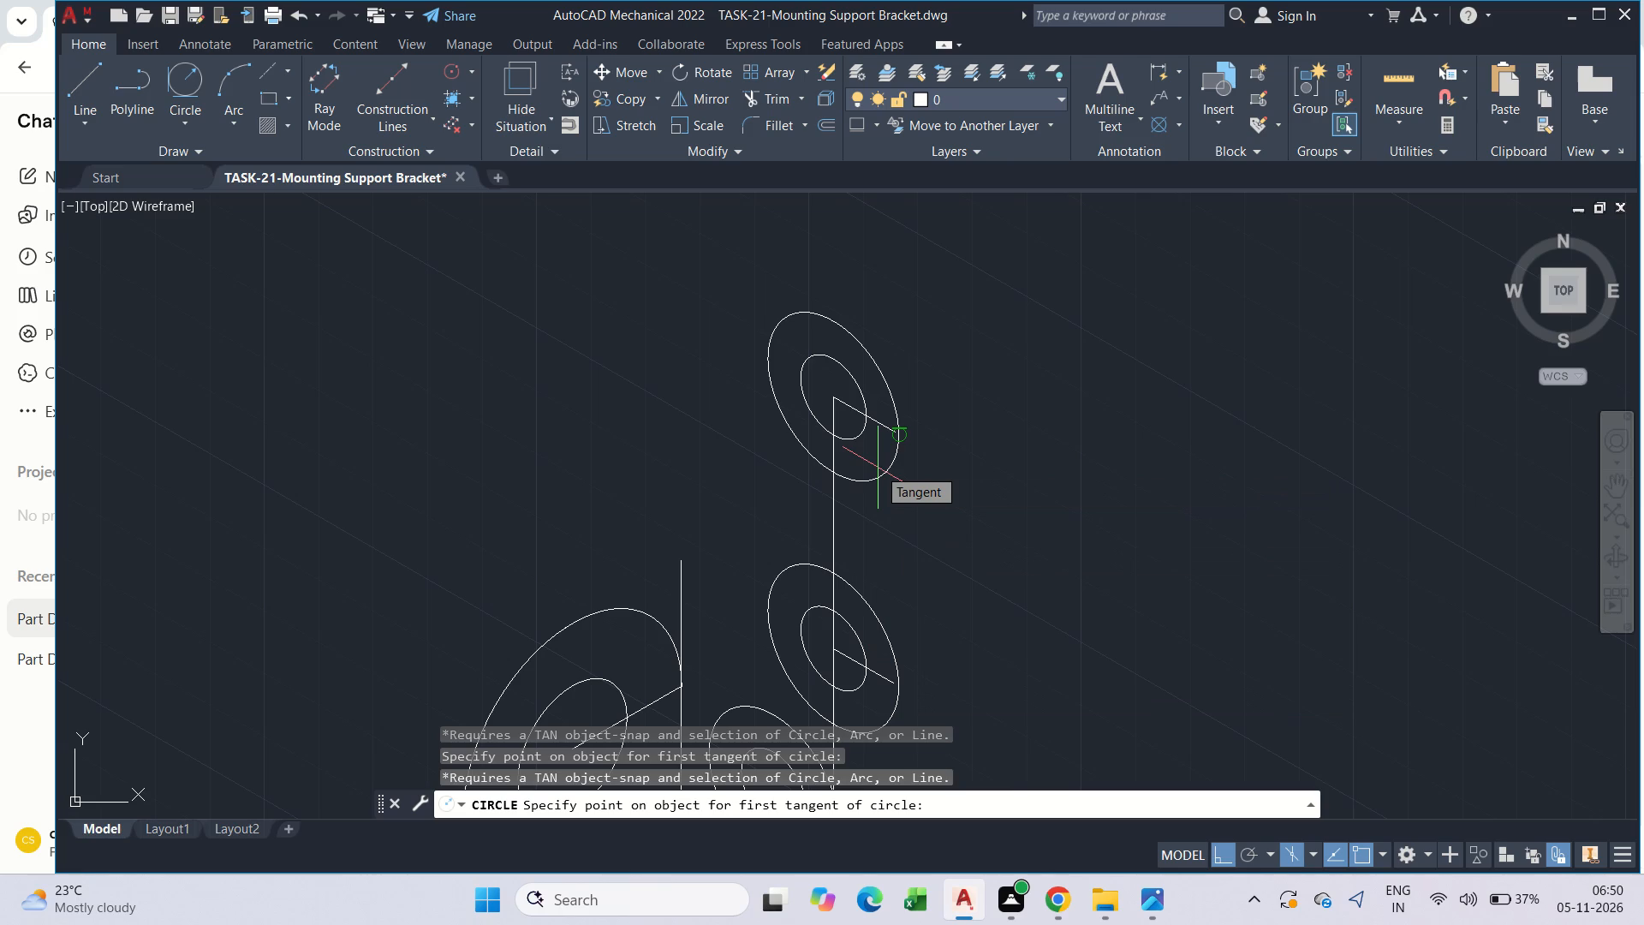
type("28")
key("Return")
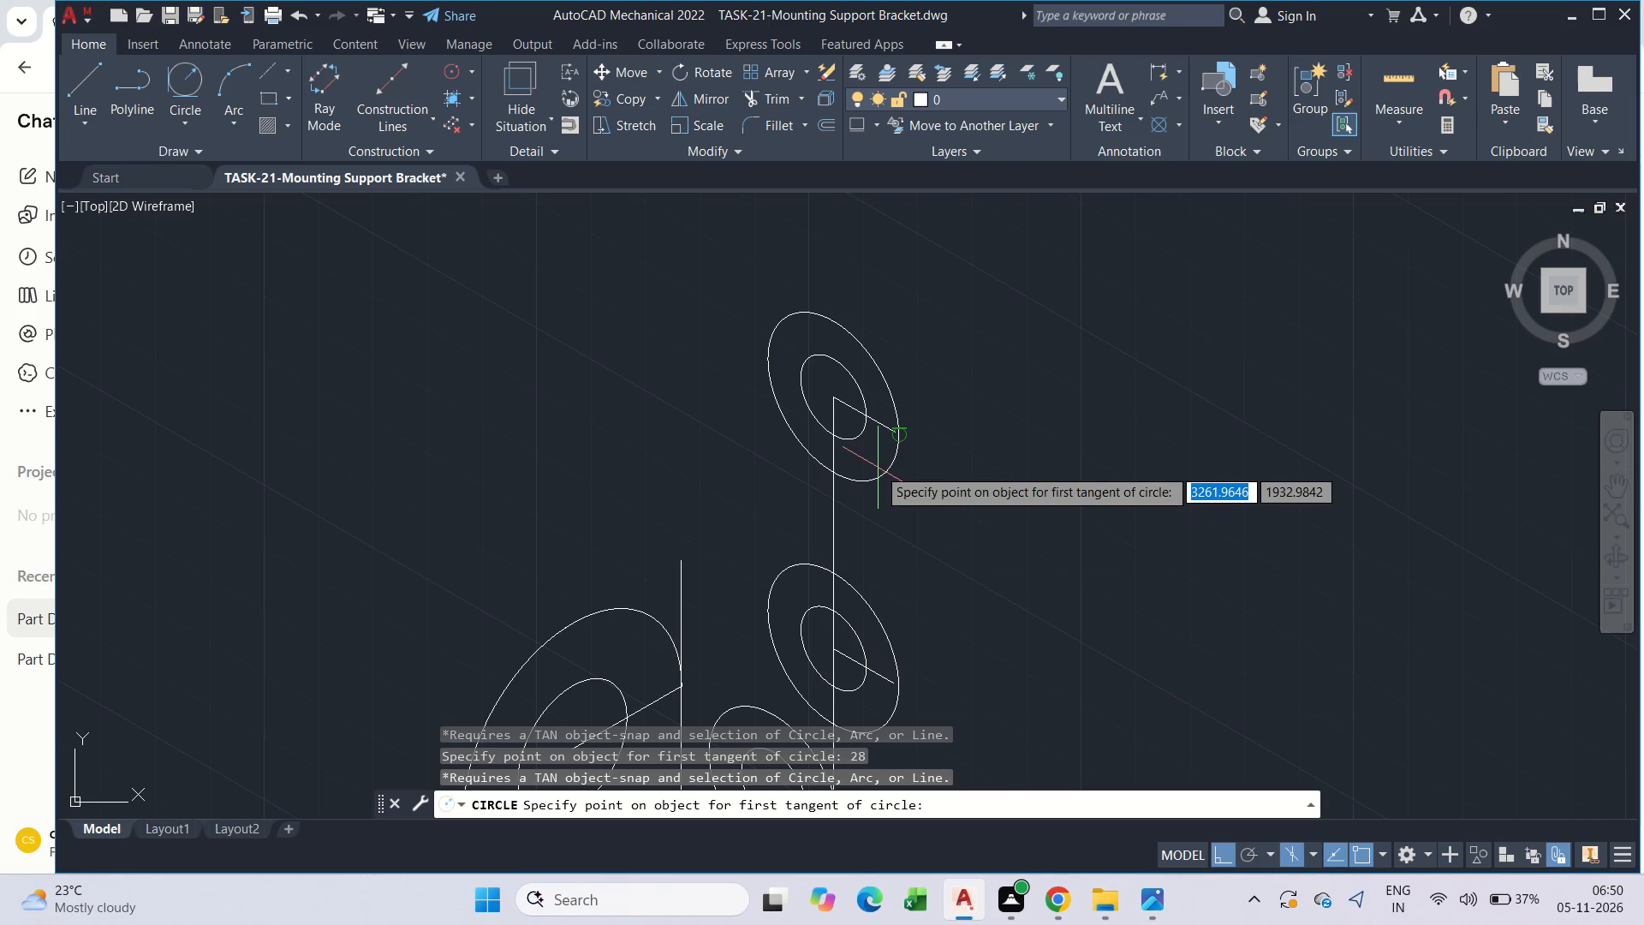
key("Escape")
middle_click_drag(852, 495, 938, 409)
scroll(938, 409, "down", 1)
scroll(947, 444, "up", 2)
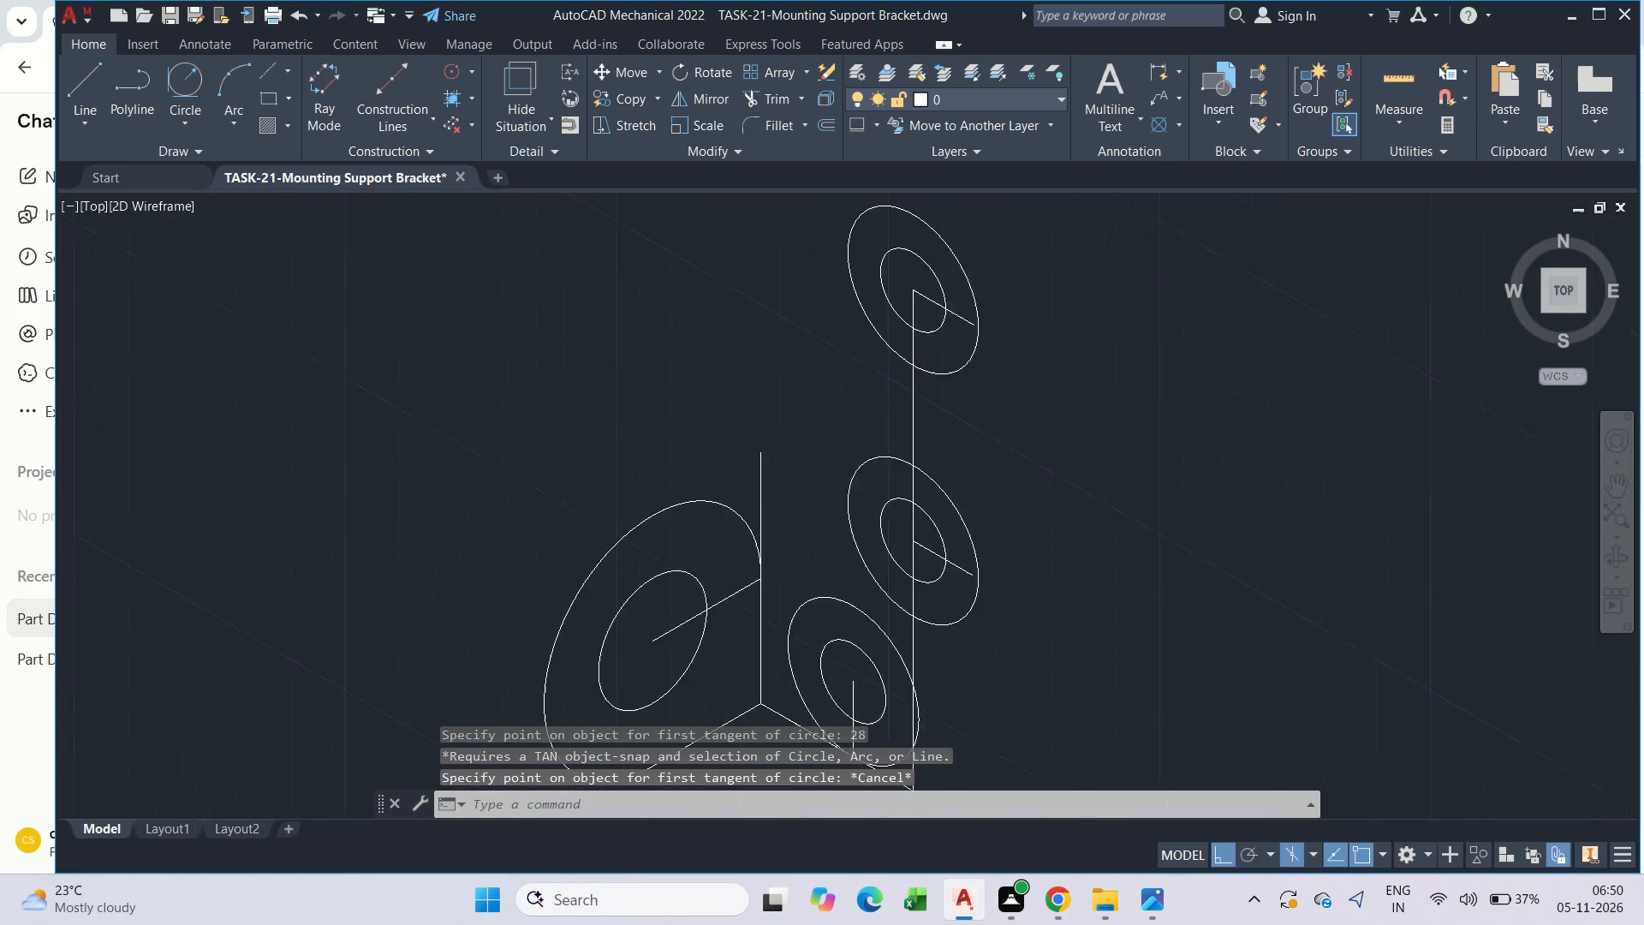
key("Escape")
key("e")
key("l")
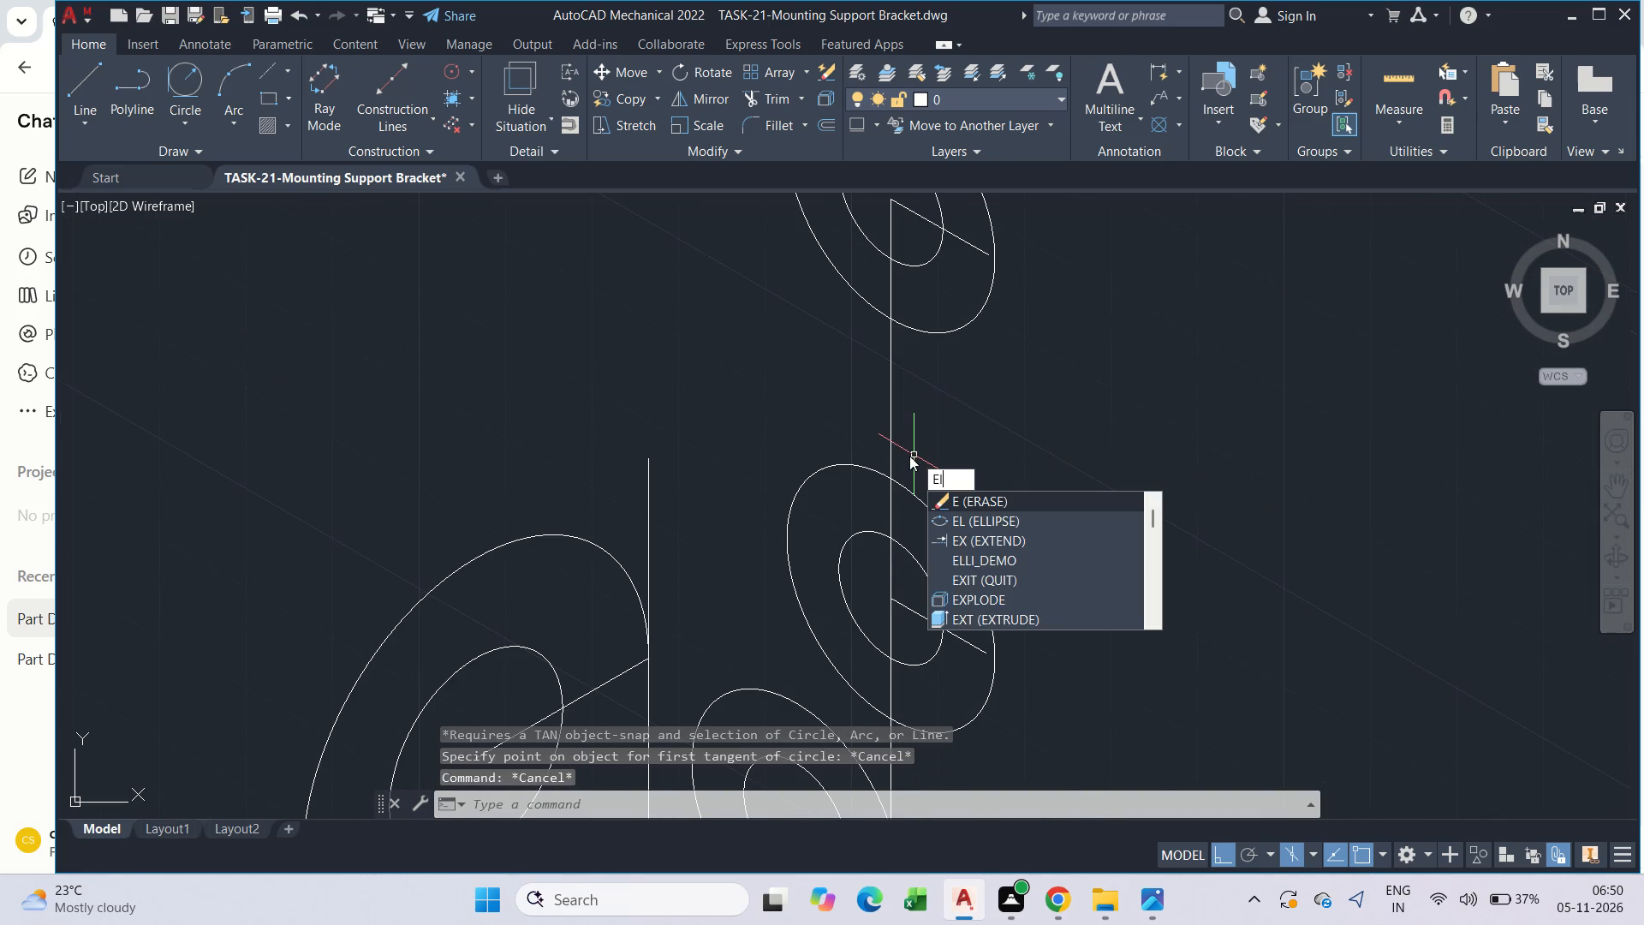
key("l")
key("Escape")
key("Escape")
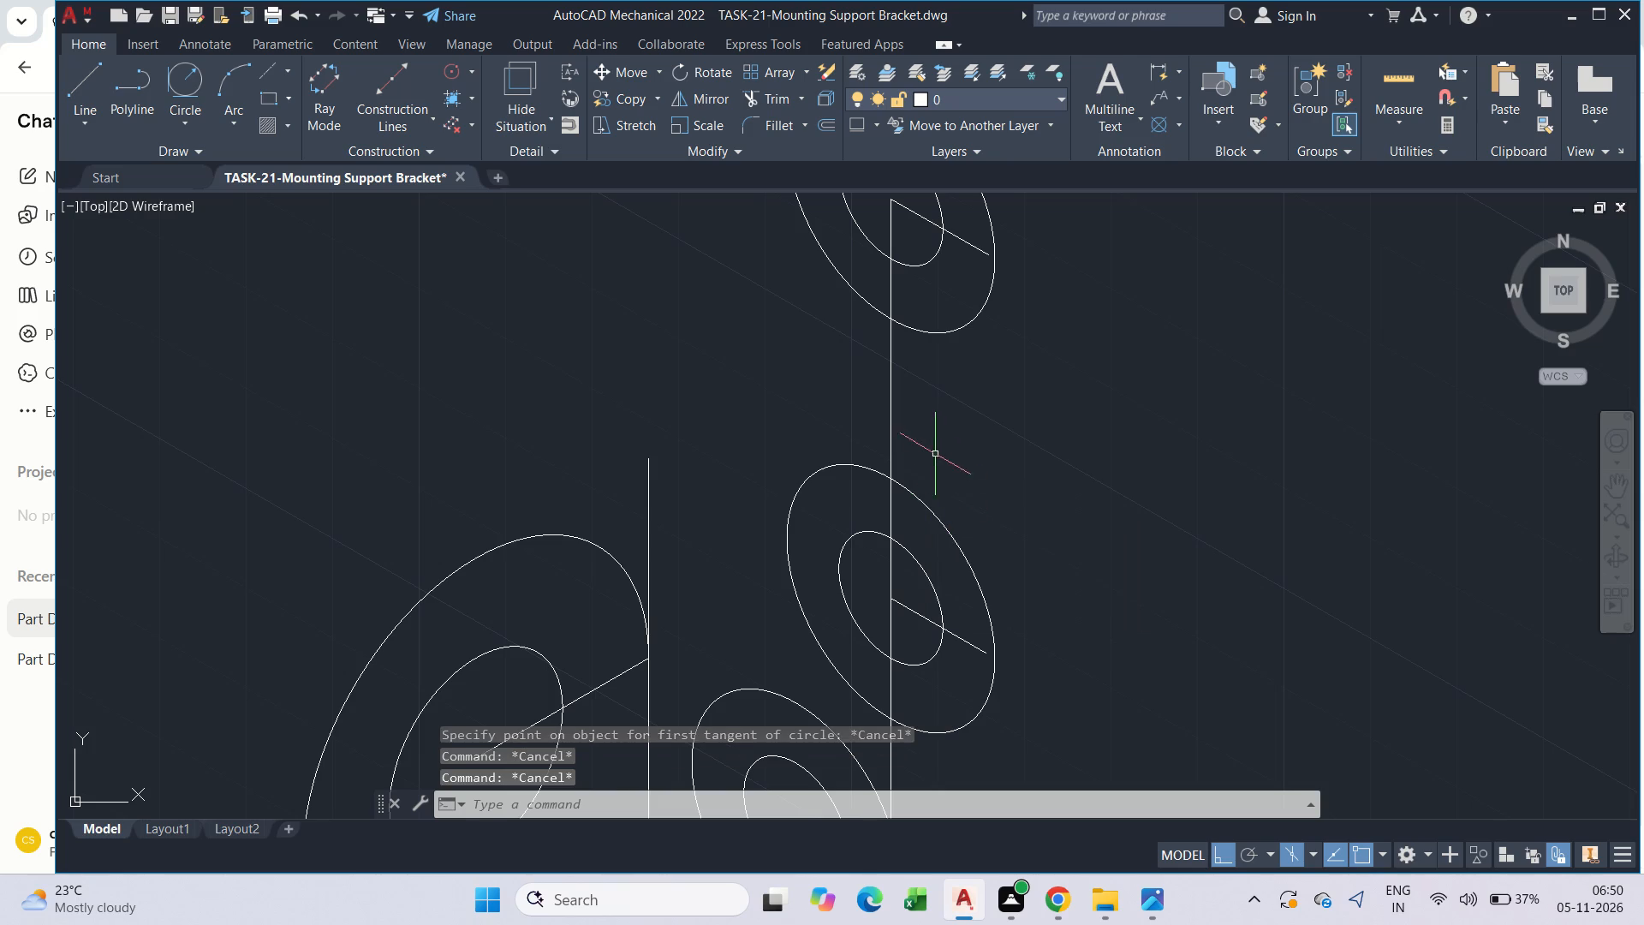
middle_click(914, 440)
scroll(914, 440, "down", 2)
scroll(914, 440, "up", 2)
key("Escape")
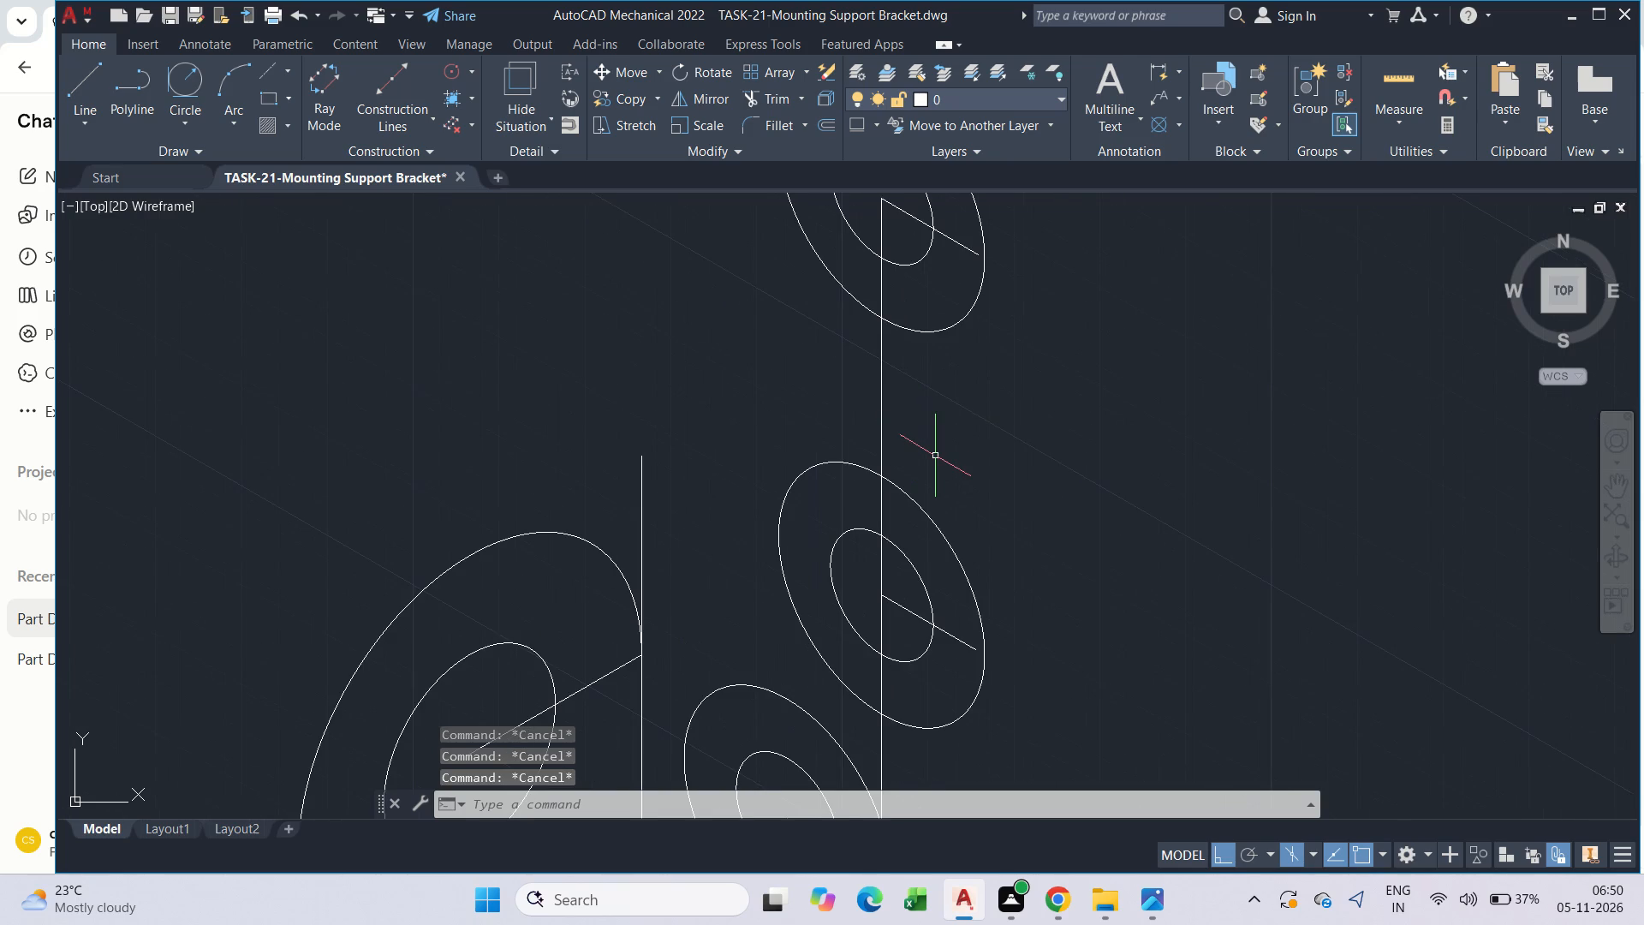
Draw a line from the tall vertical edge's top end 20 down along the edge, continuing with a long 330° segment.
type("l")
key("space")
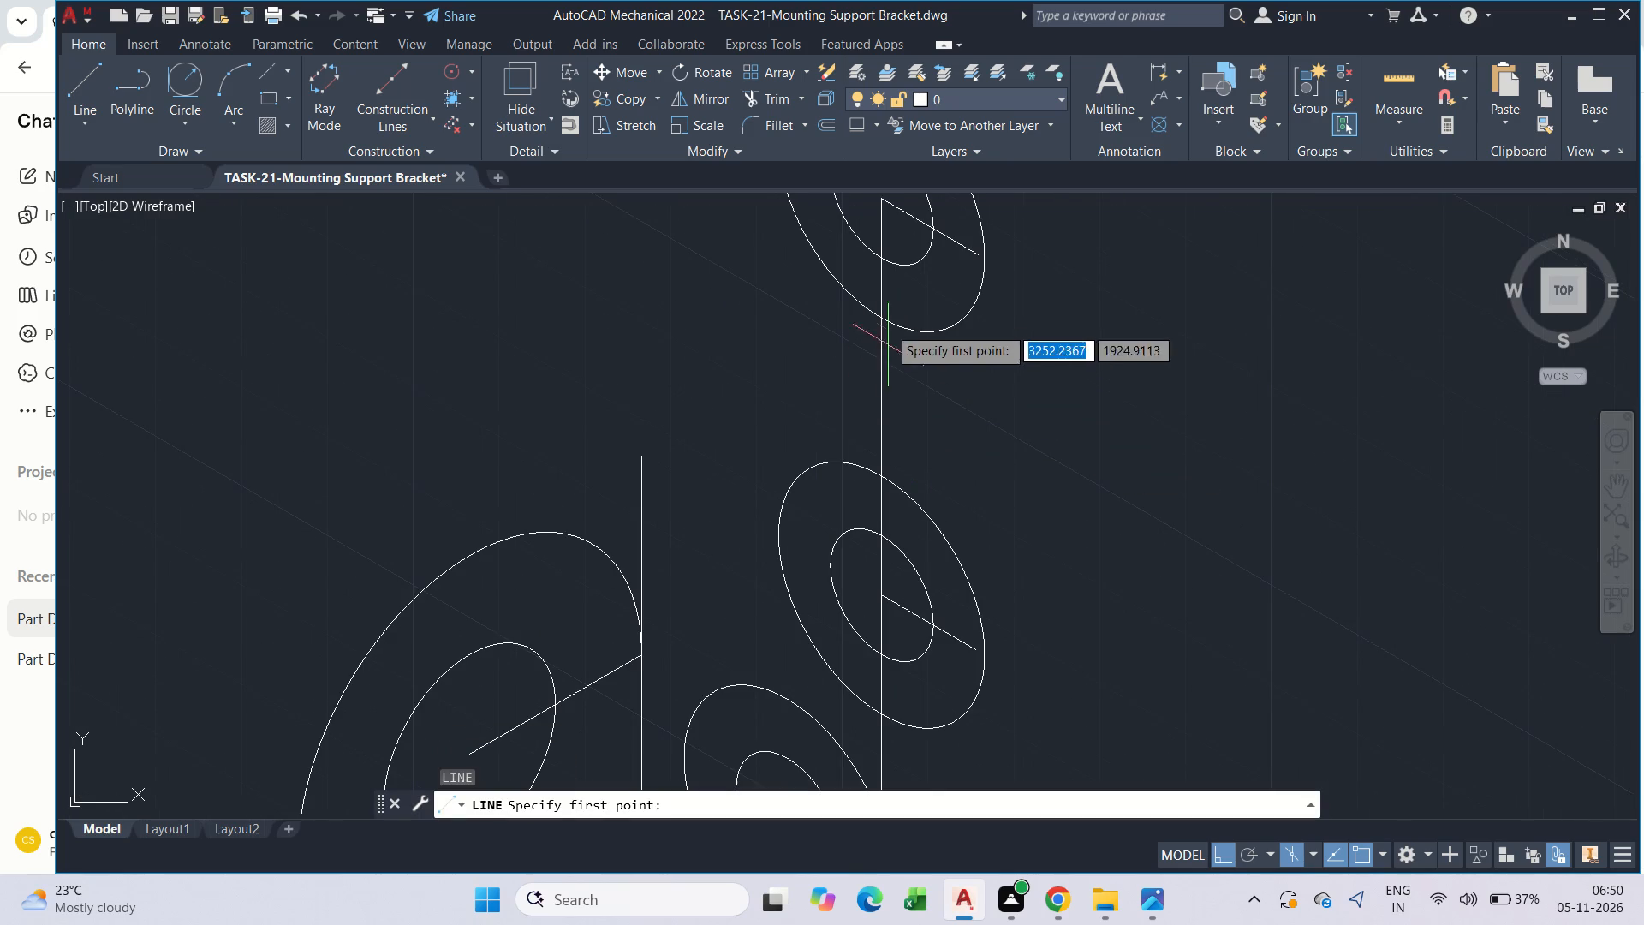
middle_click_drag(885, 240, 883, 284)
left_click(876, 237)
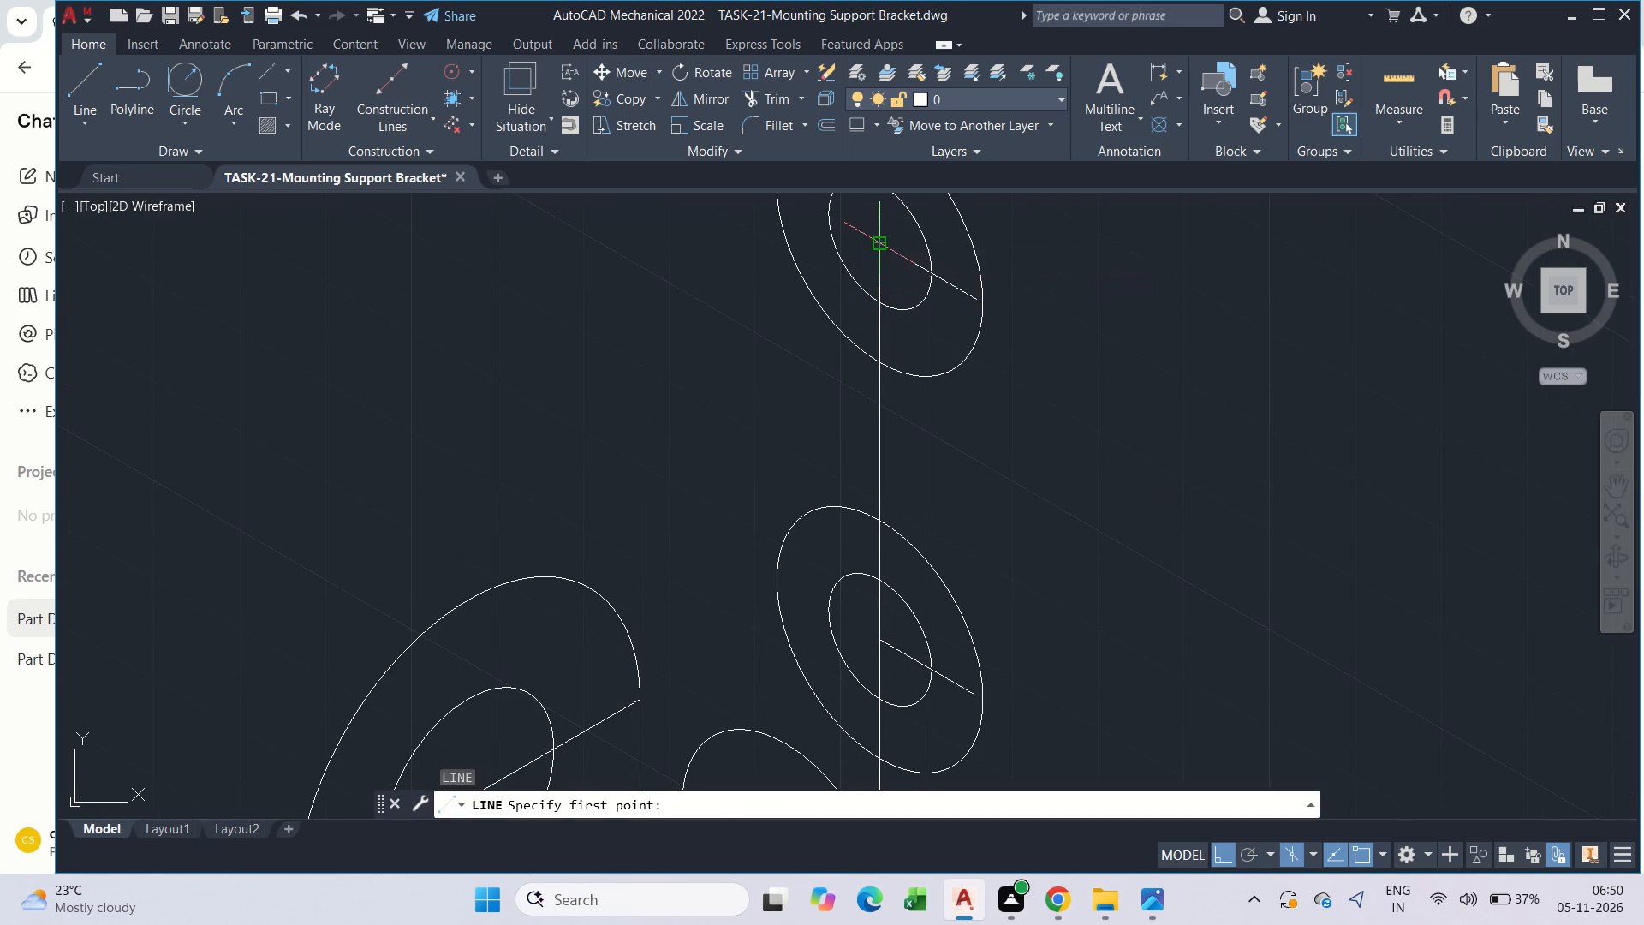
type("20")
key("Return")
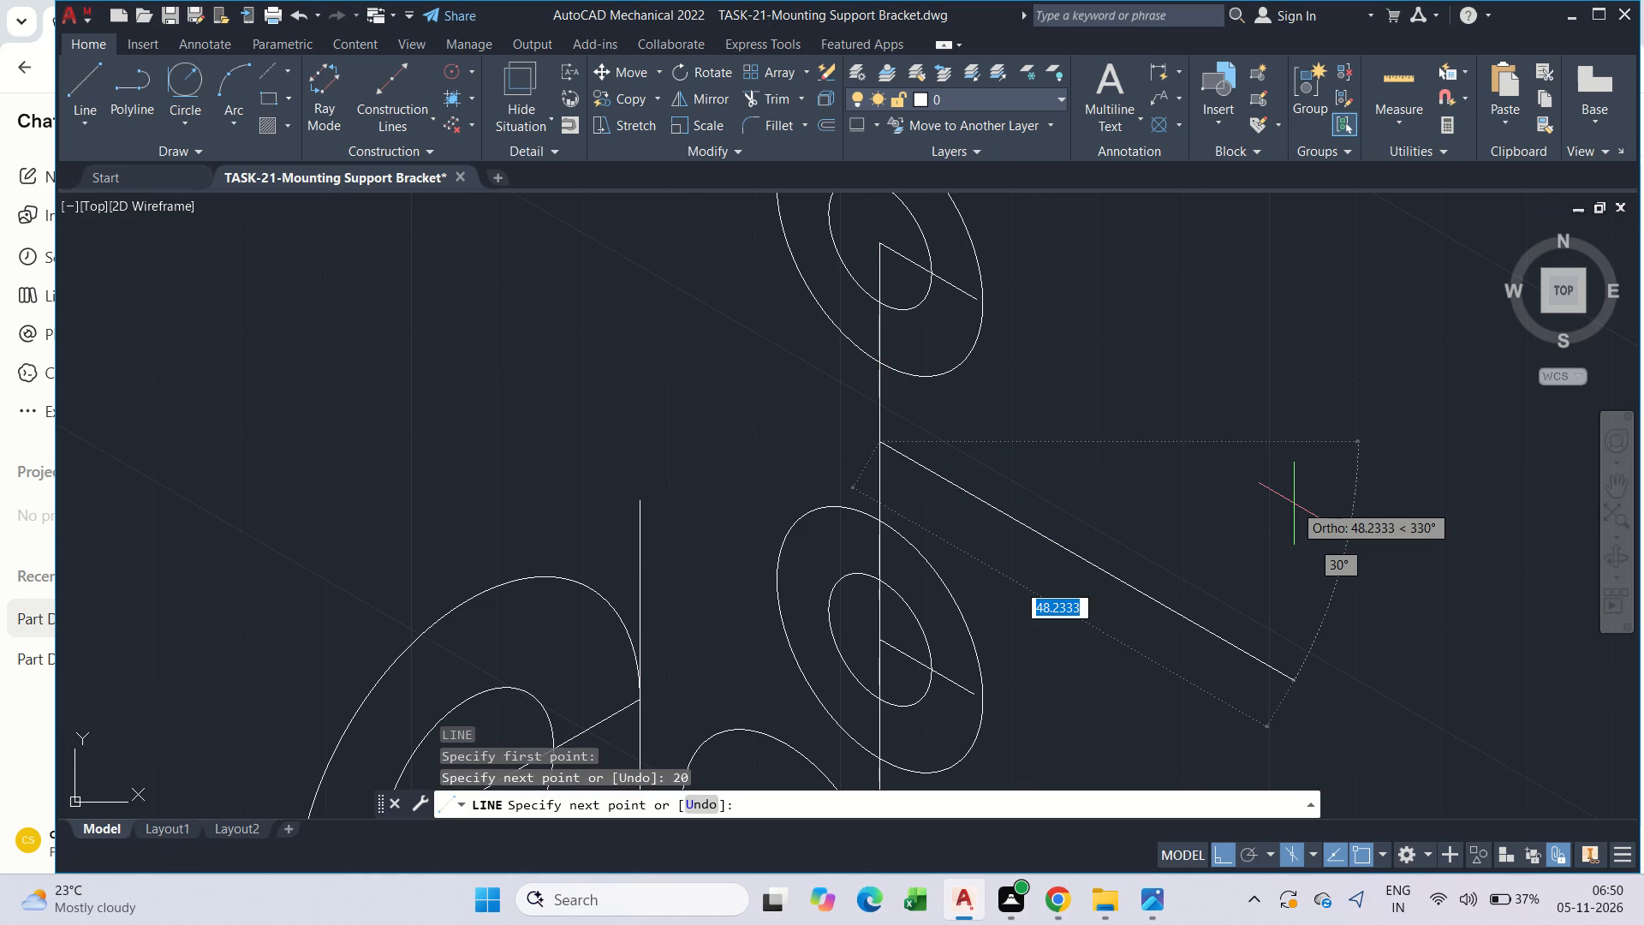
scroll(1153, 462, "down", 1)
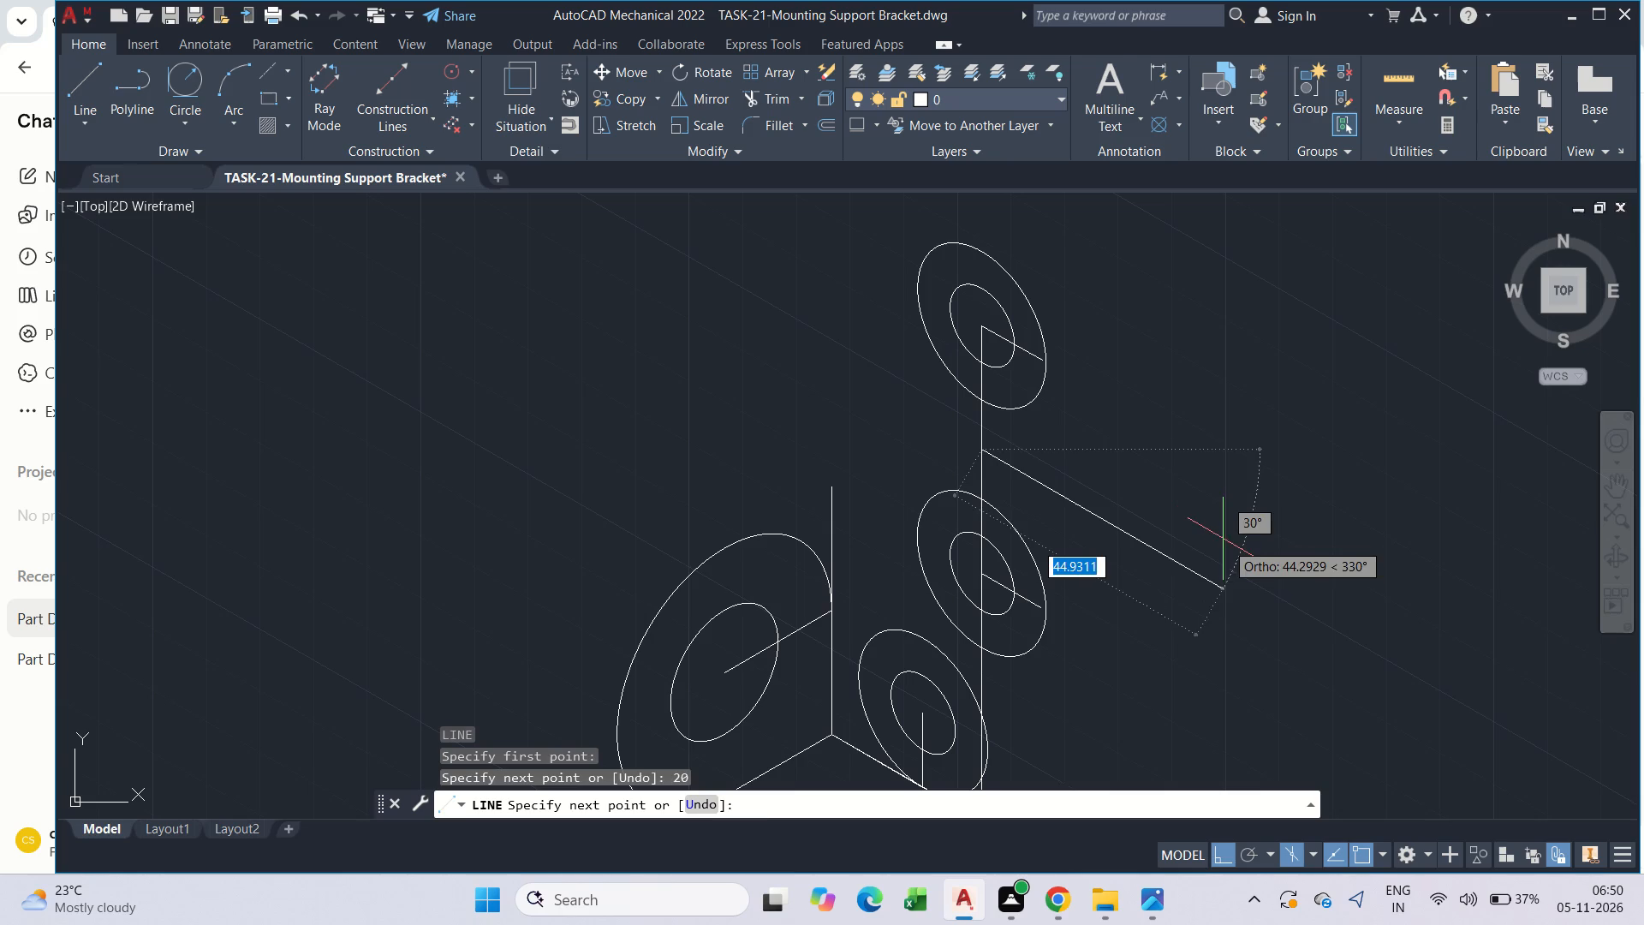
left_click(1235, 555)
key("Escape")
middle_click_drag(1172, 471, 1035, 311)
key("Escape")
key("Escape")
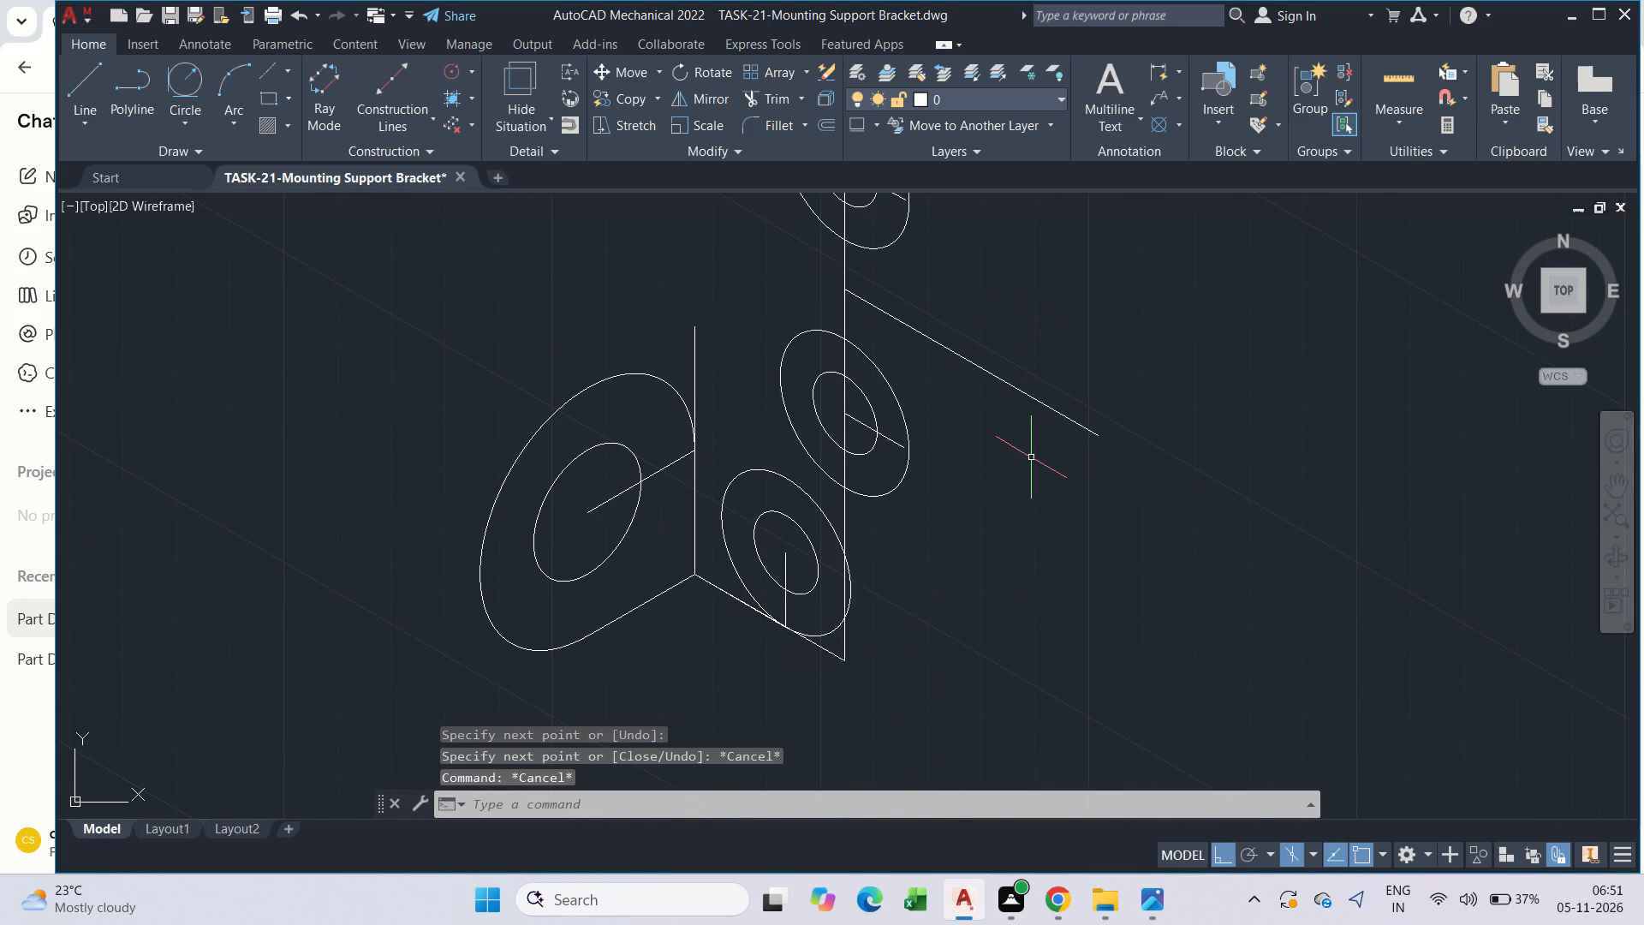
Draw a left-isoplane isocircle of diameter 28 centred on the long 330° line.
key("r")
key("Escape")
type("ell")
left_click(1084, 507)
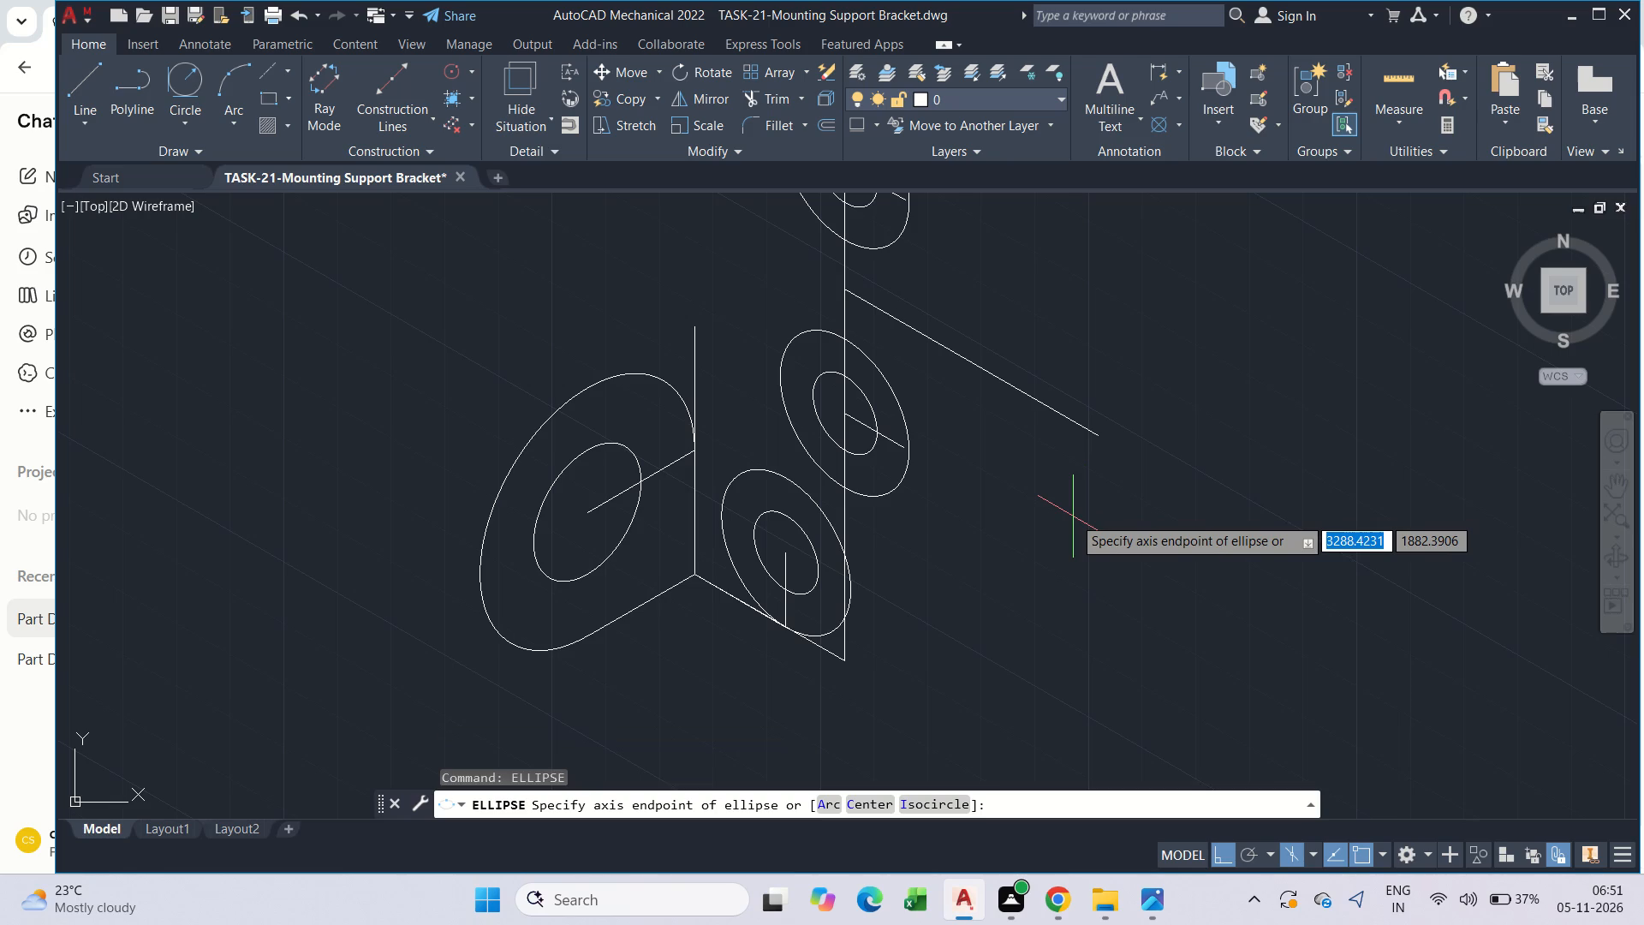
type("i")
key("space")
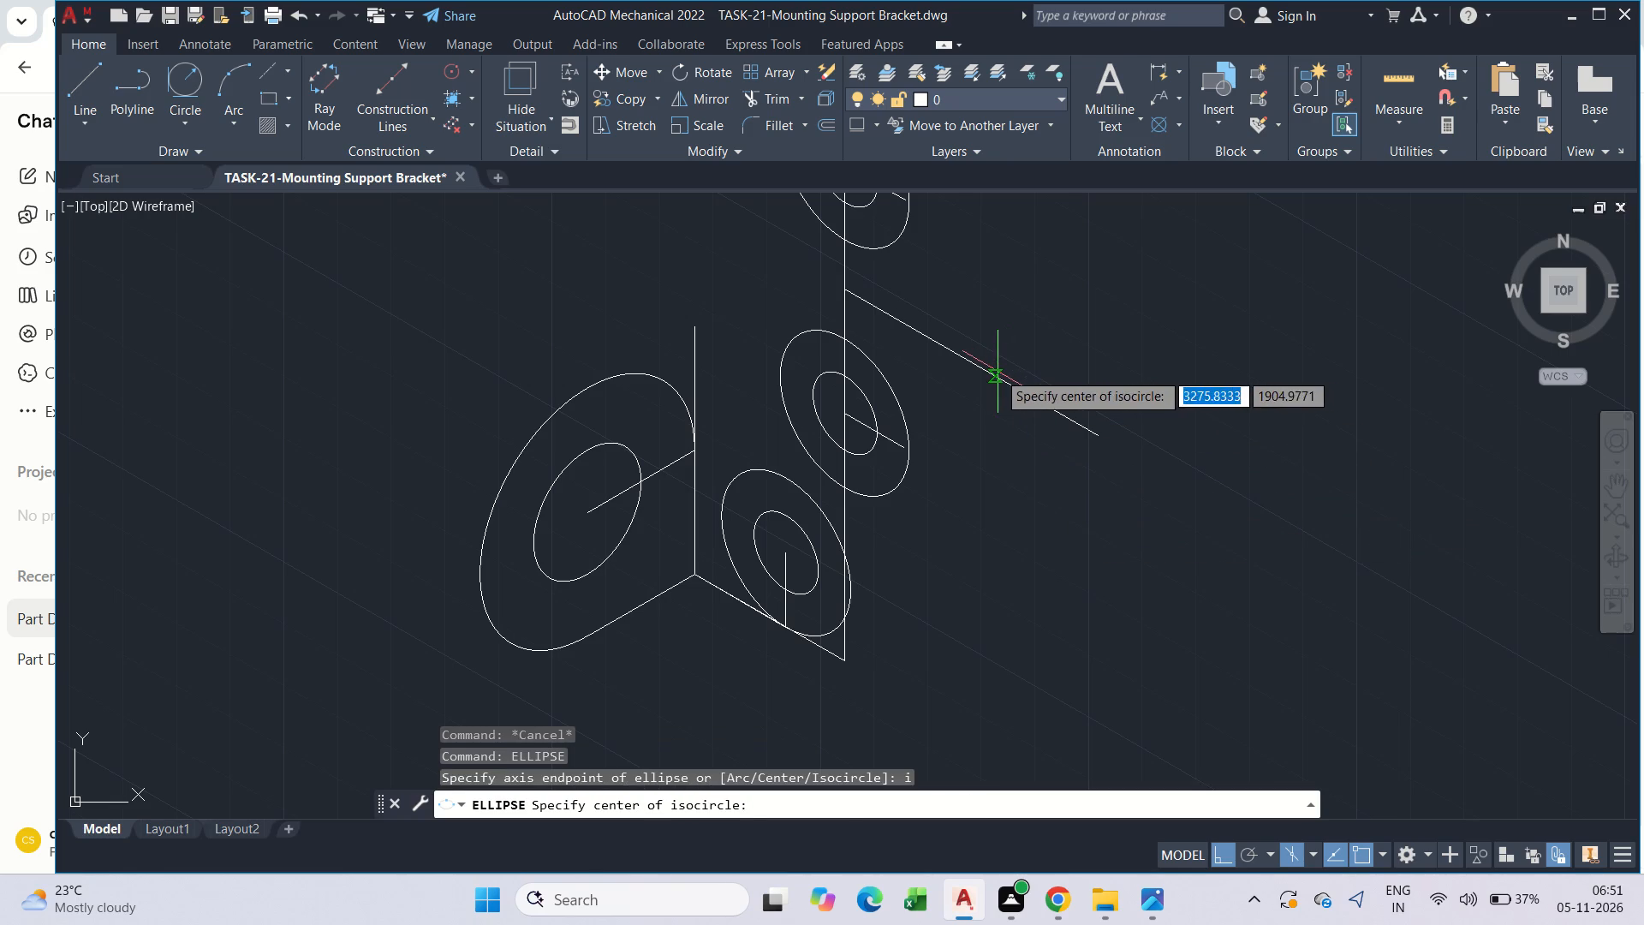
left_click_drag(998, 372, 1011, 384)
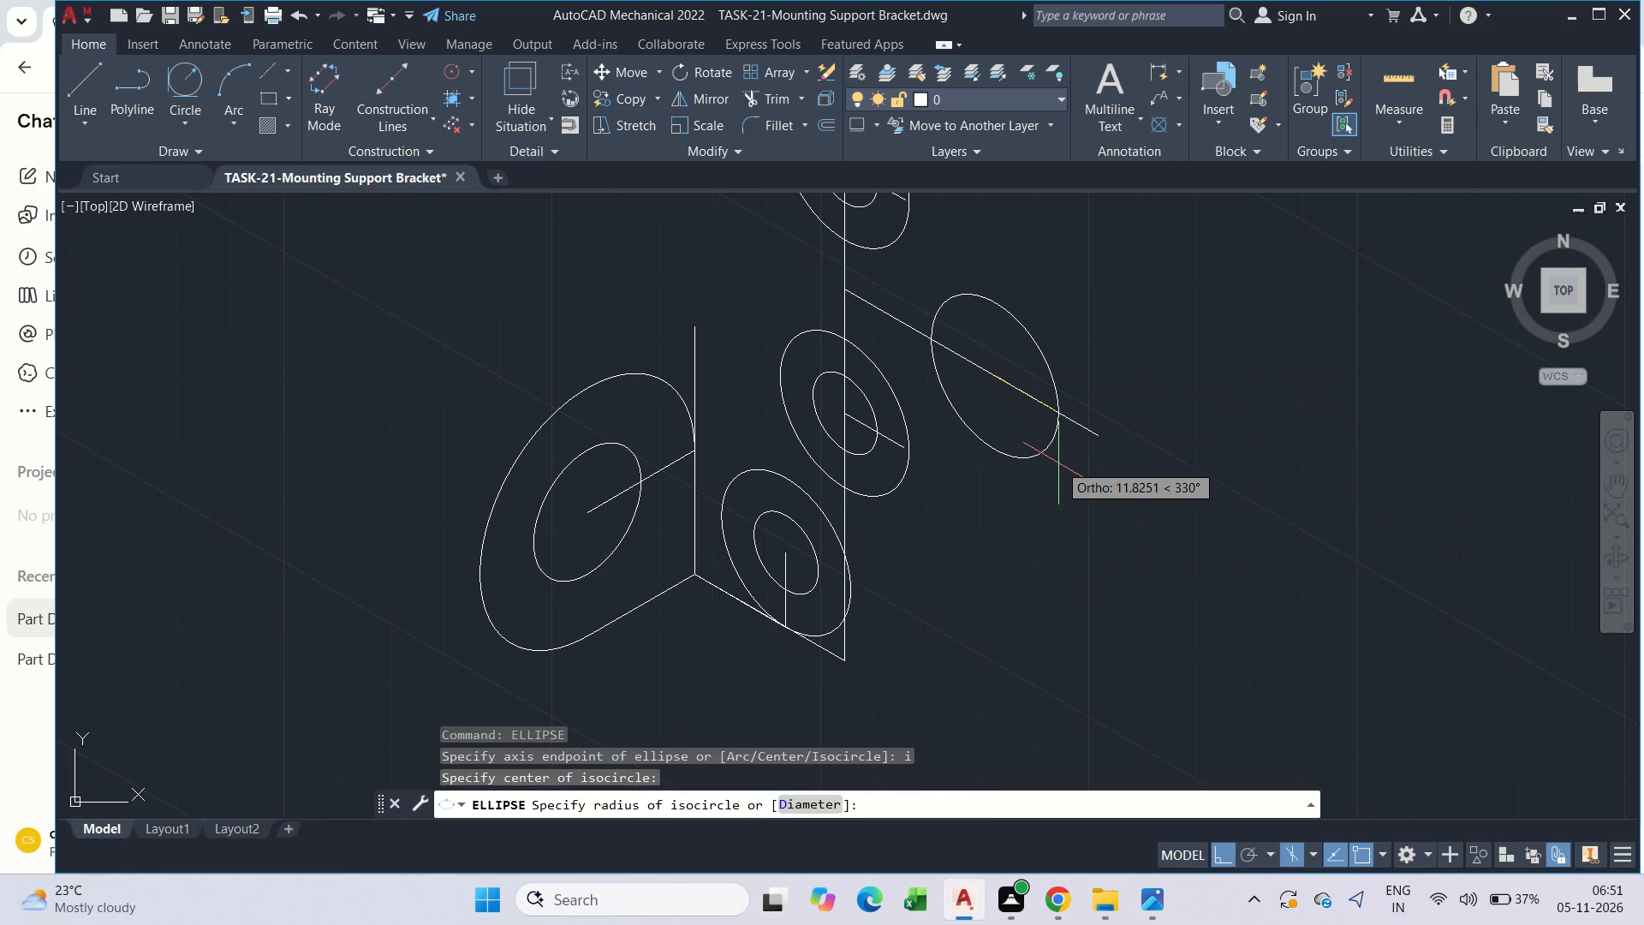
type("d")
key("space")
type("28")
key("Return")
key("Escape")
middle_click_drag(920, 283, 1014, 414)
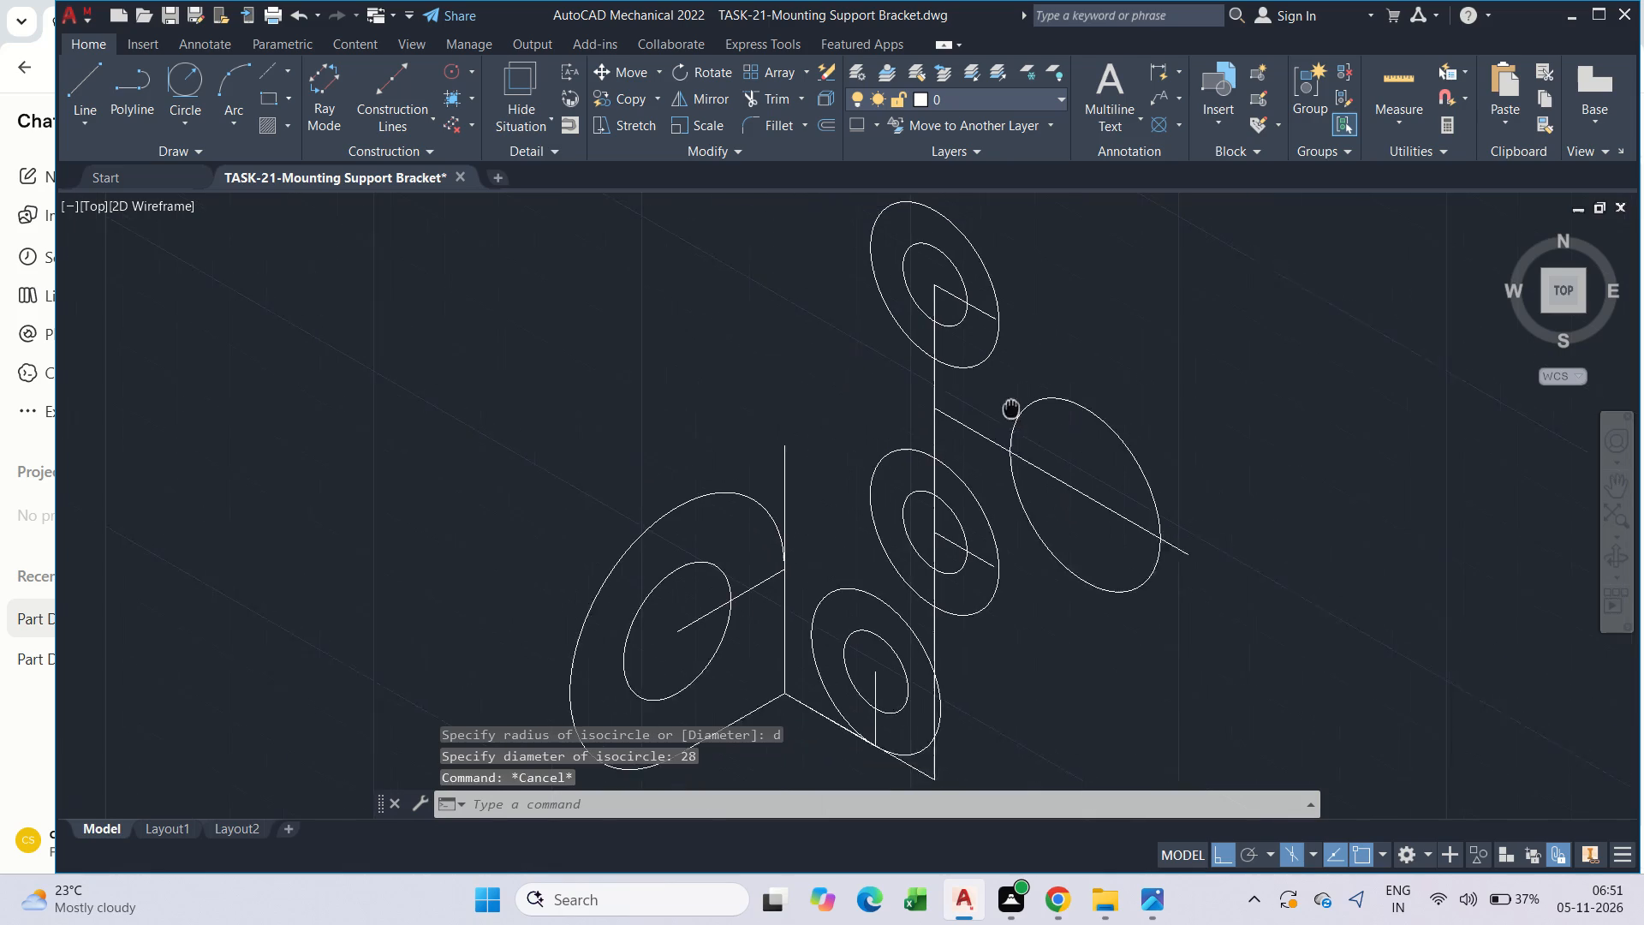
middle_click_drag(1014, 414, 1014, 415)
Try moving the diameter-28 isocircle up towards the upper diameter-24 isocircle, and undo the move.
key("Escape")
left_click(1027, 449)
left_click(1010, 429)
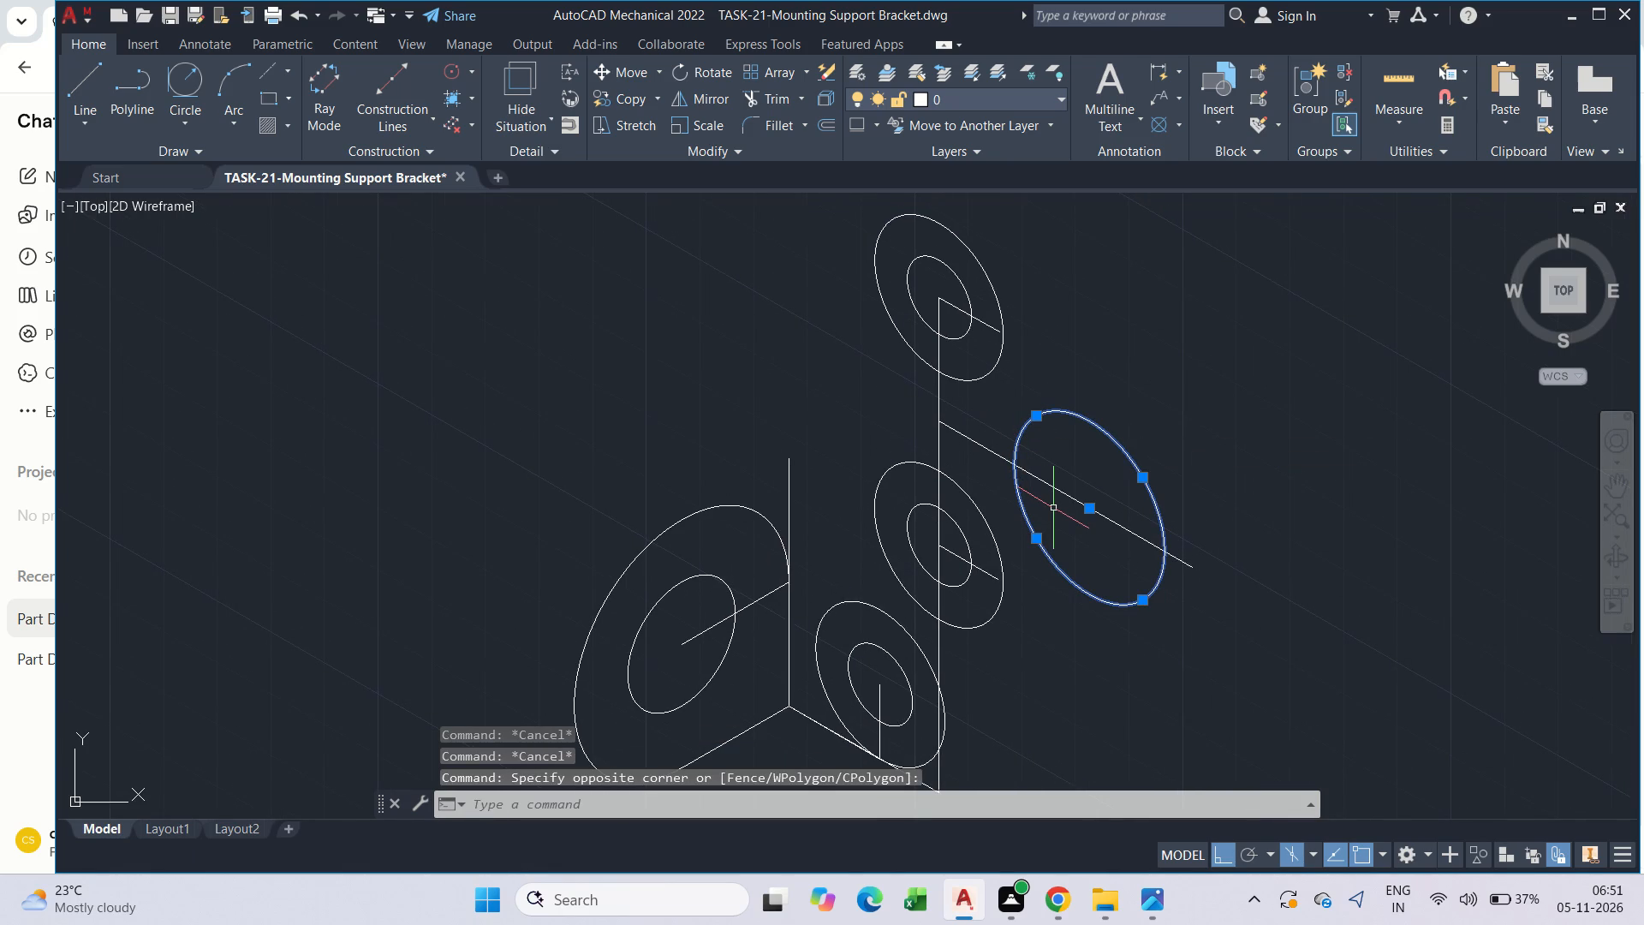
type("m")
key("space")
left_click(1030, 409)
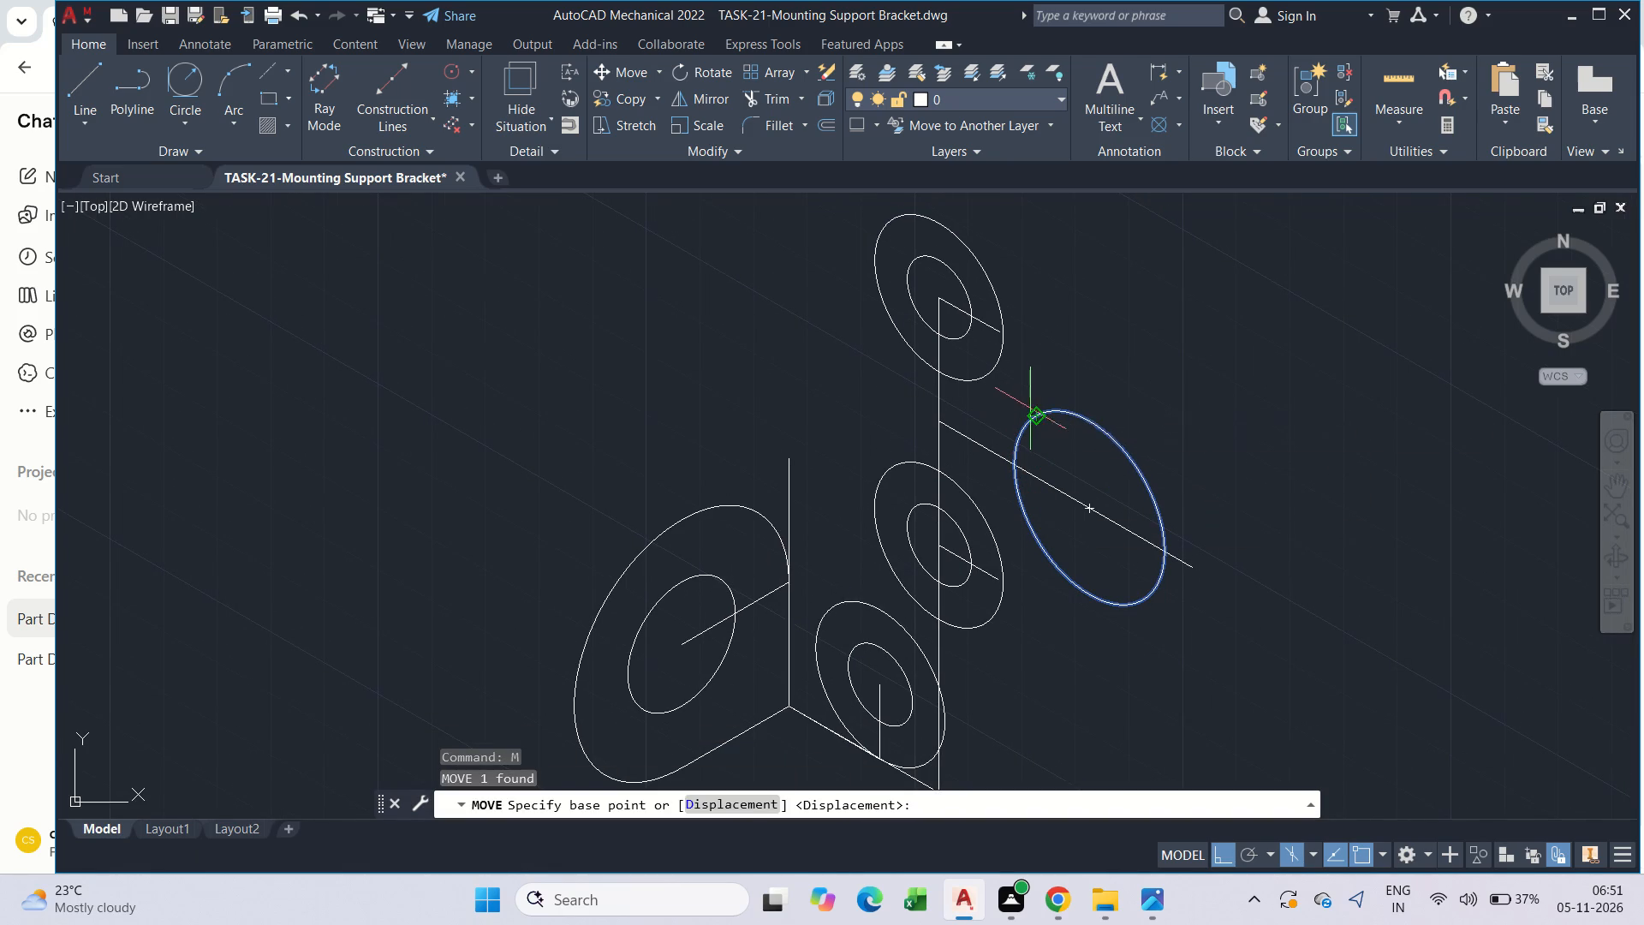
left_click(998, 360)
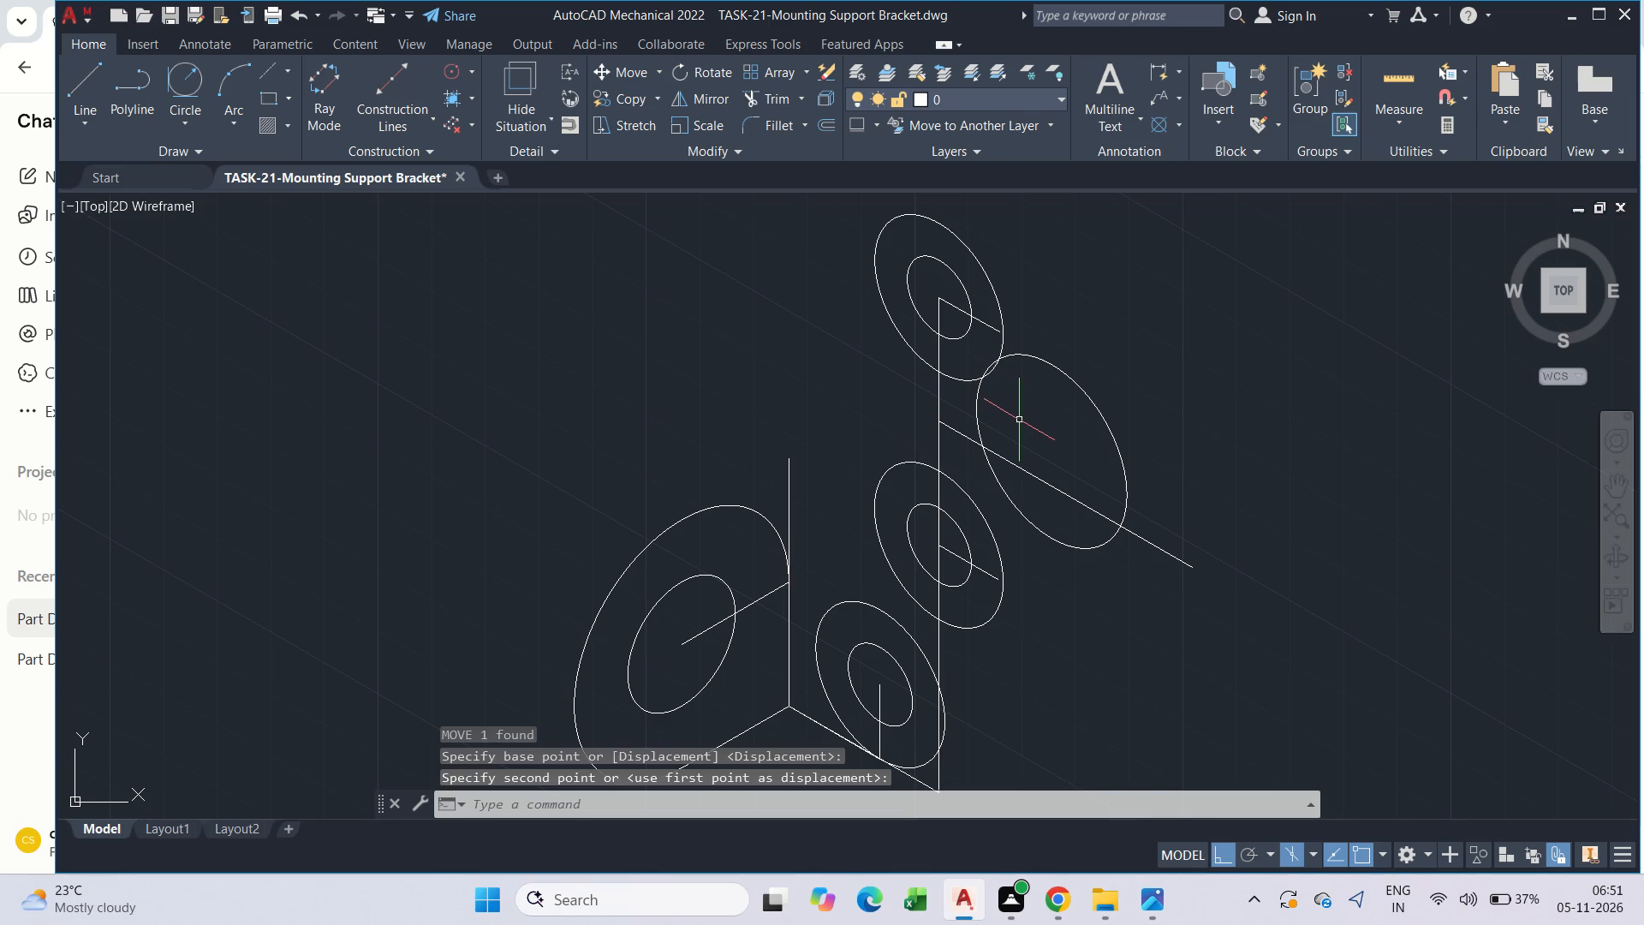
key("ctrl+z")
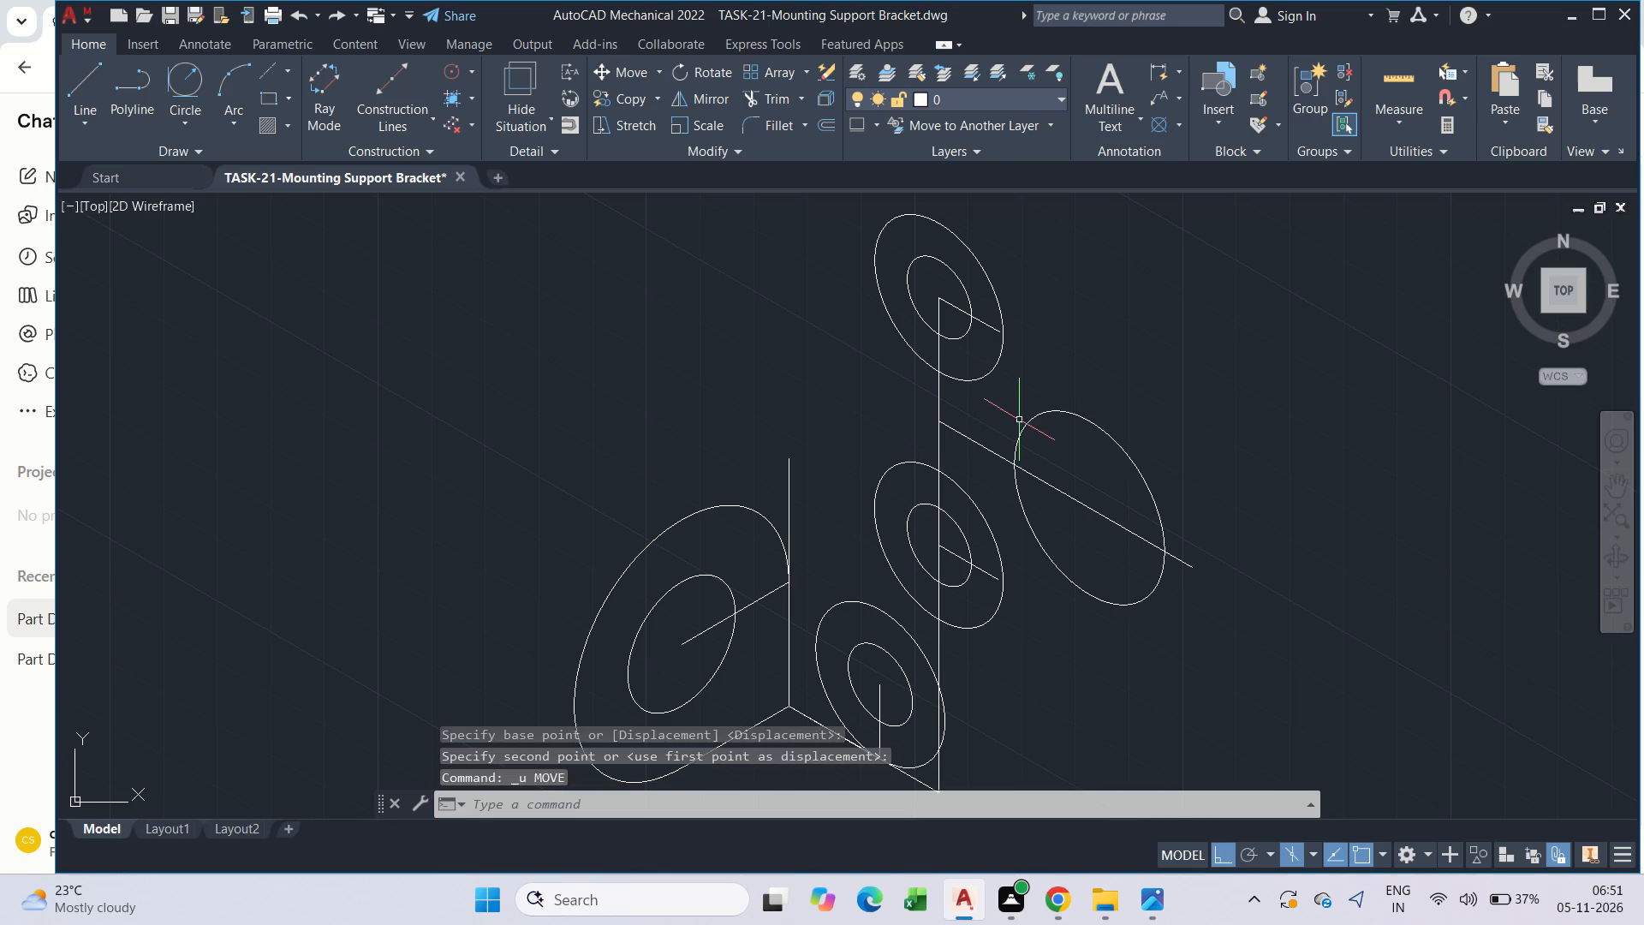
Move the diameter-28 isocircle about 11.5 at 150° along the long line, up to the upper diameter-24 isocircle.
left_click(1048, 462)
key("Escape")
left_click(1016, 413)
key("Escape")
left_click_drag(1033, 436, 1033, 434)
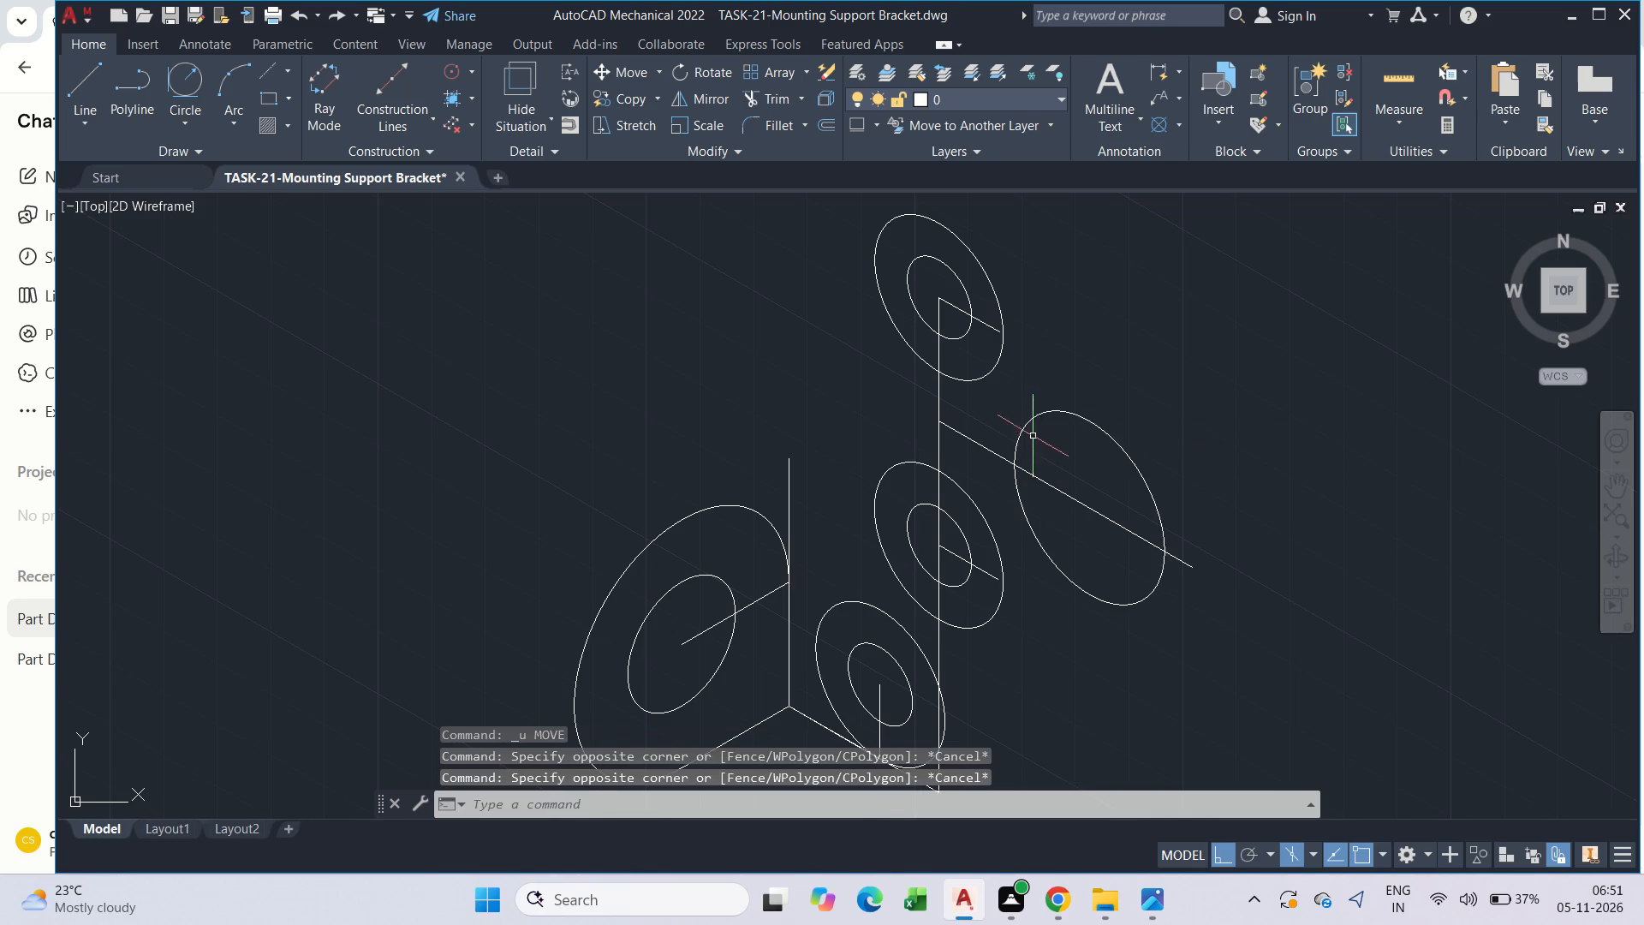
left_click_drag(1033, 434, 1016, 421)
left_click(1011, 416)
type("m")
key("space")
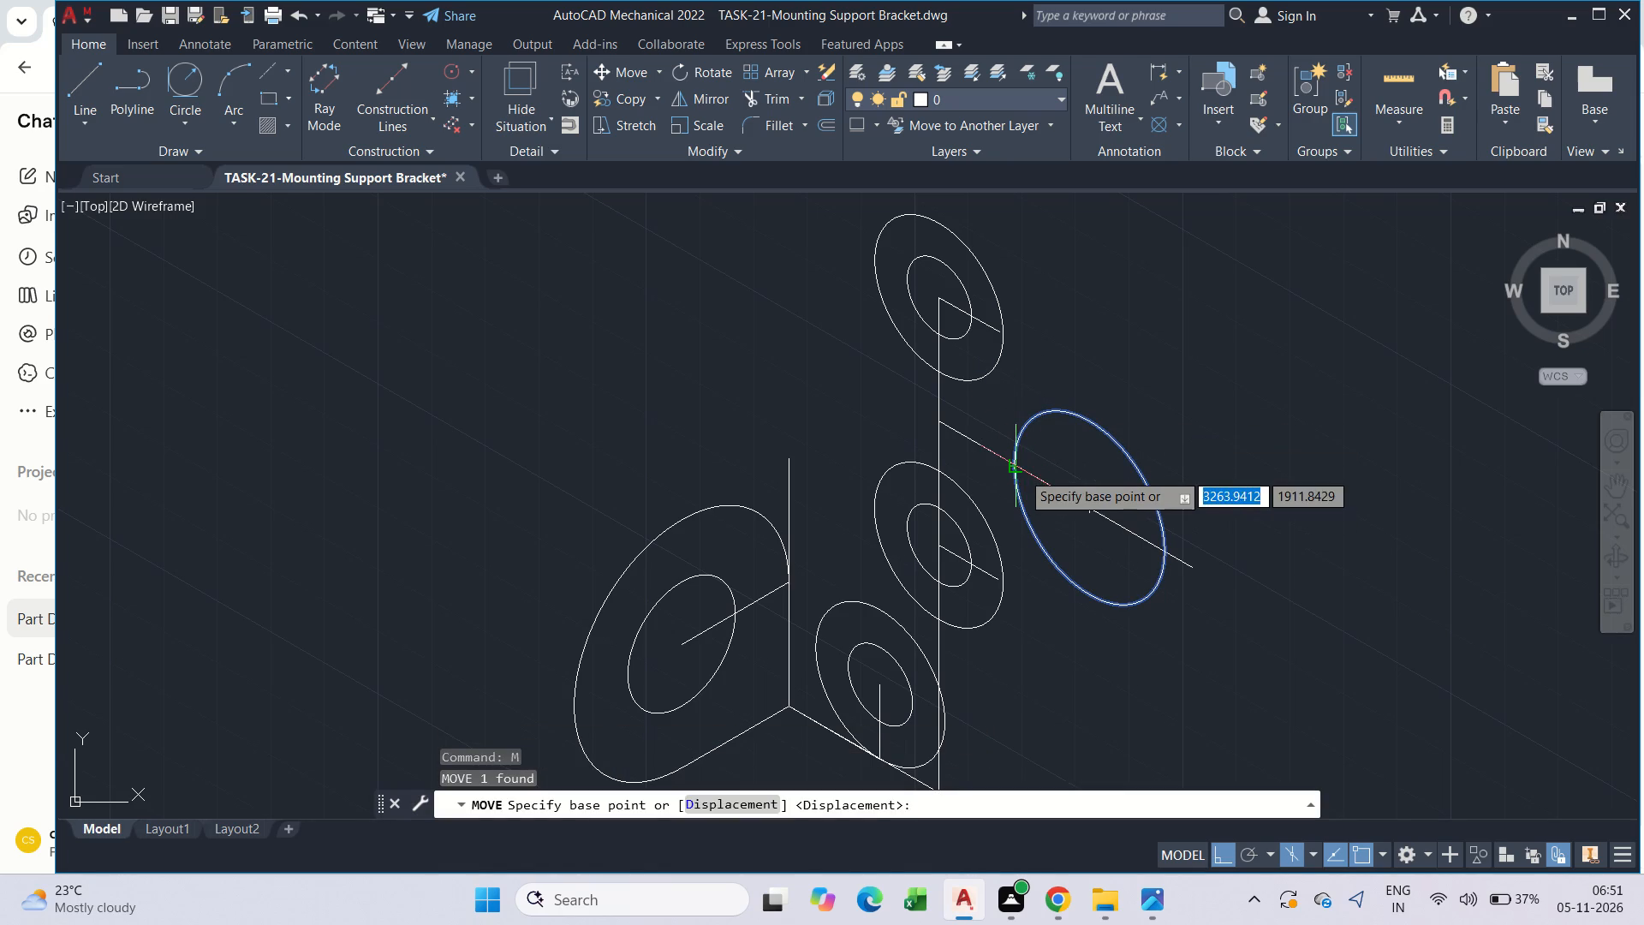
left_click(1018, 471)
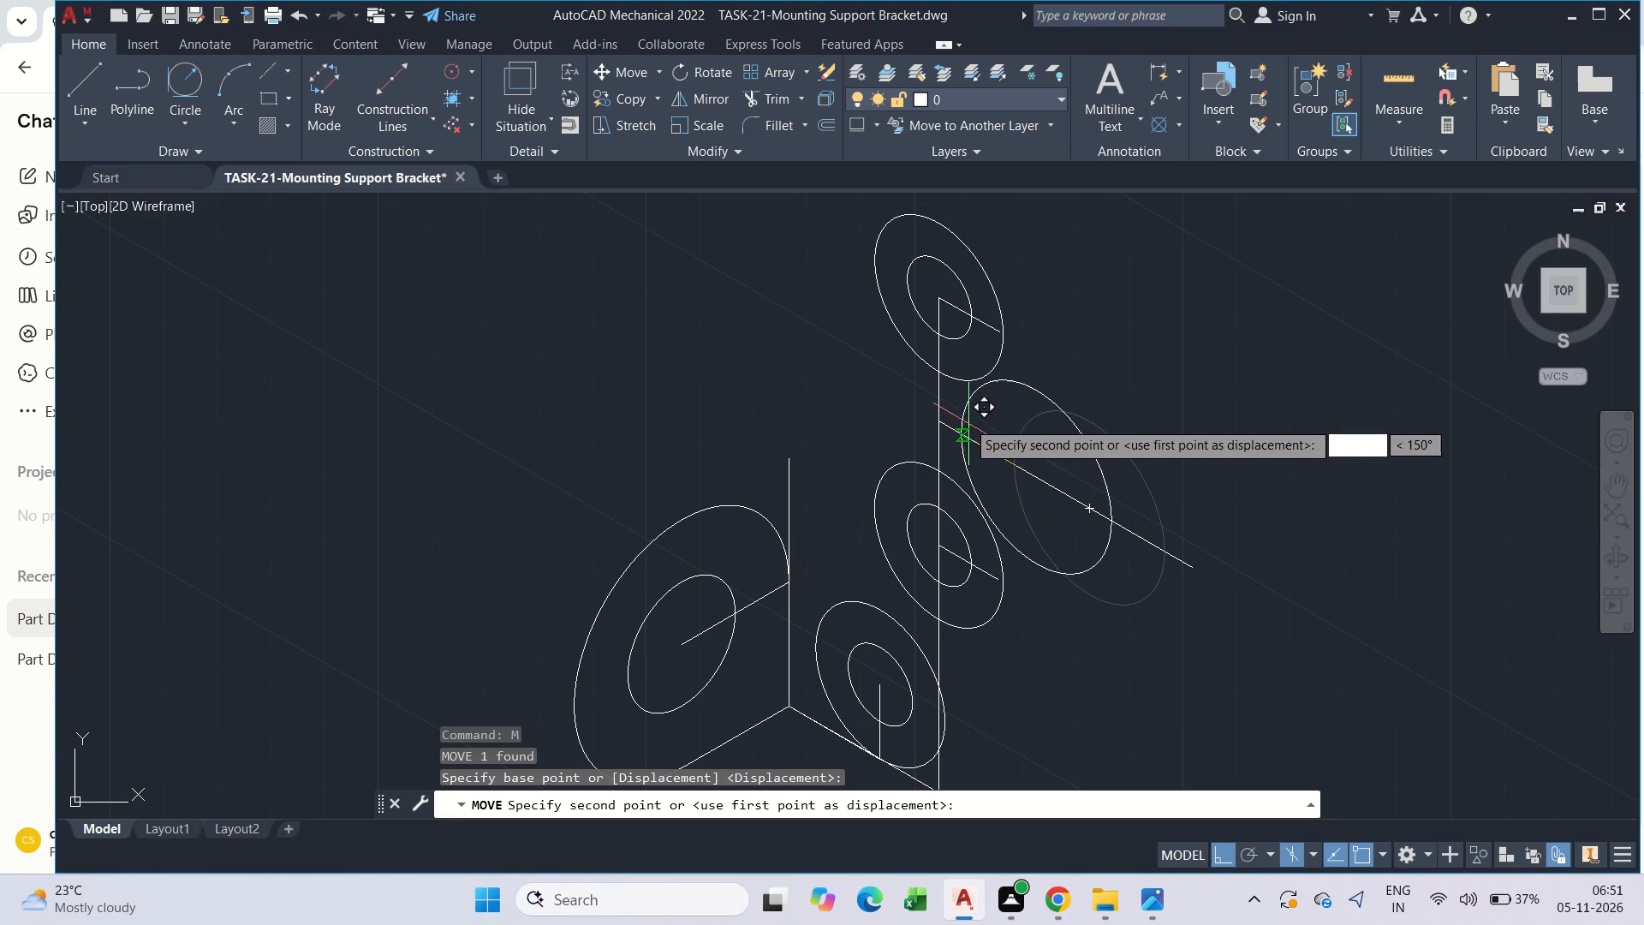
scroll(963, 418, "up", 3)
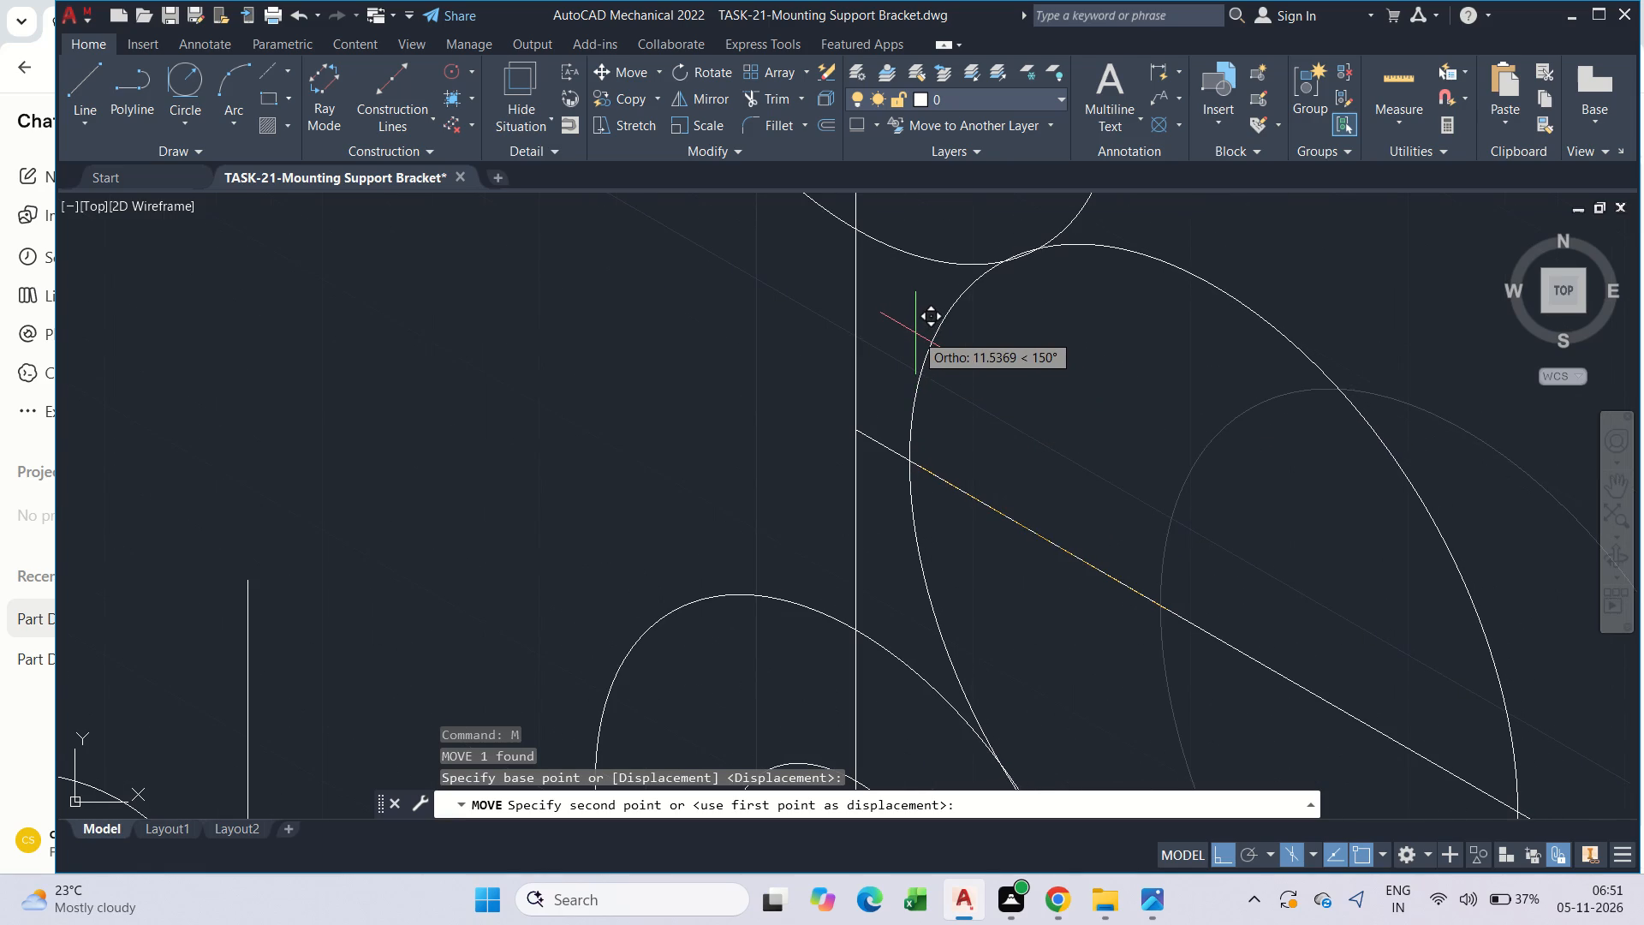
left_click(919, 335)
key("Escape")
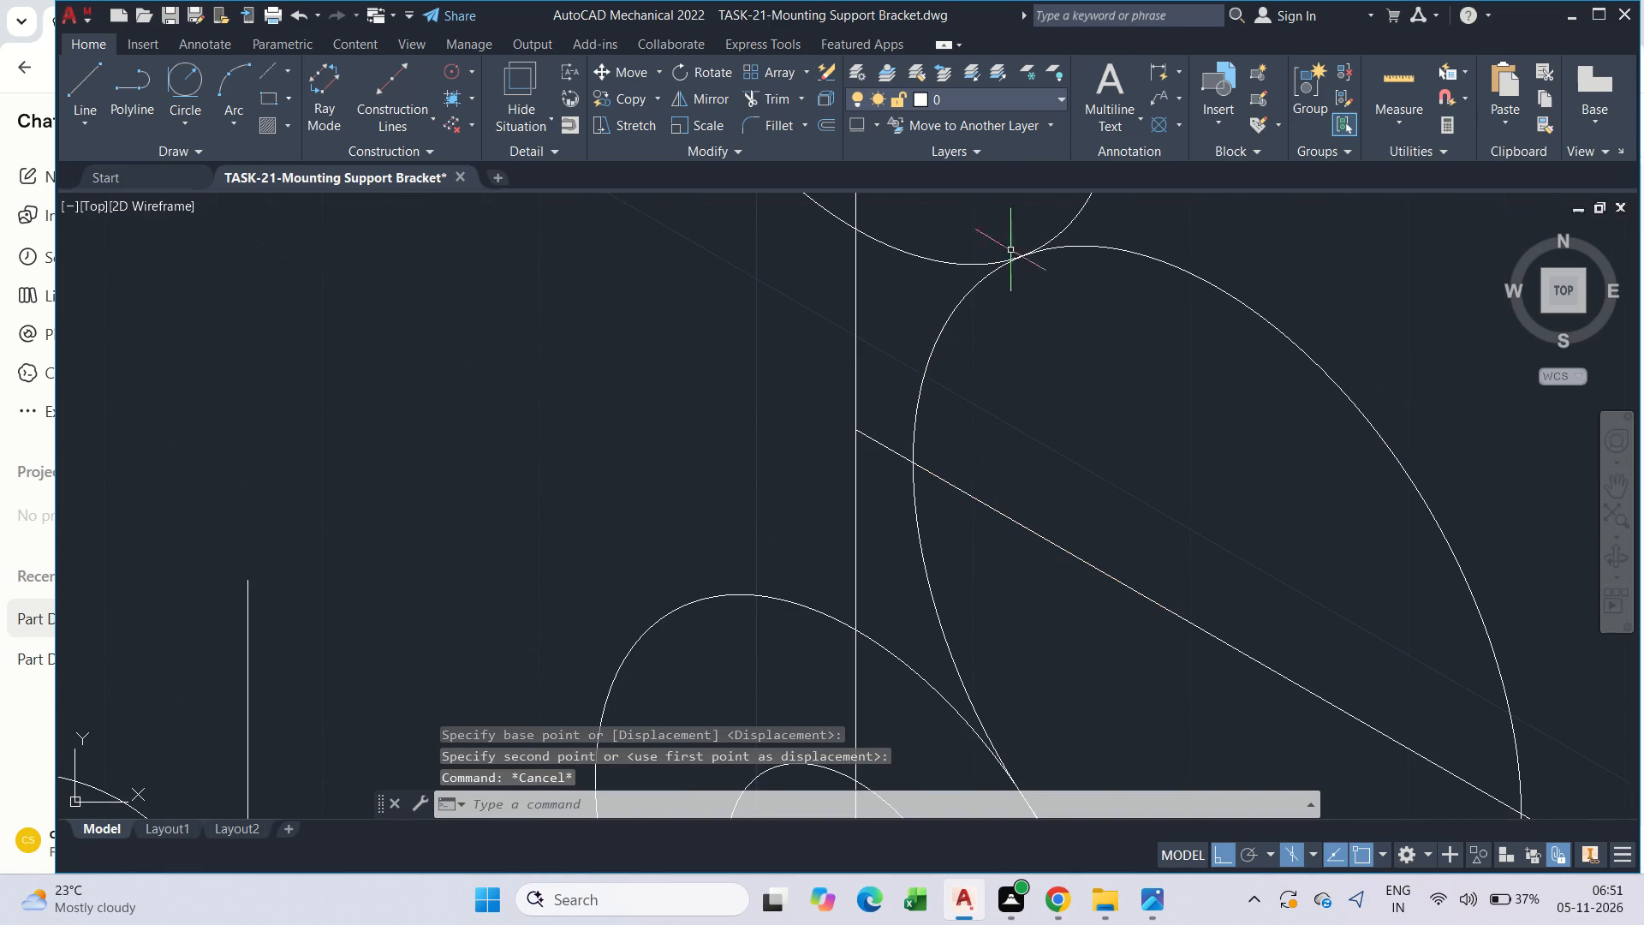
Nudge the diameter-28 isocircle slightly at its contact point with the upper diameter-24 isocircle to refine the tangency.
scroll(1056, 199, "up", 5)
scroll(1056, 200, "down", 3)
left_click_drag(1068, 379, 1029, 347)
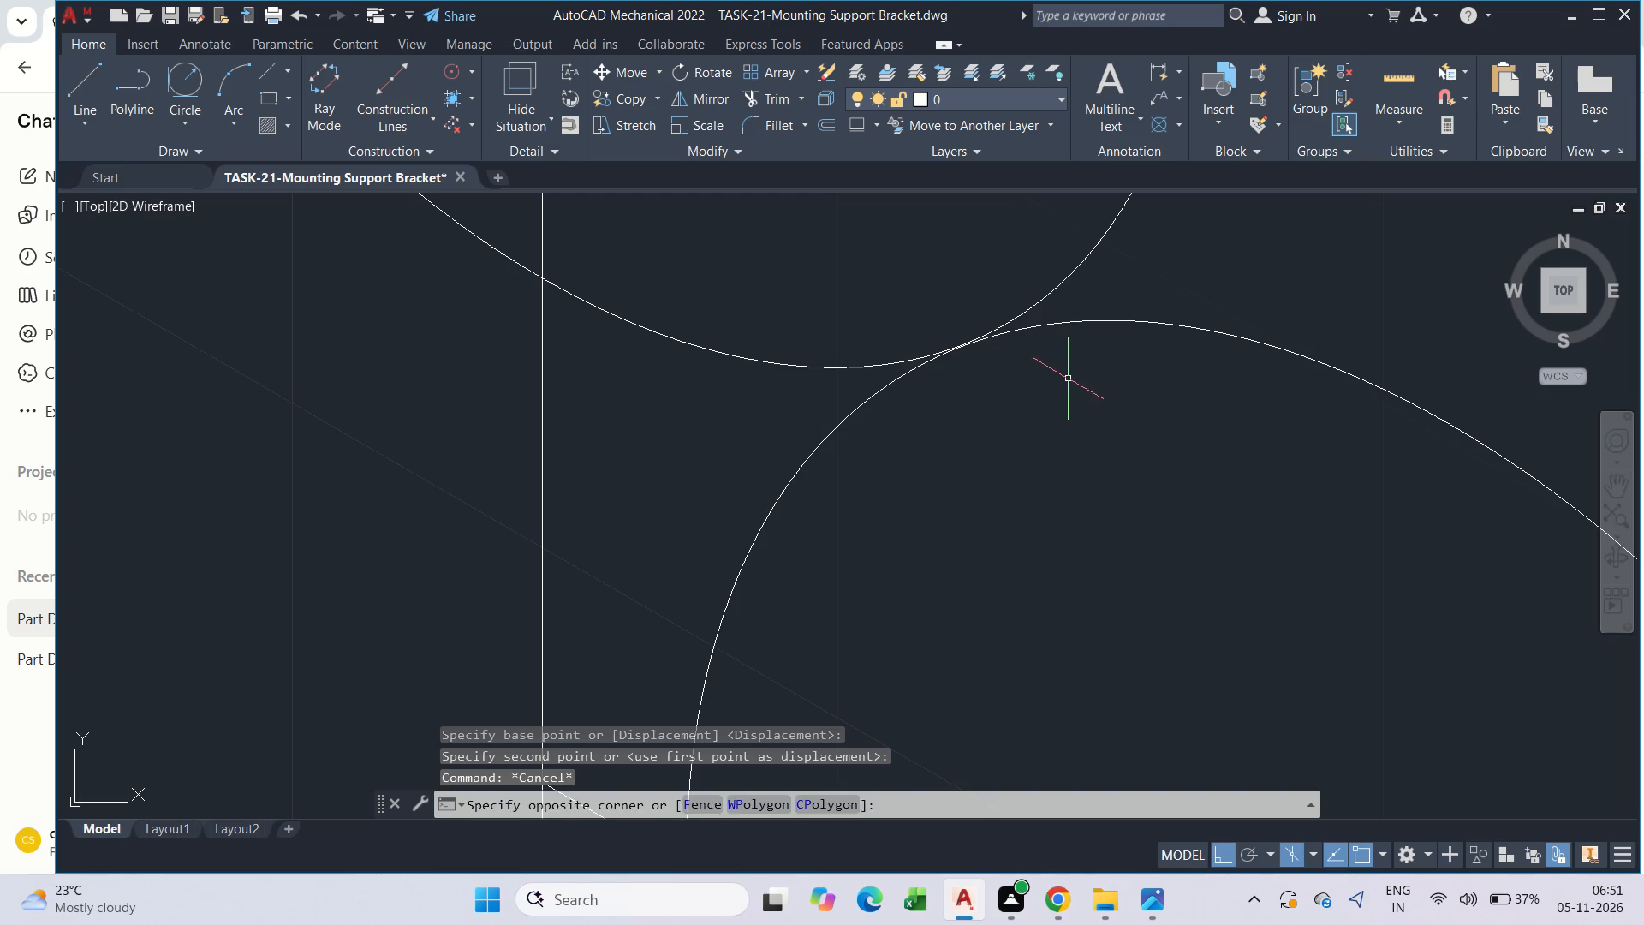
left_click_drag(1029, 347, 1022, 337)
left_click(1018, 323)
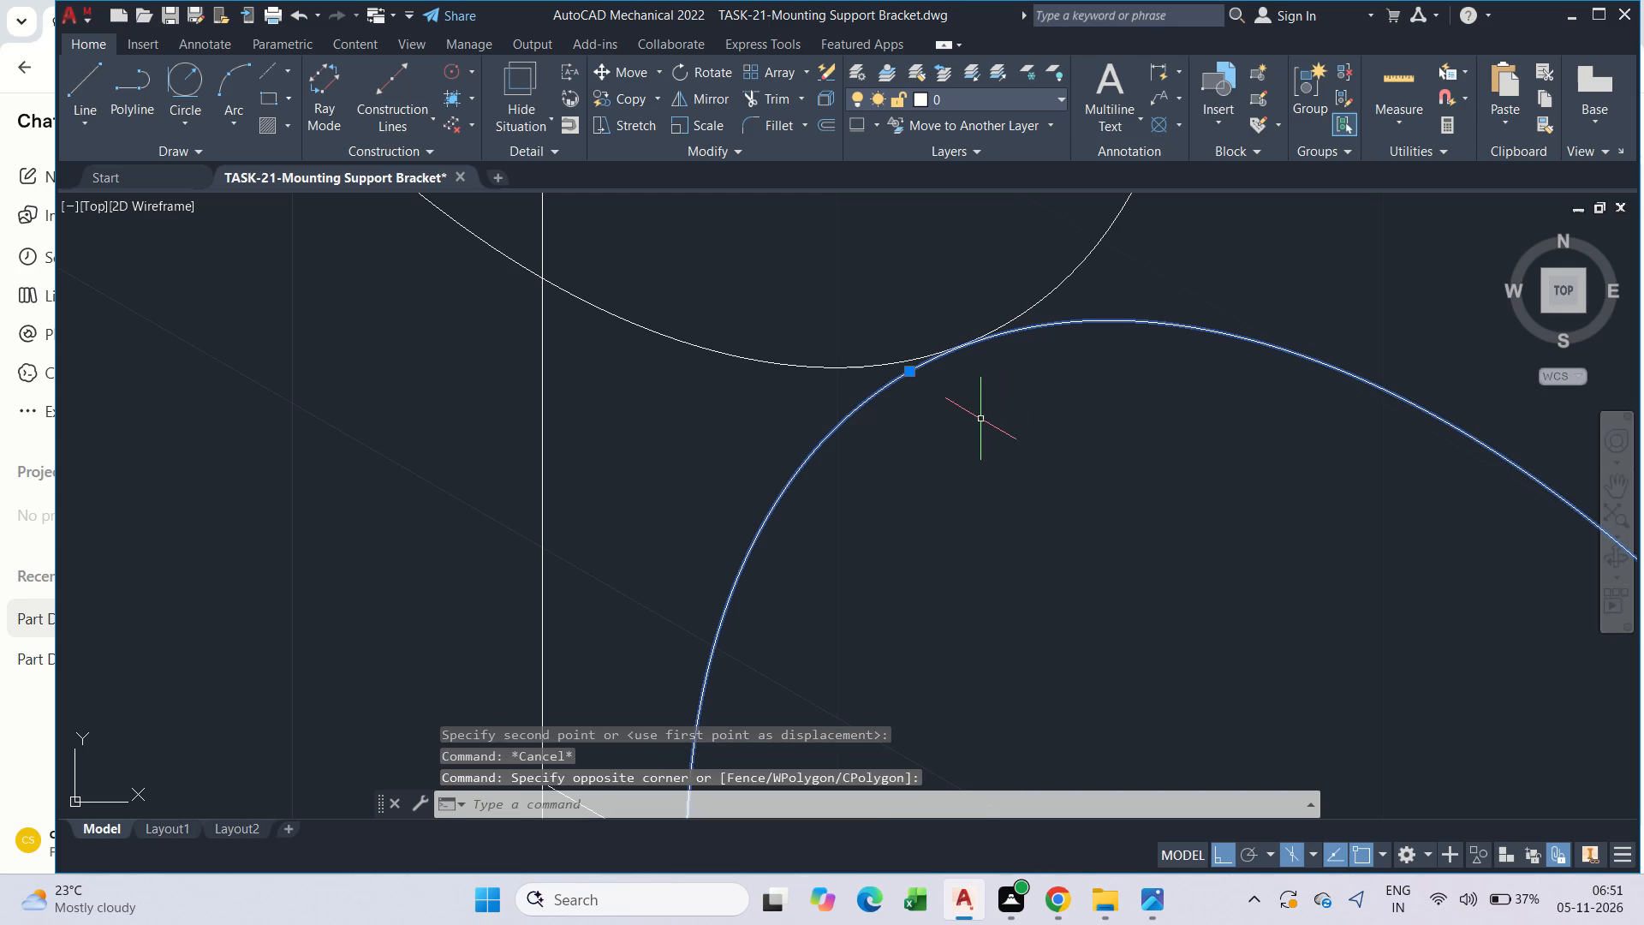
type("m")
key("space")
scroll(950, 355, "up", 3)
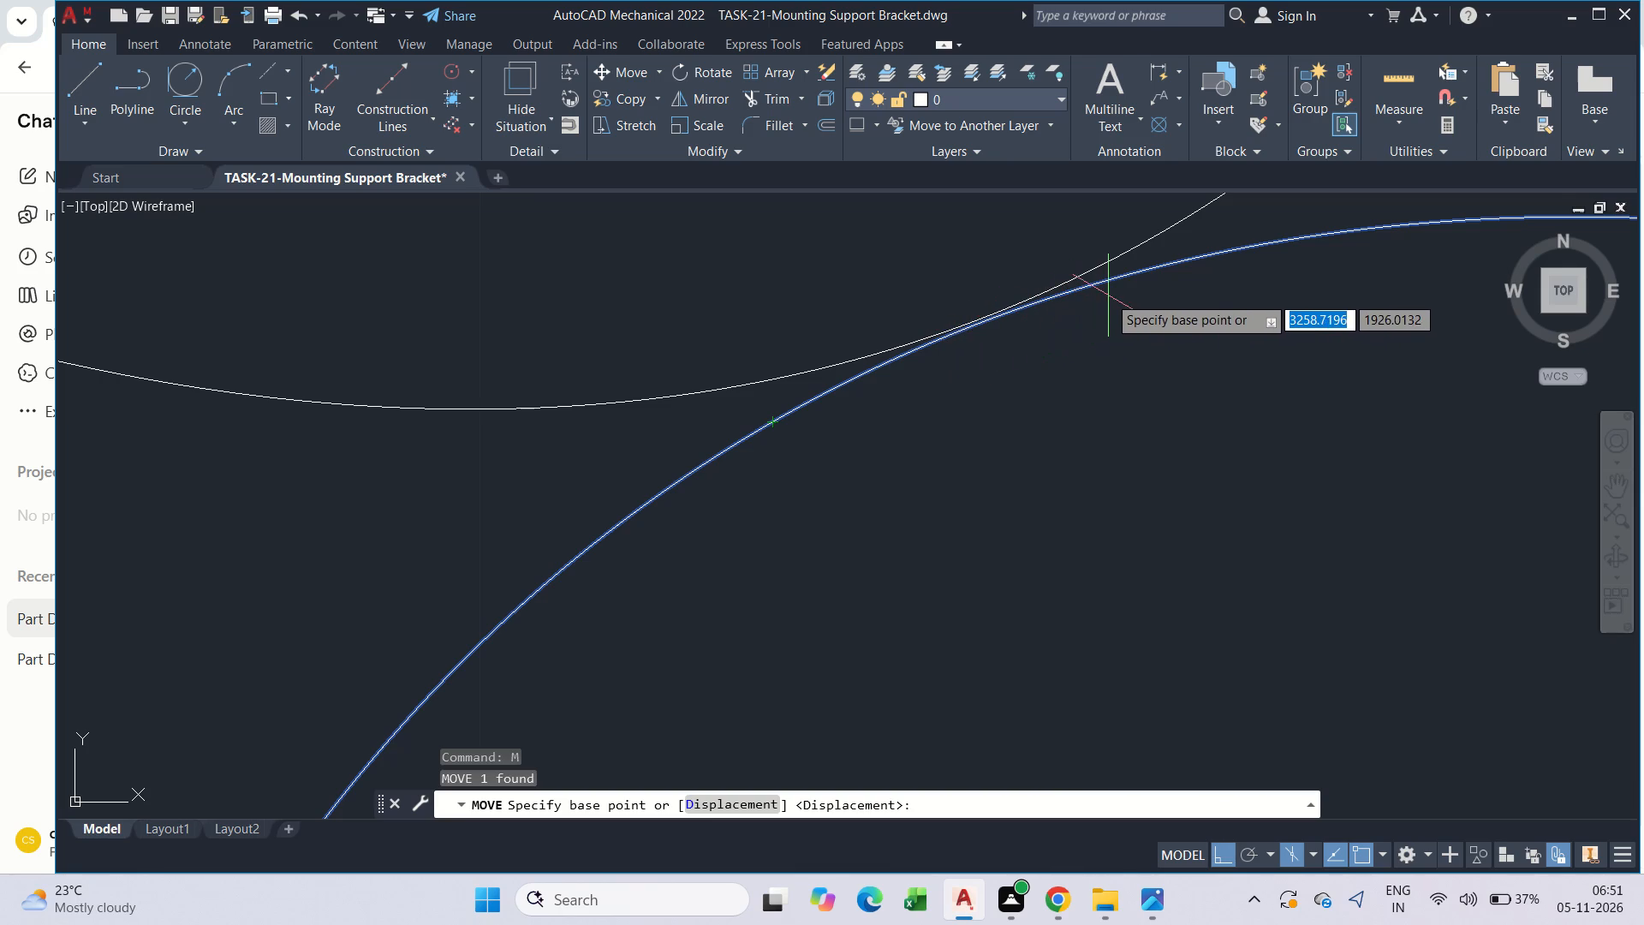
left_click(1018, 310)
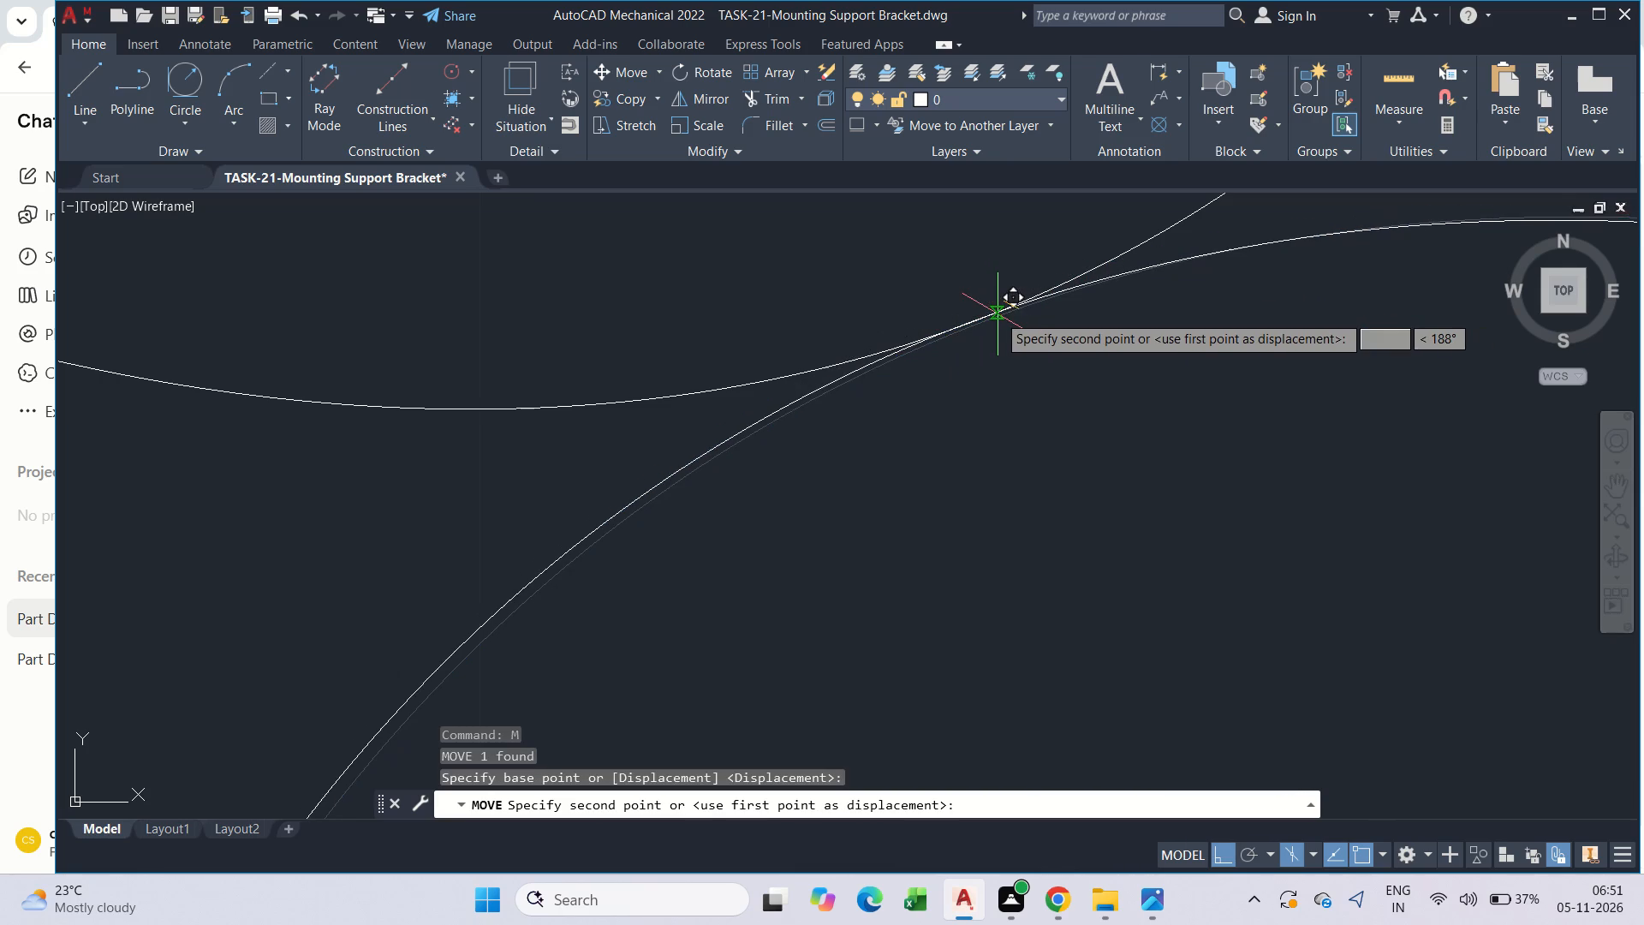
left_click(998, 314)
scroll(912, 394, "down", 4)
key("Escape")
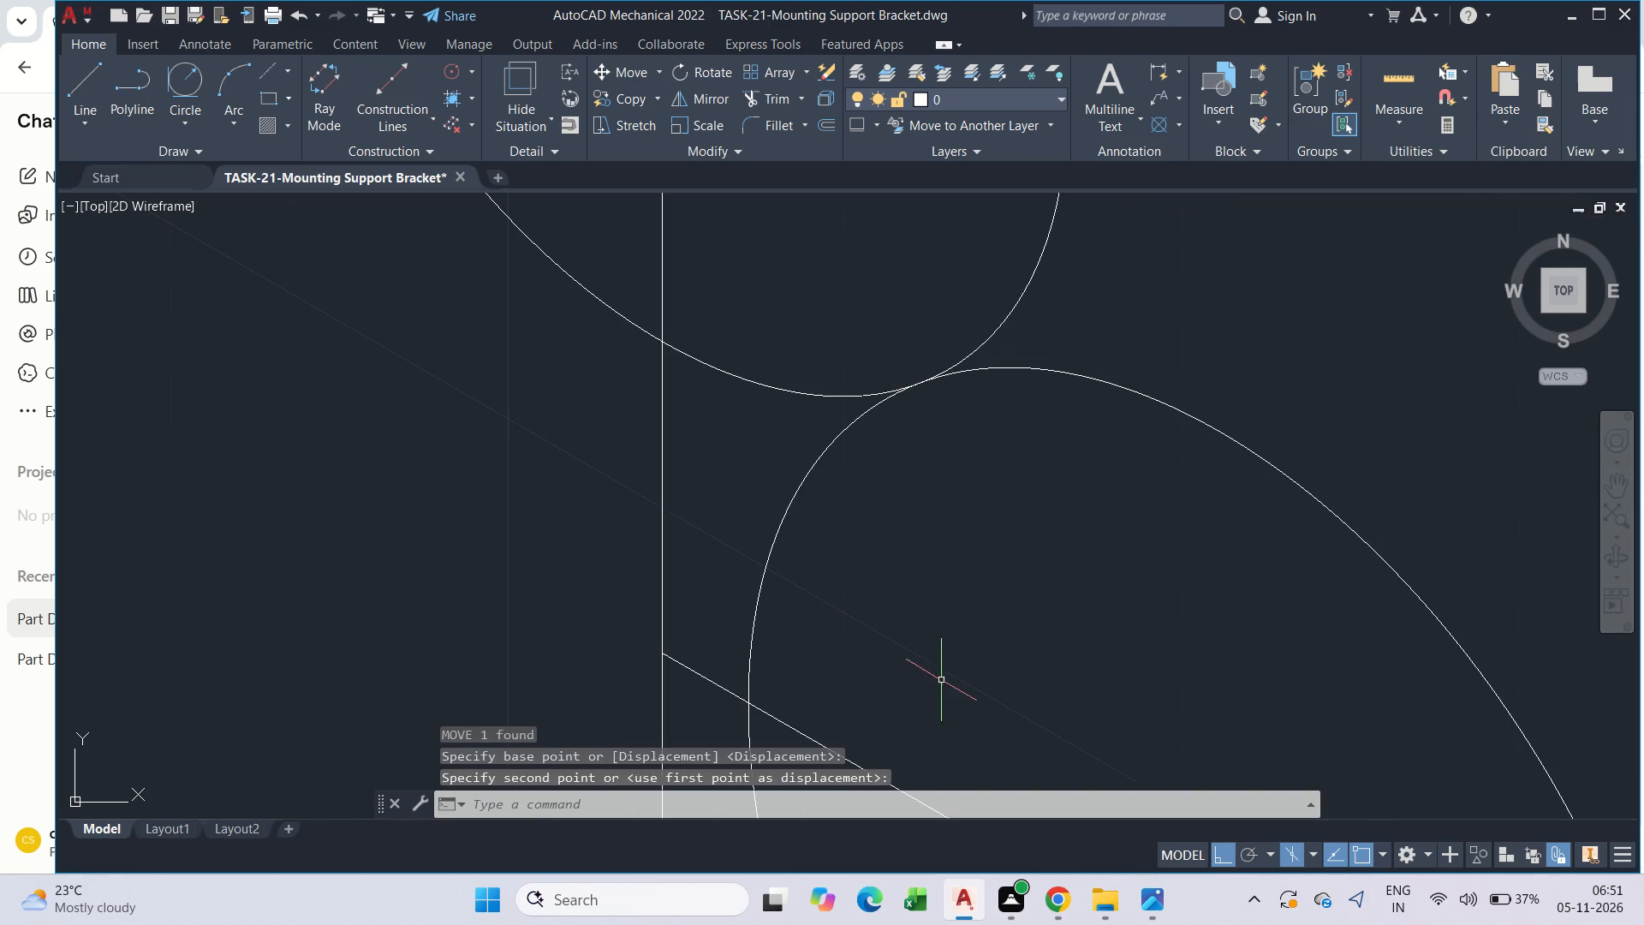
Examine how the diameter-28 isocircle meets the lower diameter-24 isocircle on the tall vertical edge.
middle_click_drag(941, 681, 1014, 260)
scroll(1014, 259, "down", 2)
scroll(983, 466, "up", 4)
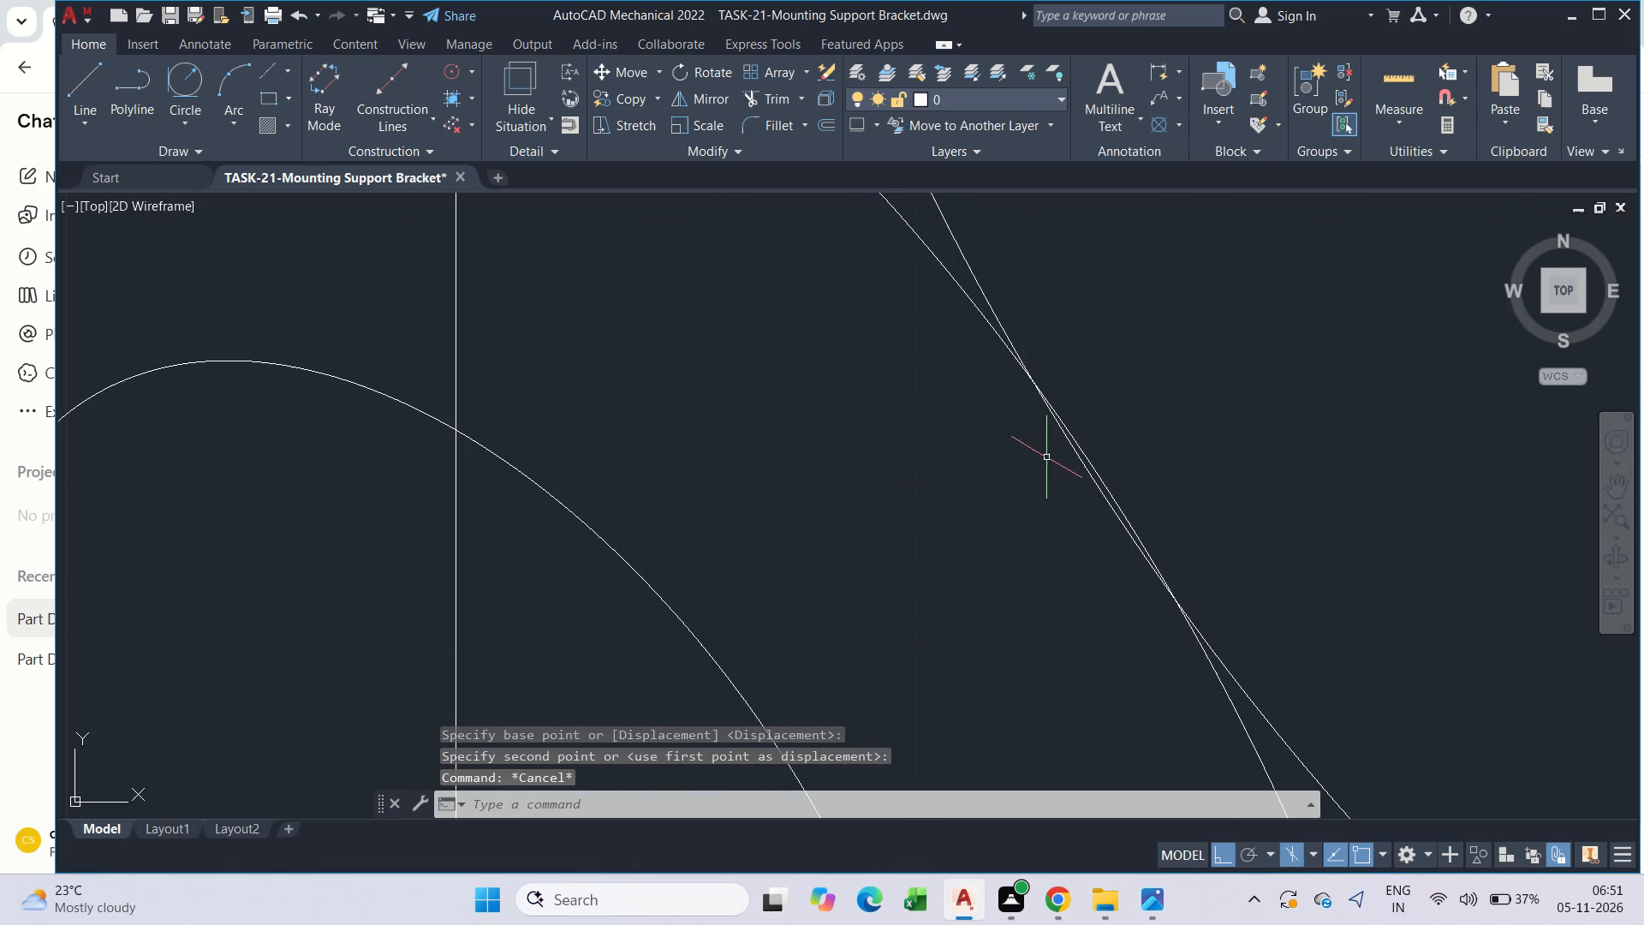
scroll(1072, 451, "down", 3)
middle_click(1075, 449)
key("Escape")
scroll(1102, 391, "down", 3)
middle_click_drag(1102, 391, 1067, 473)
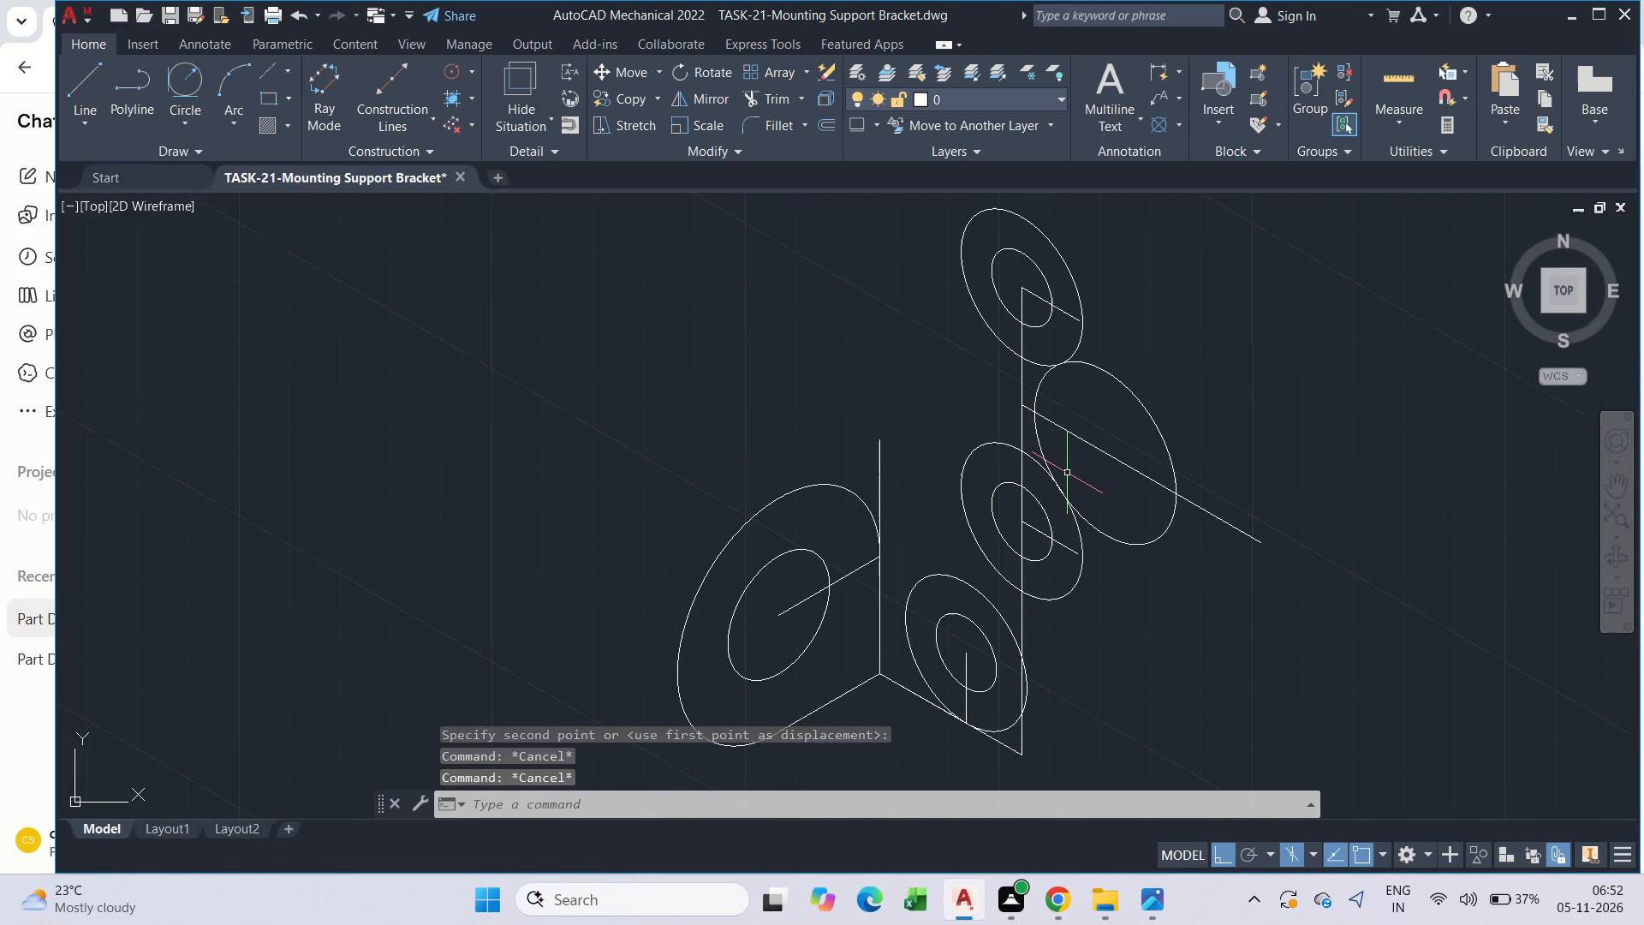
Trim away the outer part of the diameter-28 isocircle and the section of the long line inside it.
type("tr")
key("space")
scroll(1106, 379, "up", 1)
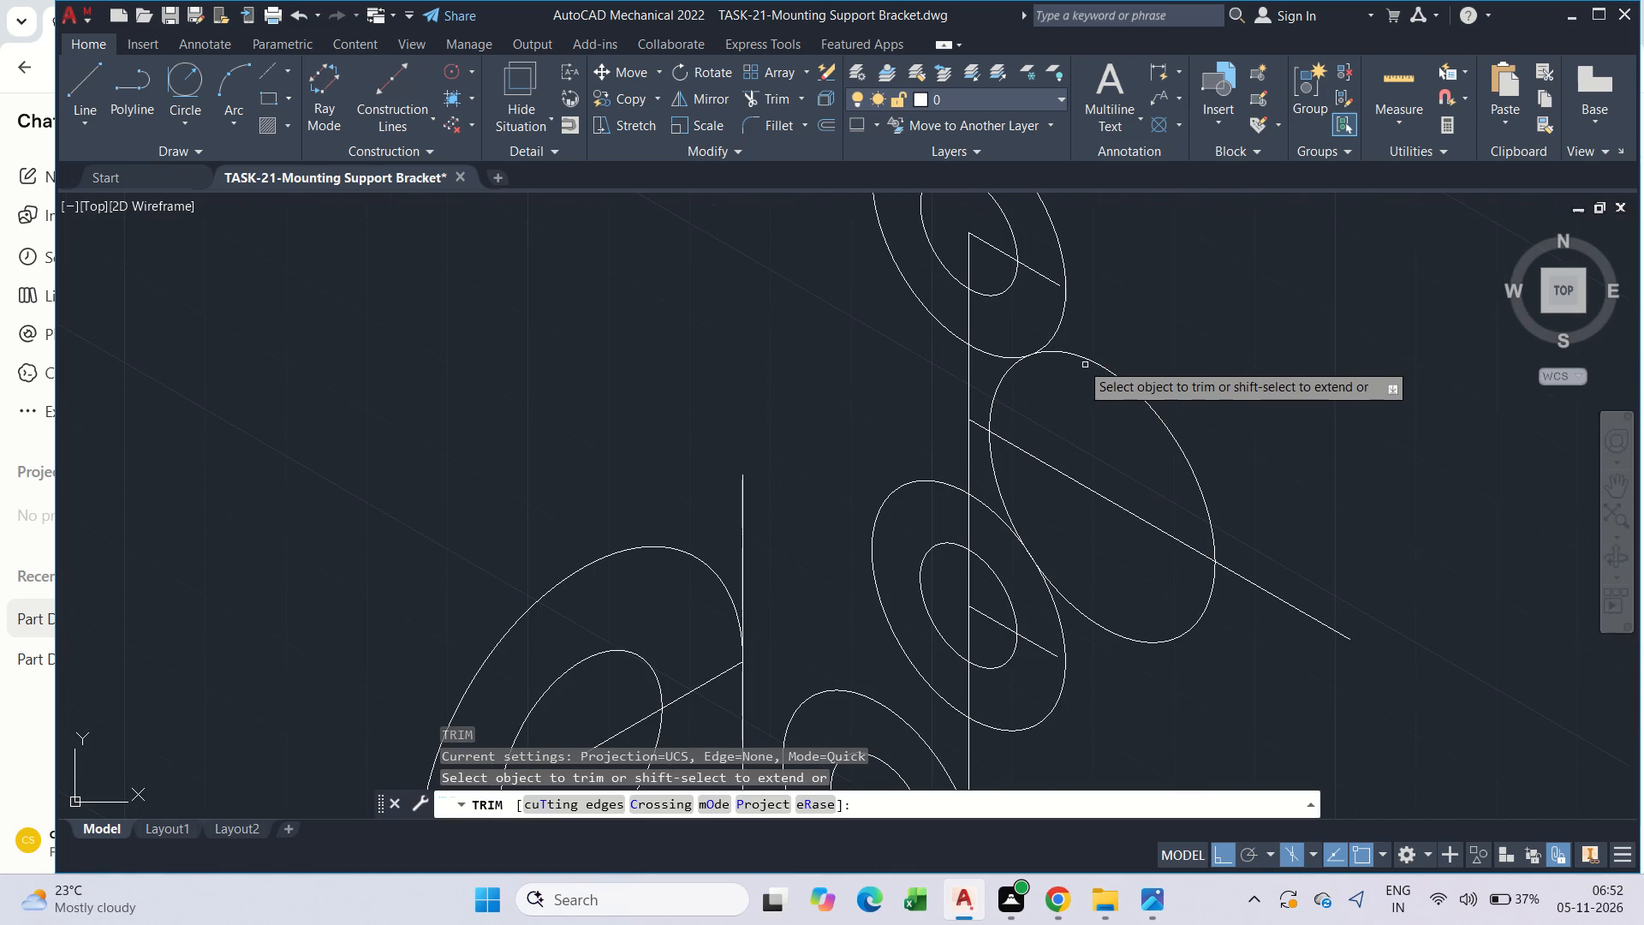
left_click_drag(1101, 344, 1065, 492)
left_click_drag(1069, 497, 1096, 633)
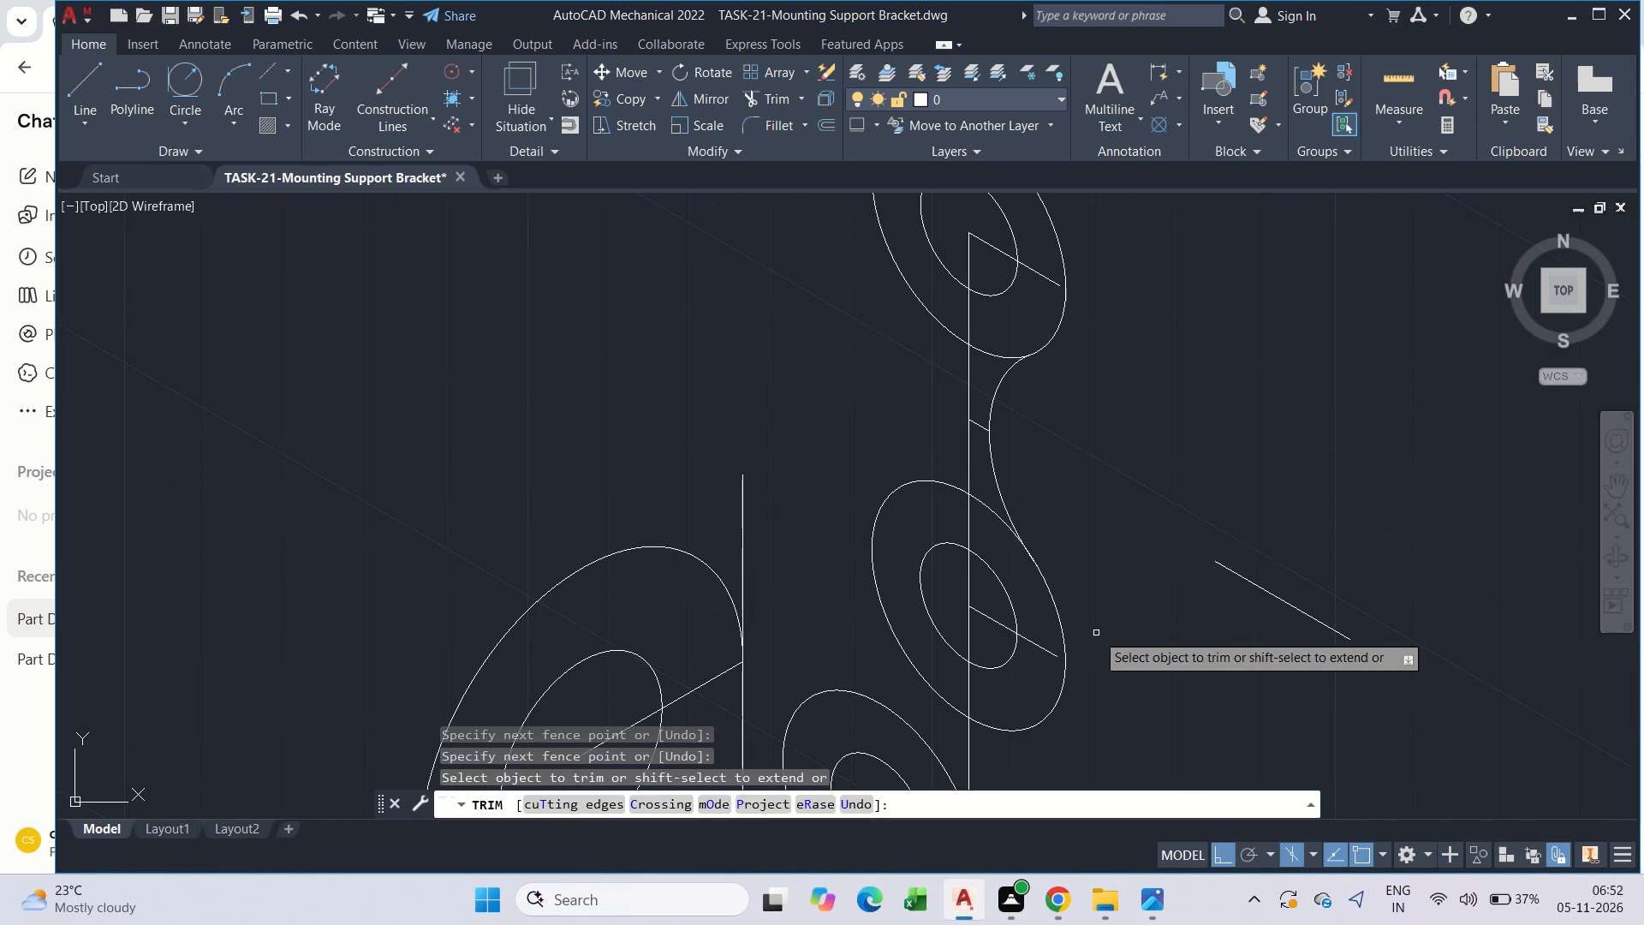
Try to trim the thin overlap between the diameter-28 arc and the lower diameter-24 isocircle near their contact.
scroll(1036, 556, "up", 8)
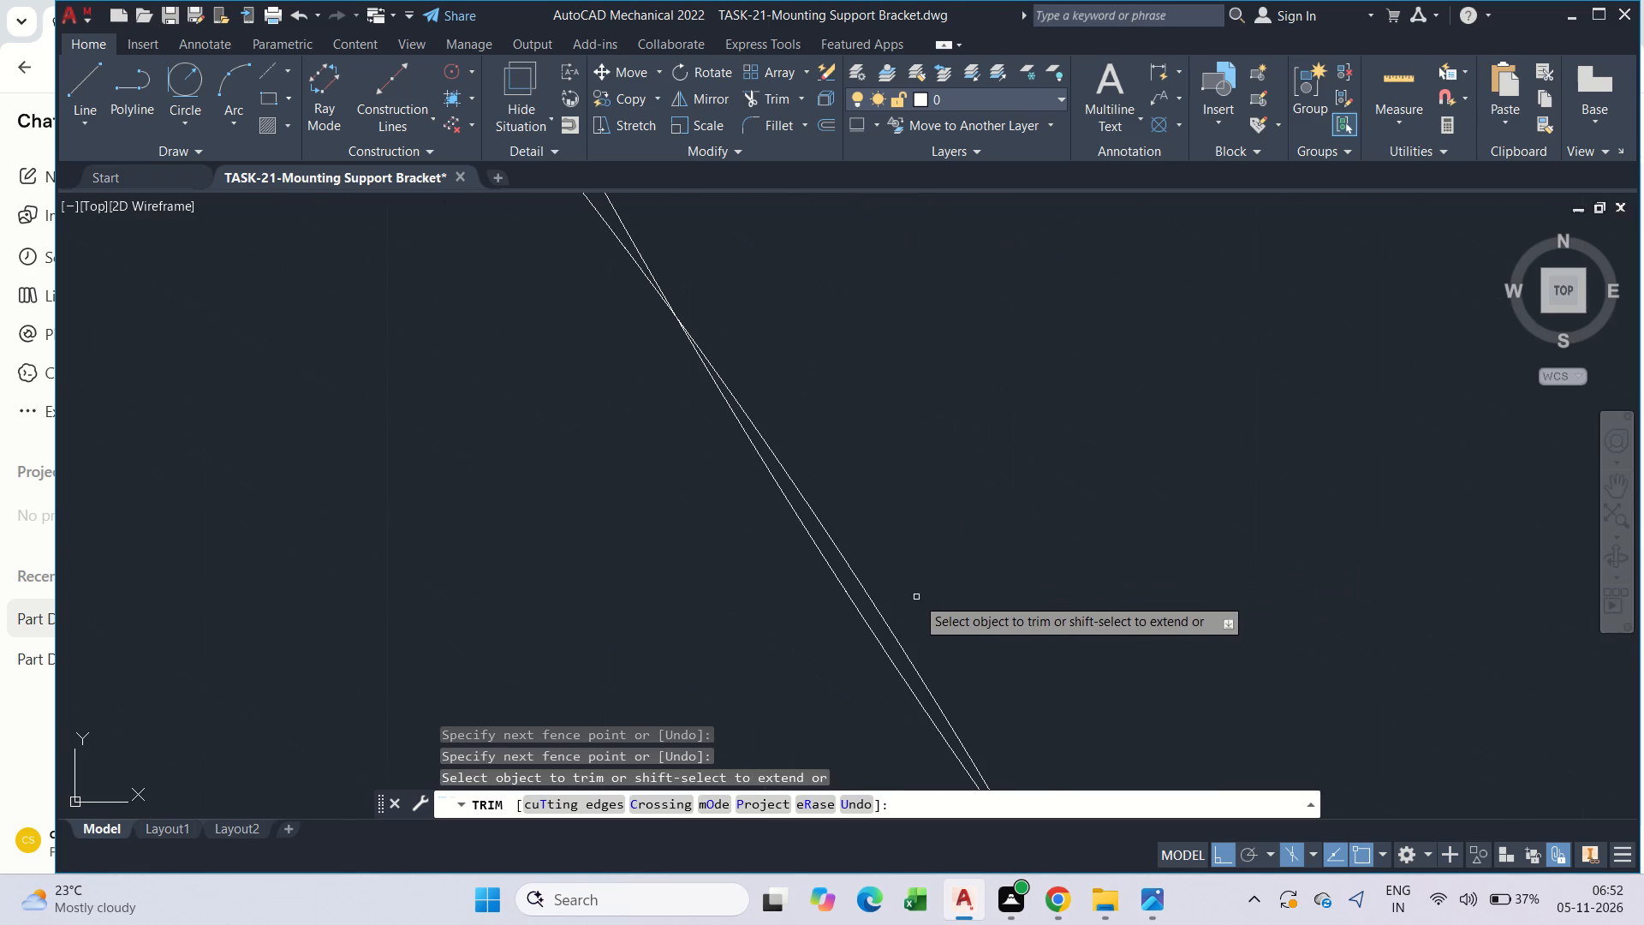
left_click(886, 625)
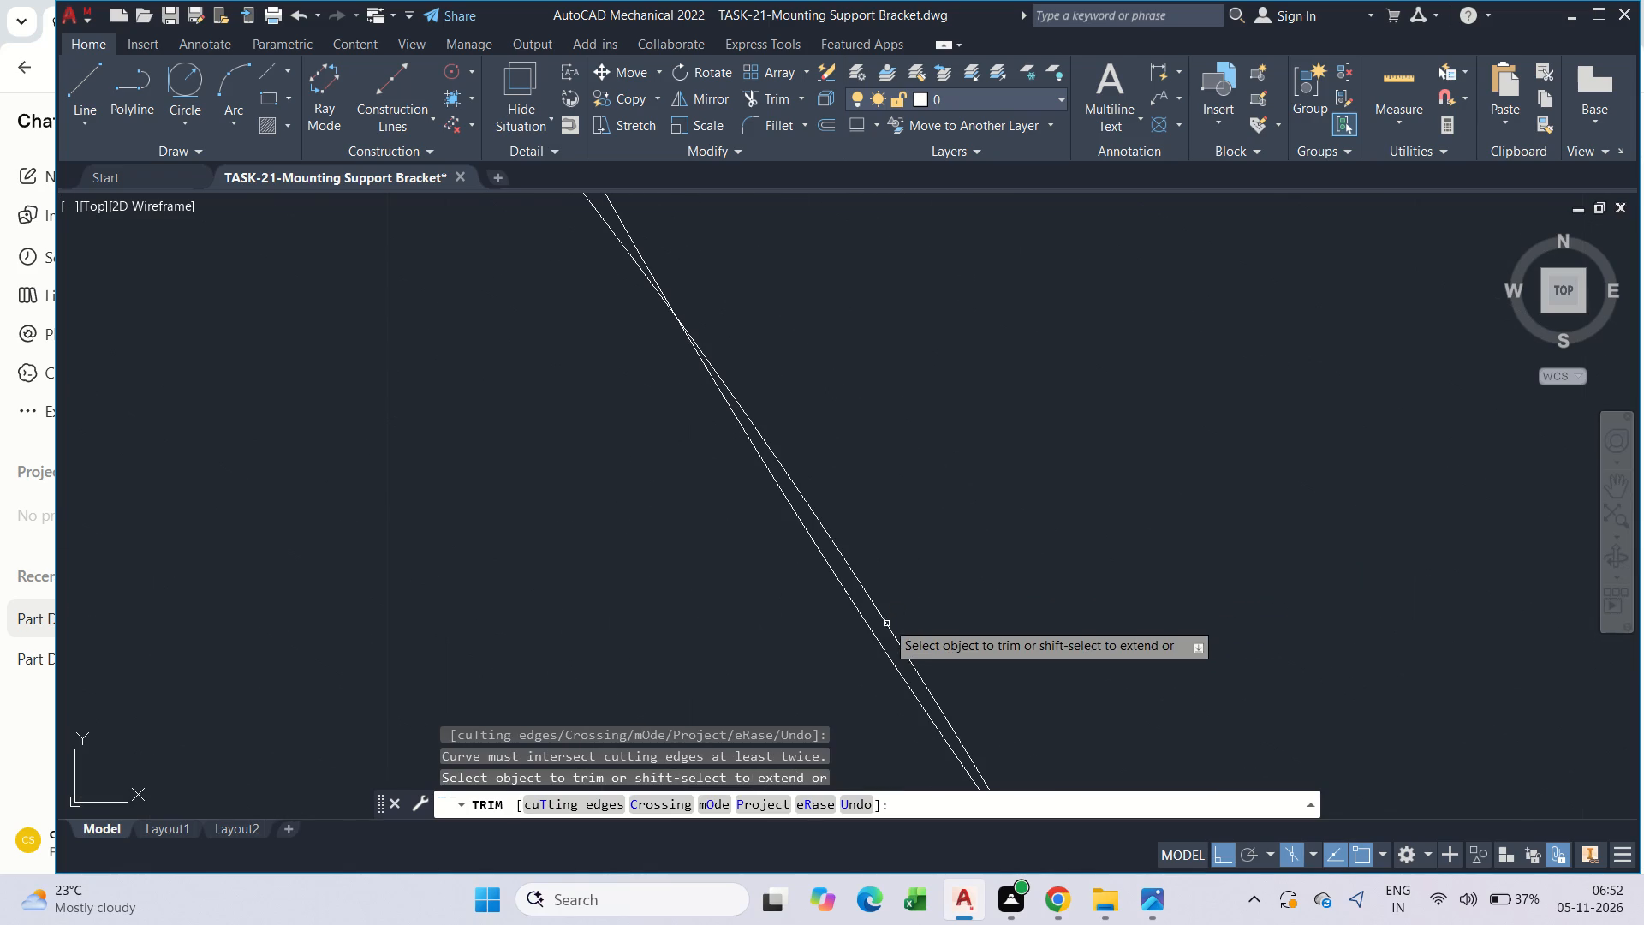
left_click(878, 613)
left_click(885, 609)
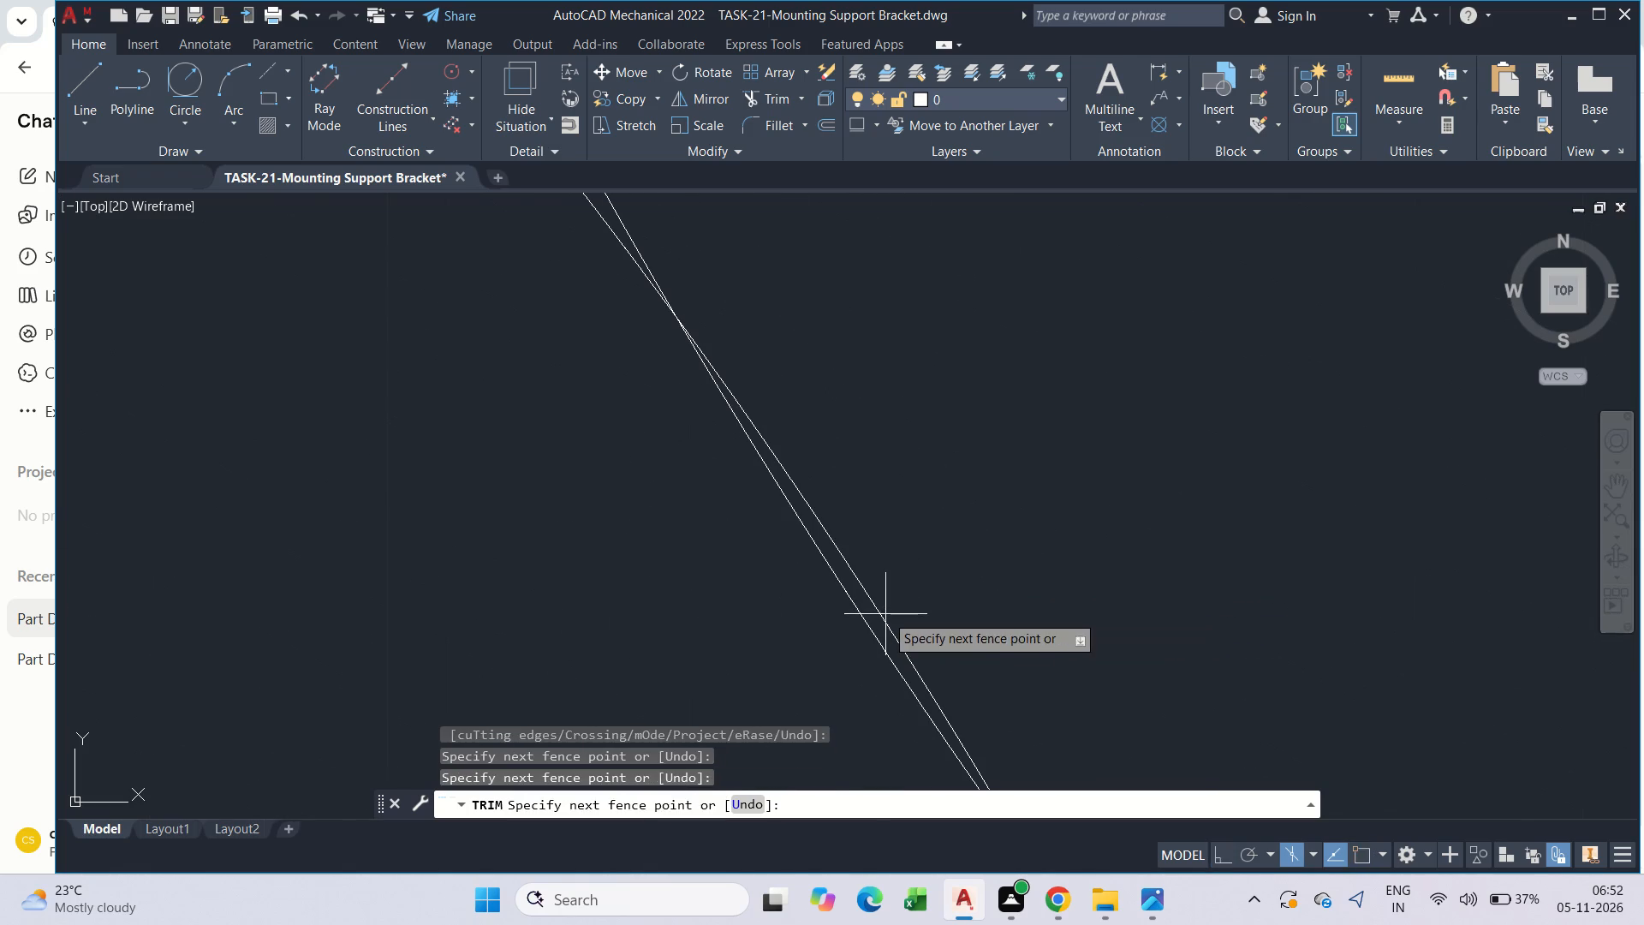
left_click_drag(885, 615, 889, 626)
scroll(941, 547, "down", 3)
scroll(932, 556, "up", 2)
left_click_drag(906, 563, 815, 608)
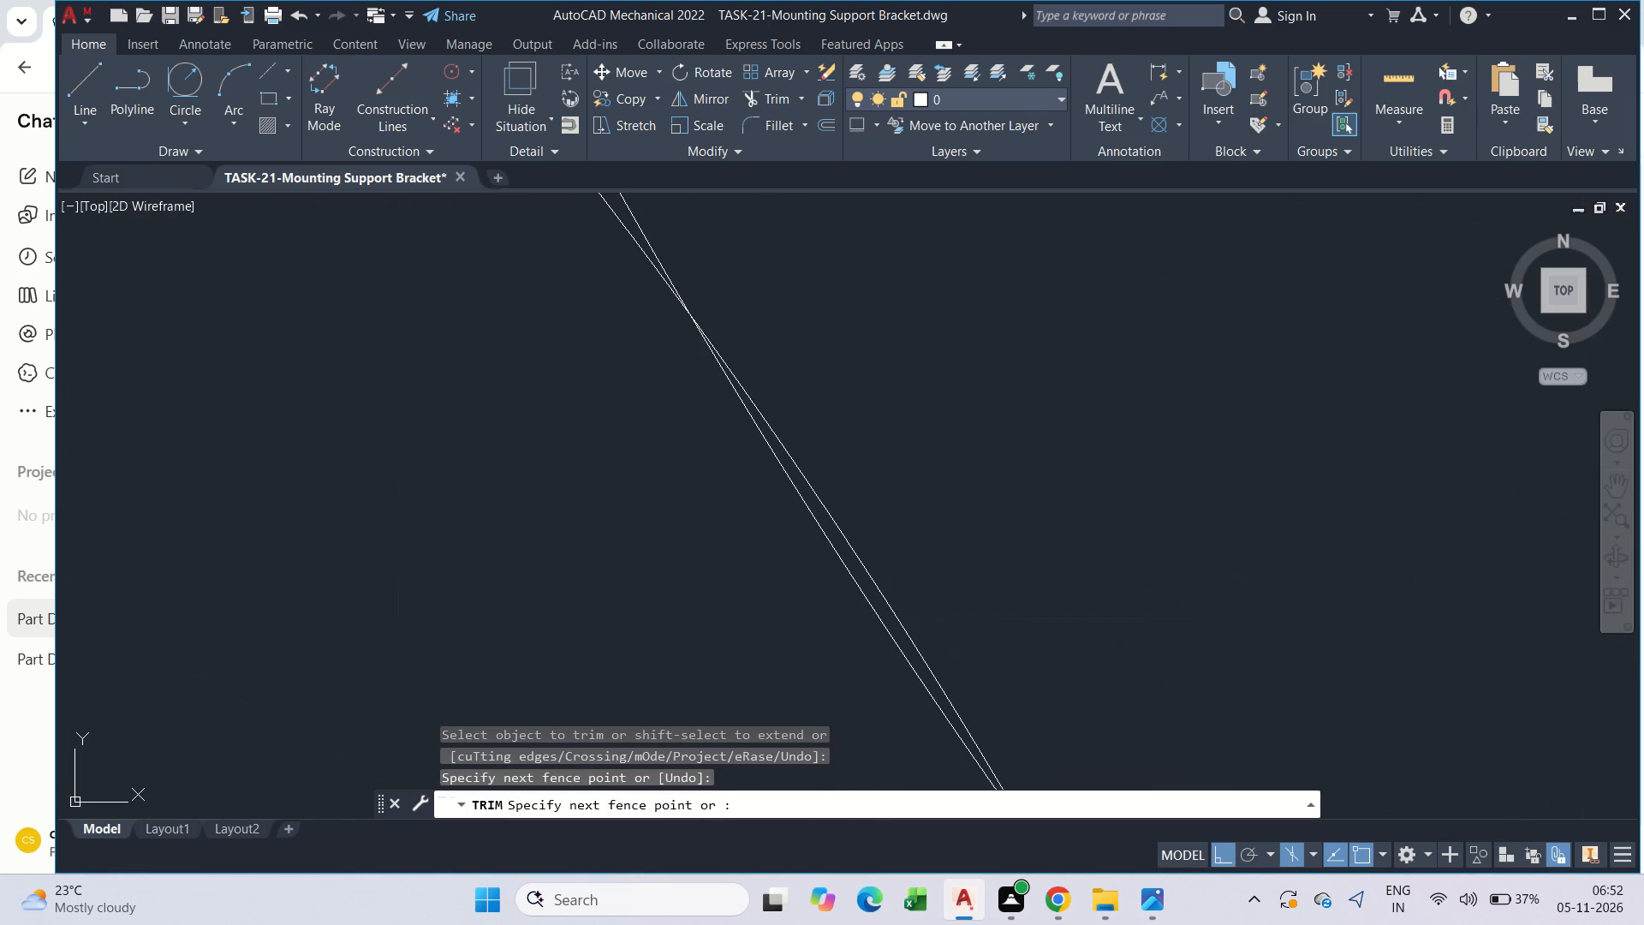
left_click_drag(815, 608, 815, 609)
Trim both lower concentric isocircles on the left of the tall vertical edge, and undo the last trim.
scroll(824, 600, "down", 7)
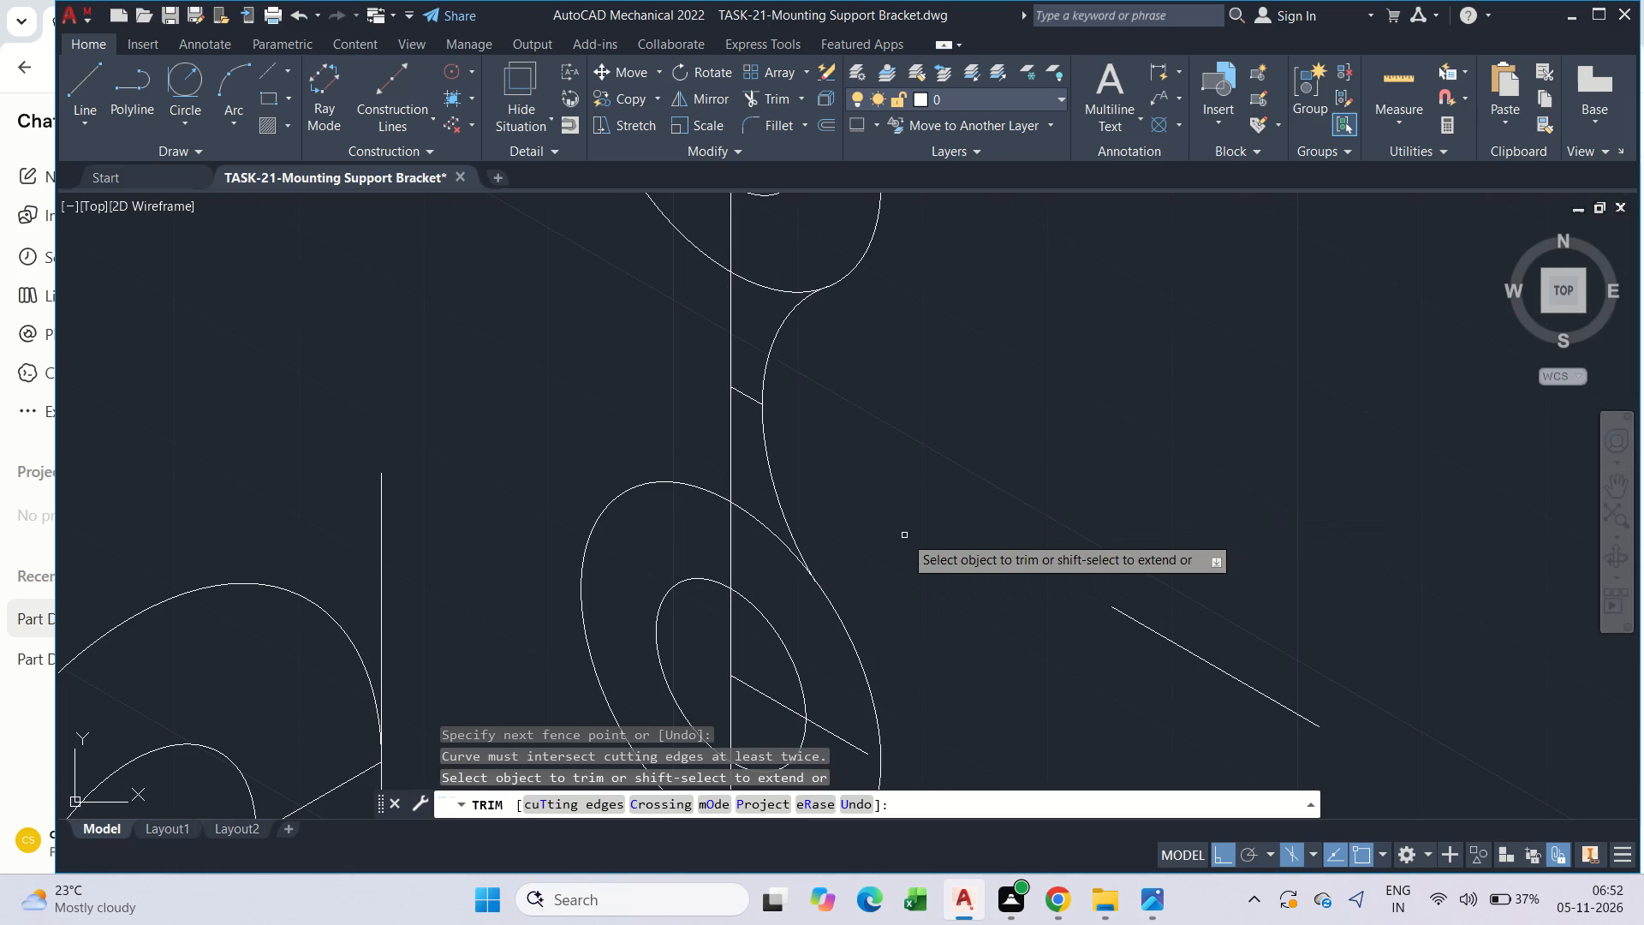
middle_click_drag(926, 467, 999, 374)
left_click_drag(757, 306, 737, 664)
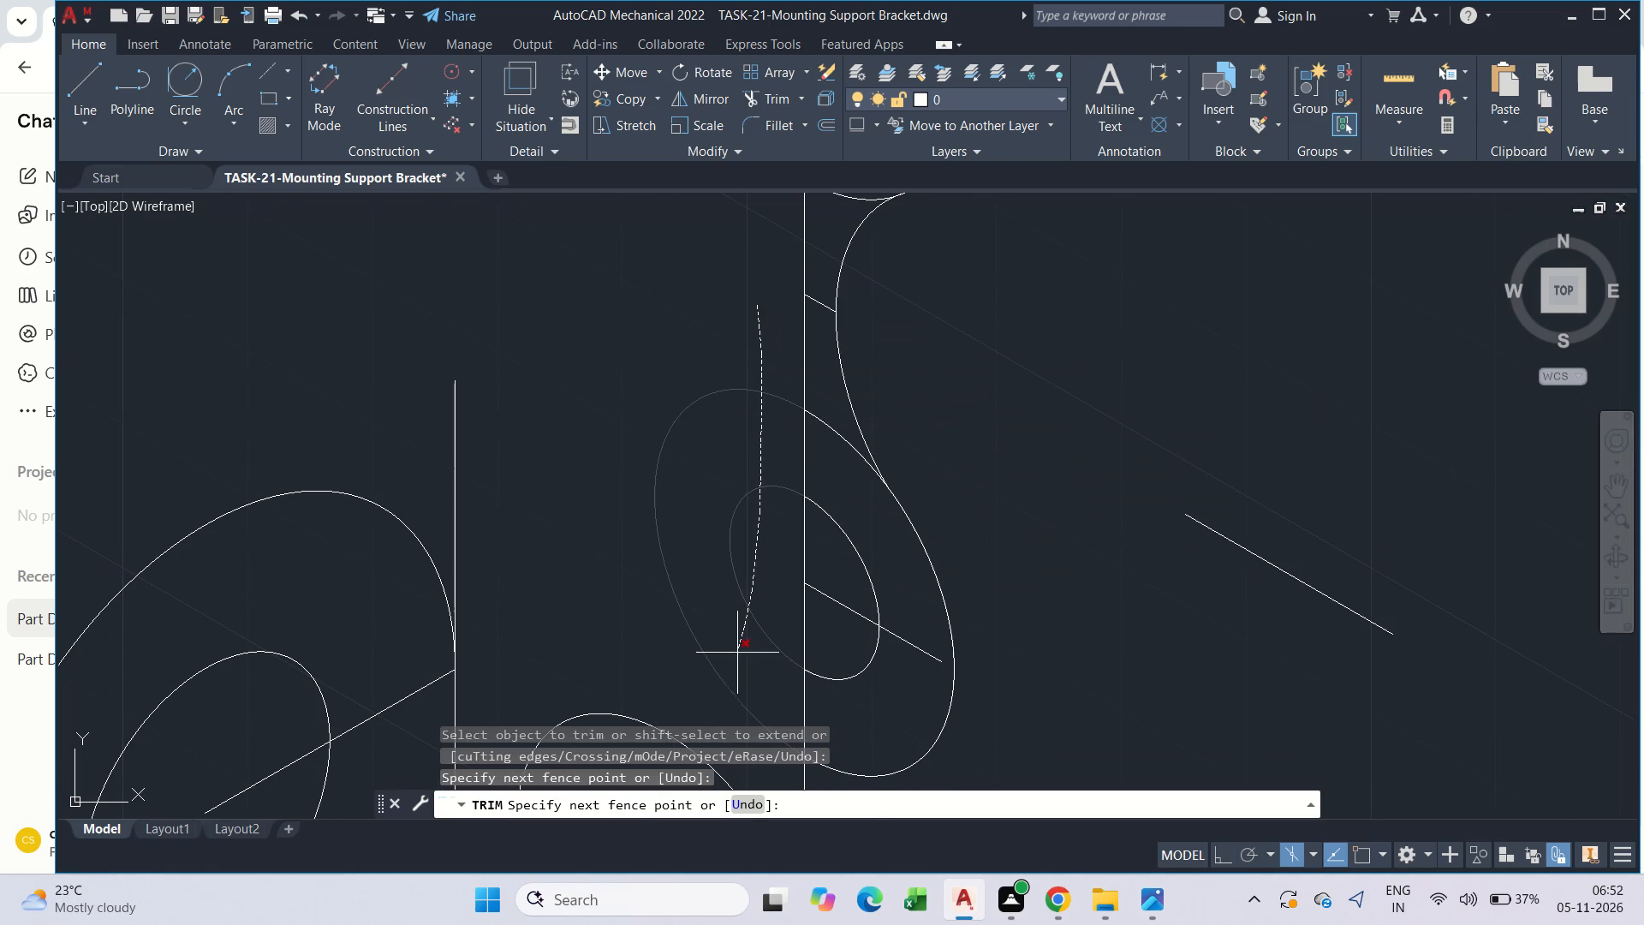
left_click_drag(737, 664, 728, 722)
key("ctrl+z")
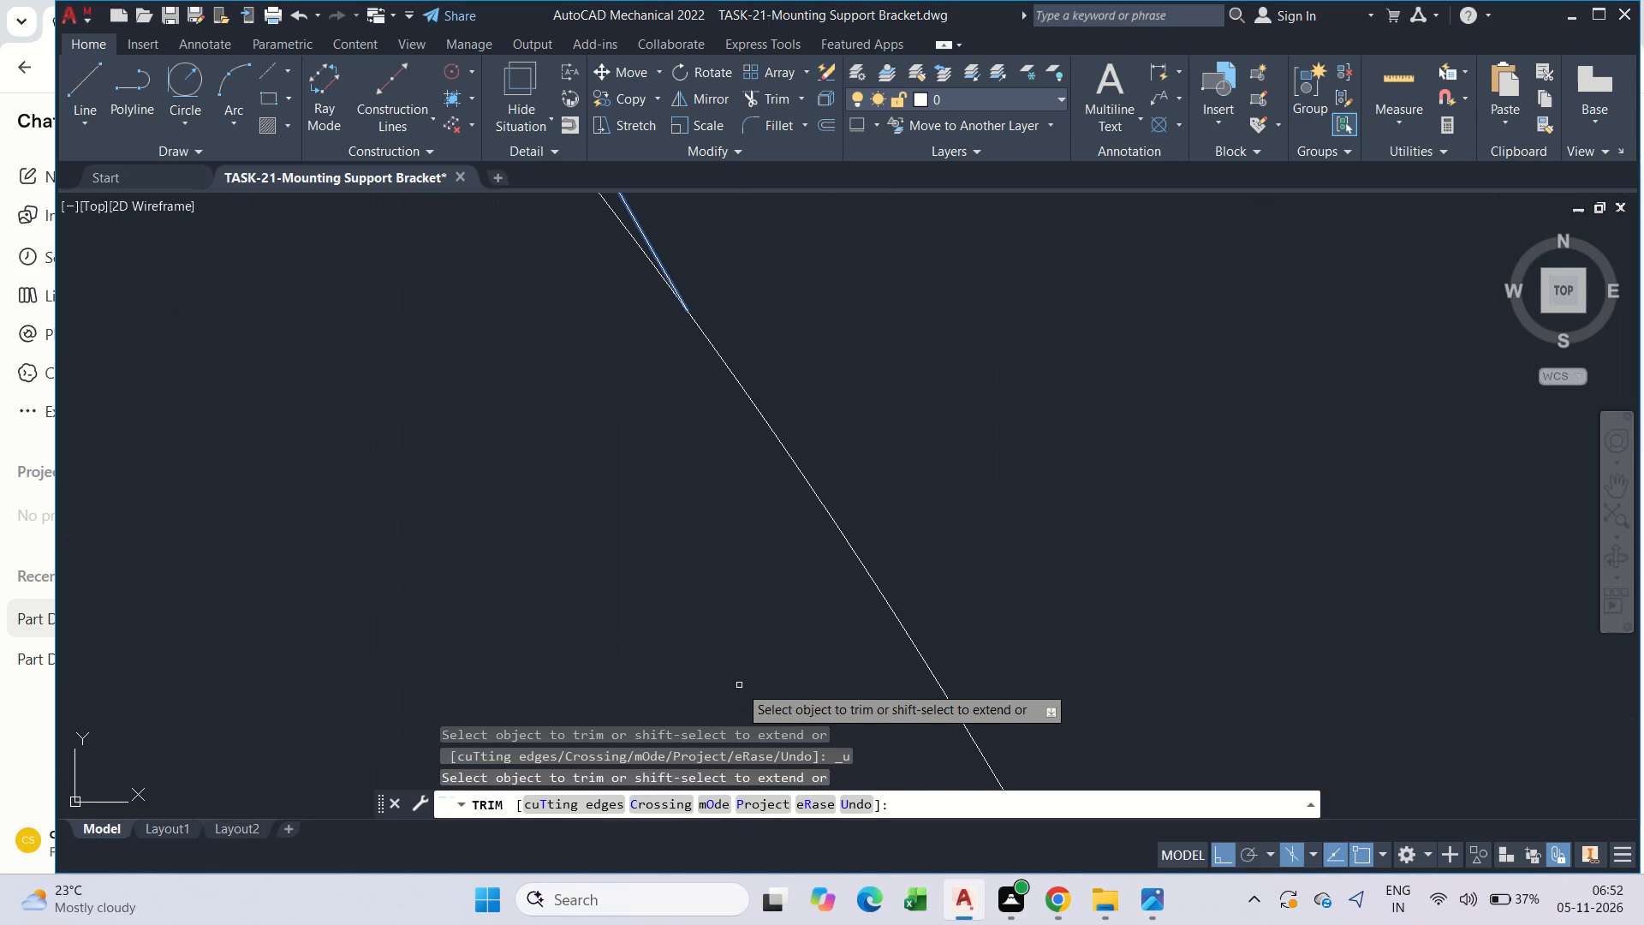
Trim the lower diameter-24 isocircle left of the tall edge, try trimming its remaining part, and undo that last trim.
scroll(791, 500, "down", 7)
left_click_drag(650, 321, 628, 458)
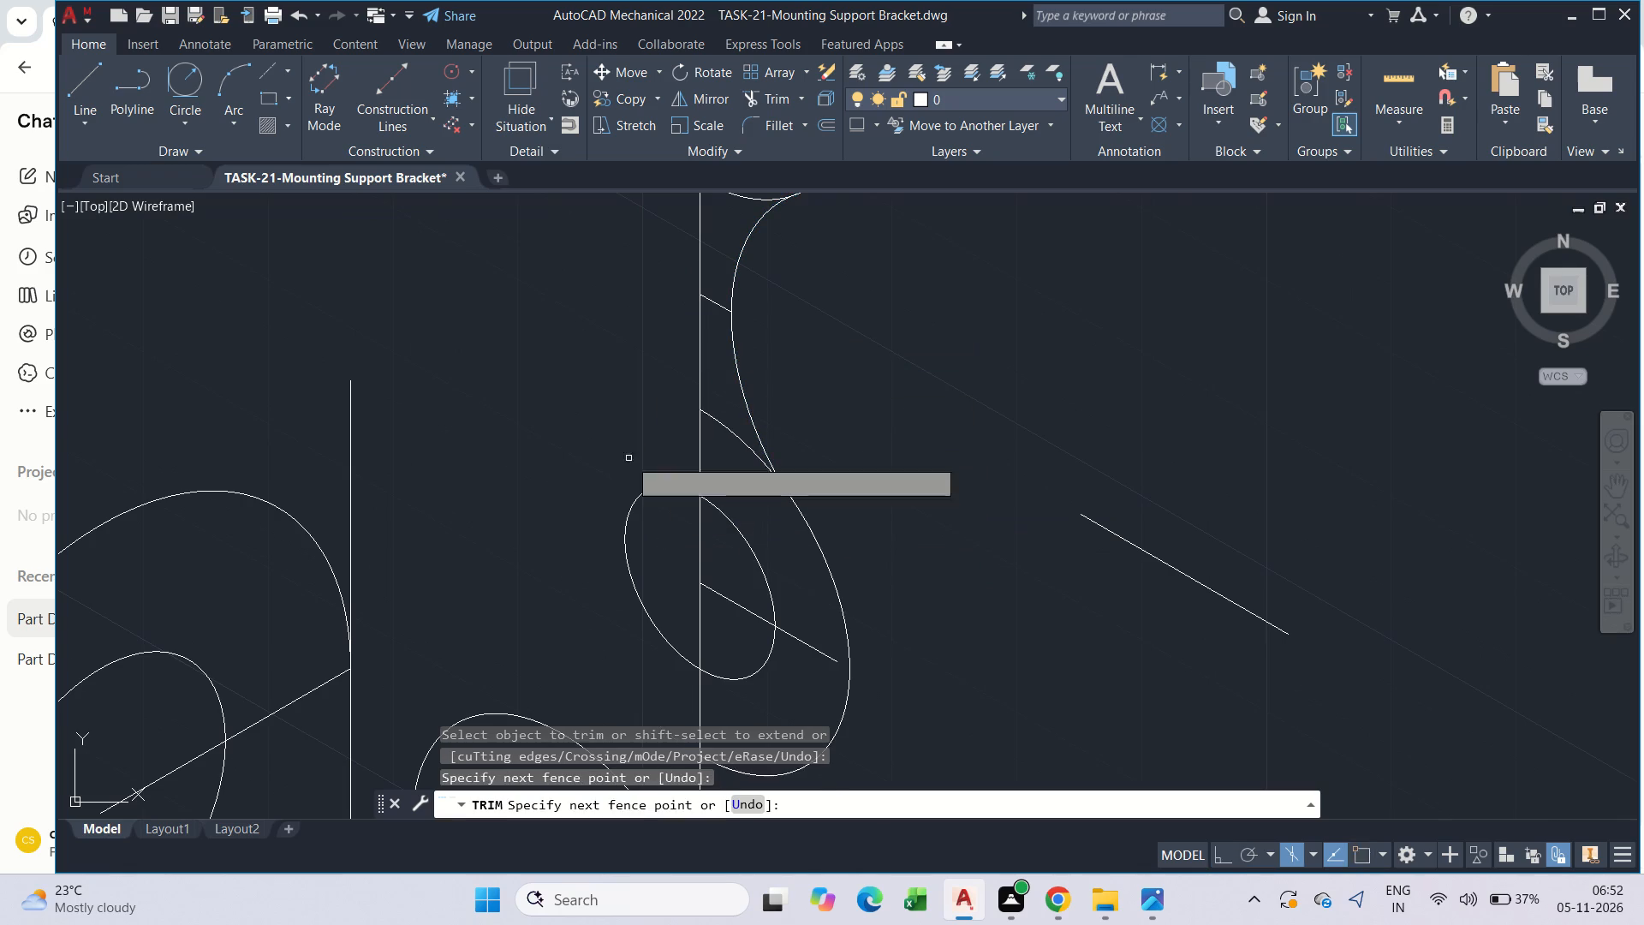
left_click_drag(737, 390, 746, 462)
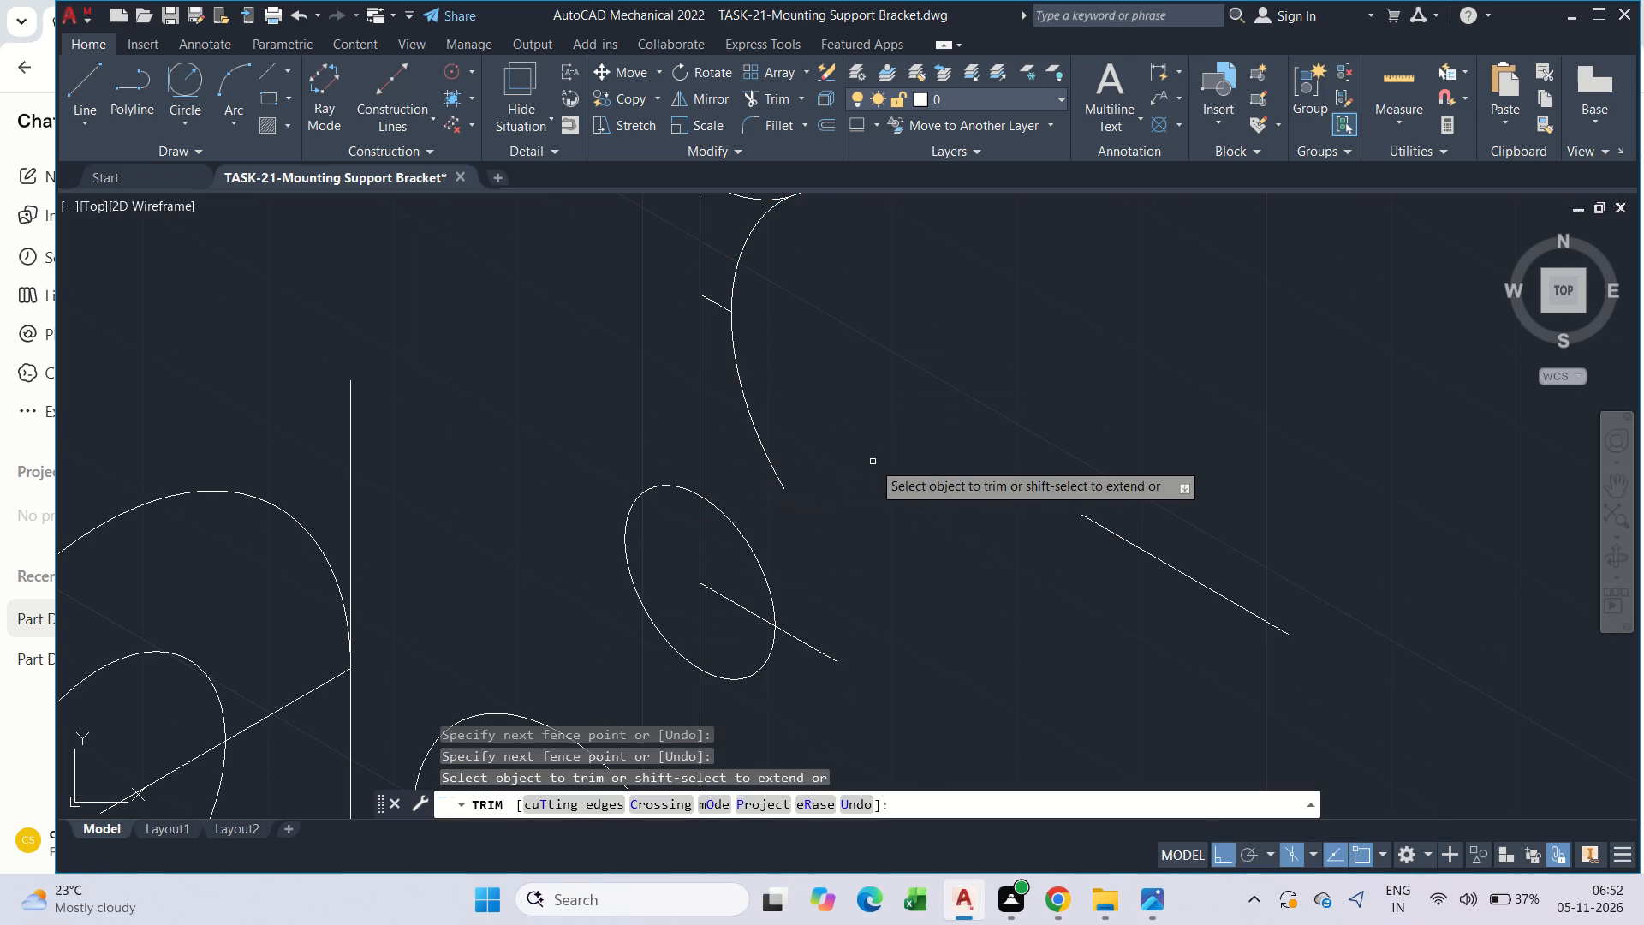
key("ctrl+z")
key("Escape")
Examine the contact between the diameter-28 arc and the lower diameter-24 isocircle, selecting both curves to check their end points.
scroll(749, 527, "up", 3)
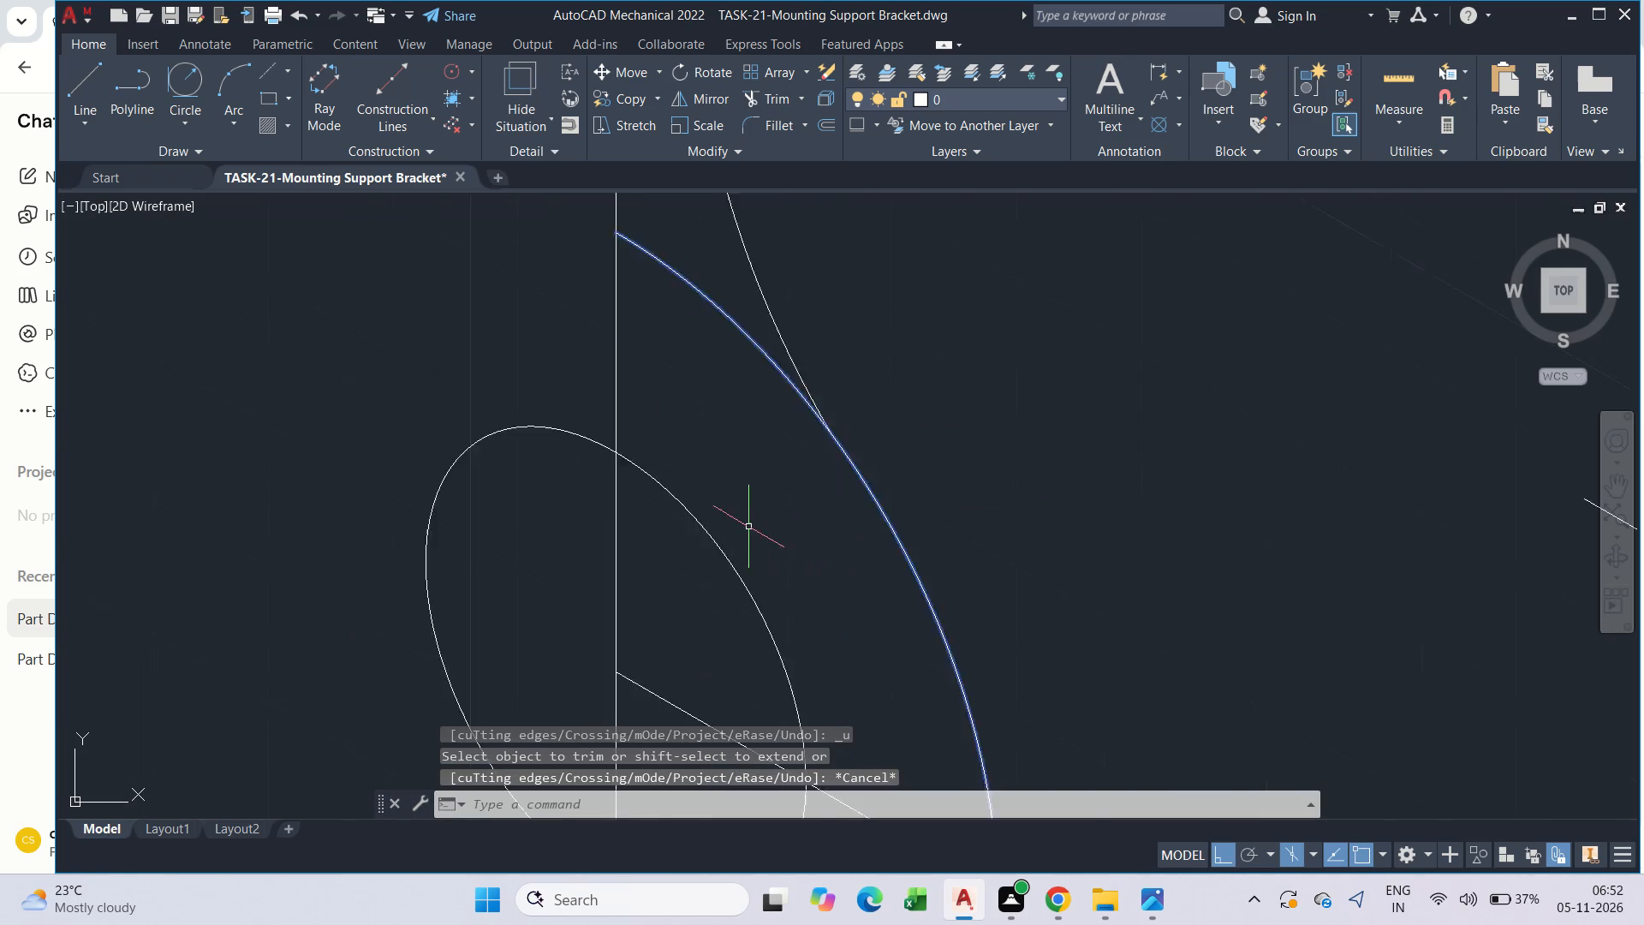
scroll(748, 524, "up", 1)
scroll(975, 323, "up", 2)
middle_click_drag(975, 323, 864, 544)
scroll(864, 544, "down", 1)
key("Escape")
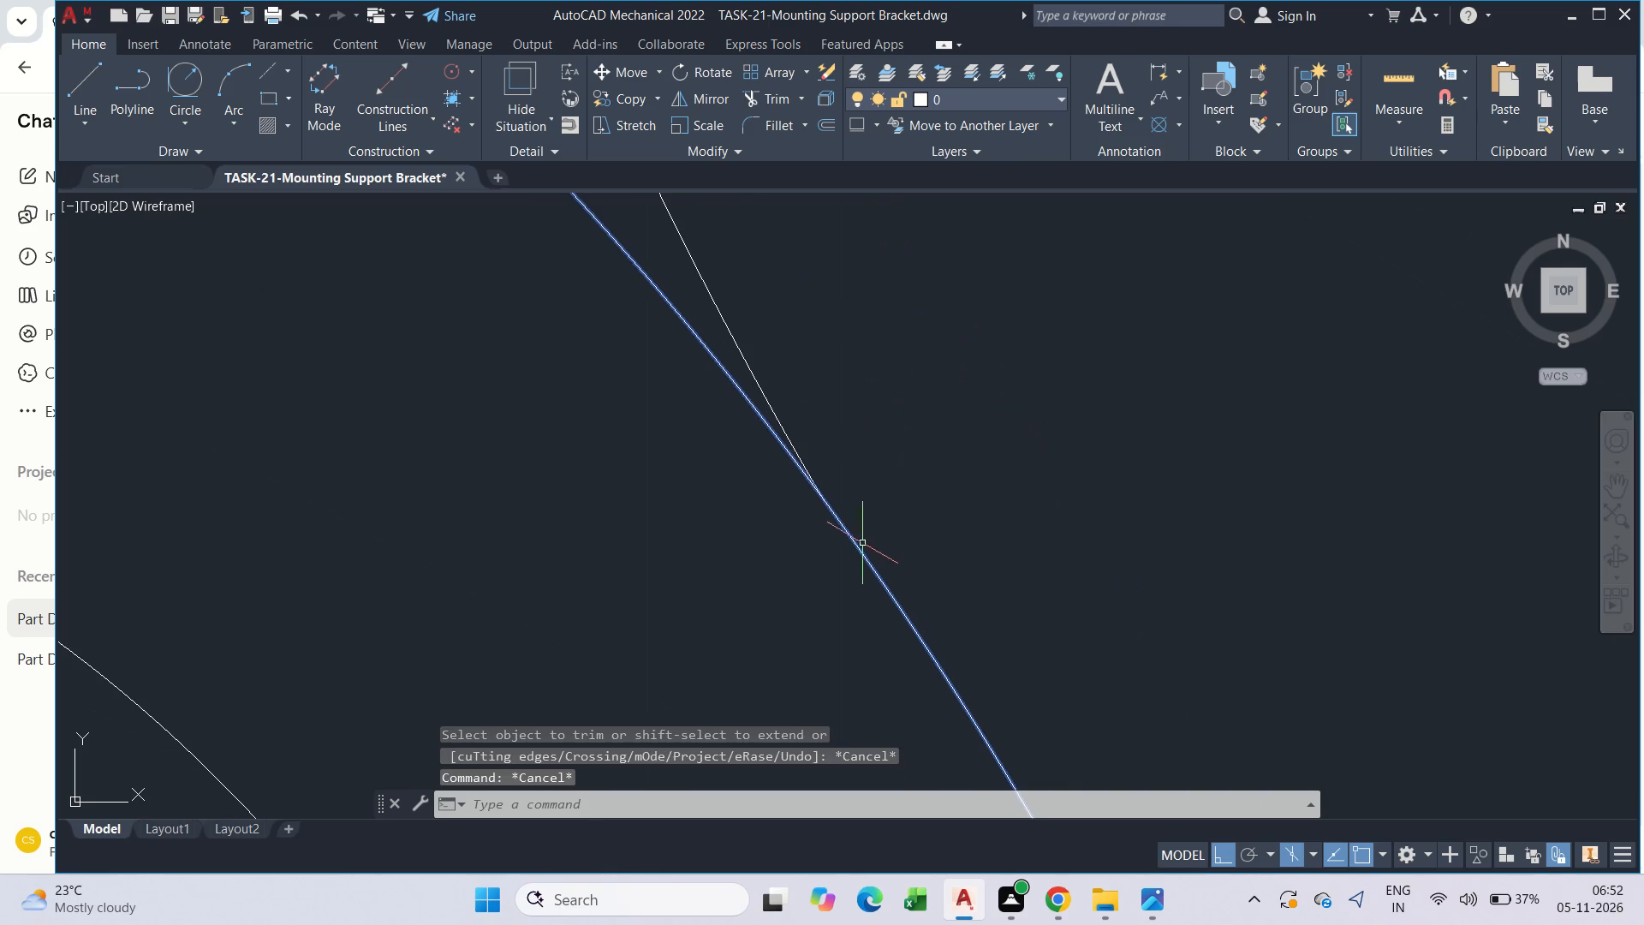
scroll(816, 489, "down", 6)
key("Escape")
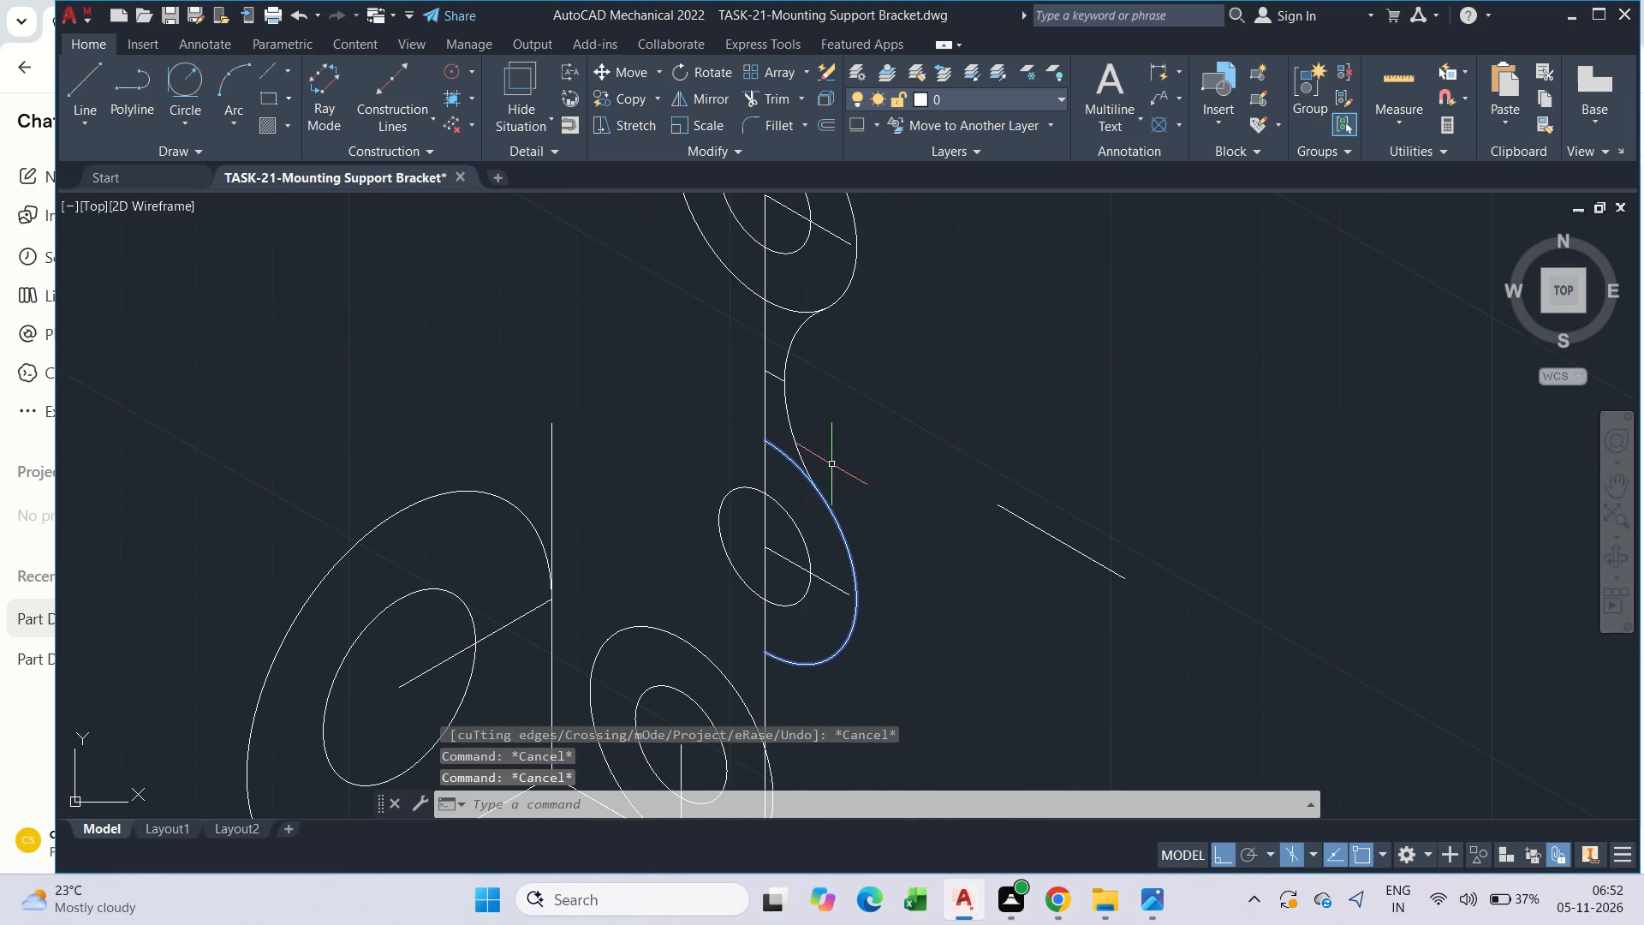
scroll(824, 454, "up", 3)
left_click_drag(812, 451, 745, 426)
left_click(692, 421)
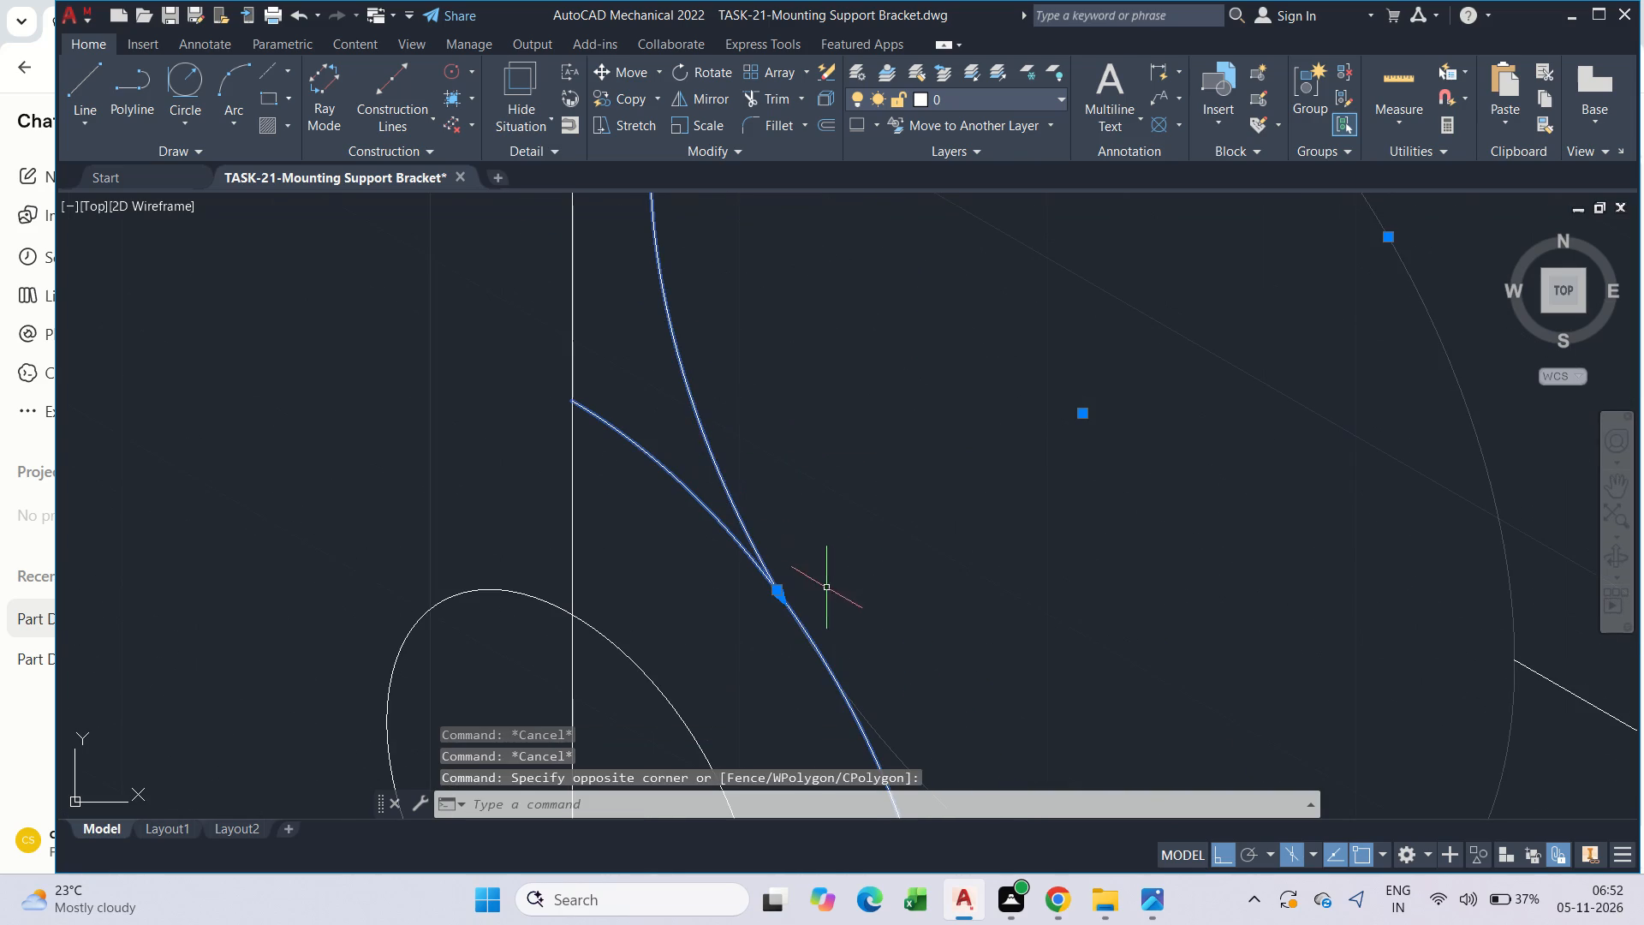
scroll(771, 606, "up", 4)
scroll(791, 521, "up", 3)
scroll(844, 609, "up", 3)
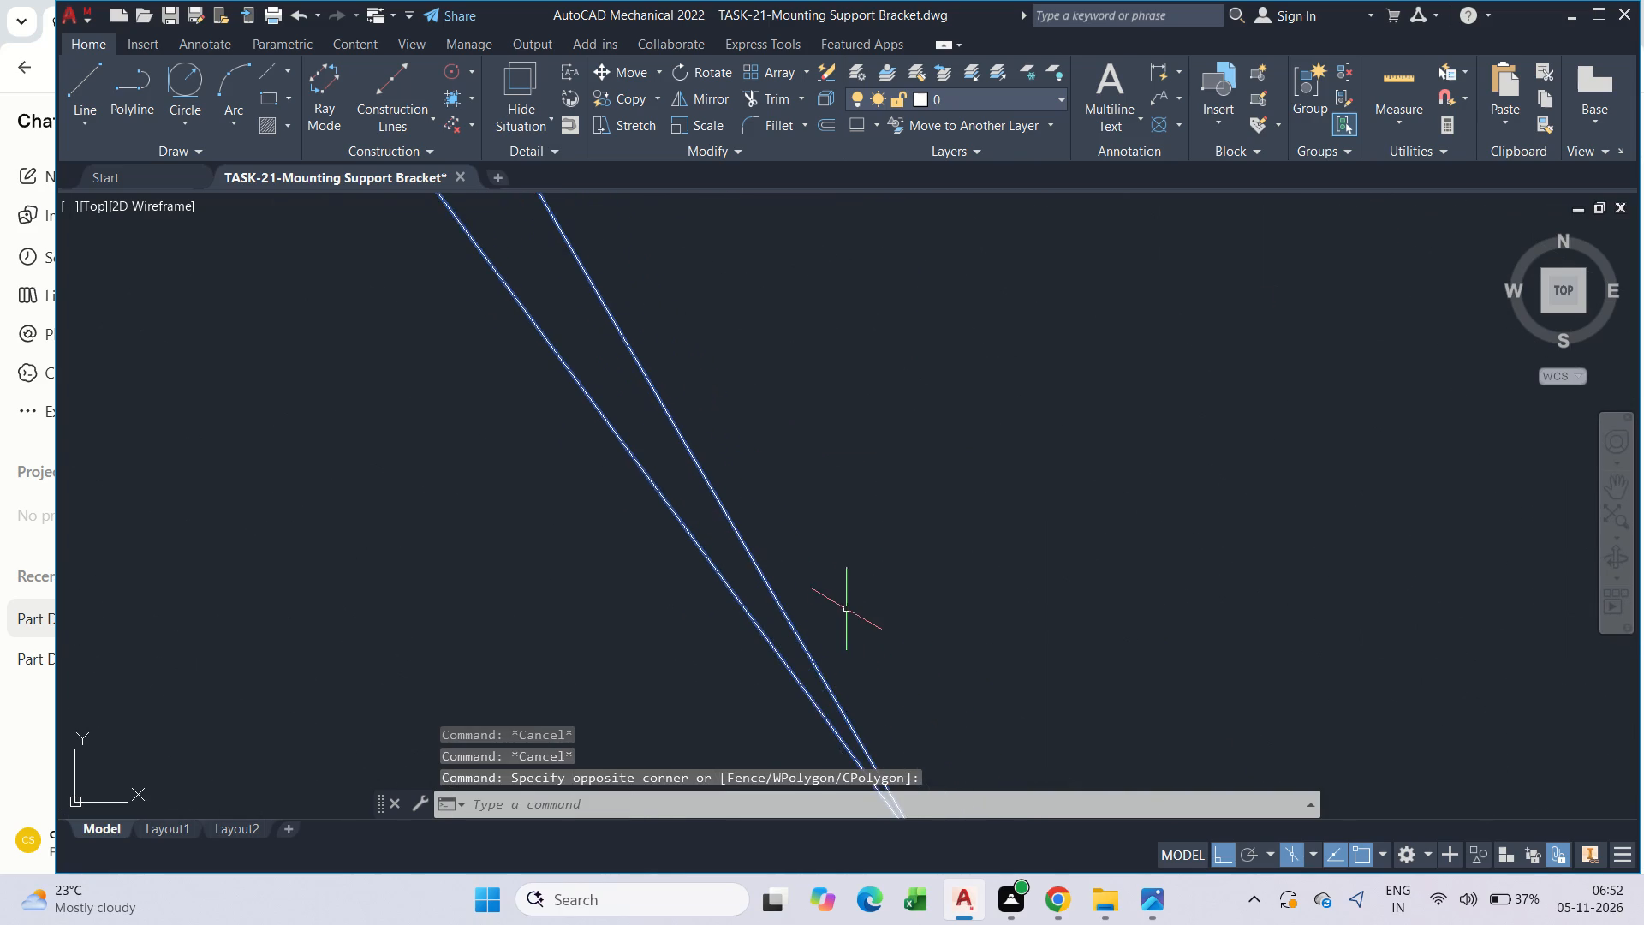
middle_click_drag(846, 615, 879, 281)
scroll(955, 552, "up", 3)
scroll(994, 408, "up", 3)
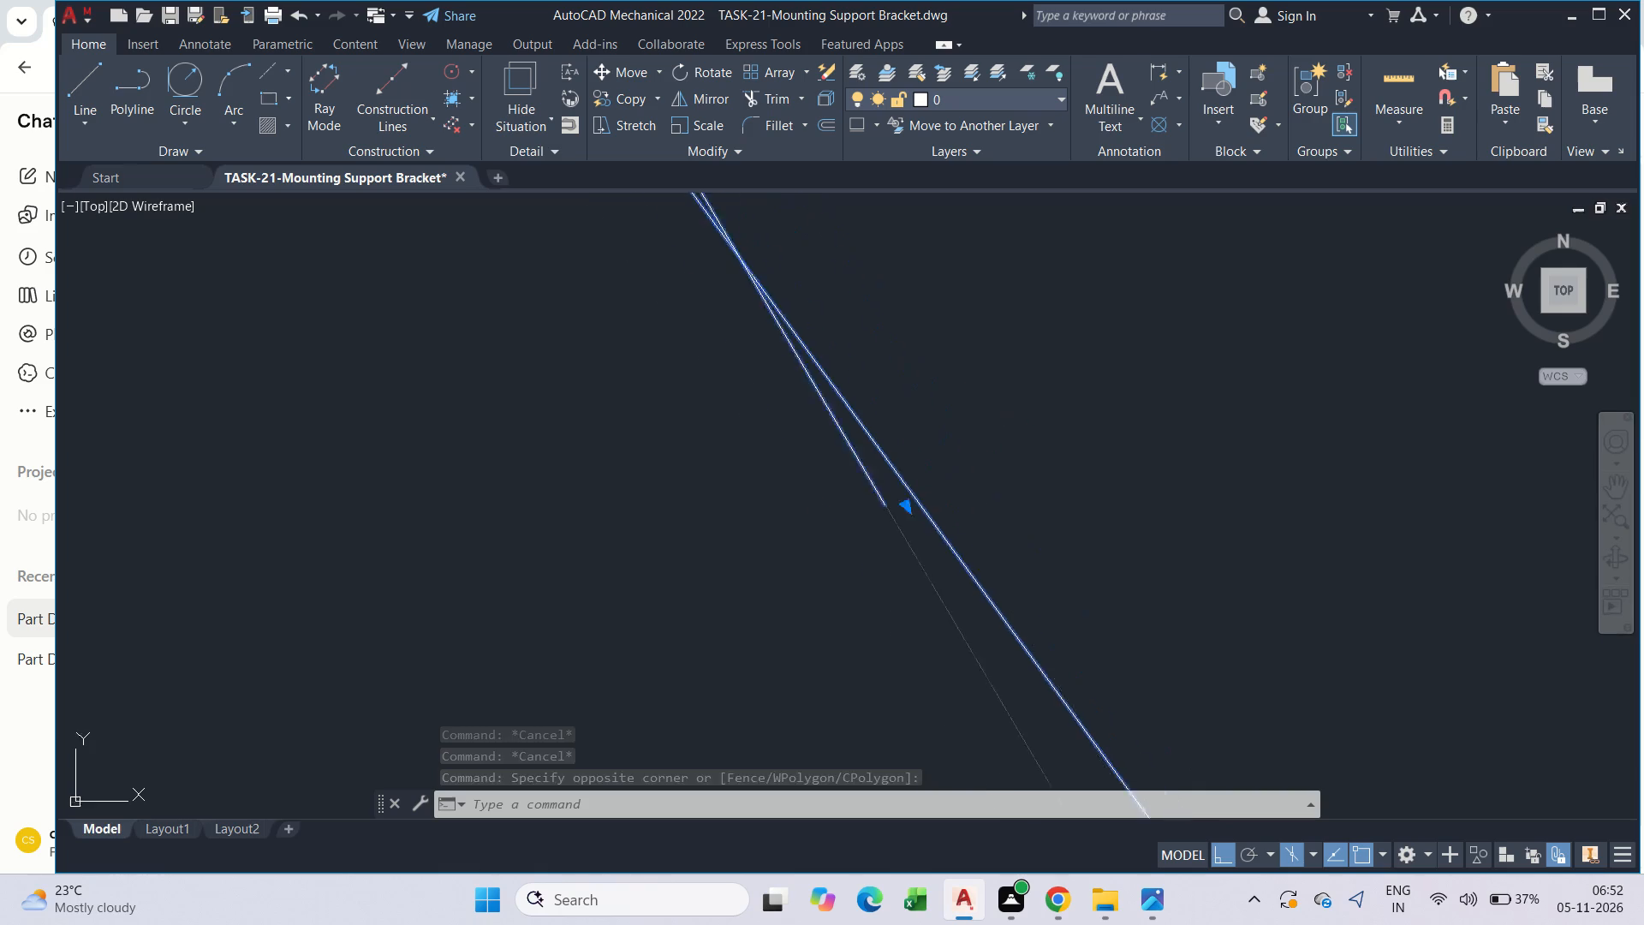
scroll(788, 561, "down", 5)
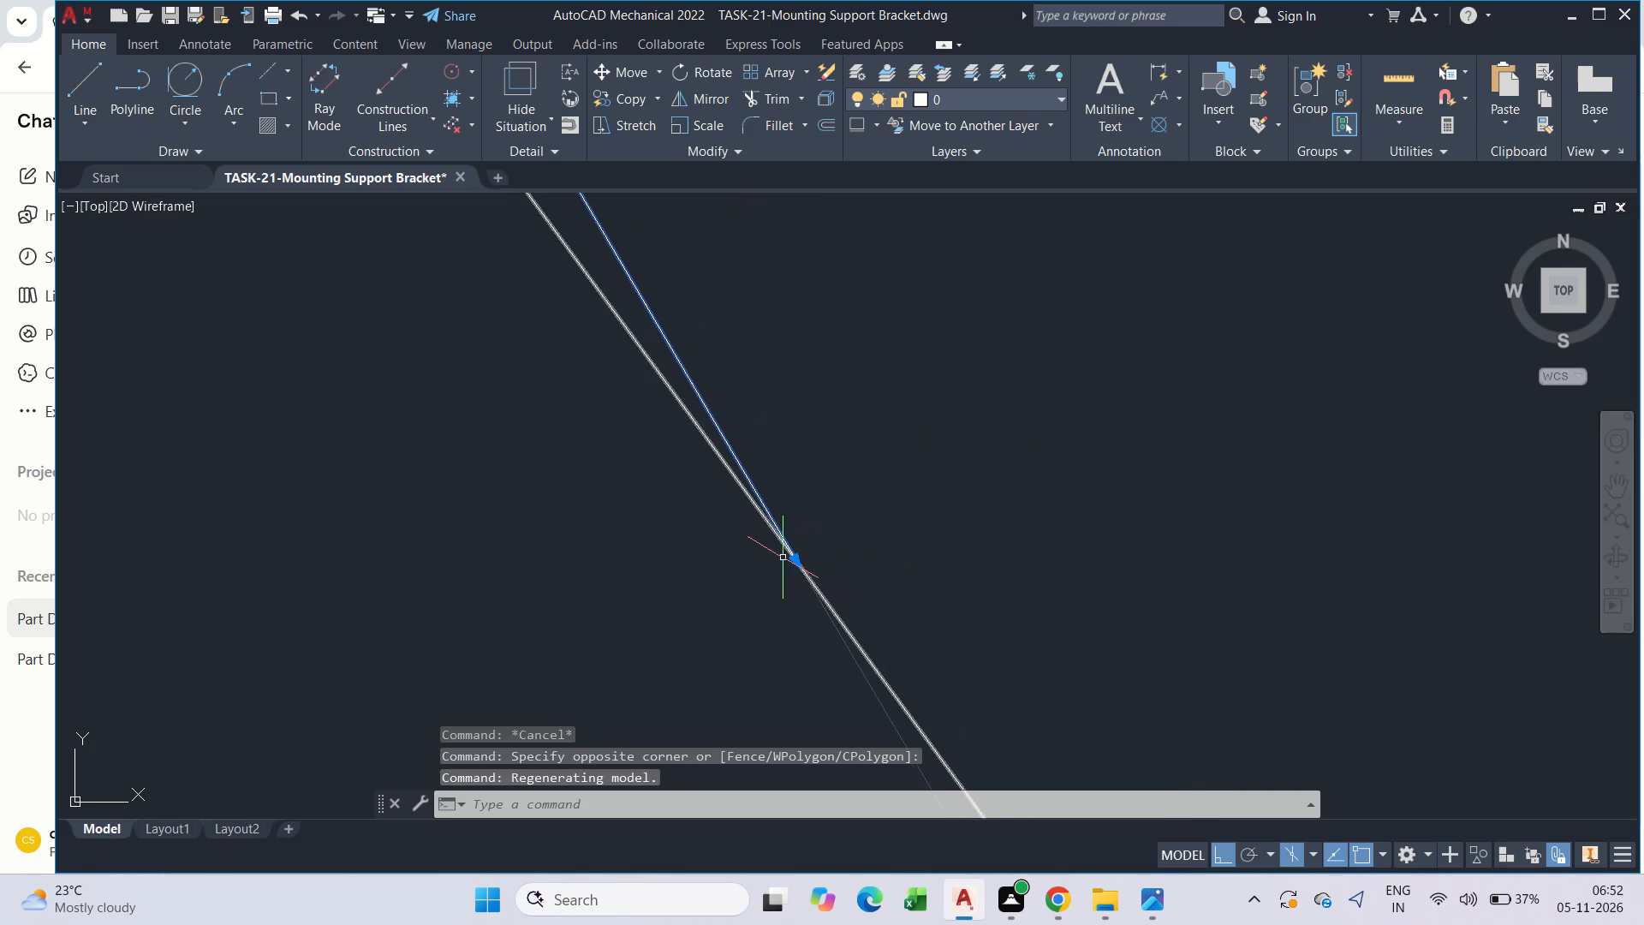
scroll(783, 558, "down", 16)
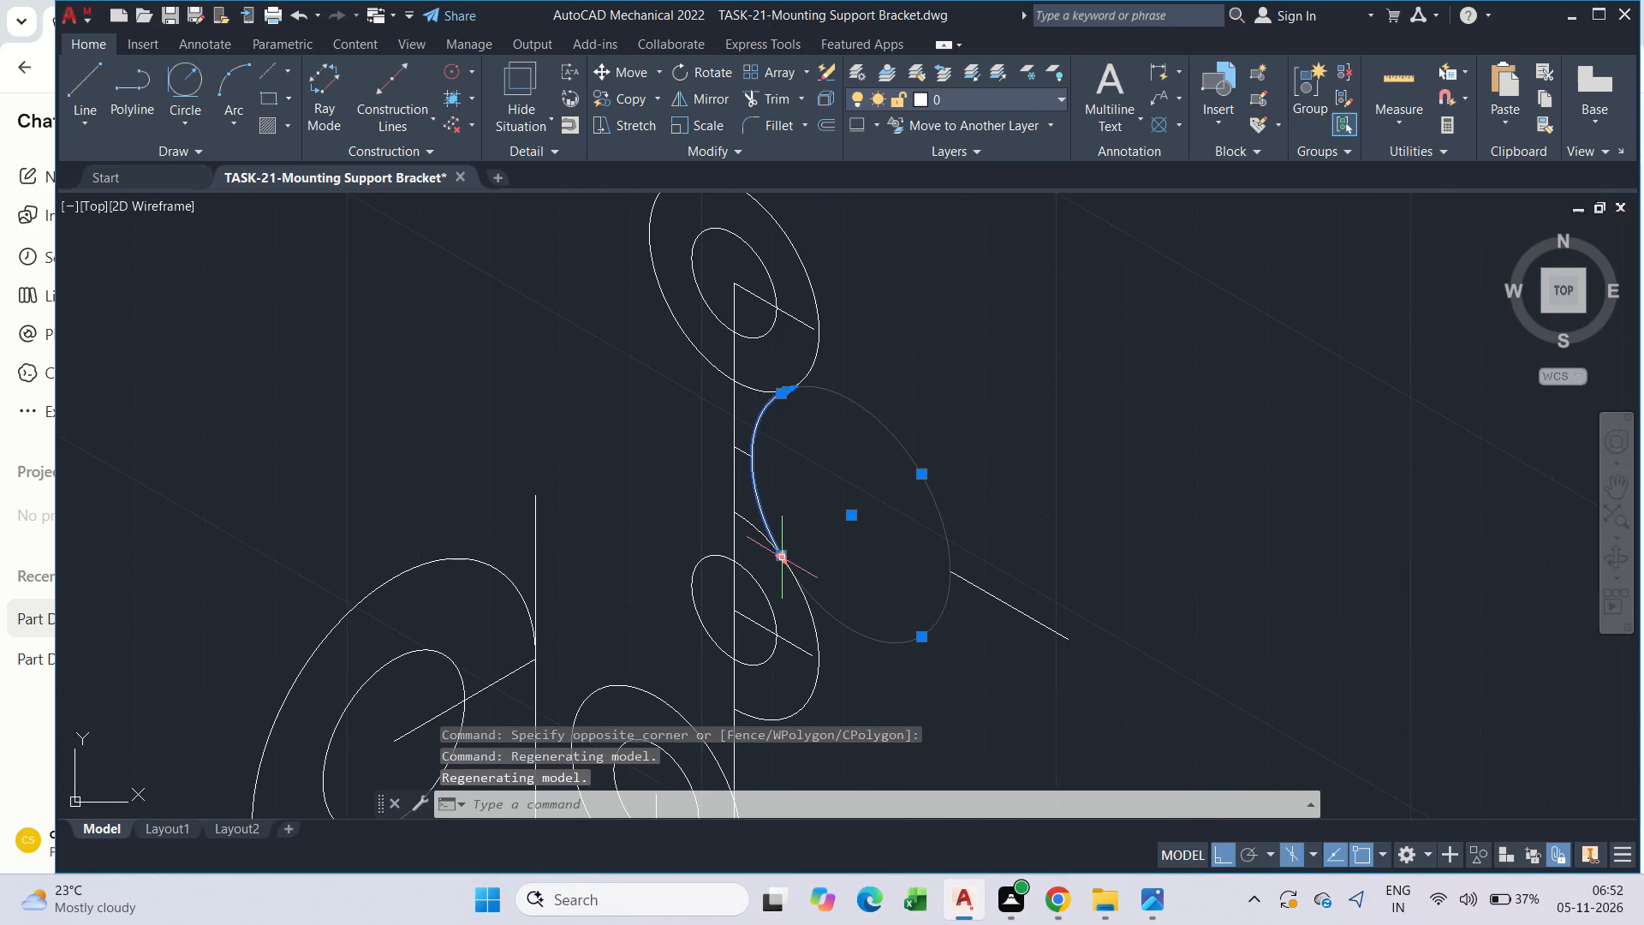
key("Escape")
key("Escape")
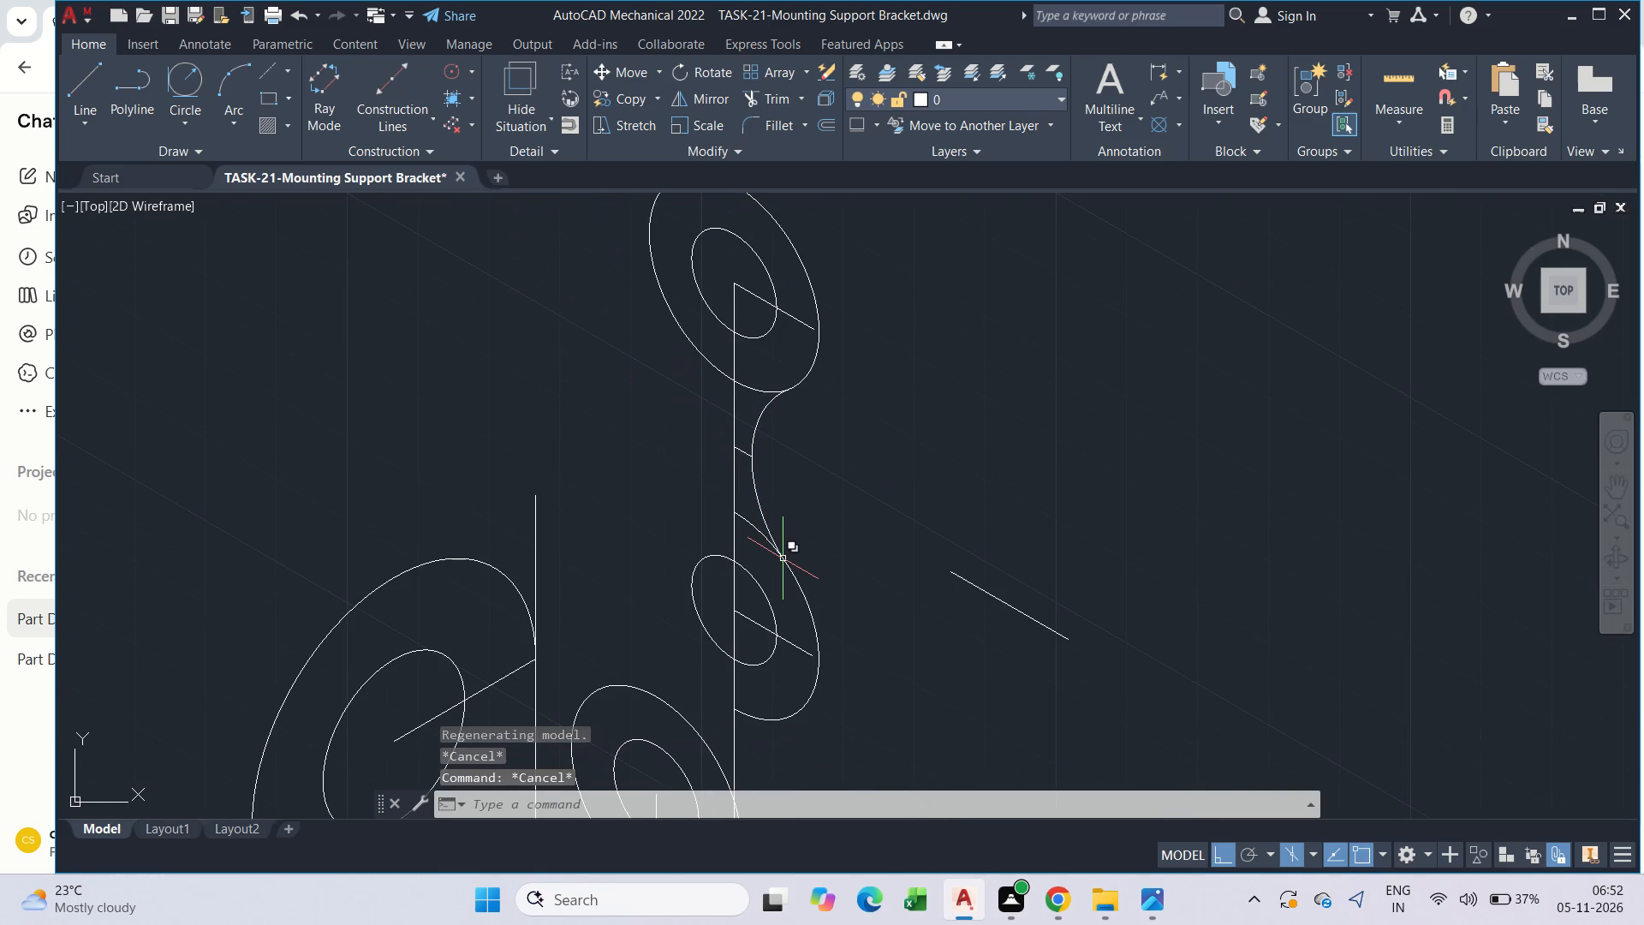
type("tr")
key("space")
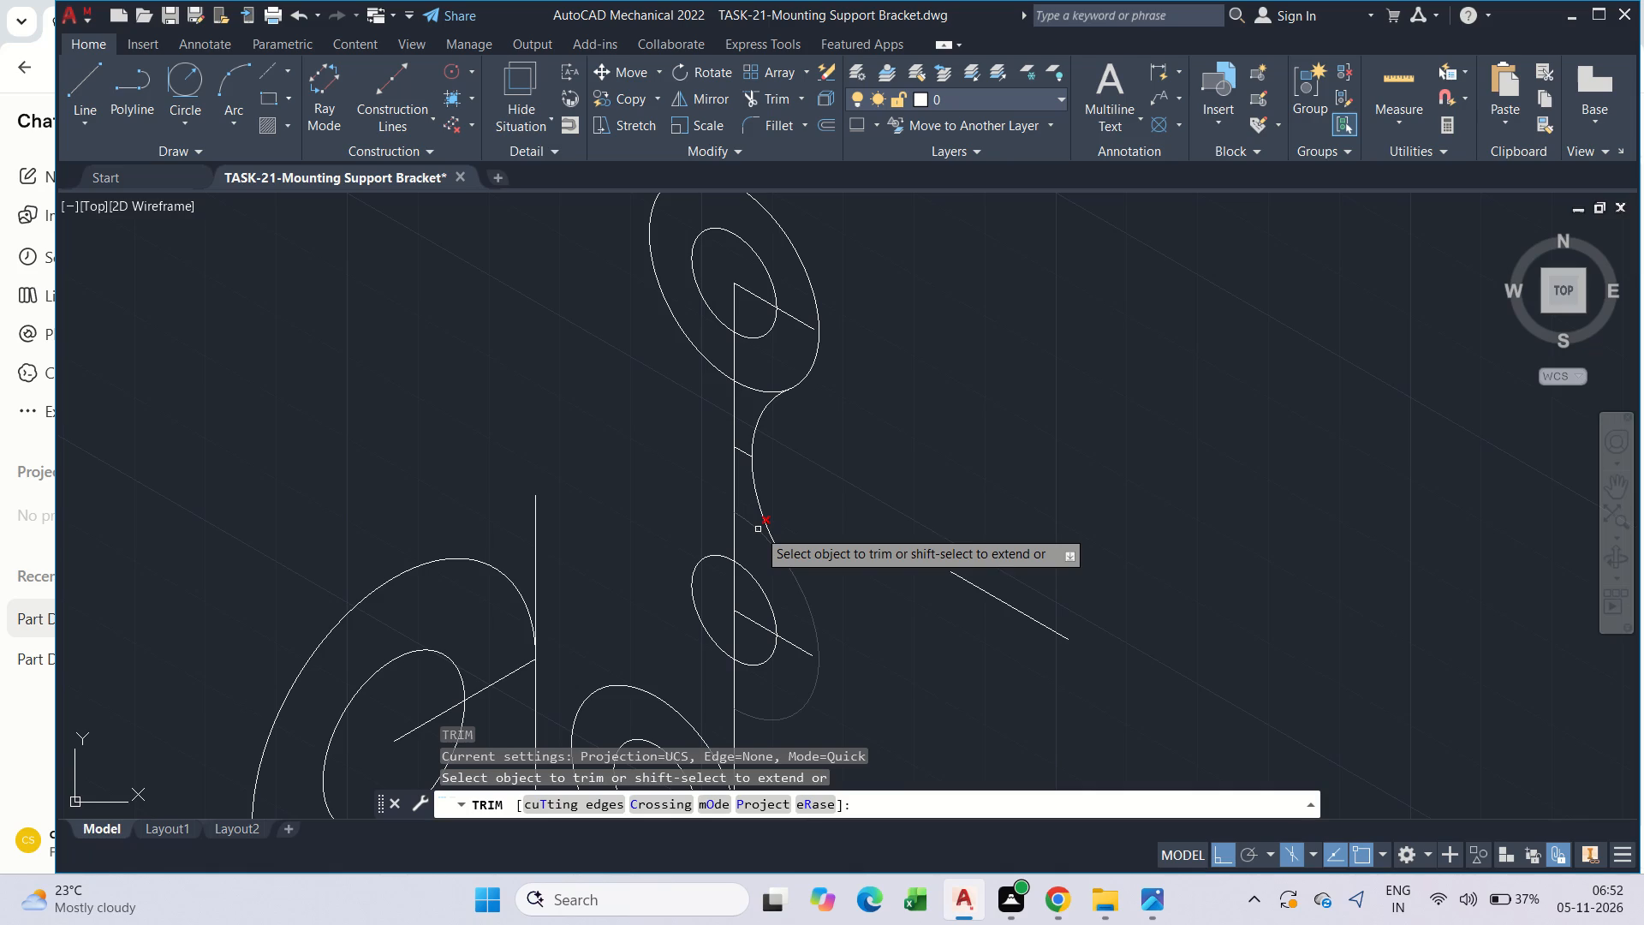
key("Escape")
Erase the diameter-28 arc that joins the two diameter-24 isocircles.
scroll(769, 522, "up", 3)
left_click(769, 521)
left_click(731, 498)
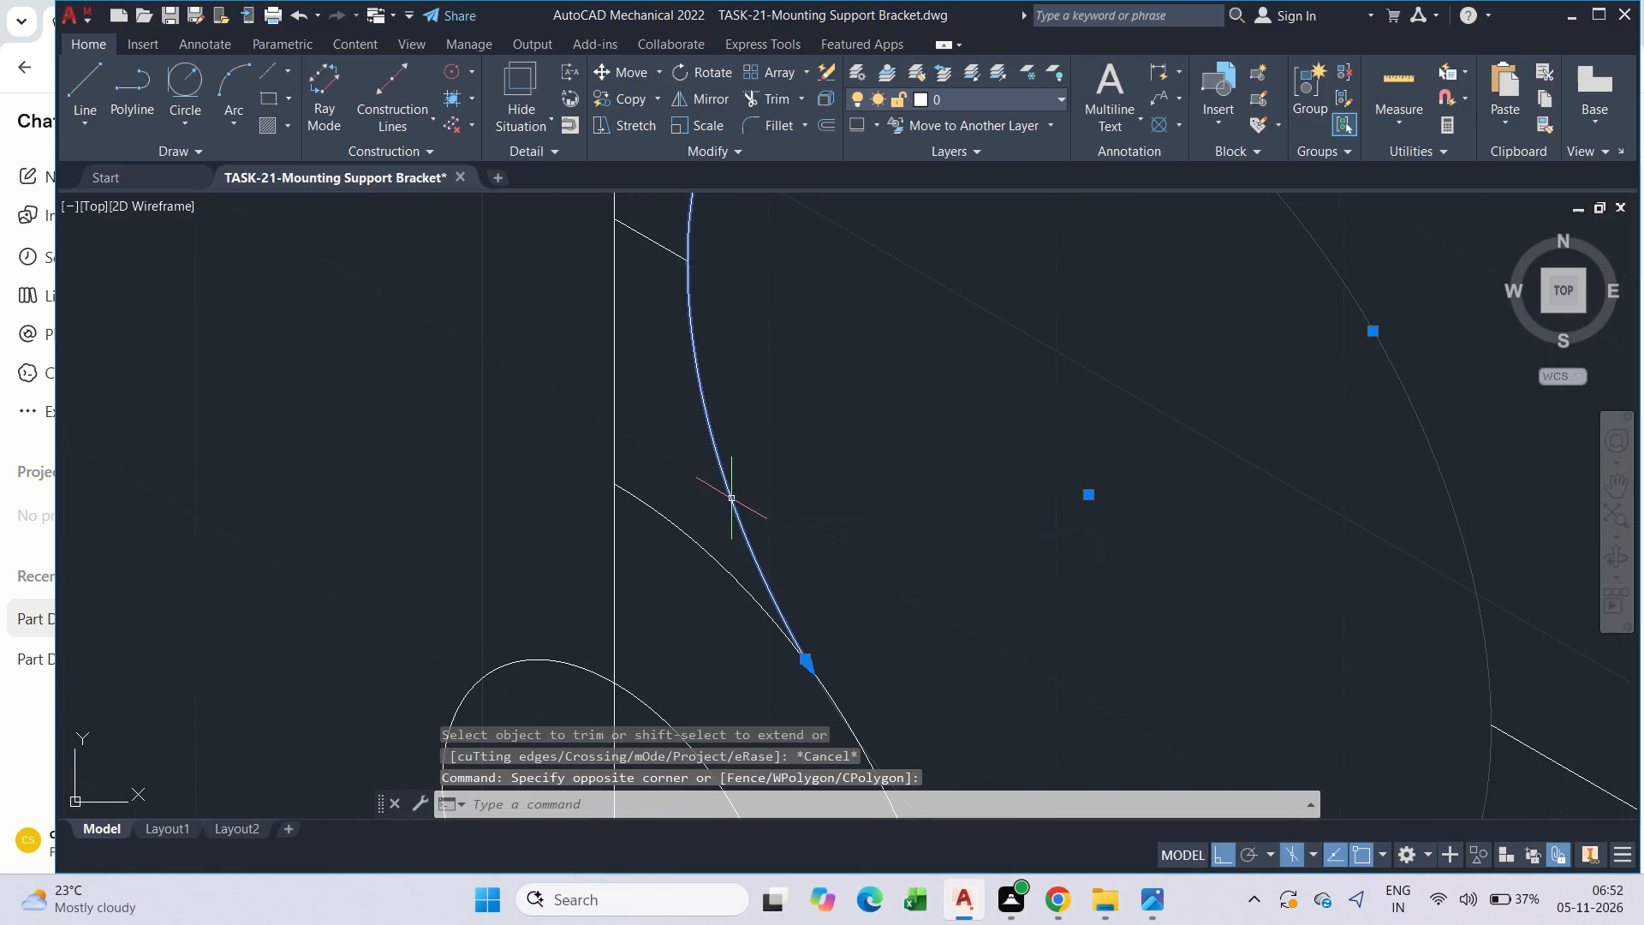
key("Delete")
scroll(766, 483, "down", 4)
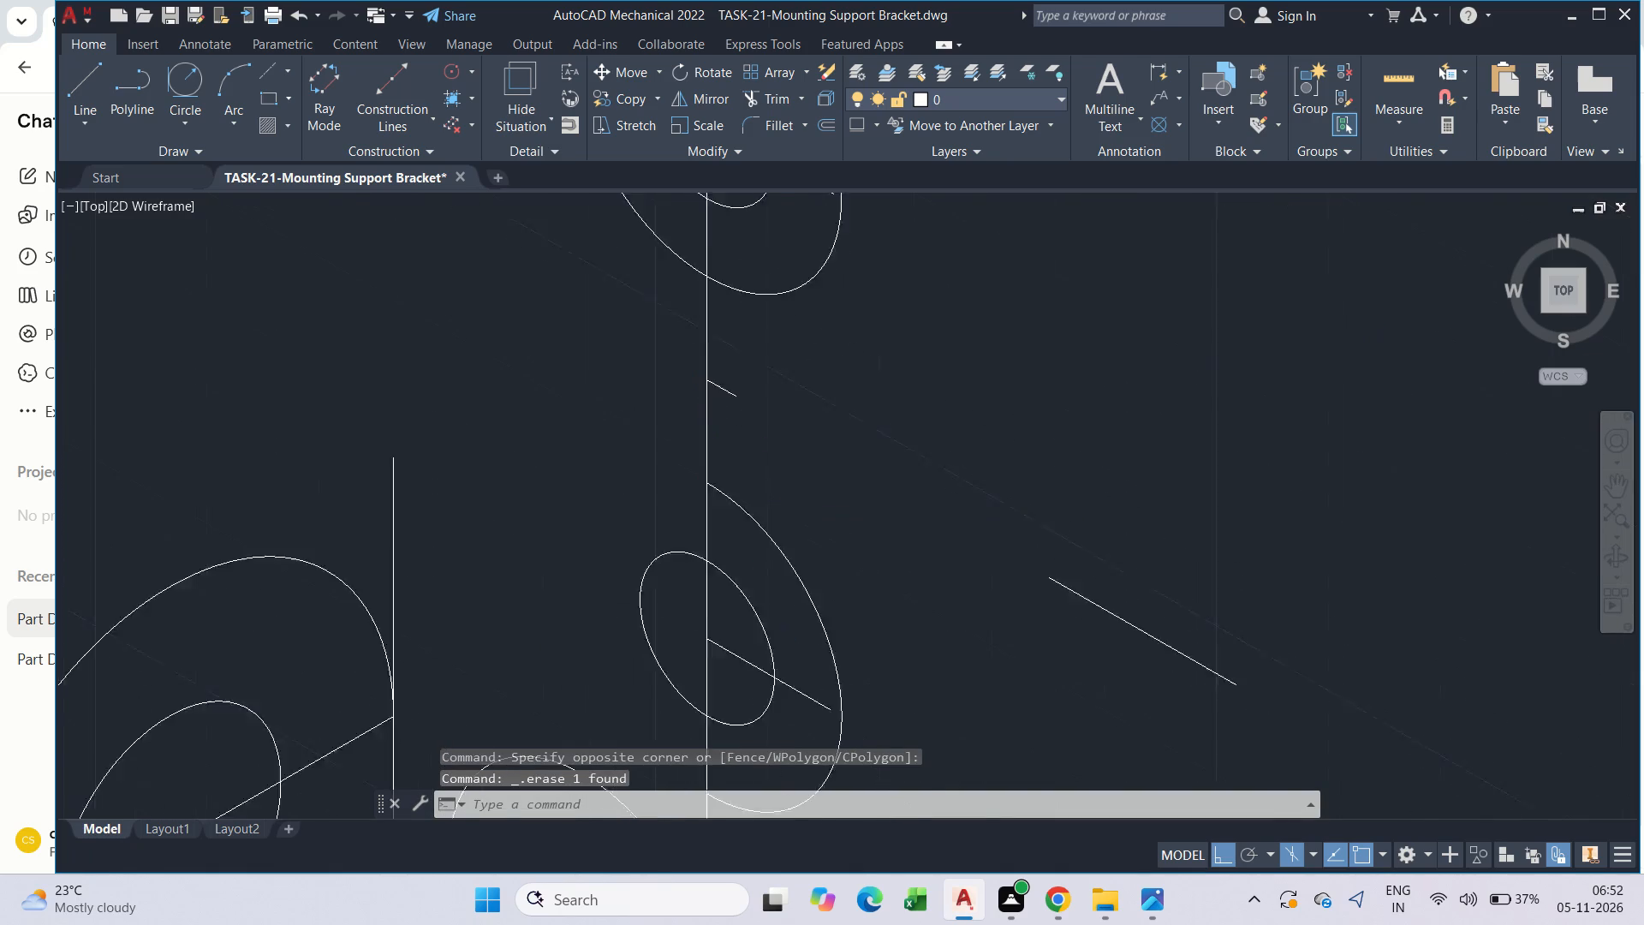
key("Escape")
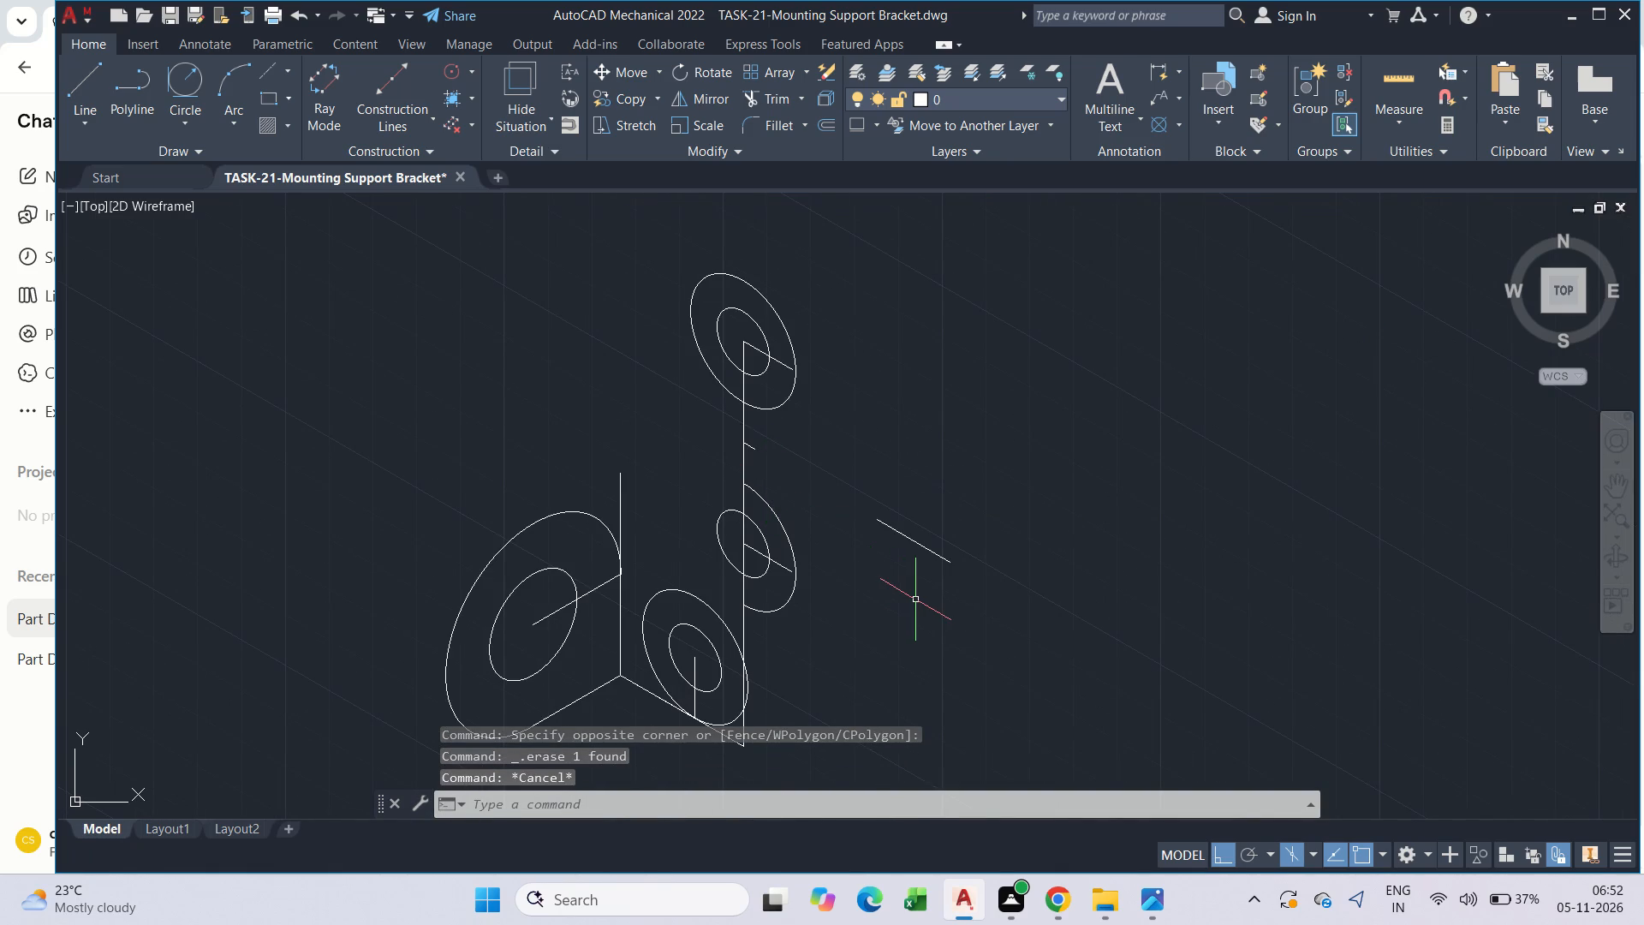
Undo the erase, the trims and the earlier moves, back to the diameter-28 isocircle's original position on the long line.
key("ctrl+z")
key("ctrl+z")
key("ctrl+z")
key("ctrl+z")
key("ctrl+z")
key("ctrl+z")
key("ctrl+z")
key("ctrl+z")
key("ctrl+z")
key("ctrl+z")
key("ctrl+z")
key("ctrl+z")
key("Escape")
Move the diameter-28 isocircle about 11 at 150° along the long line, up to the upper diameter-24 isocircle.
scroll(992, 355, "up", 2)
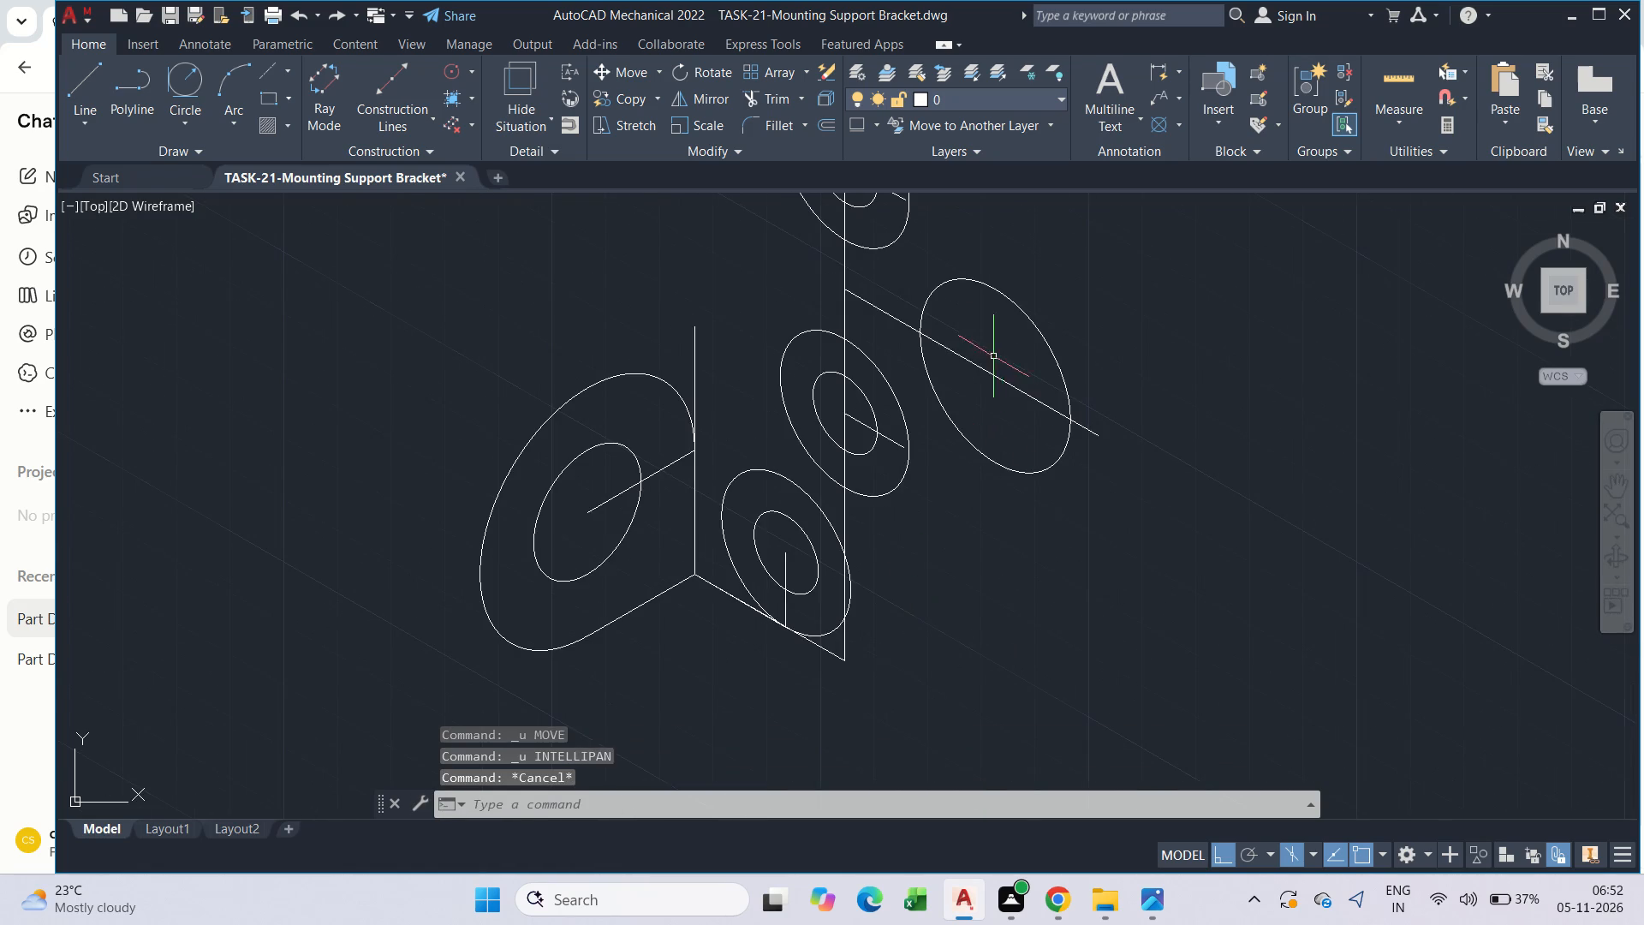
middle_click_drag(851, 358, 878, 374)
scroll(861, 365, "down", 2)
scroll(840, 370, "up", 2)
left_click(898, 445)
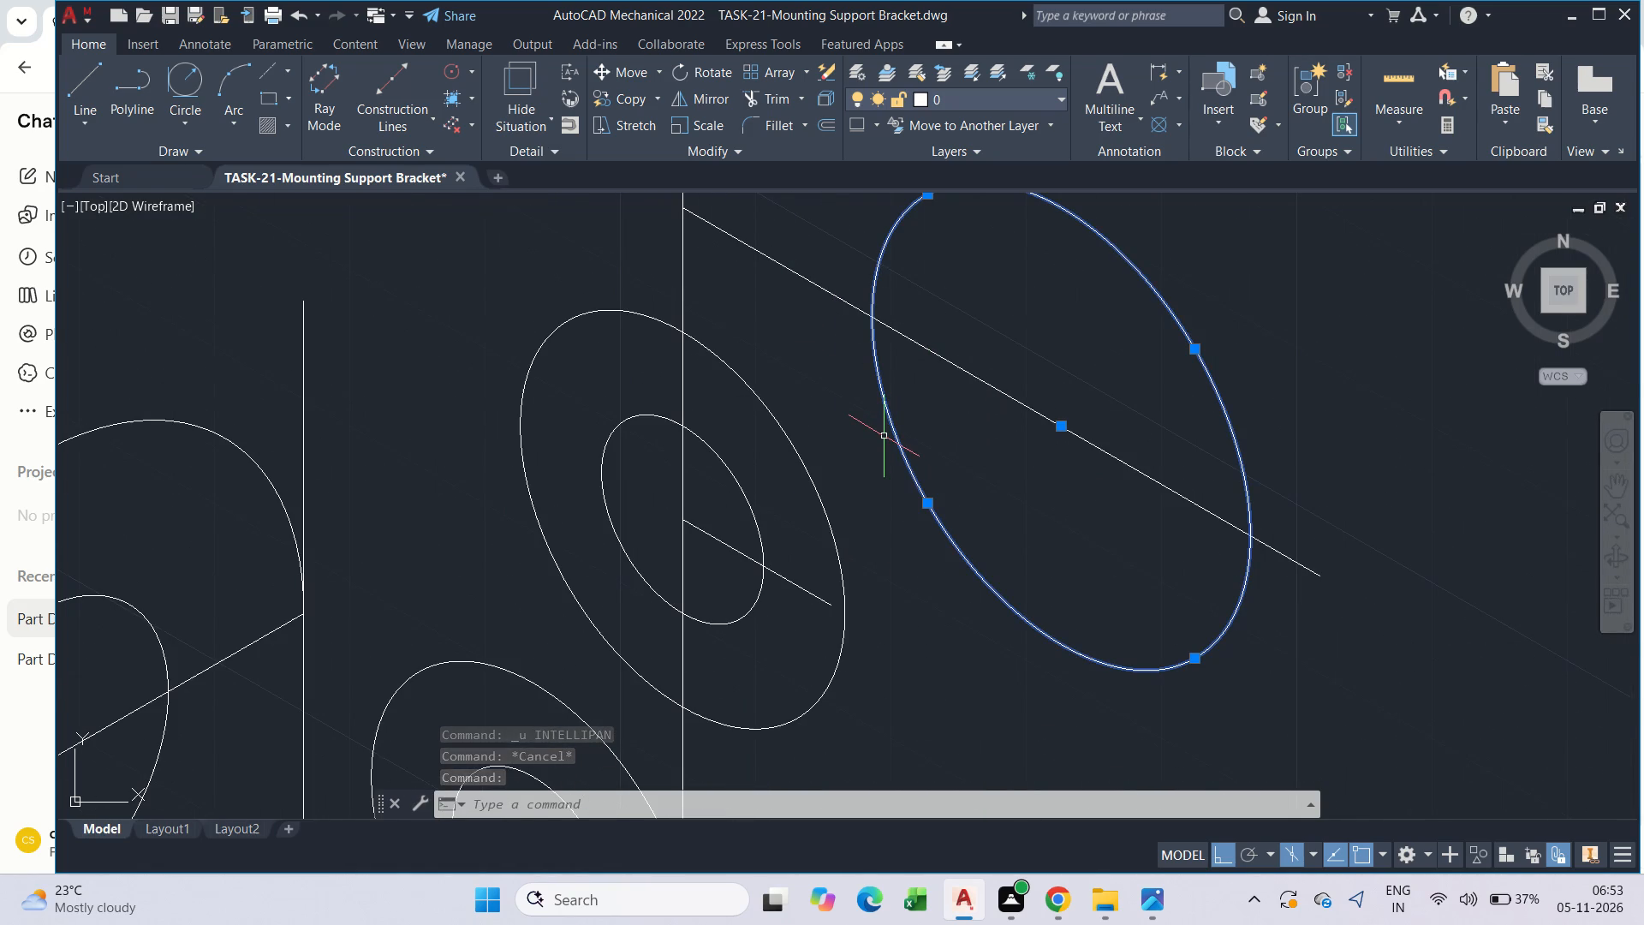
scroll(819, 385, "down", 2)
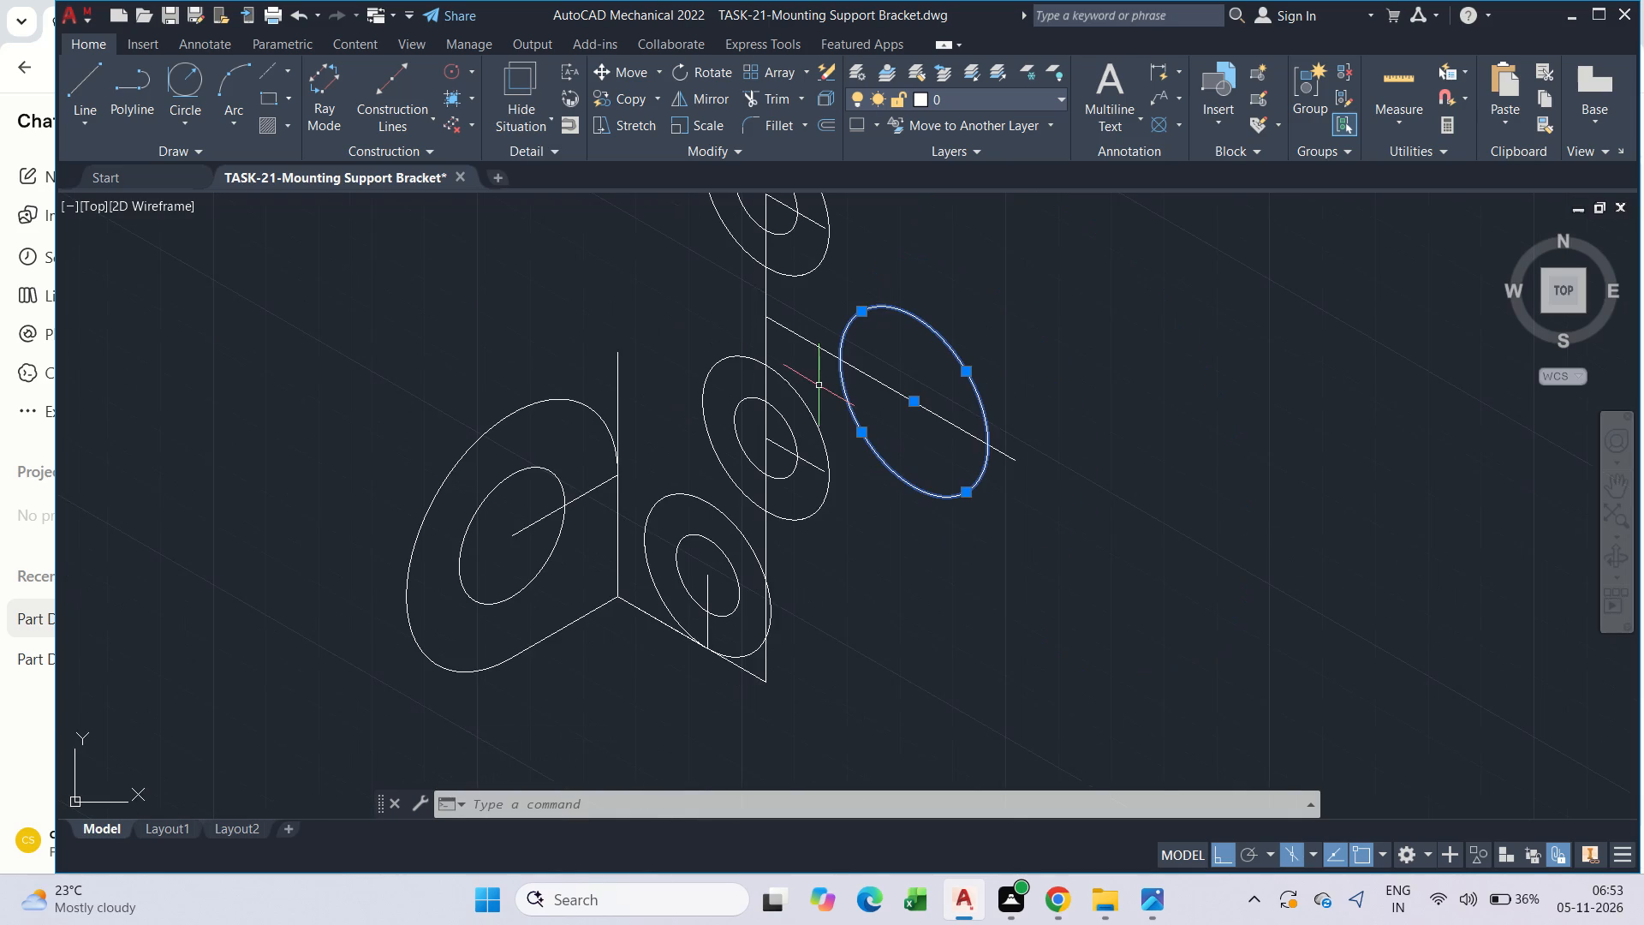
middle_click(819, 385)
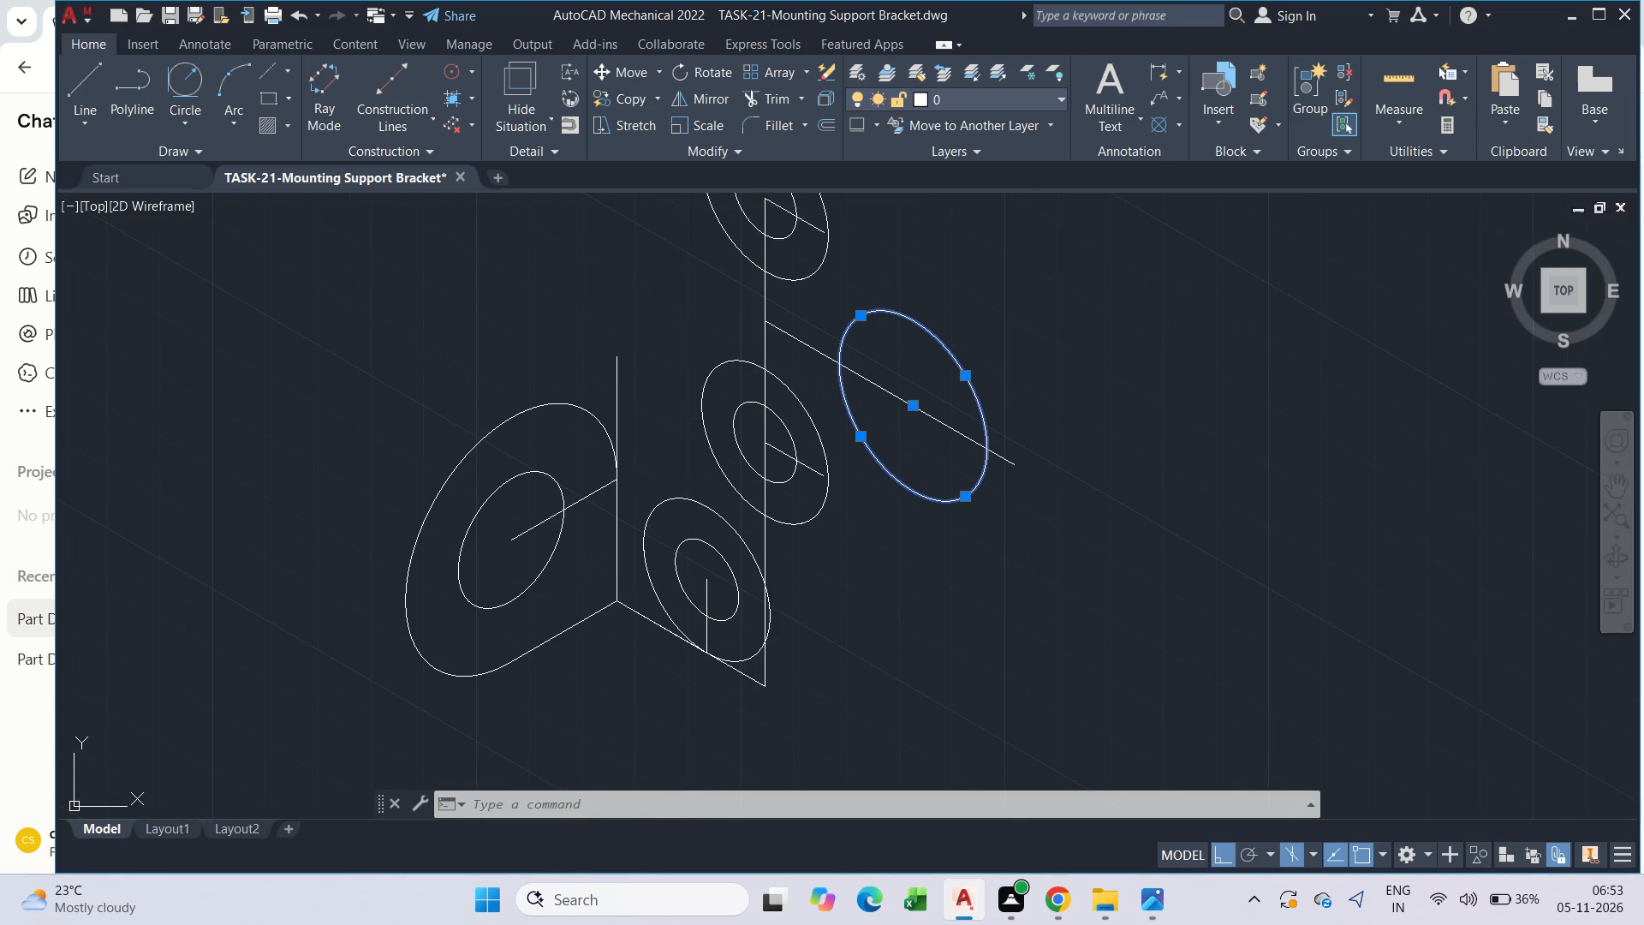
type("m")
key("space")
scroll(820, 351, "up", 2)
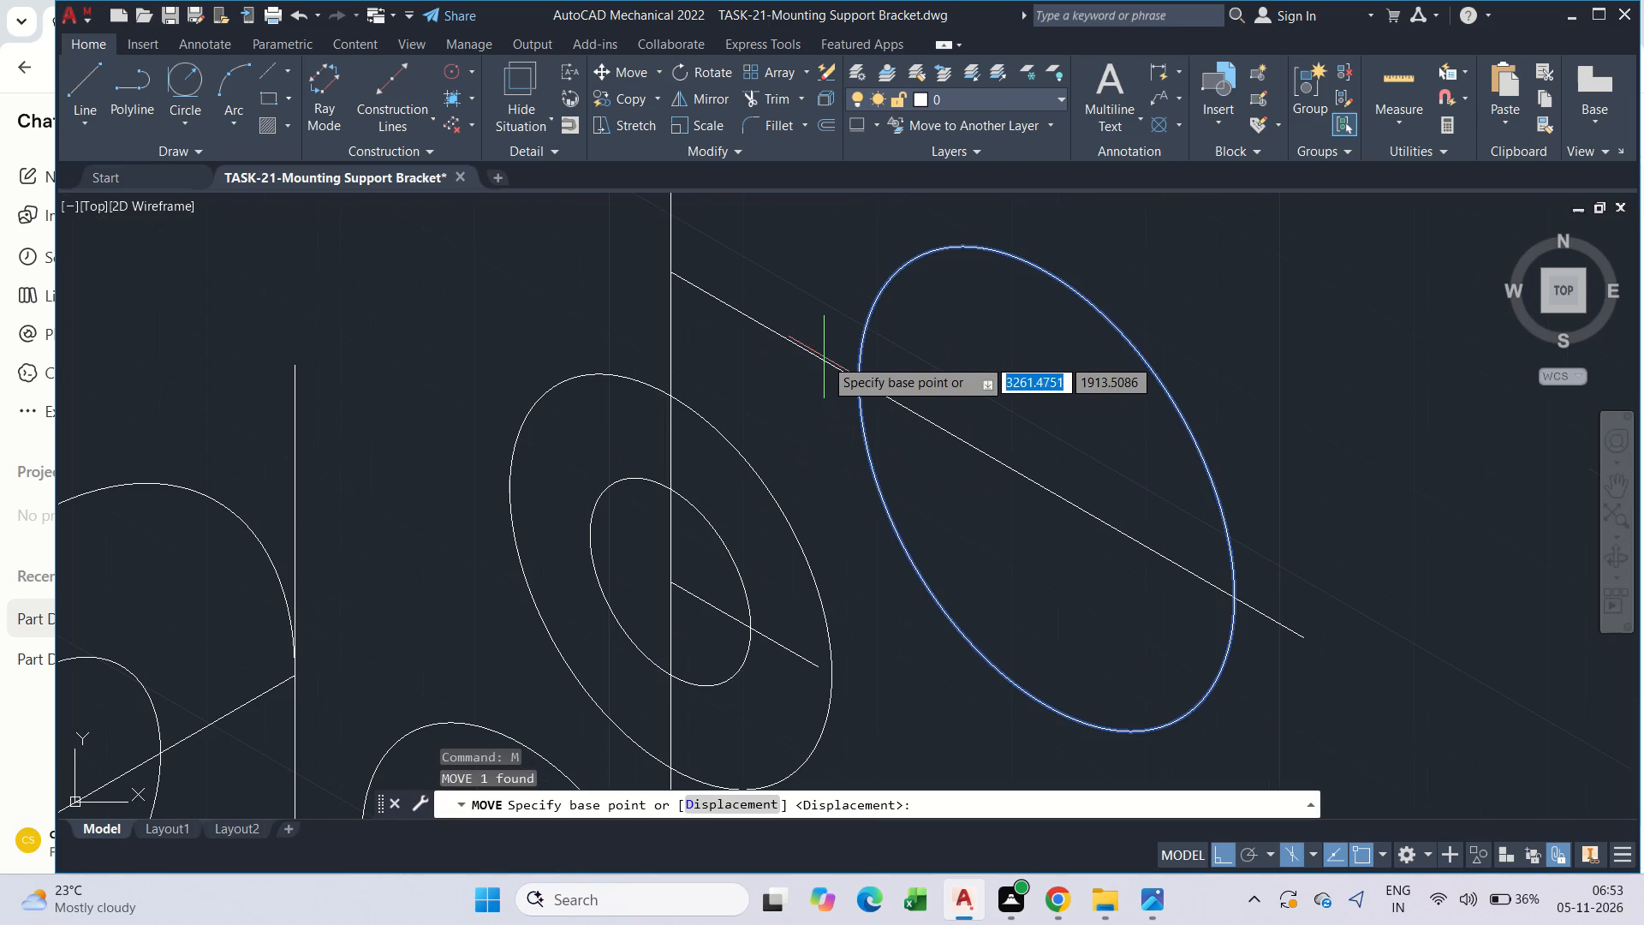
left_click(853, 379)
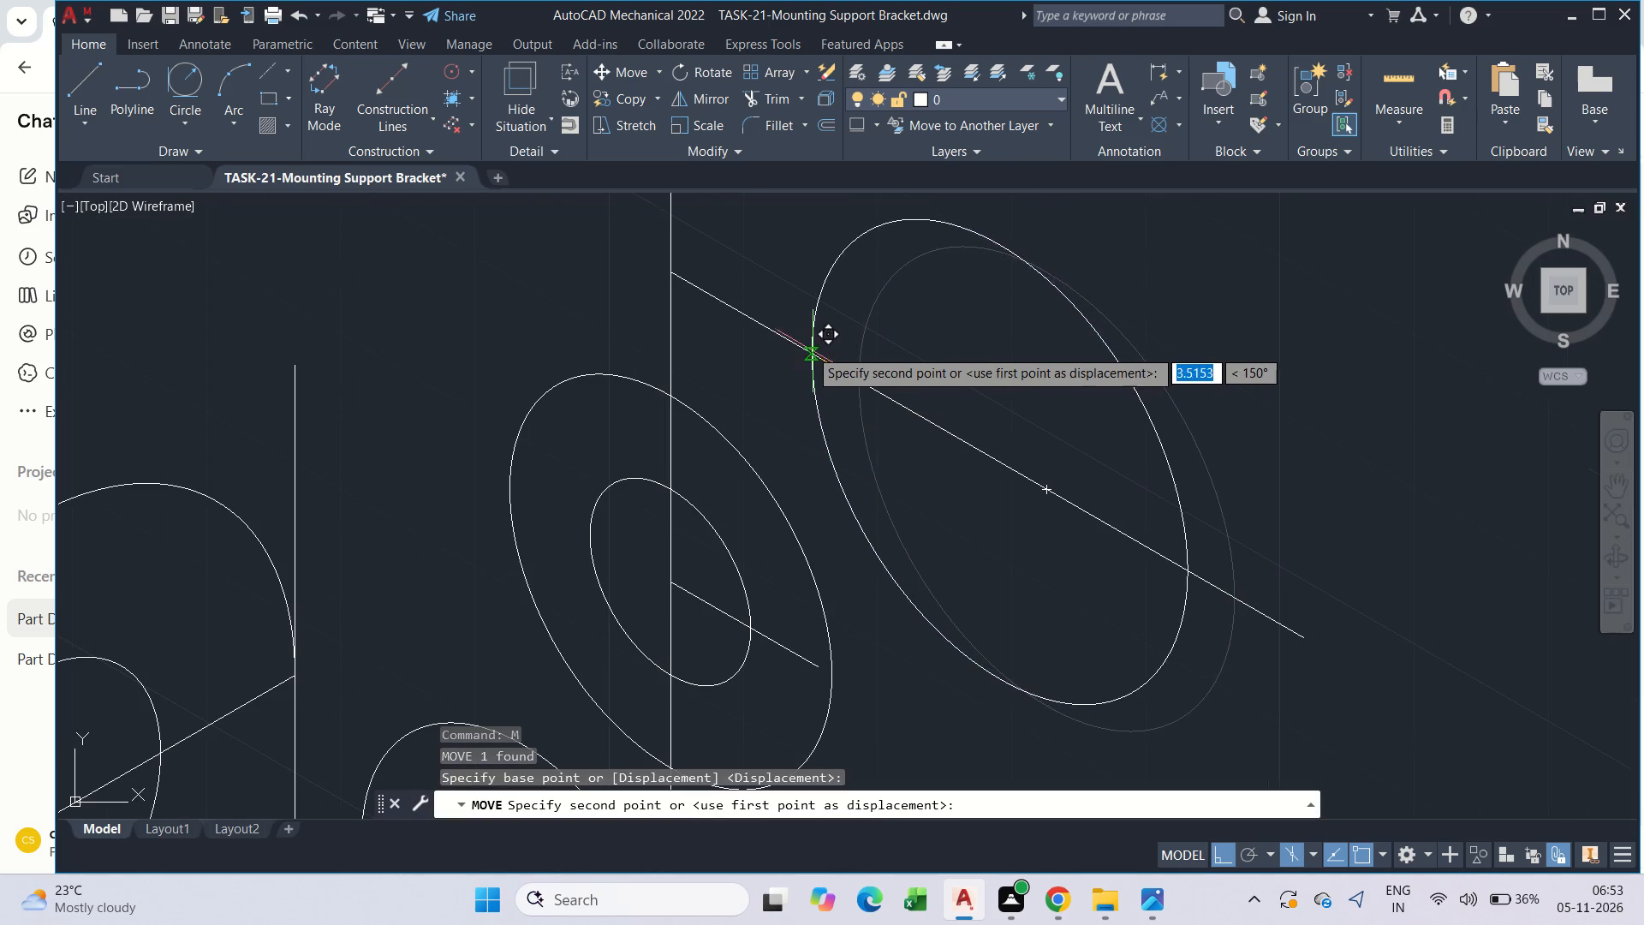
scroll(745, 297, "down", 1)
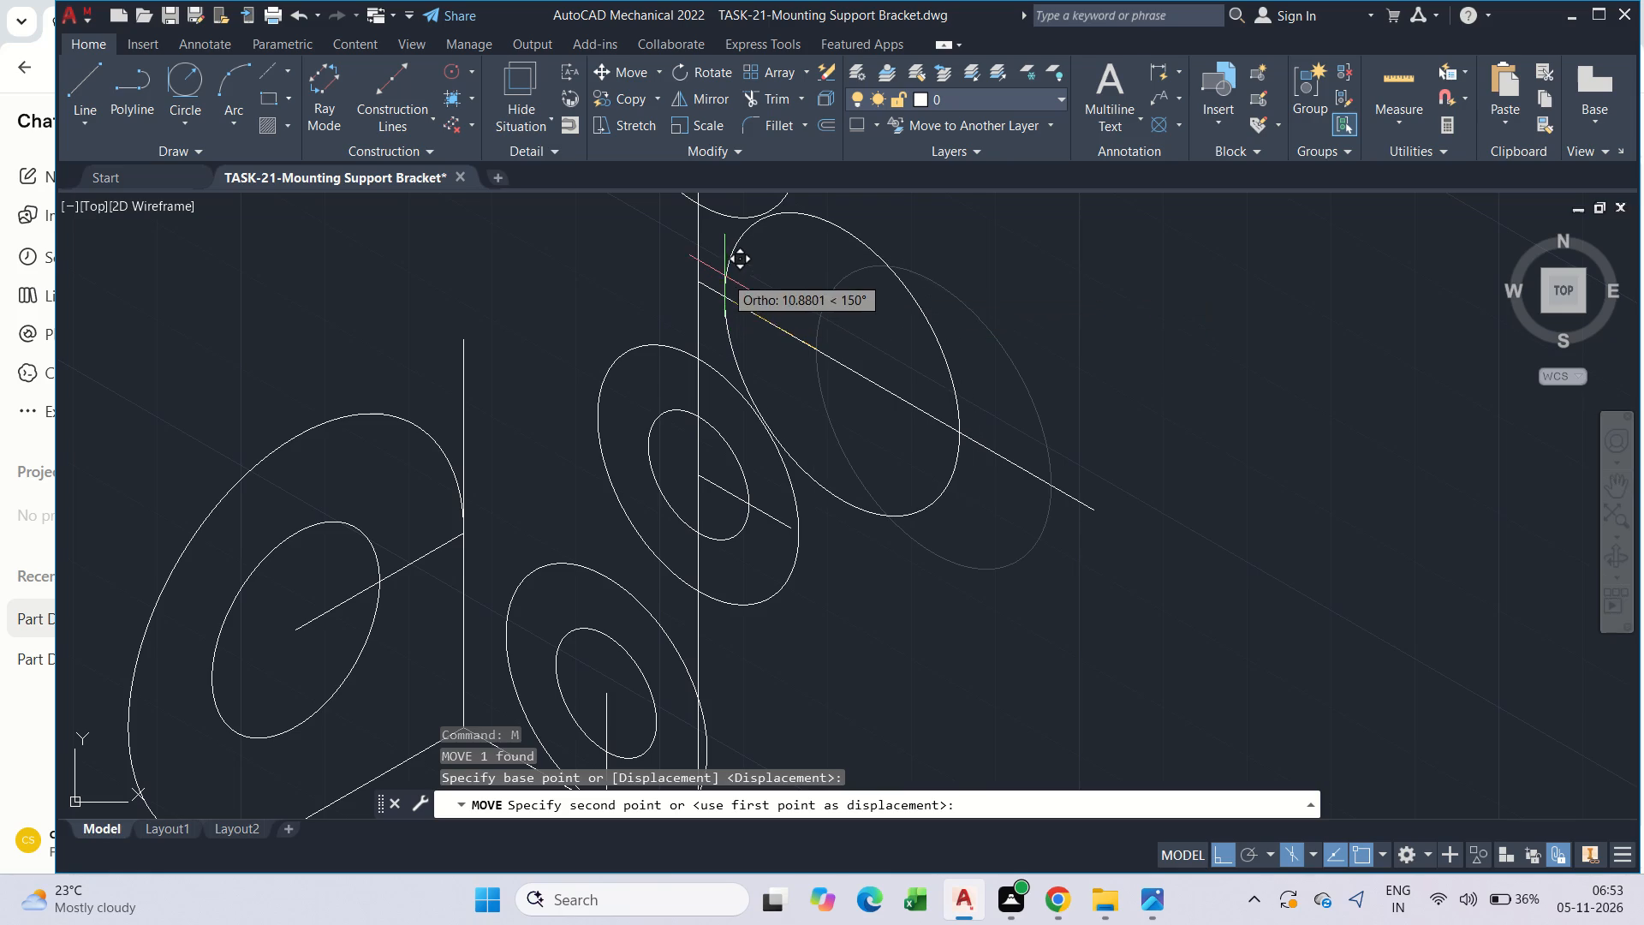
middle_click_drag(724, 276, 750, 464)
scroll(748, 462, "up", 2)
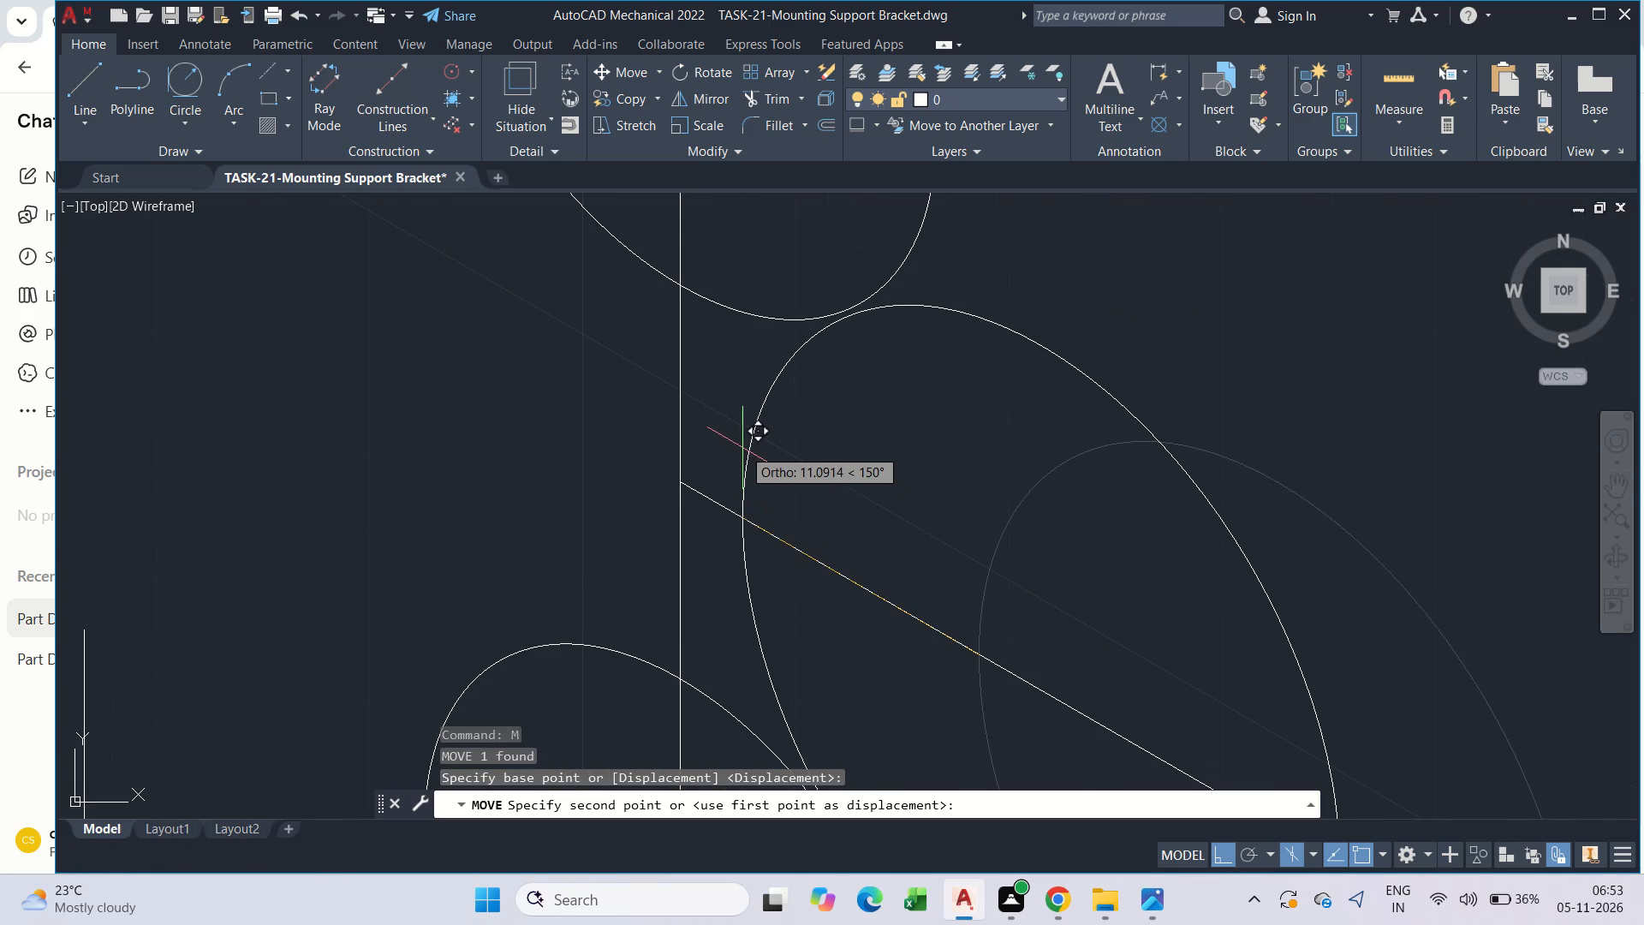
left_click(735, 437)
key("Escape")
Examine how the moved diameter-28 isocircle meets the lower diameter-24 isocircle.
middle_click_drag(795, 659, 843, 246)
scroll(883, 513, "up", 2)
scroll(856, 279, "up", 3)
middle_click_drag(845, 316, 750, 509)
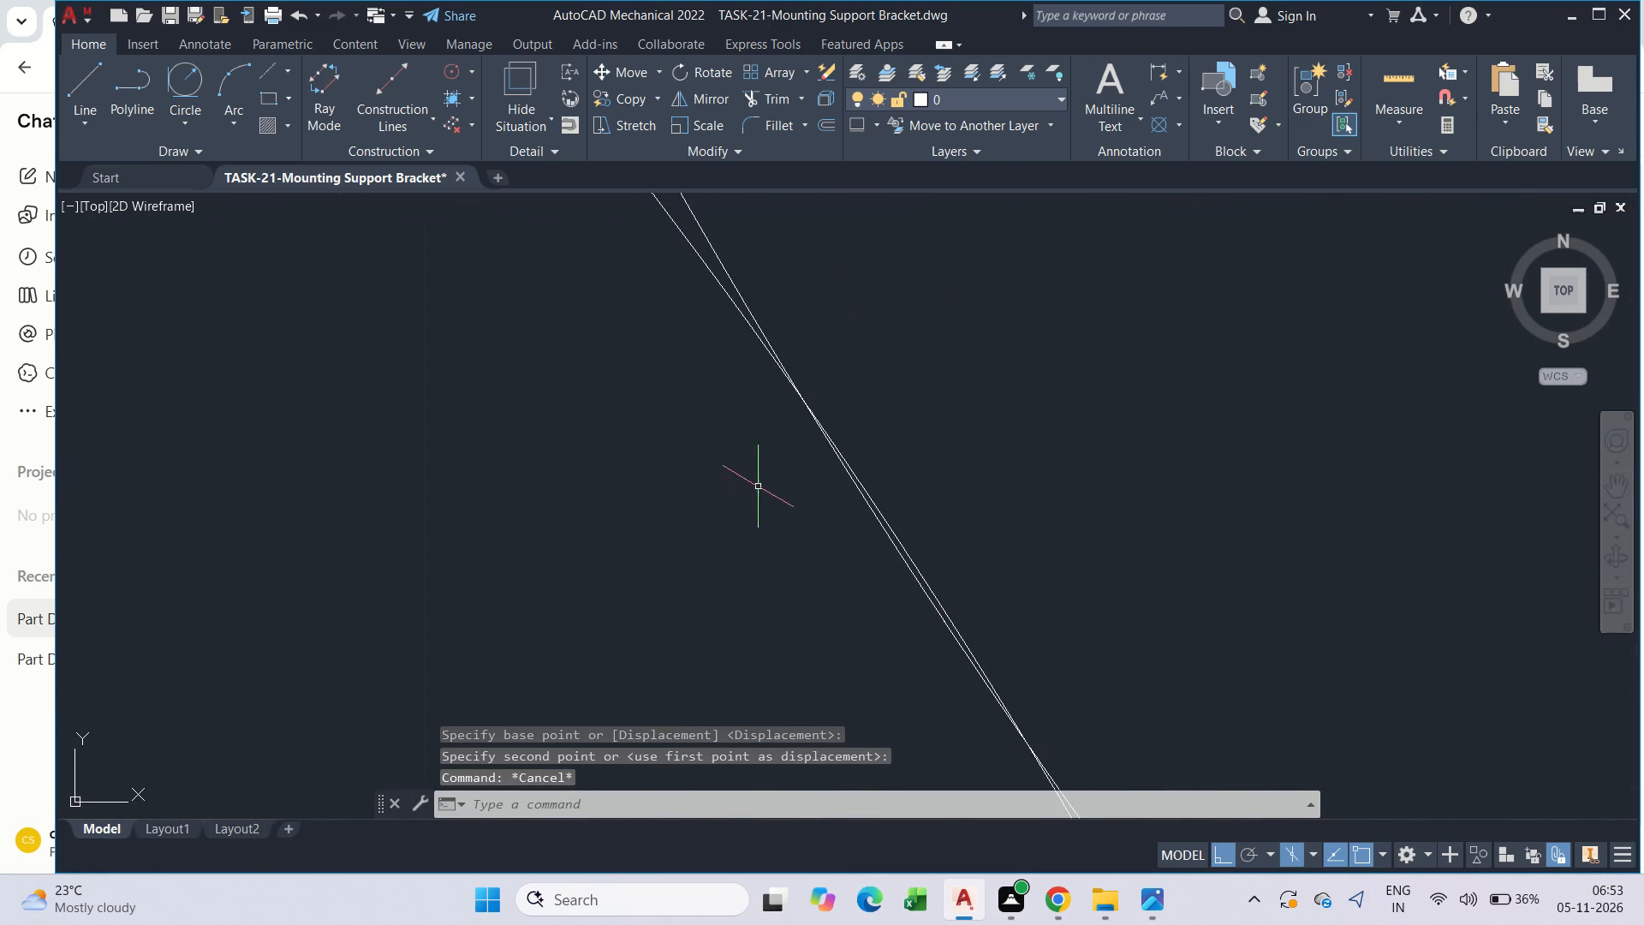
scroll(793, 442, "up", 2)
scroll(793, 441, "down", 9)
key("Escape")
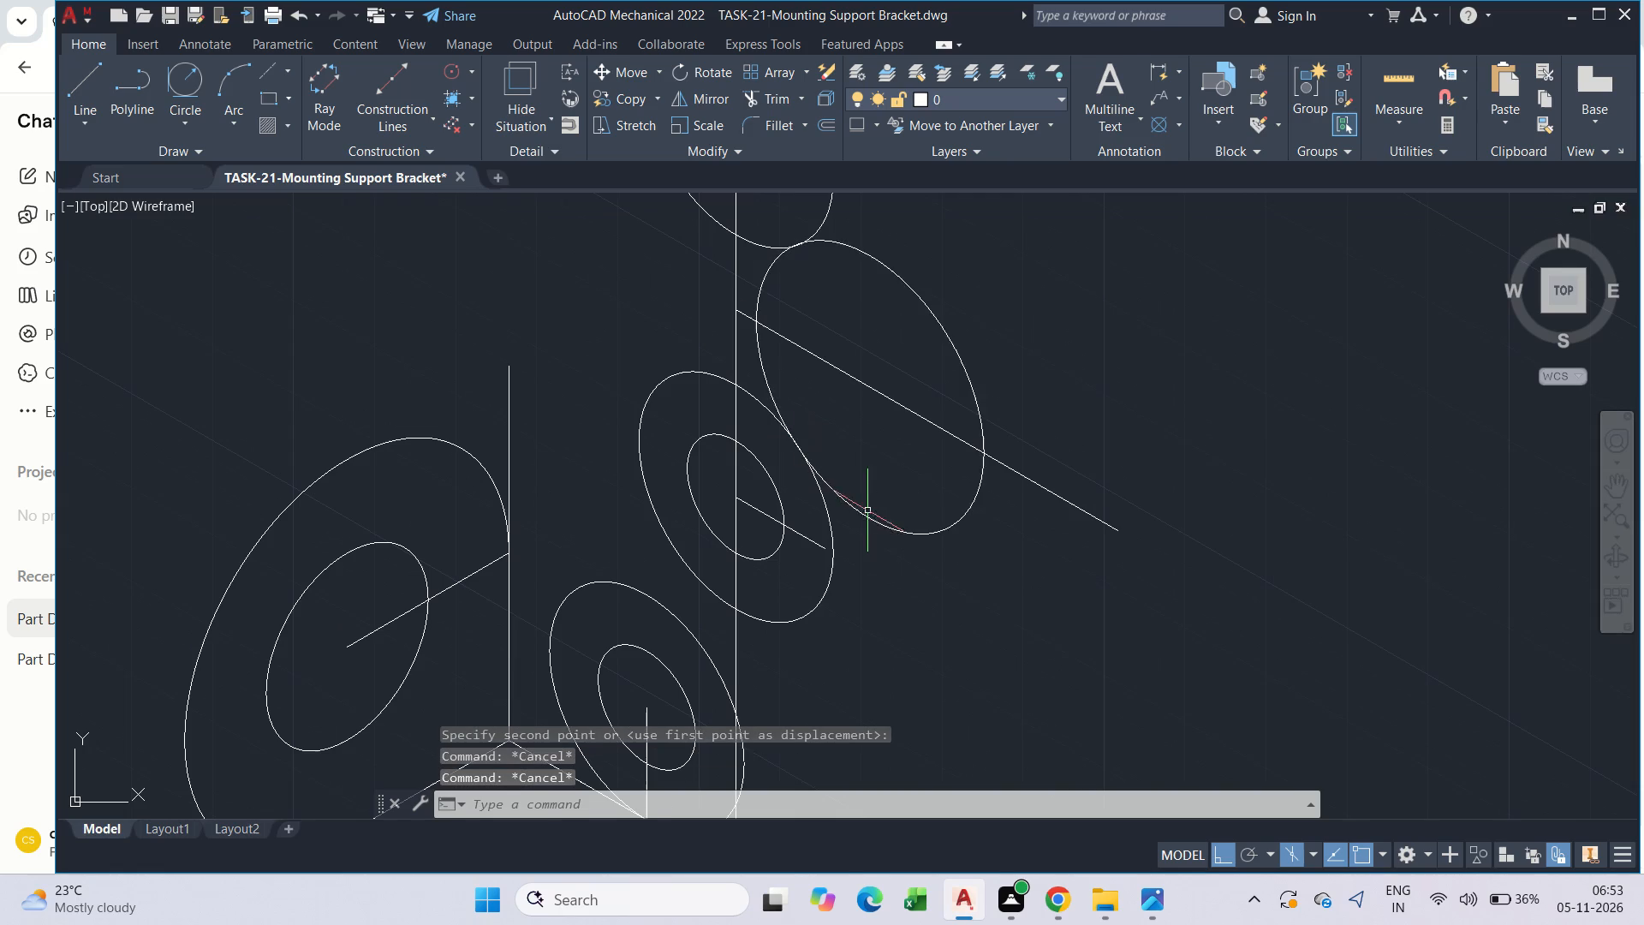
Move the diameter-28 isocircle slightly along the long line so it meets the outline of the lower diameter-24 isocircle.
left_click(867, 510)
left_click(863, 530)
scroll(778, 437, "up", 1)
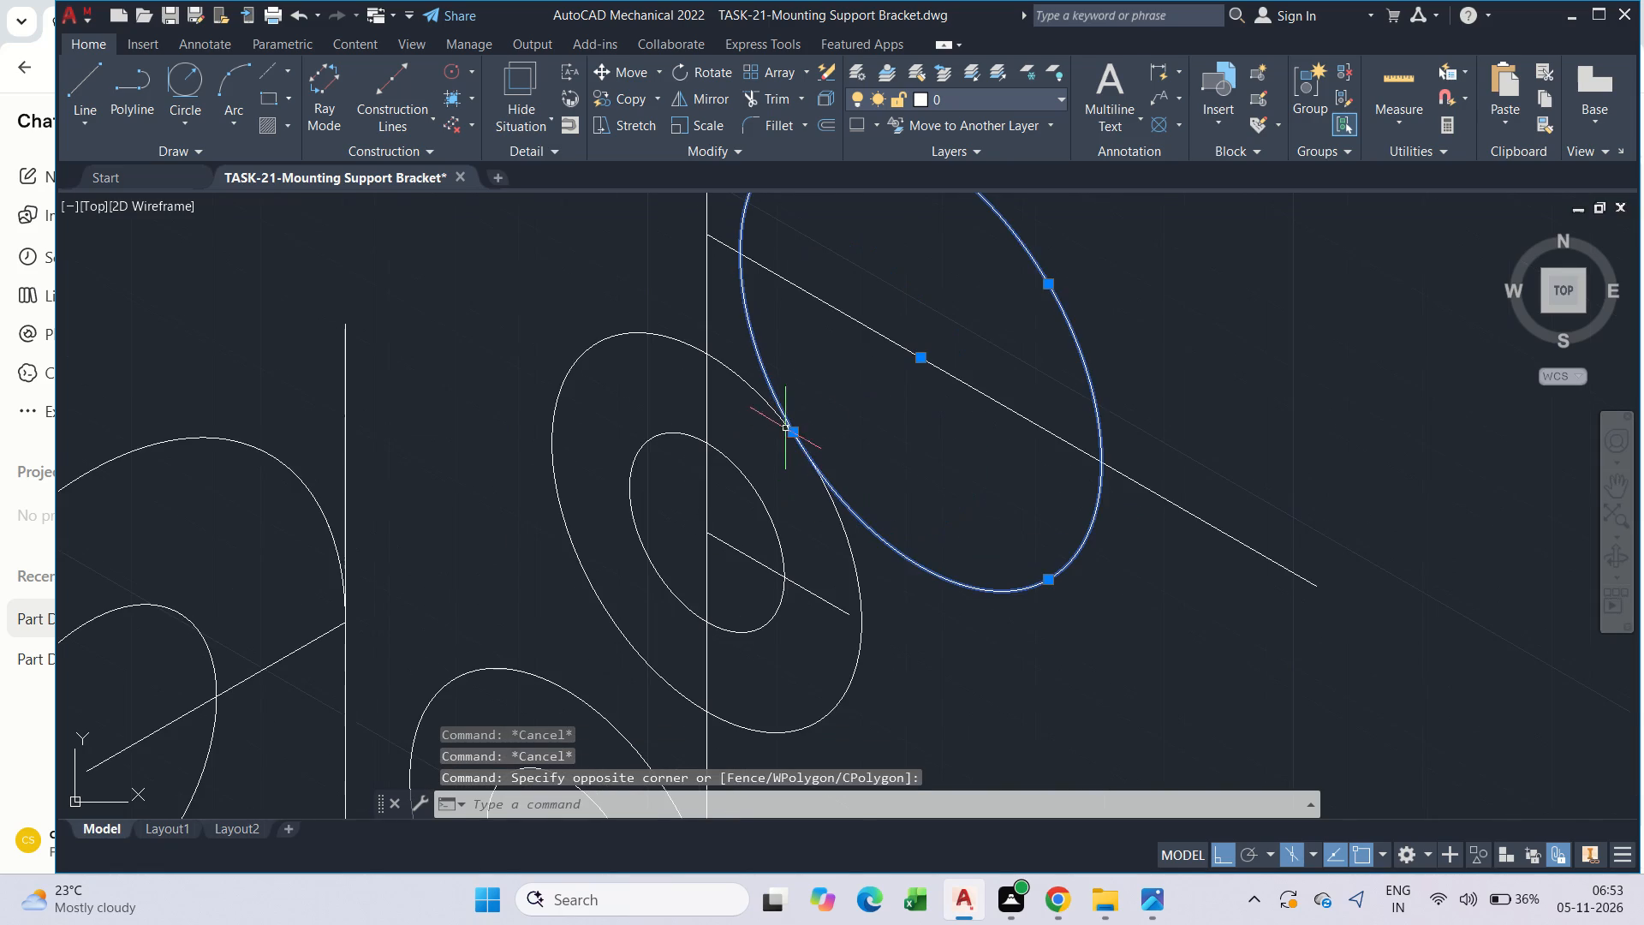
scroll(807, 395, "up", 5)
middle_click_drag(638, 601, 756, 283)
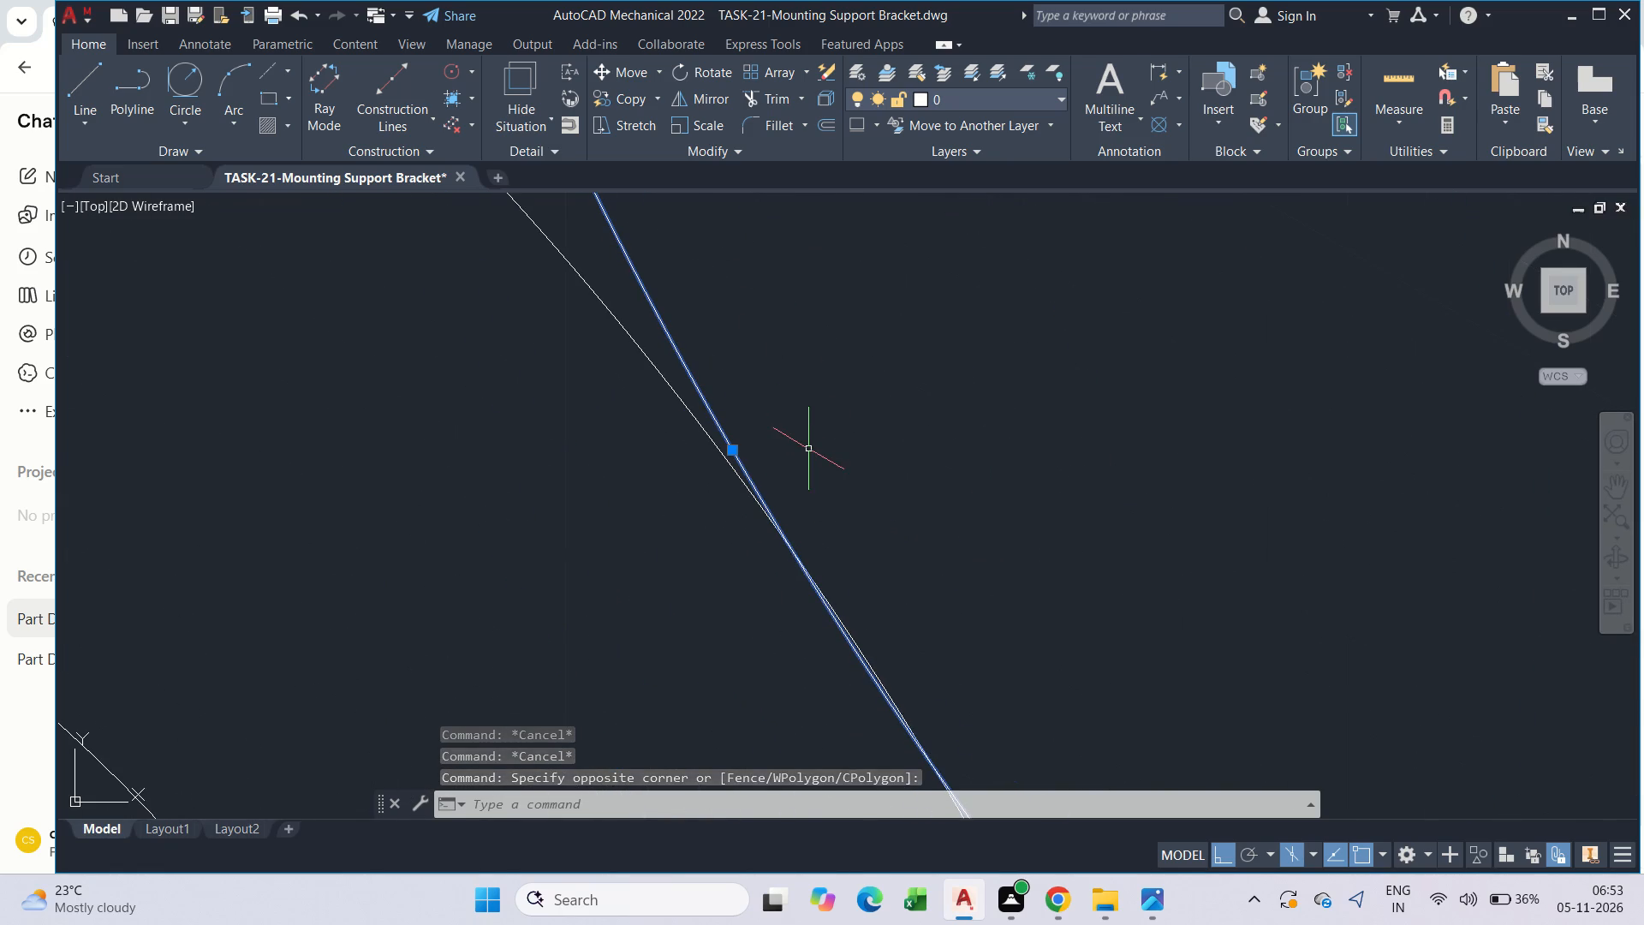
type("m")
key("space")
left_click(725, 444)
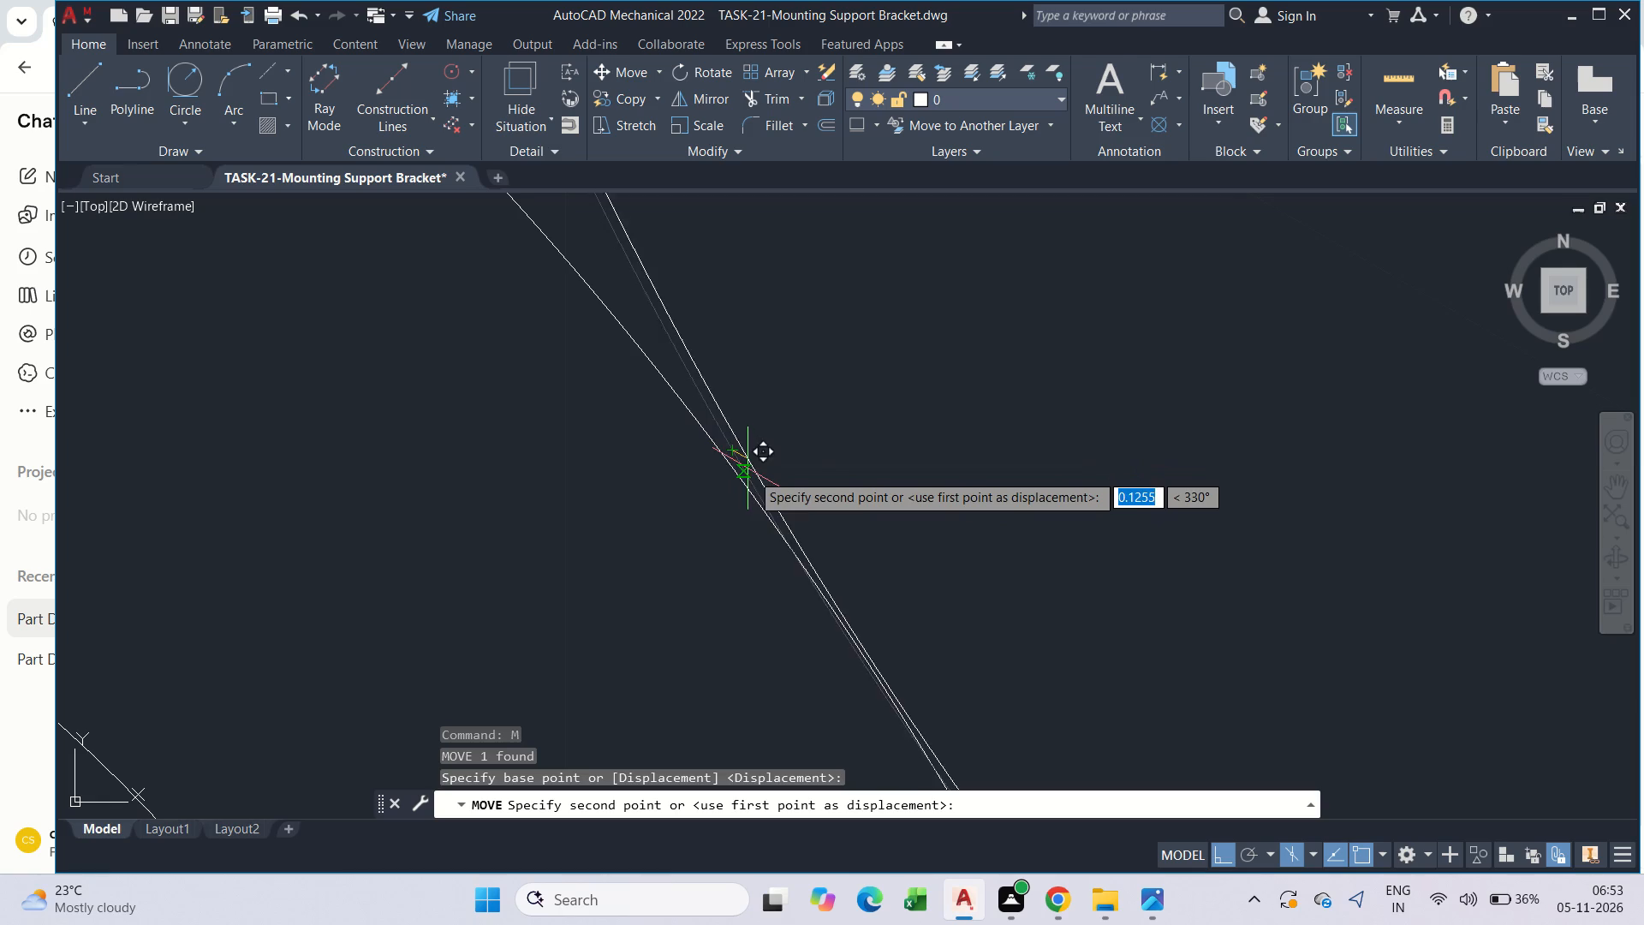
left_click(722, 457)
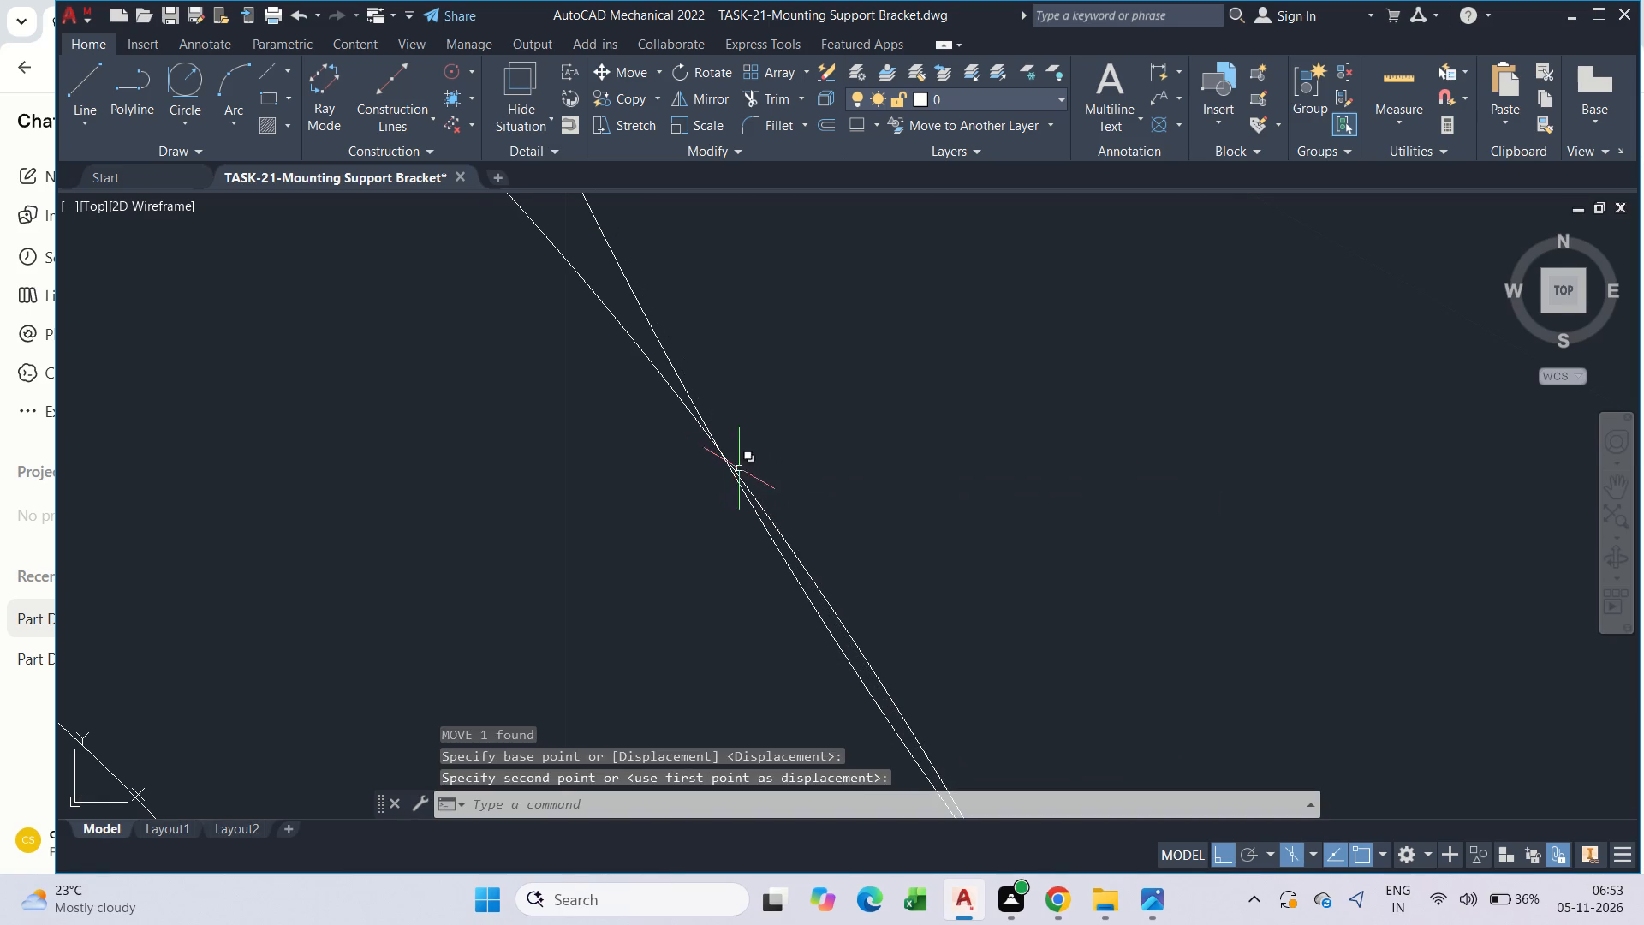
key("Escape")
Examine how the moved diameter-28 isocircle meets the upper diameter-24 isocircle.
scroll(805, 524, "down", 3)
middle_click_drag(808, 349, 849, 664)
scroll(849, 664, "down", 1)
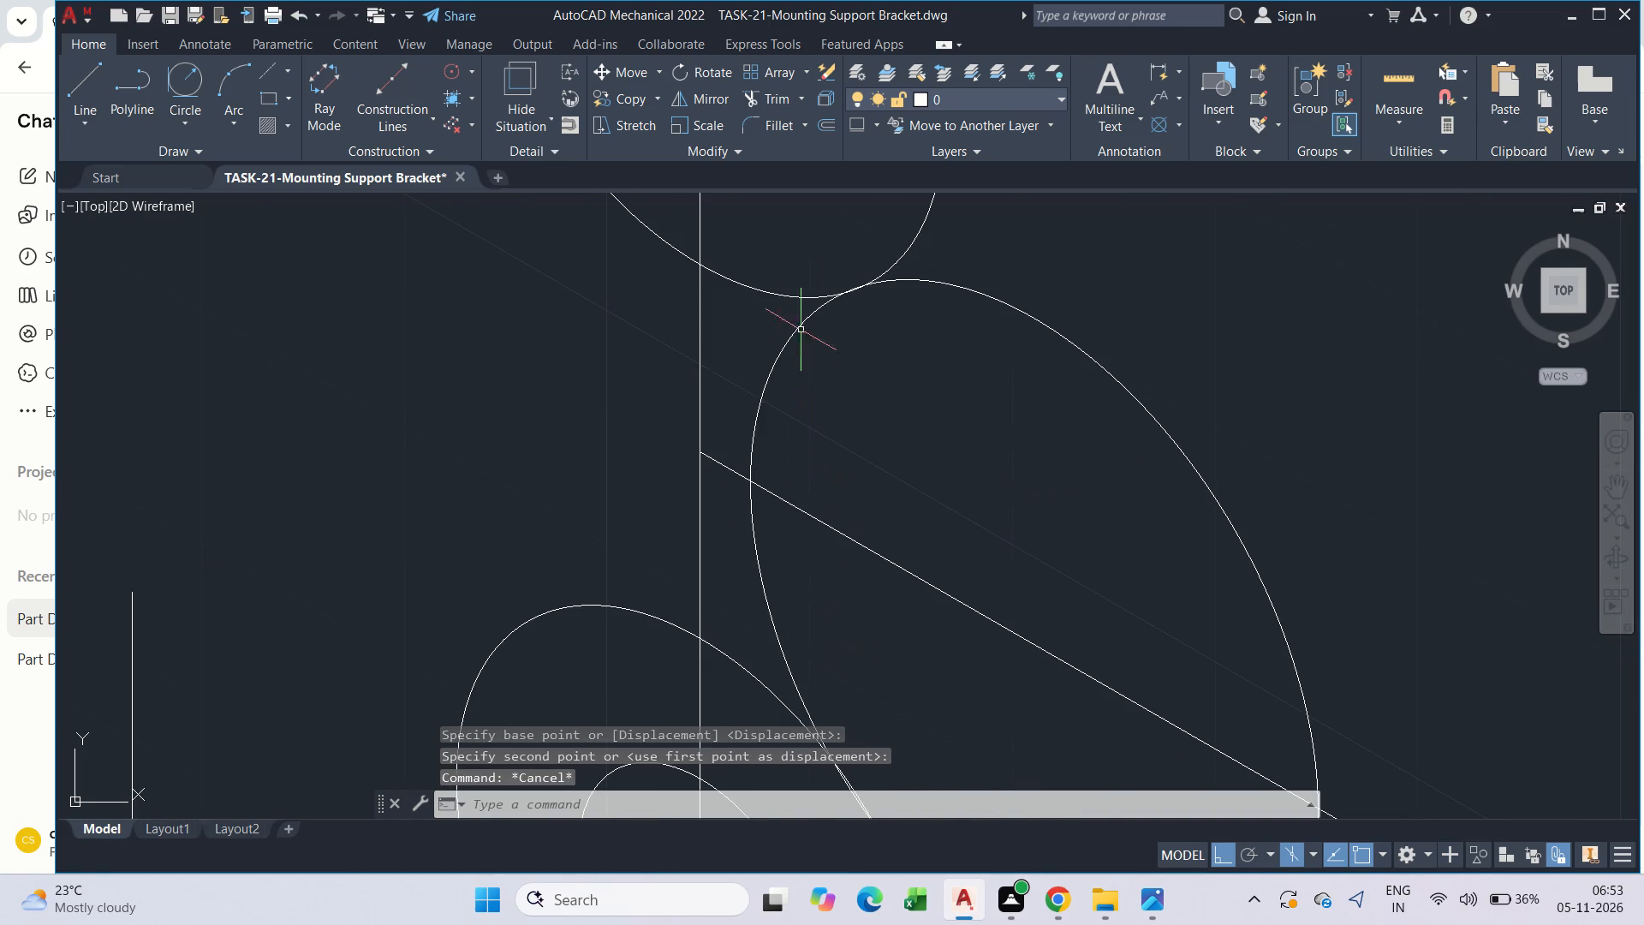
scroll(826, 287, "up", 4)
scroll(1013, 277, "up", 3)
scroll(728, 332, "up", 2)
scroll(718, 334, "down", 2)
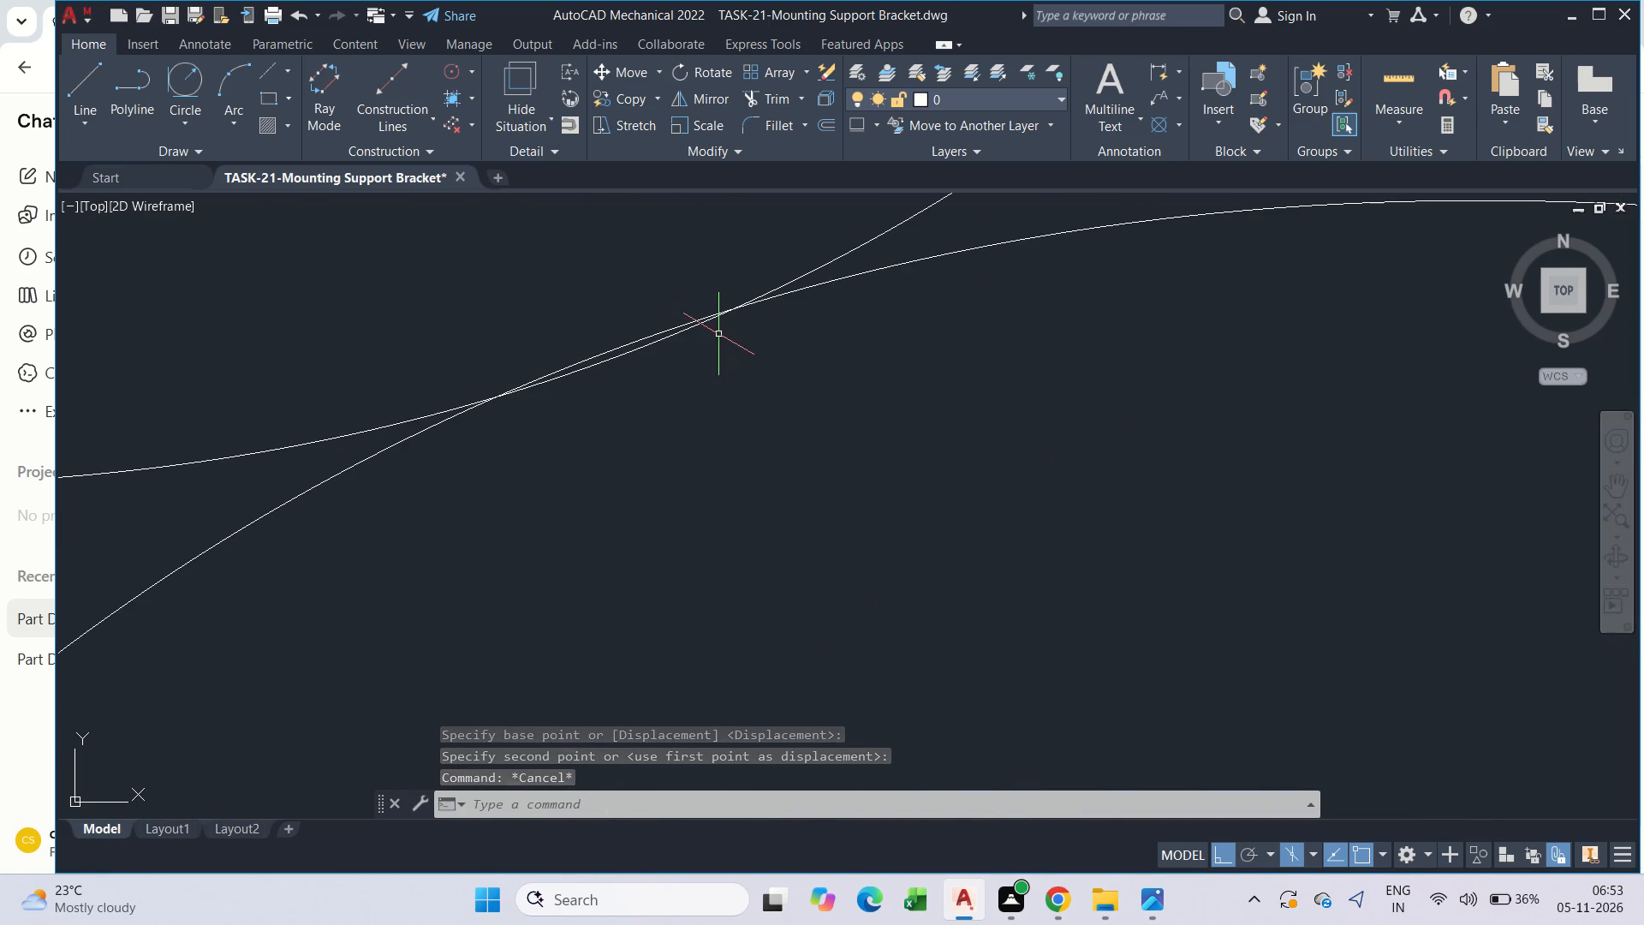
scroll(706, 370, "down", 2)
key("Escape")
key("Escape")
middle_click_drag(701, 381, 763, 133)
scroll(763, 133, "down", 1)
scroll(718, 318, "down", 2)
middle_click_drag(718, 318, 717, 412)
scroll(742, 289, "up", 3)
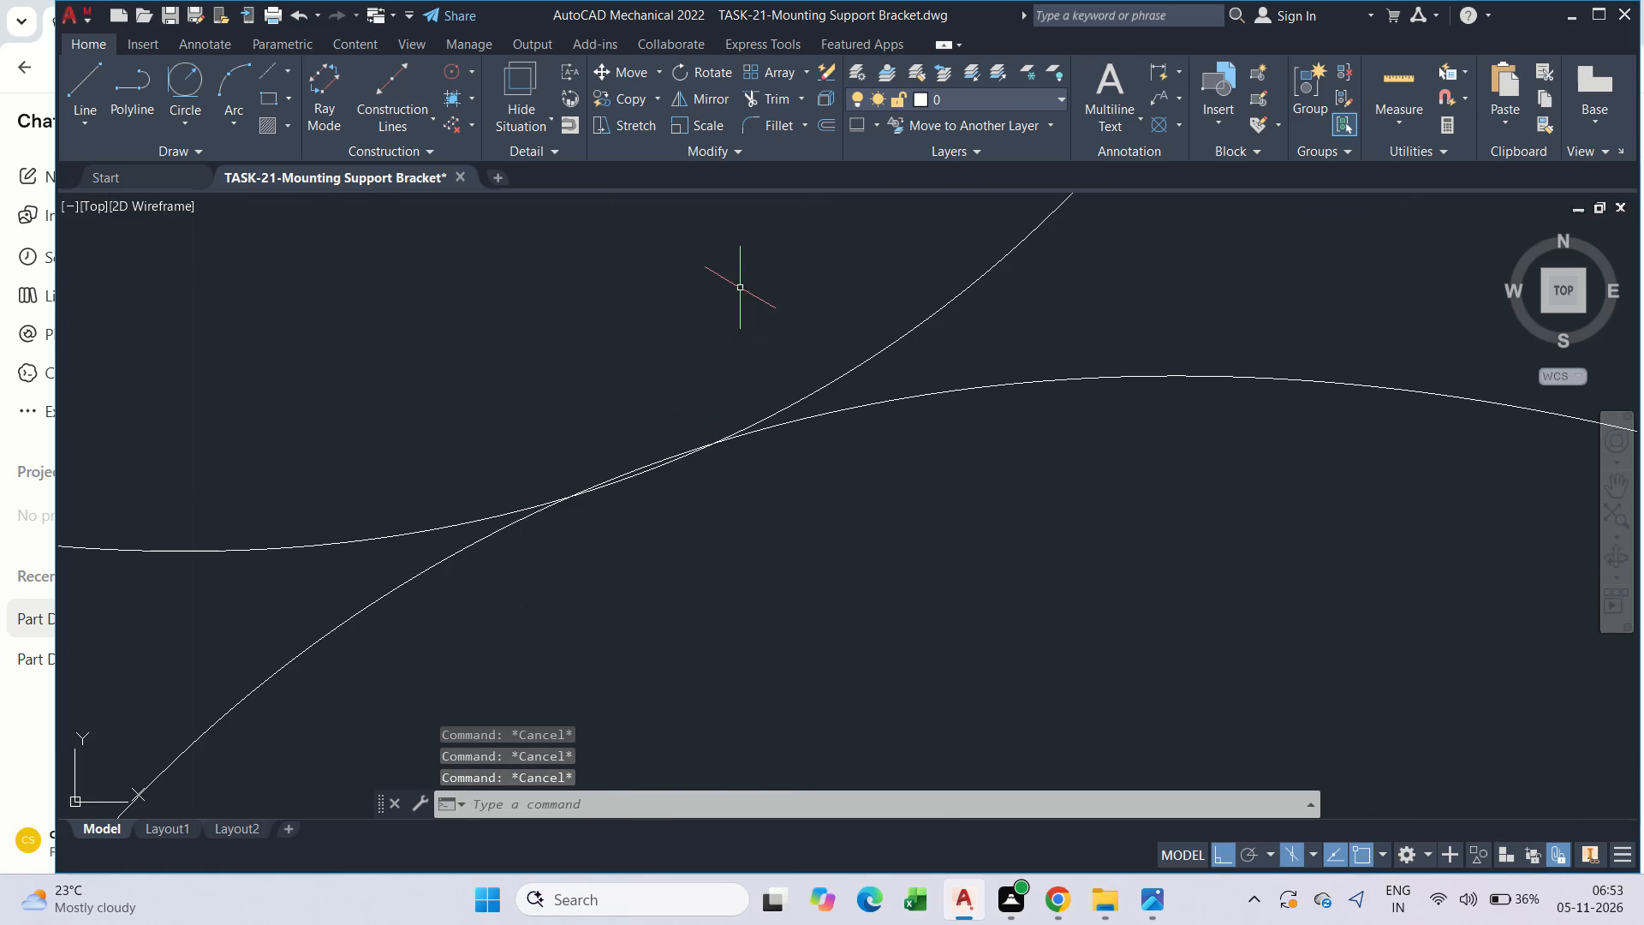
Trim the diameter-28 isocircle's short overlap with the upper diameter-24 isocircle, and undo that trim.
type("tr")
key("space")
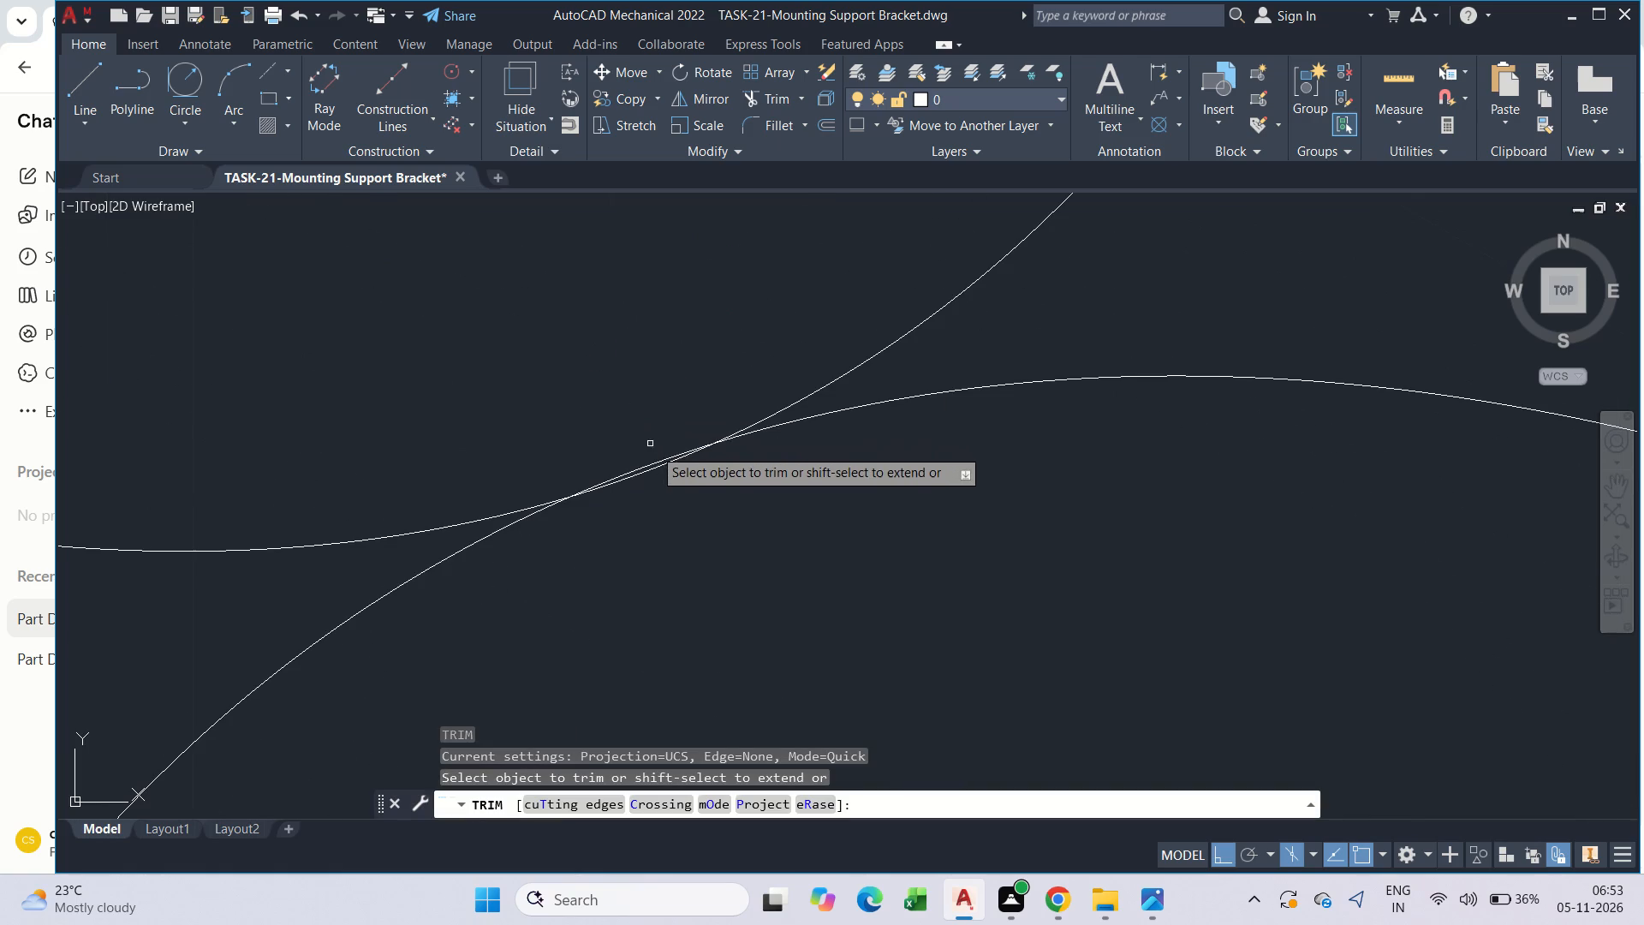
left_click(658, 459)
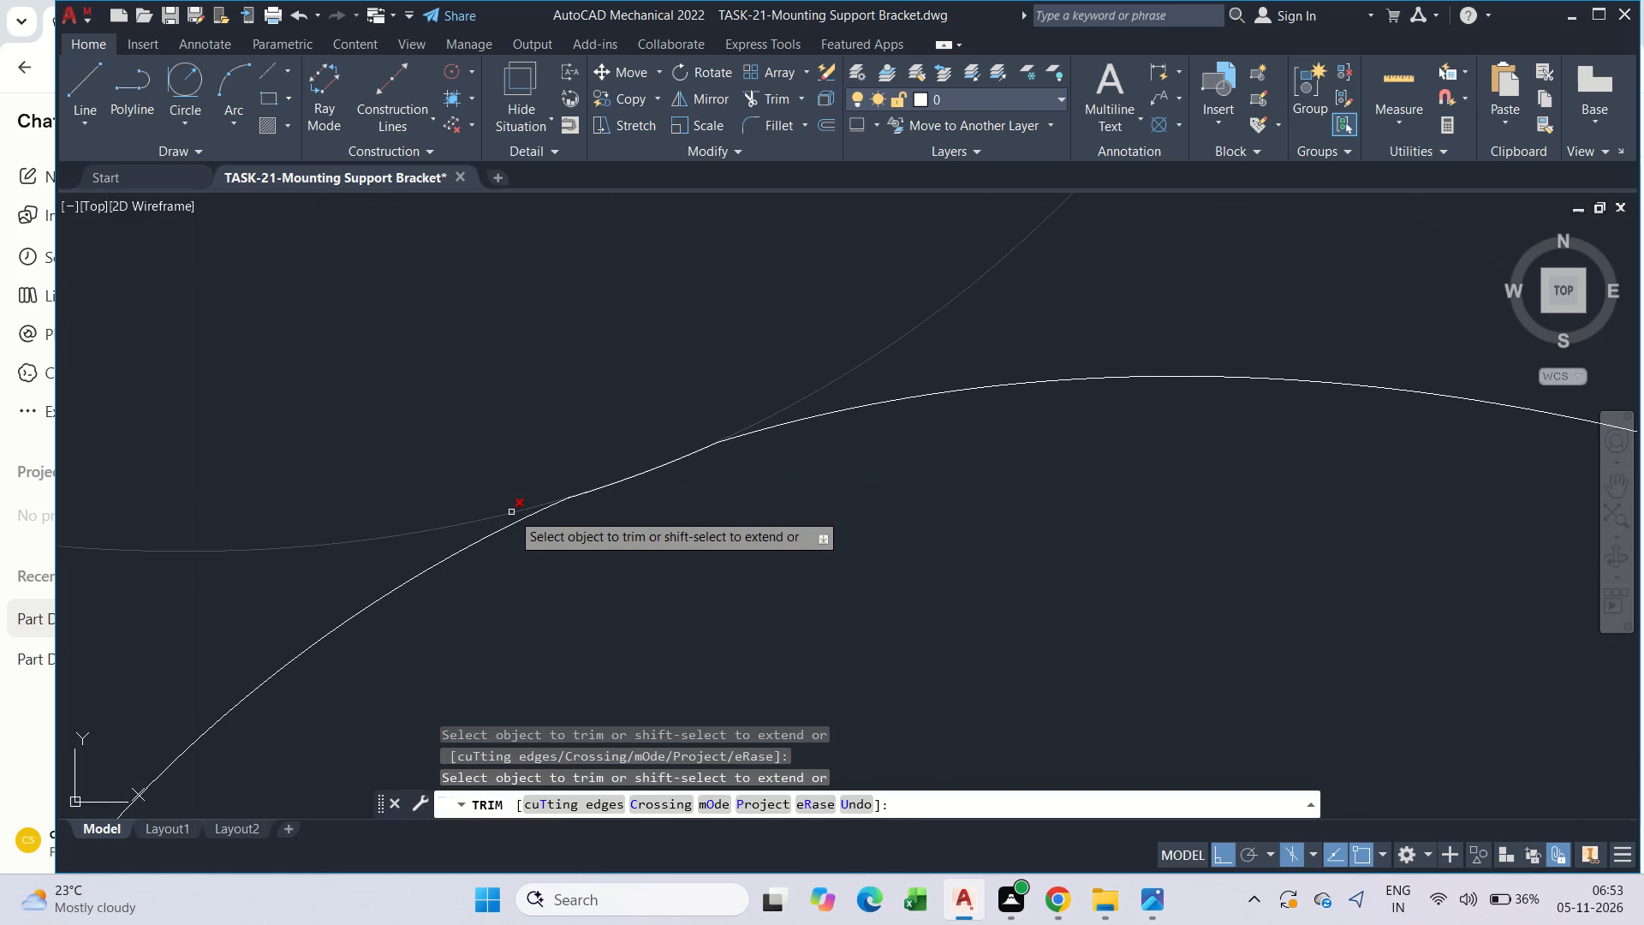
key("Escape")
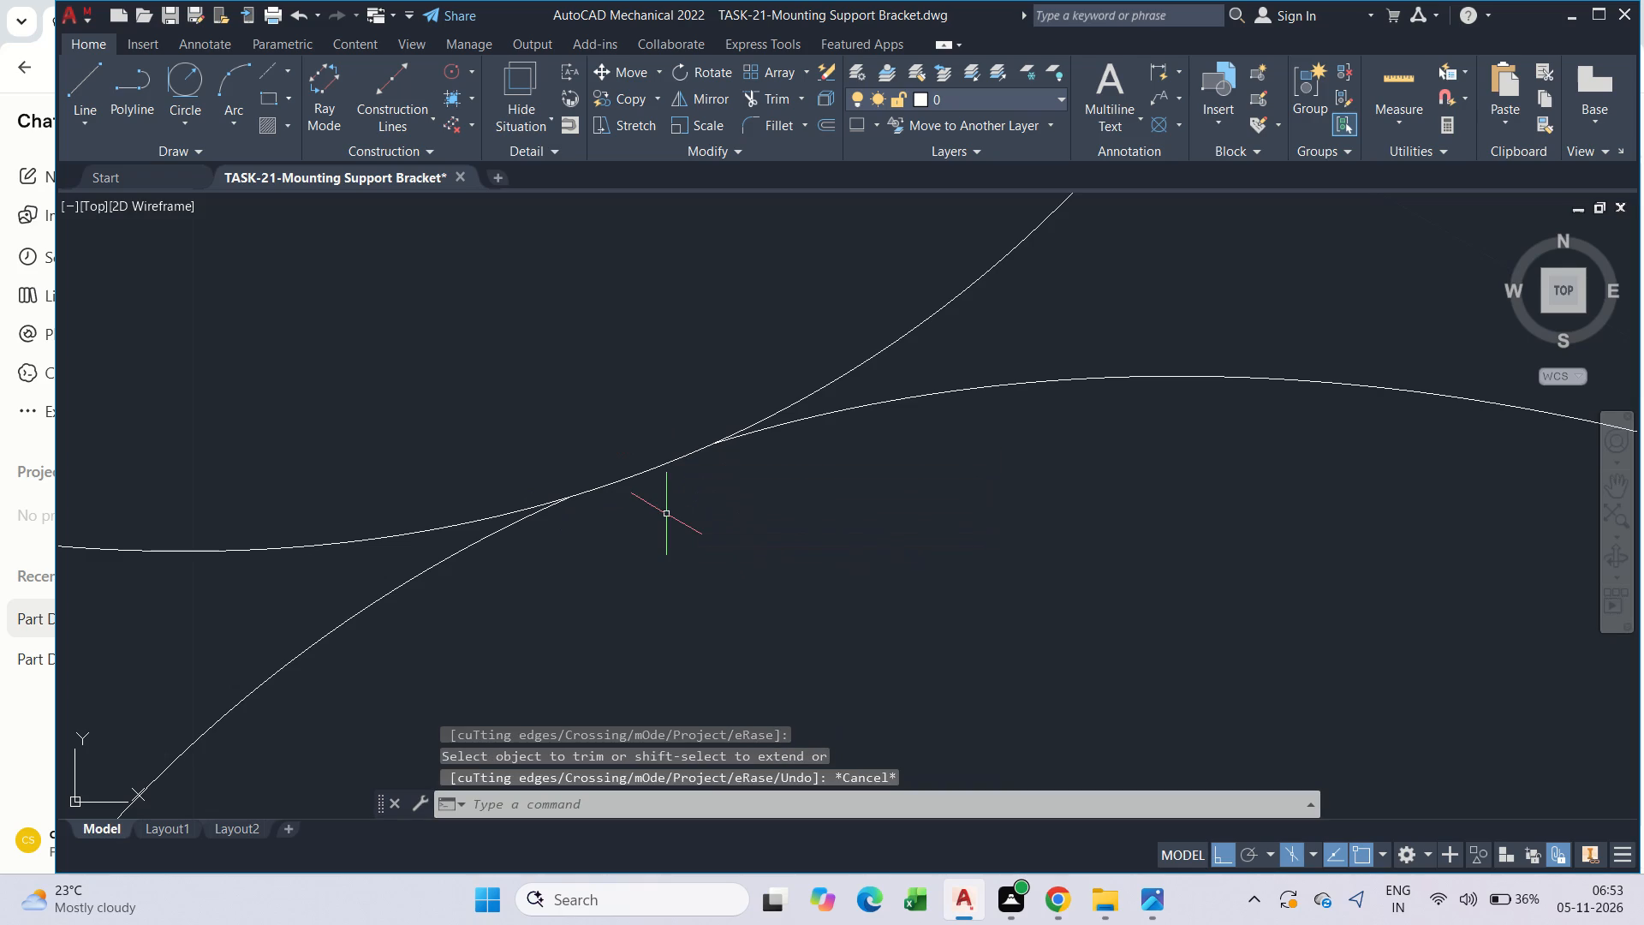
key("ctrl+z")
Erase the diameter-28 isocircle between the two upper diameter-24 isocircles.
scroll(666, 514, "down", 8)
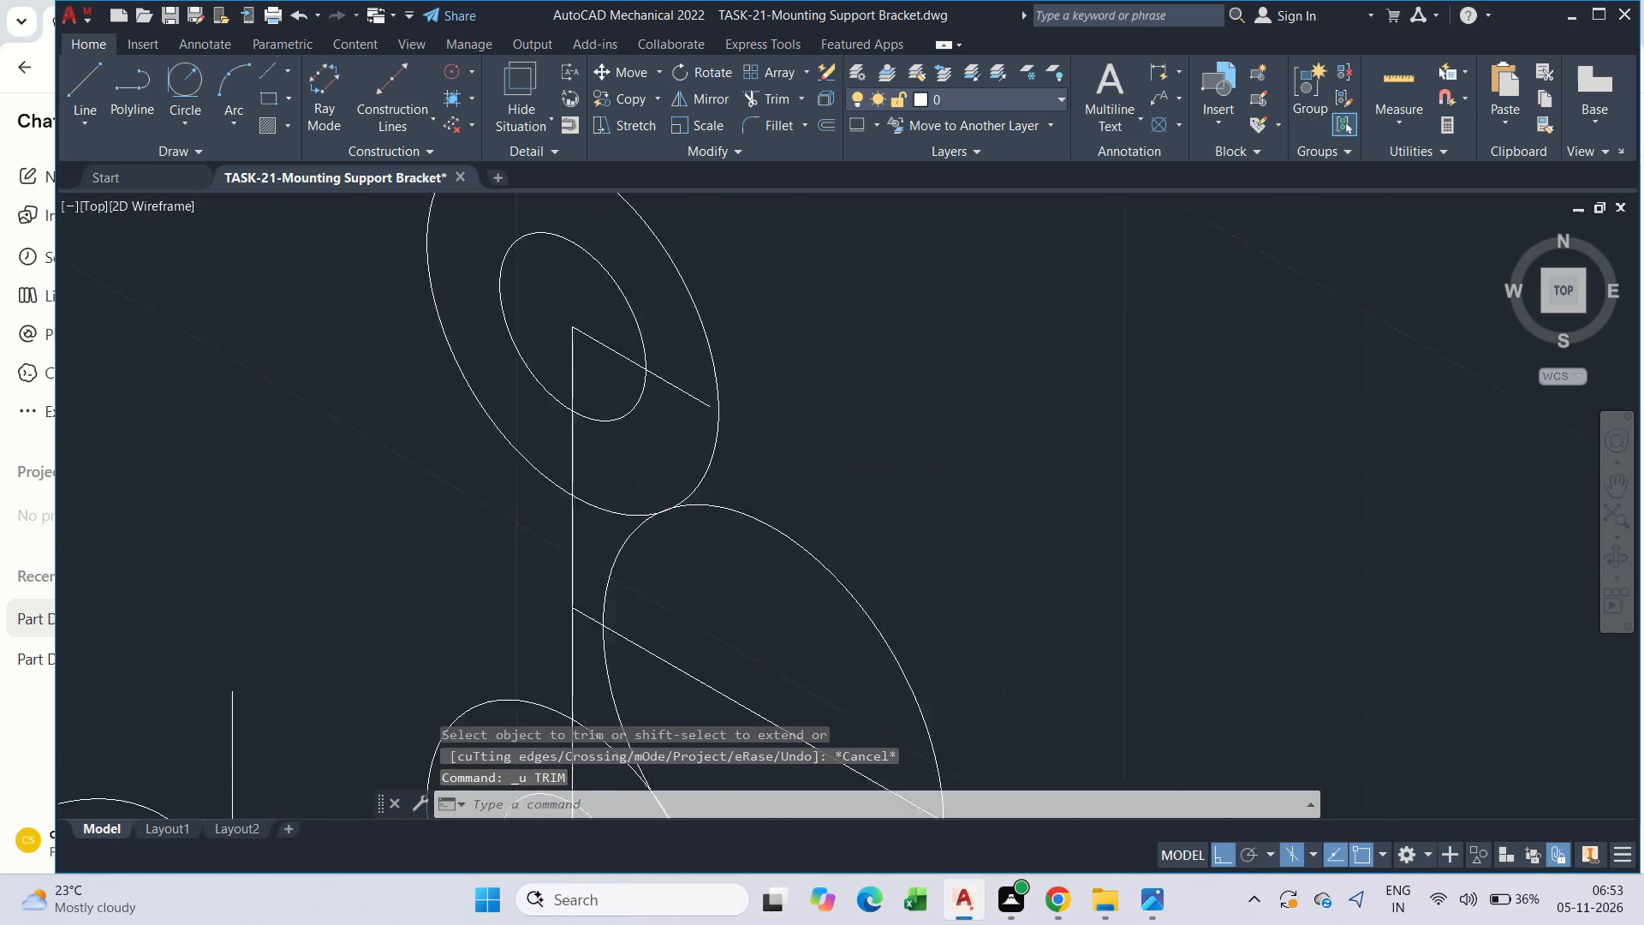
middle_click_drag(666, 514, 707, 404)
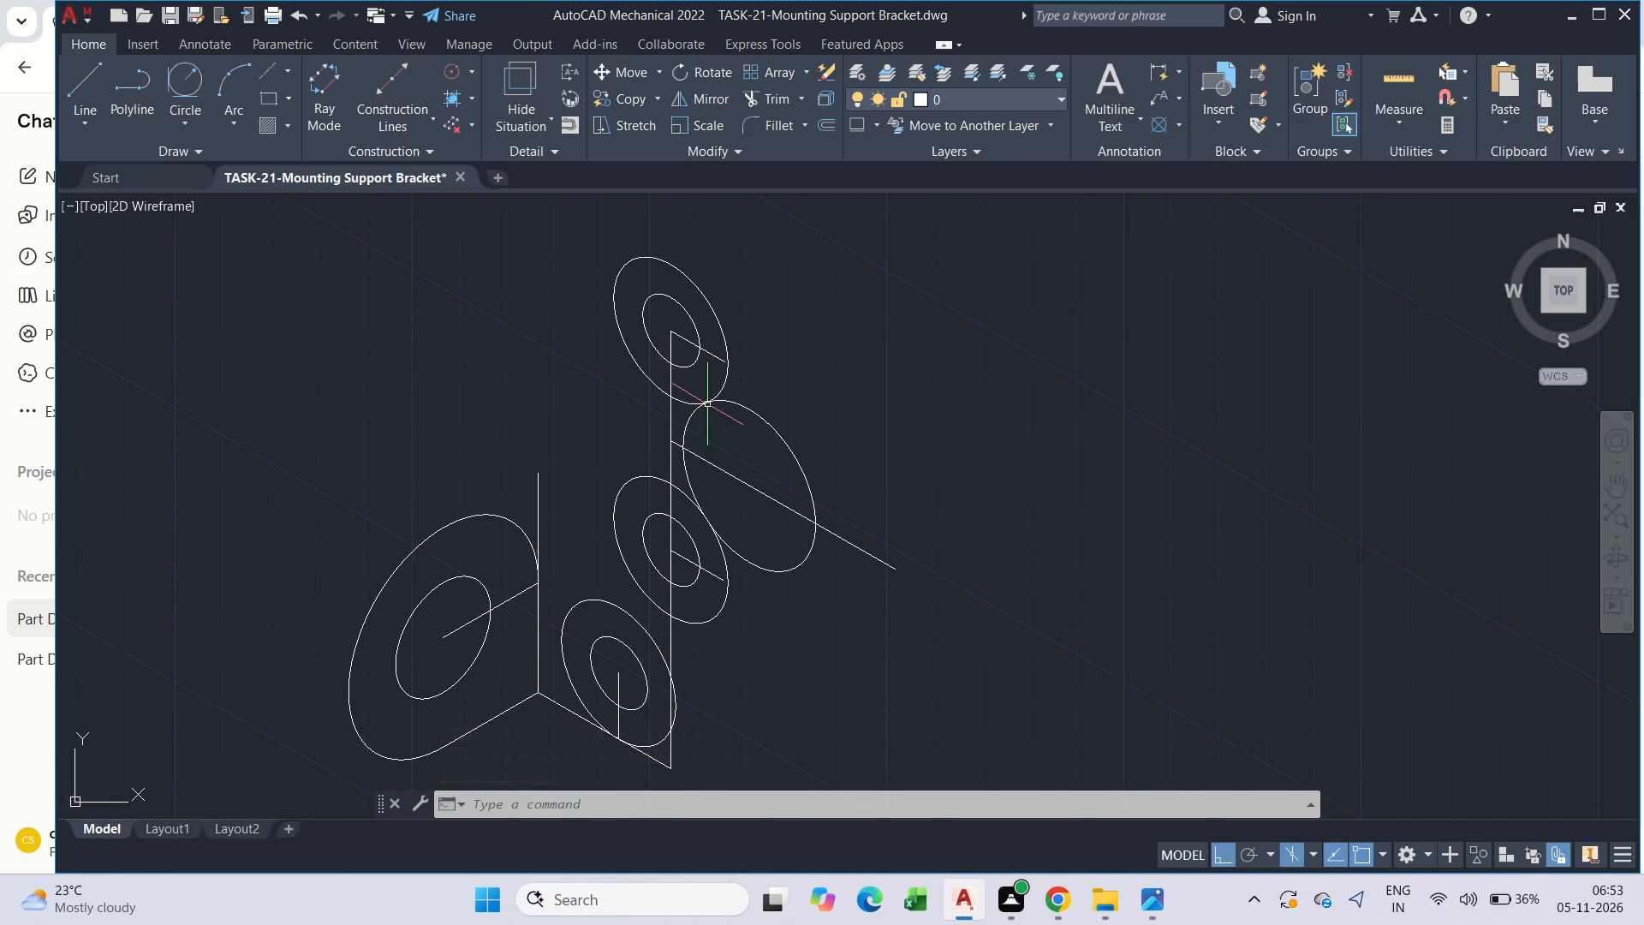
key("Escape")
key("Escape")
left_click(777, 427)
key("Delete")
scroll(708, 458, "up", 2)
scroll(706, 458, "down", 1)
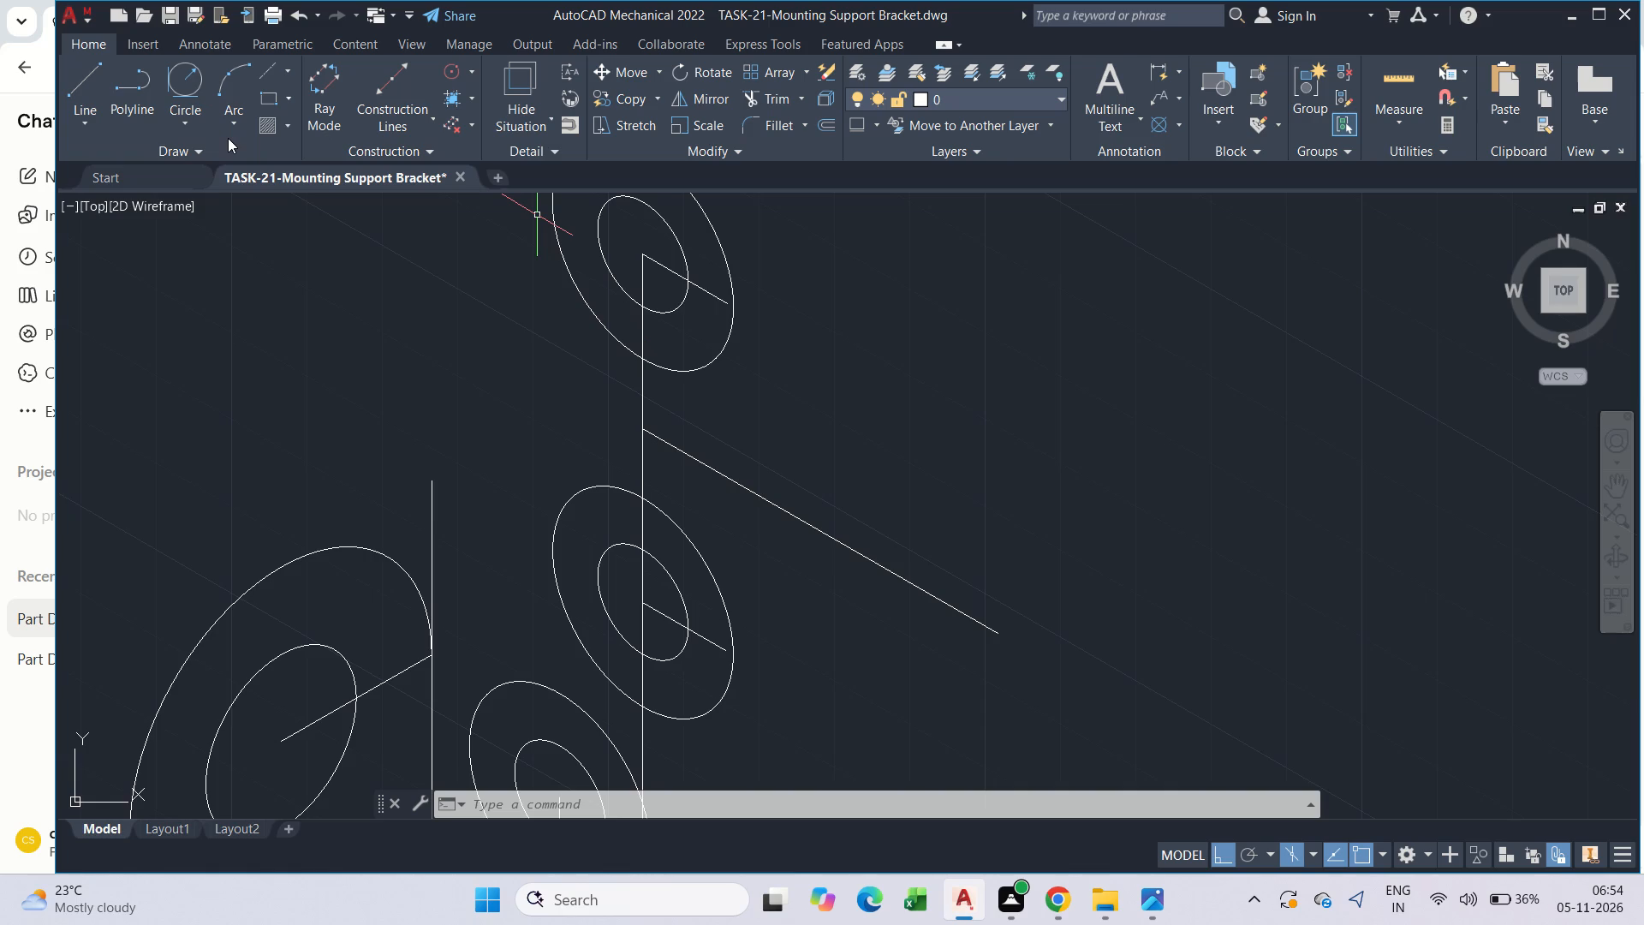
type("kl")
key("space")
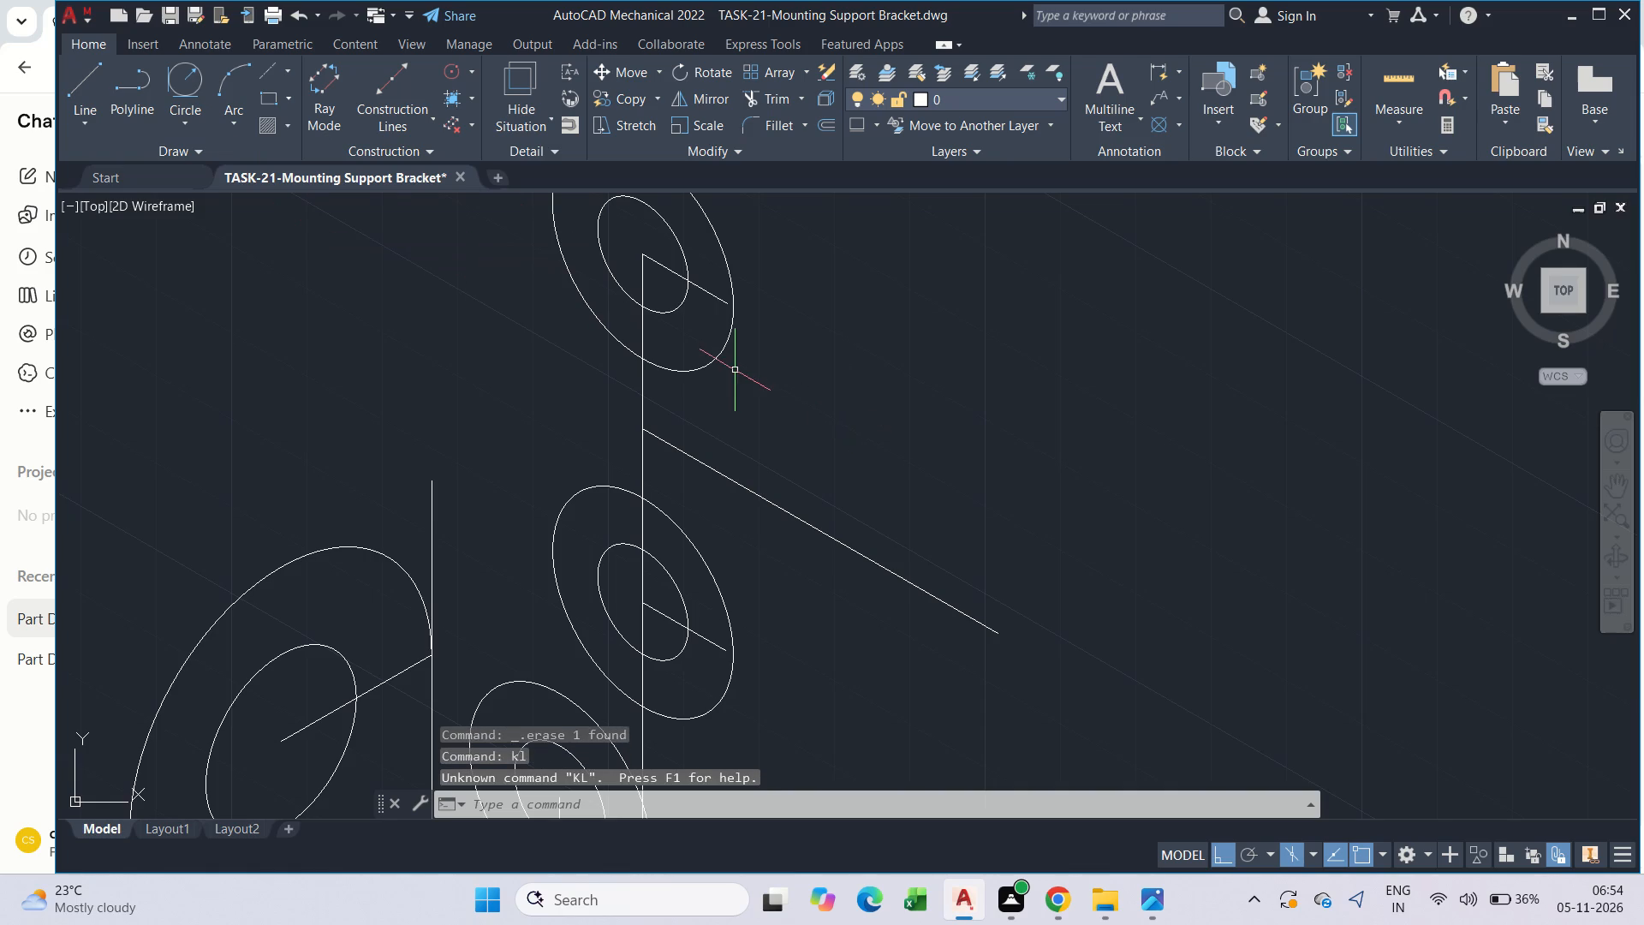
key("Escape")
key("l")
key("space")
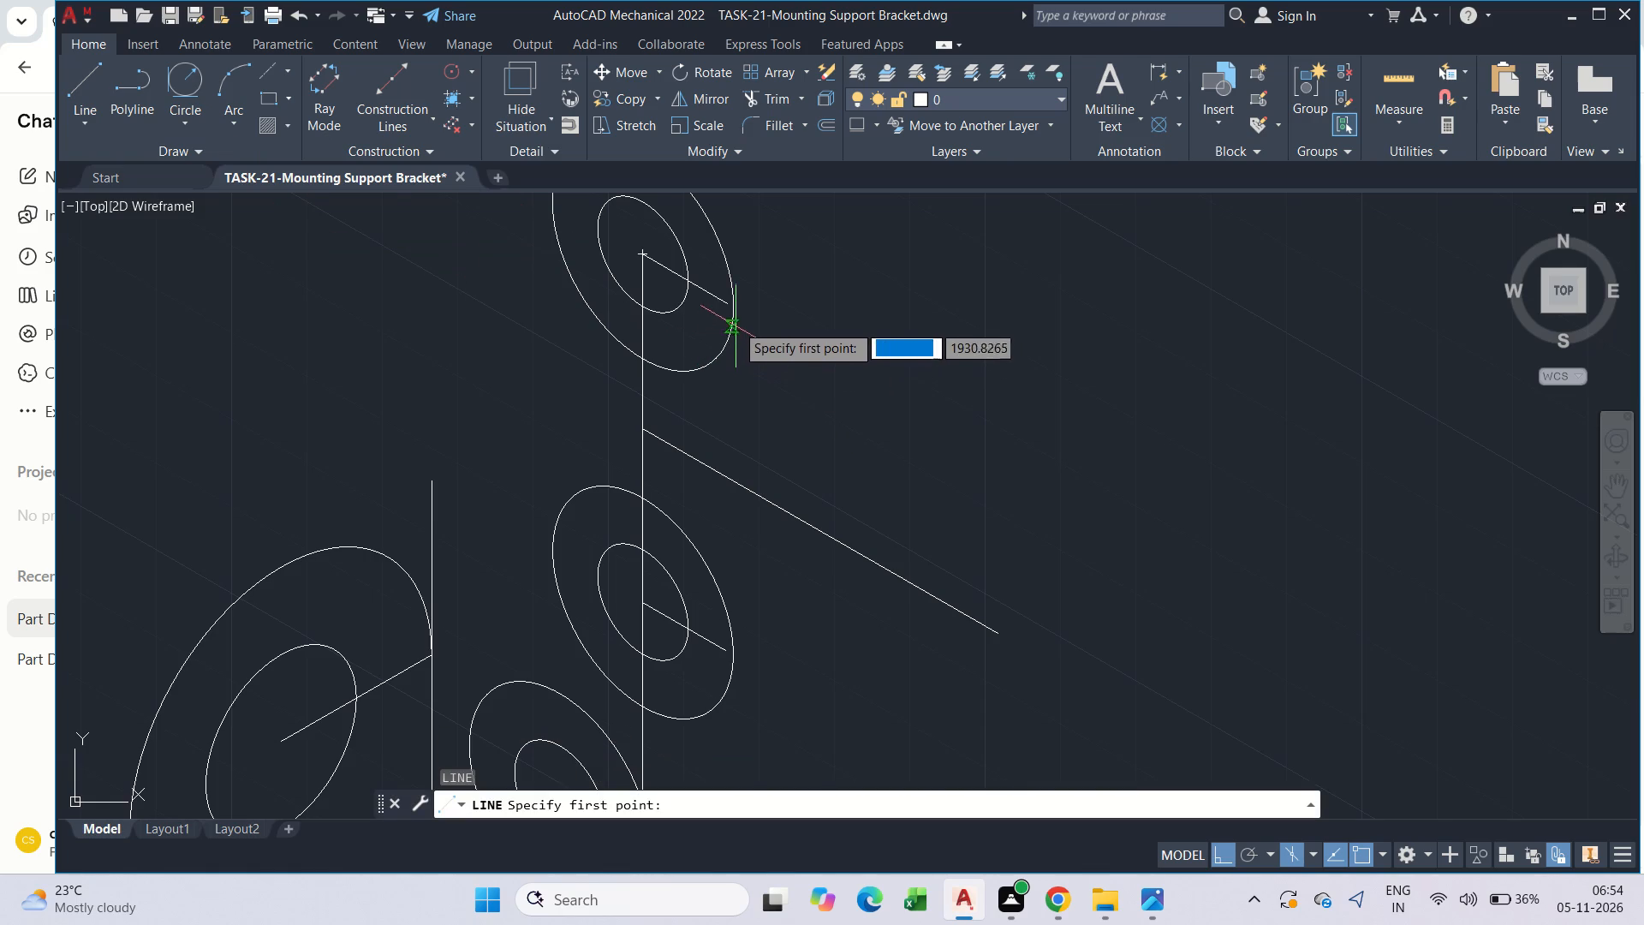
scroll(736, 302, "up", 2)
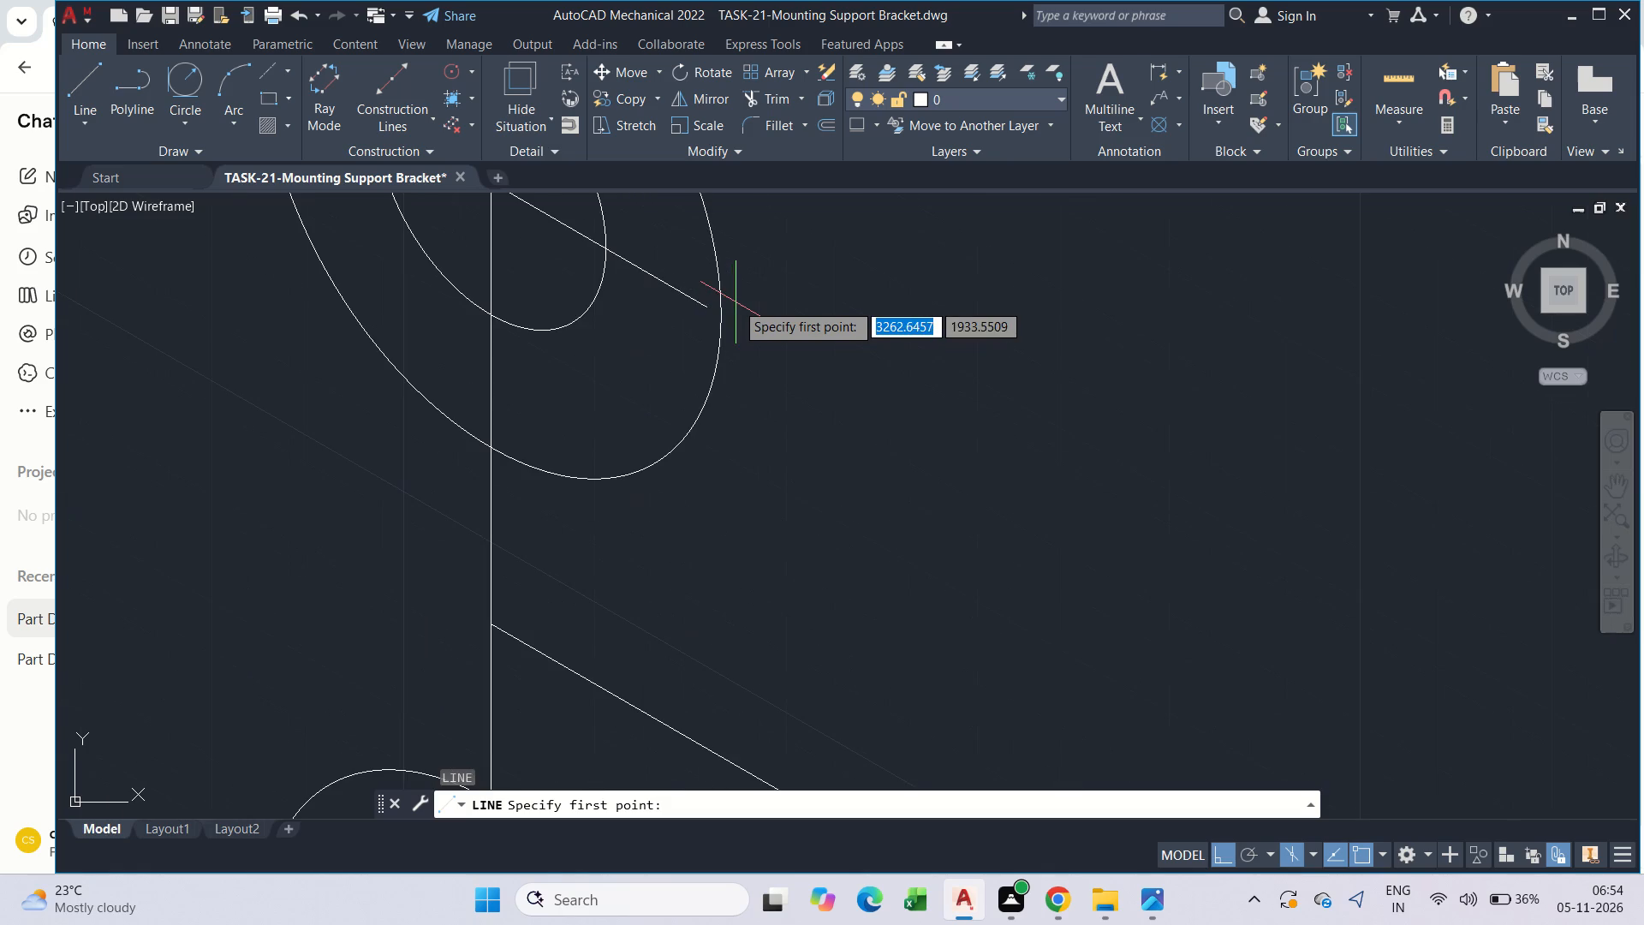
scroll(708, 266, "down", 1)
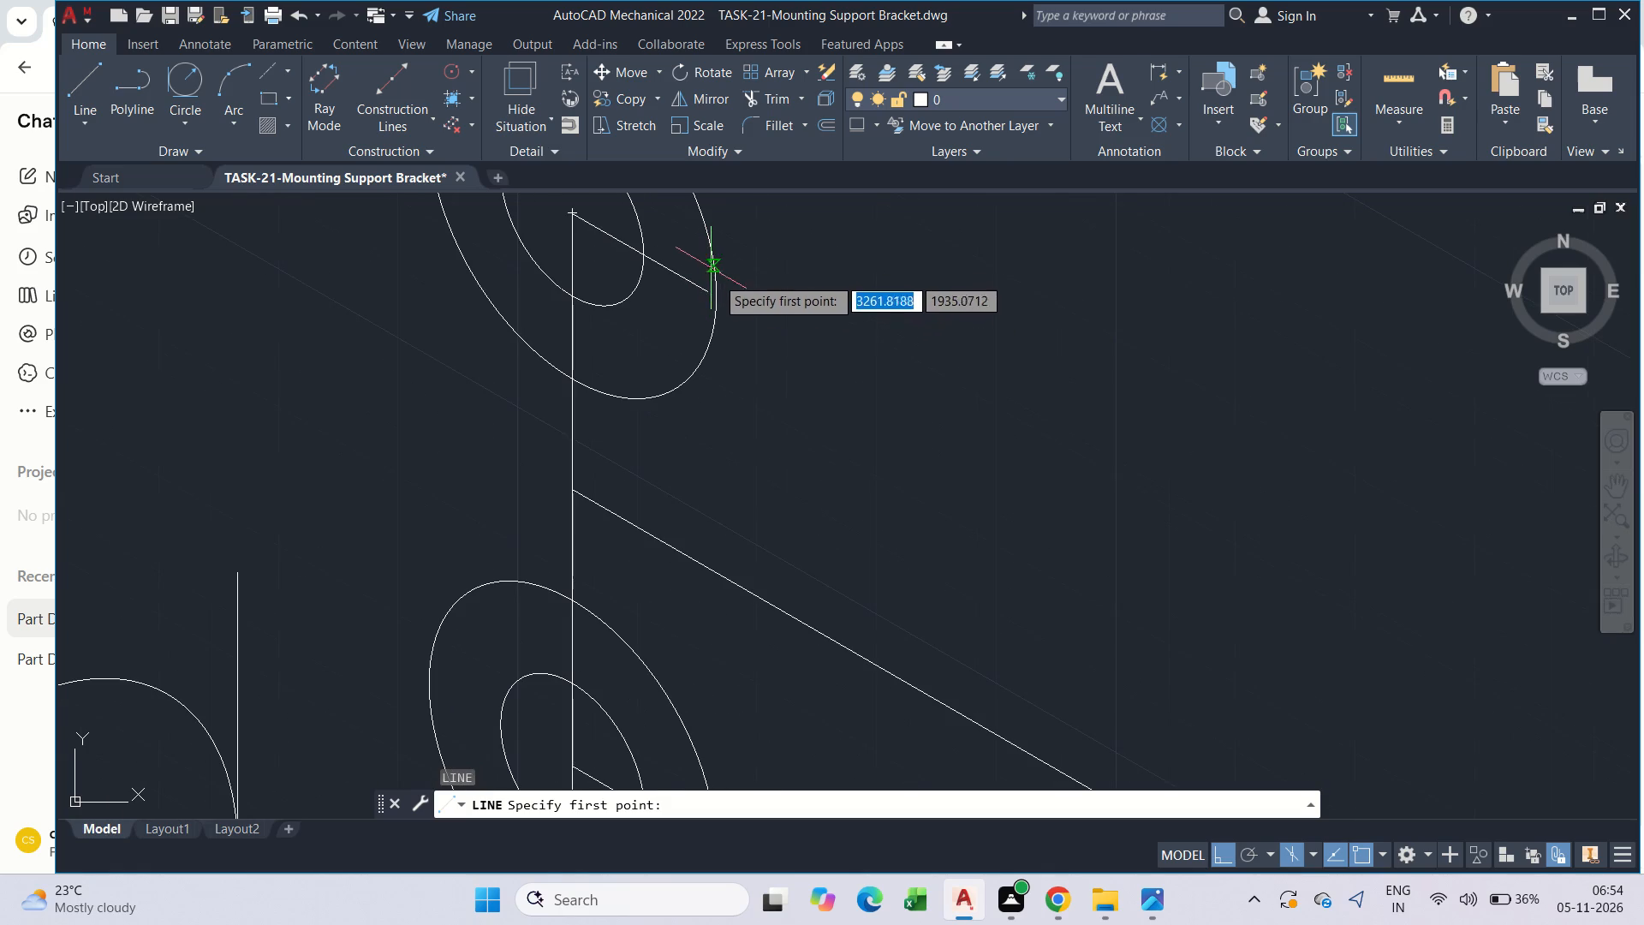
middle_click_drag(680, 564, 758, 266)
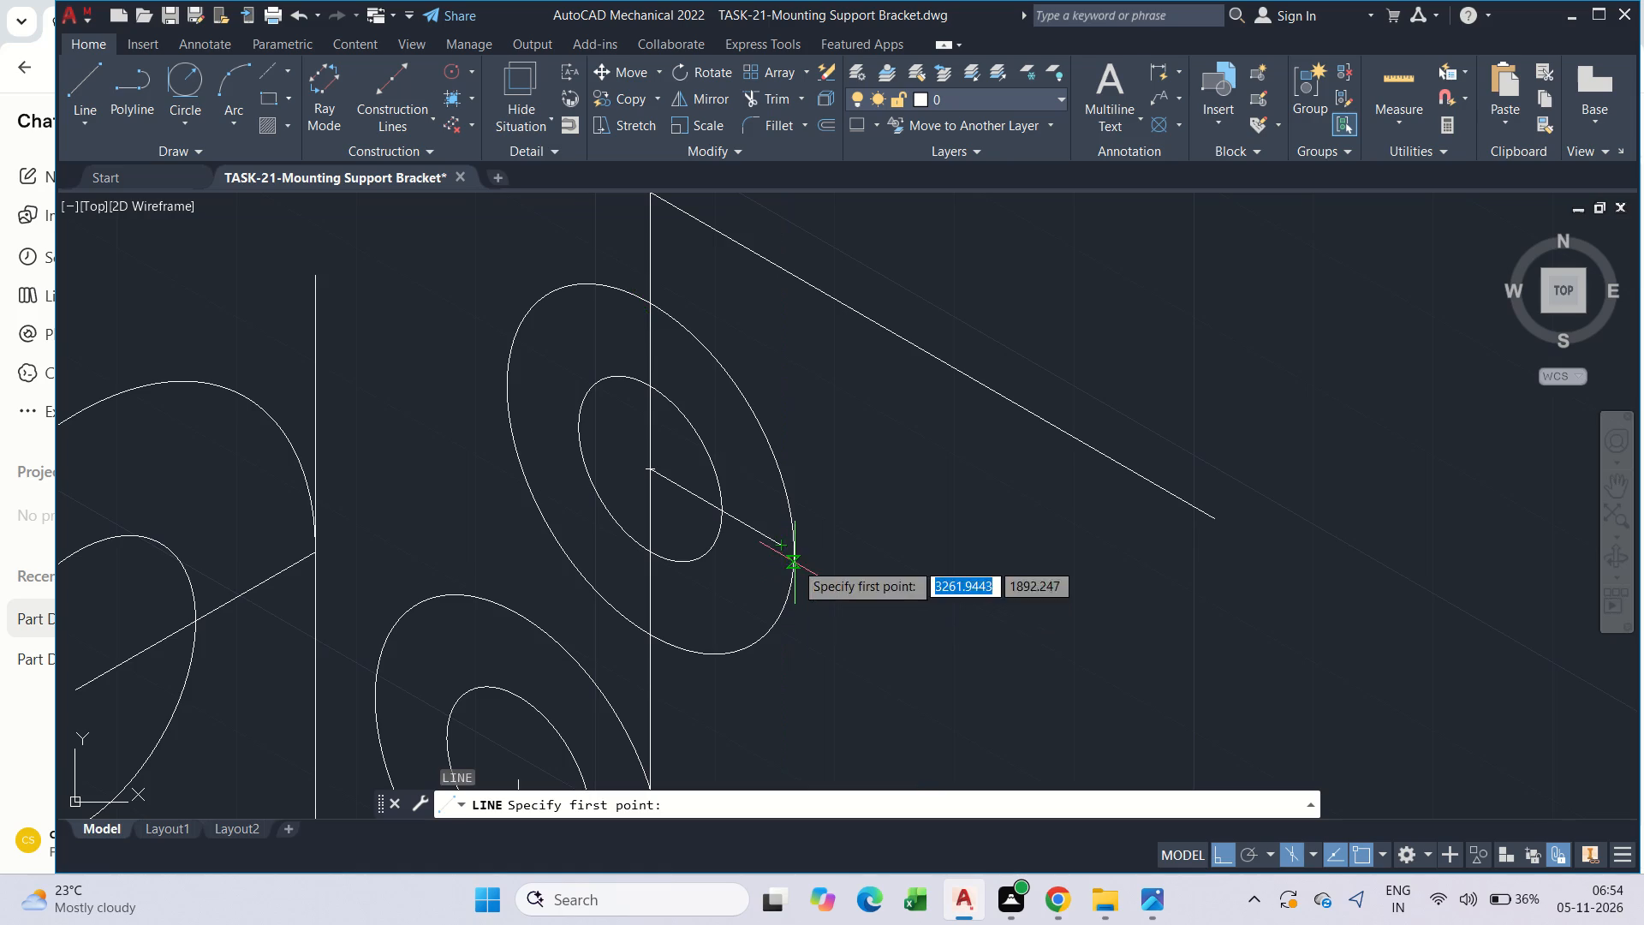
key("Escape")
Erase the short slanted lines that start at the centres of the two upper diameter-24 isocircles.
left_click(729, 576)
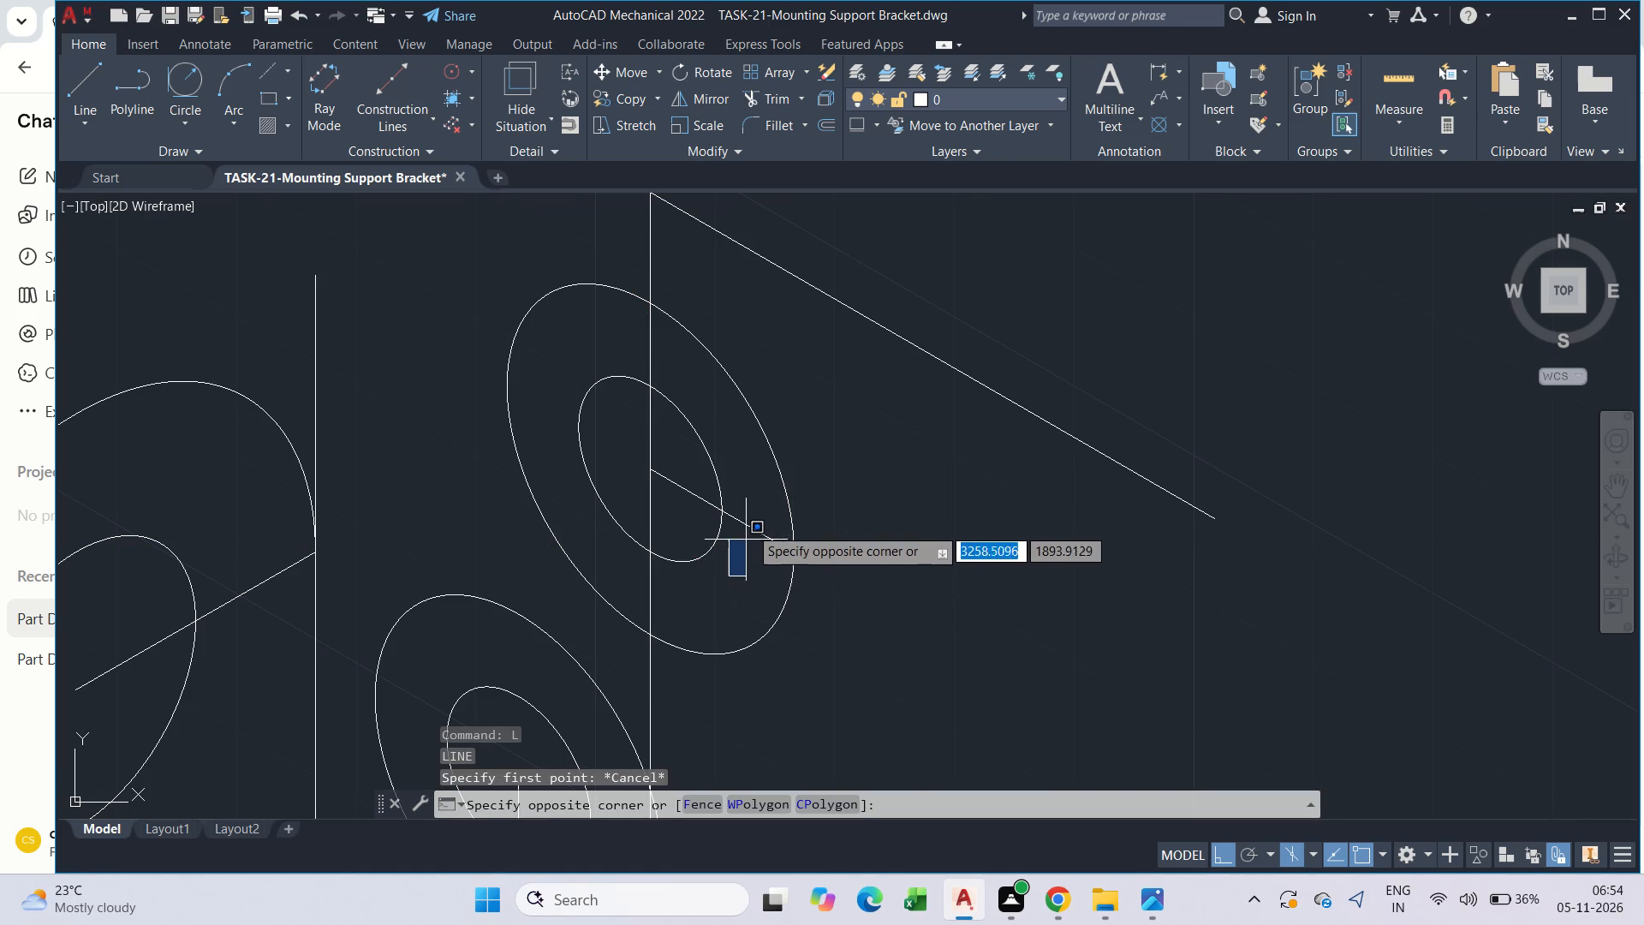
left_click(749, 504)
key("Escape")
left_click_drag(768, 561, 753, 534)
left_click(747, 515)
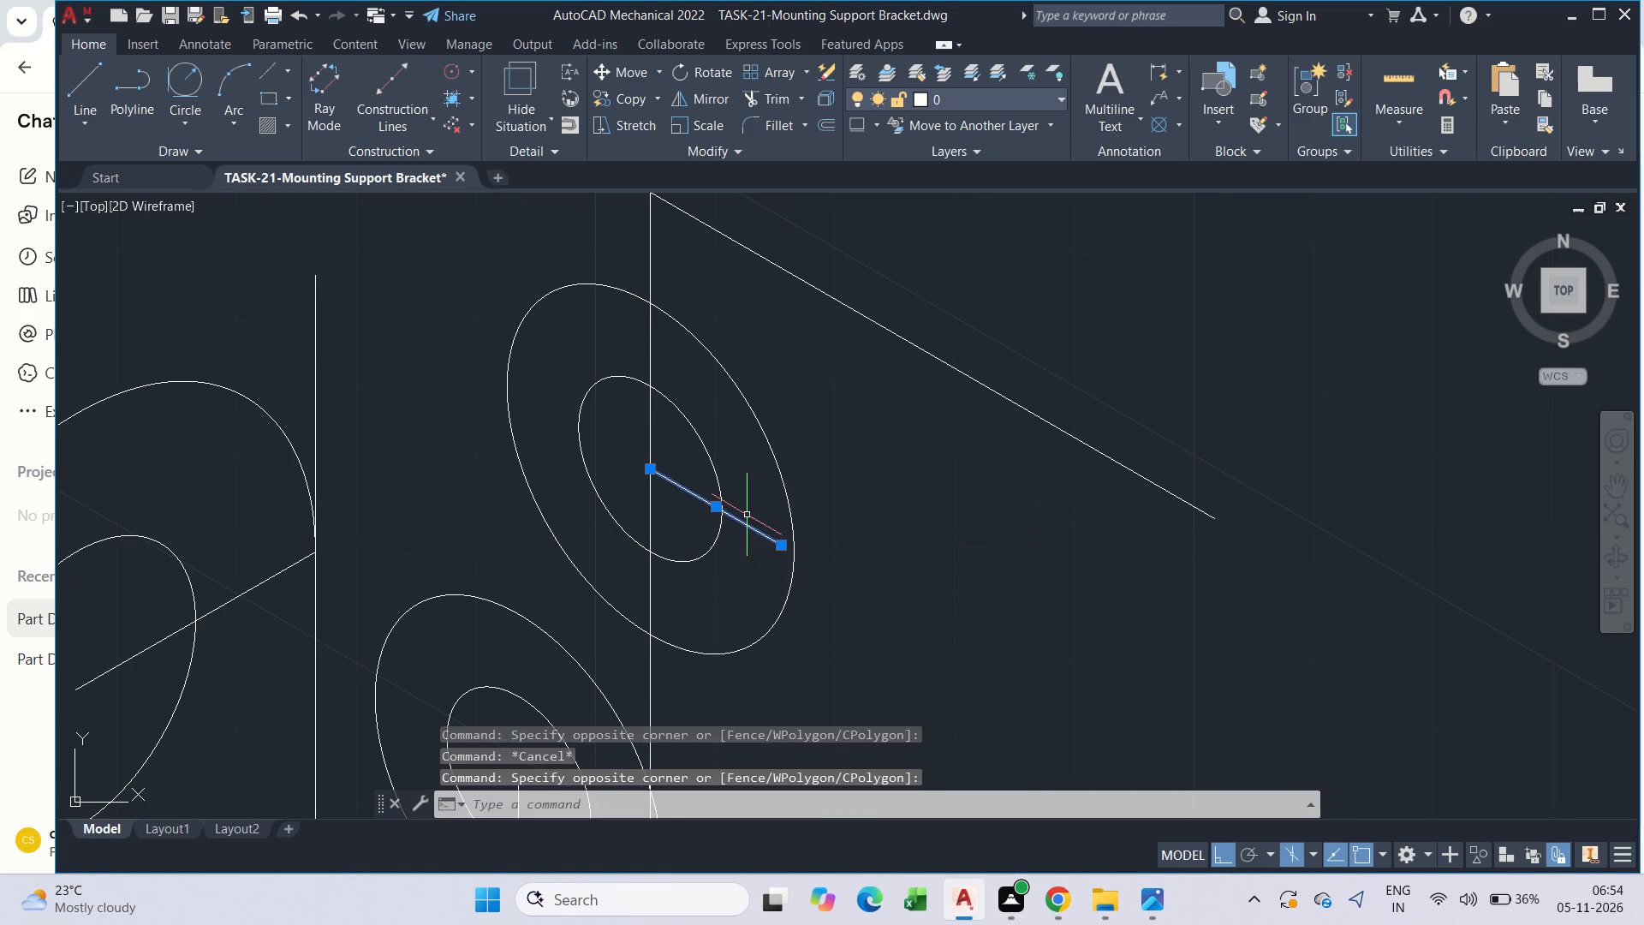
key("Delete")
scroll(747, 515, "down", 4)
scroll(768, 420, "up", 4)
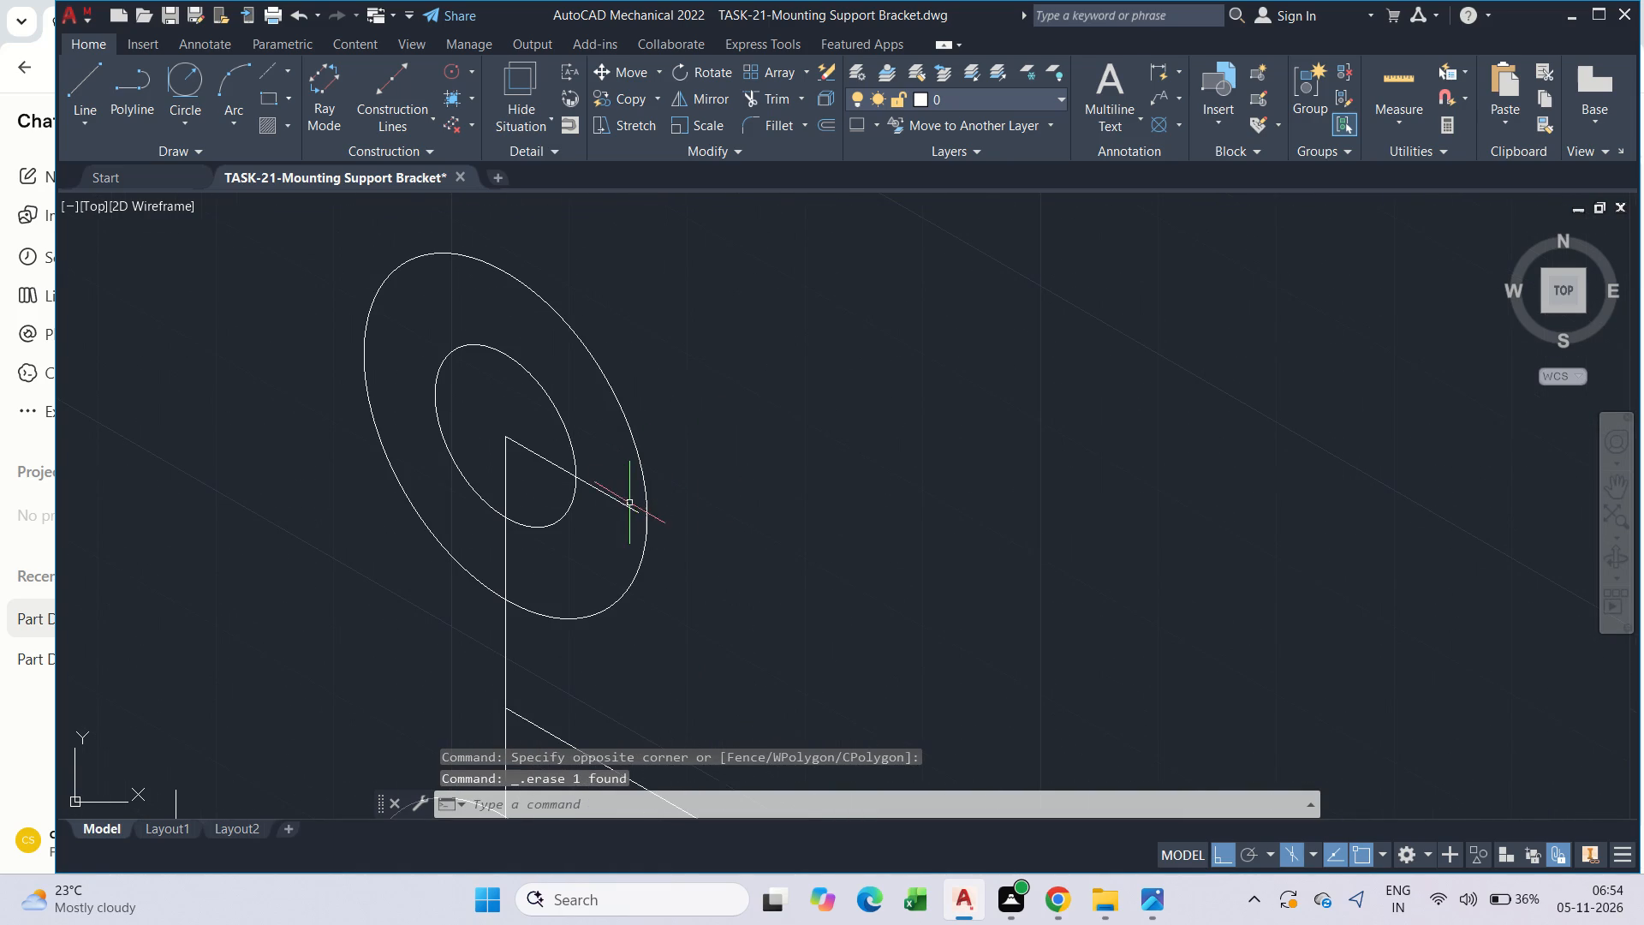
left_click(629, 504)
key("Delete")
Draw a vertical line about 39 long joining the outer edges of the two upper diameter-24 isocircles, across the long slanted line.
scroll(670, 480, "down", 3)
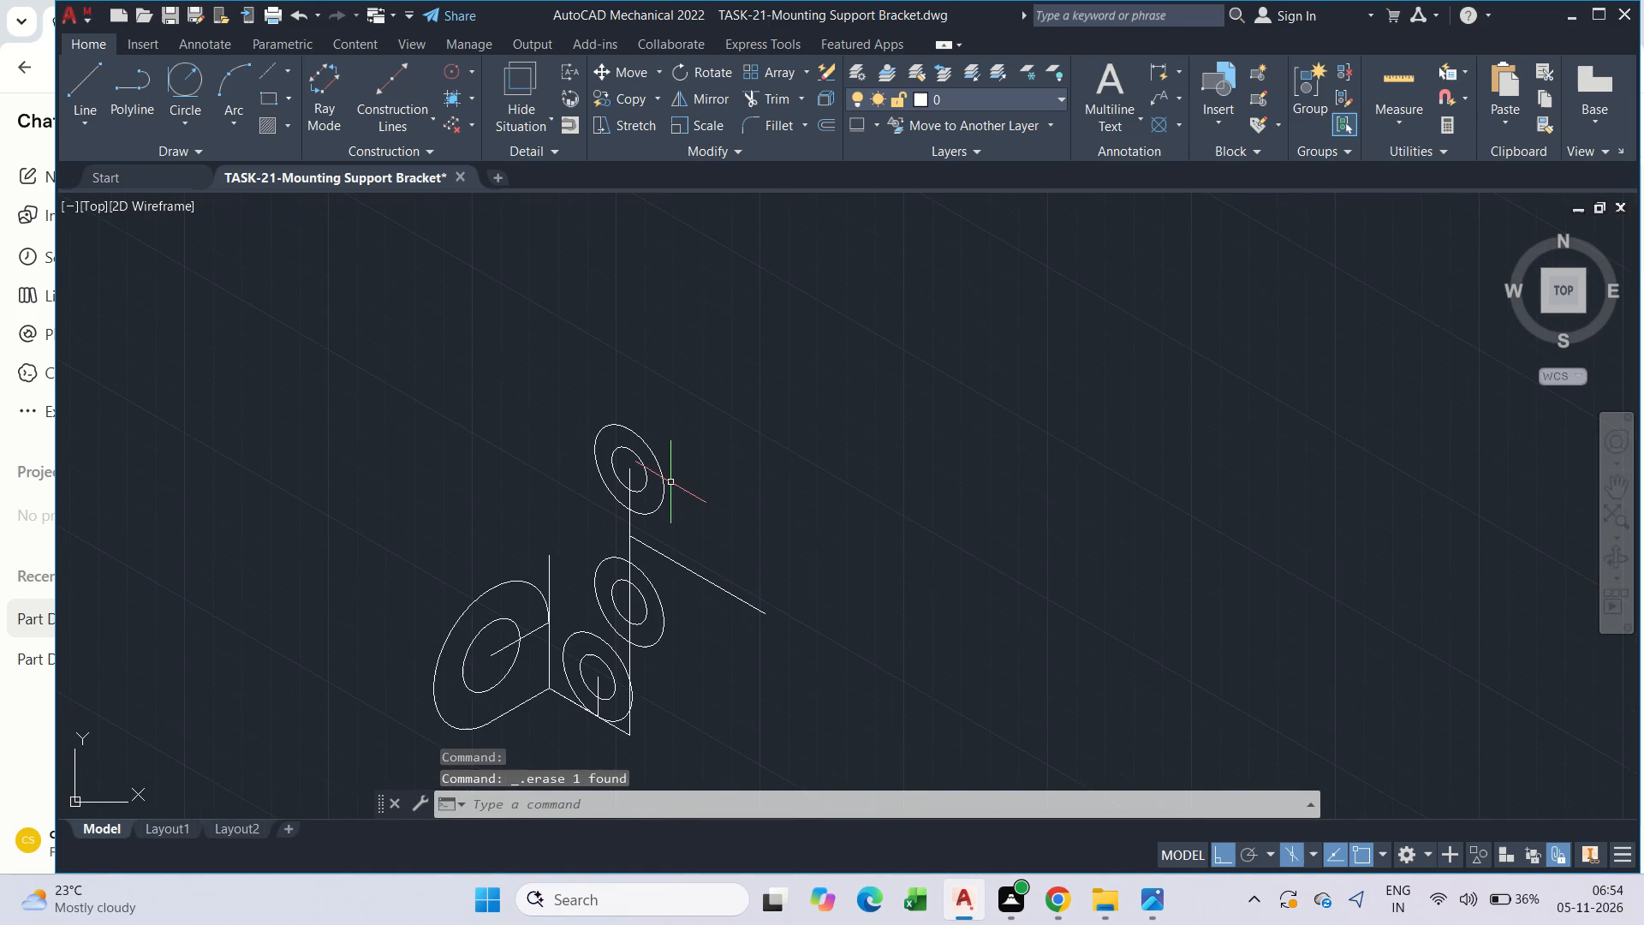
type("l")
key("space")
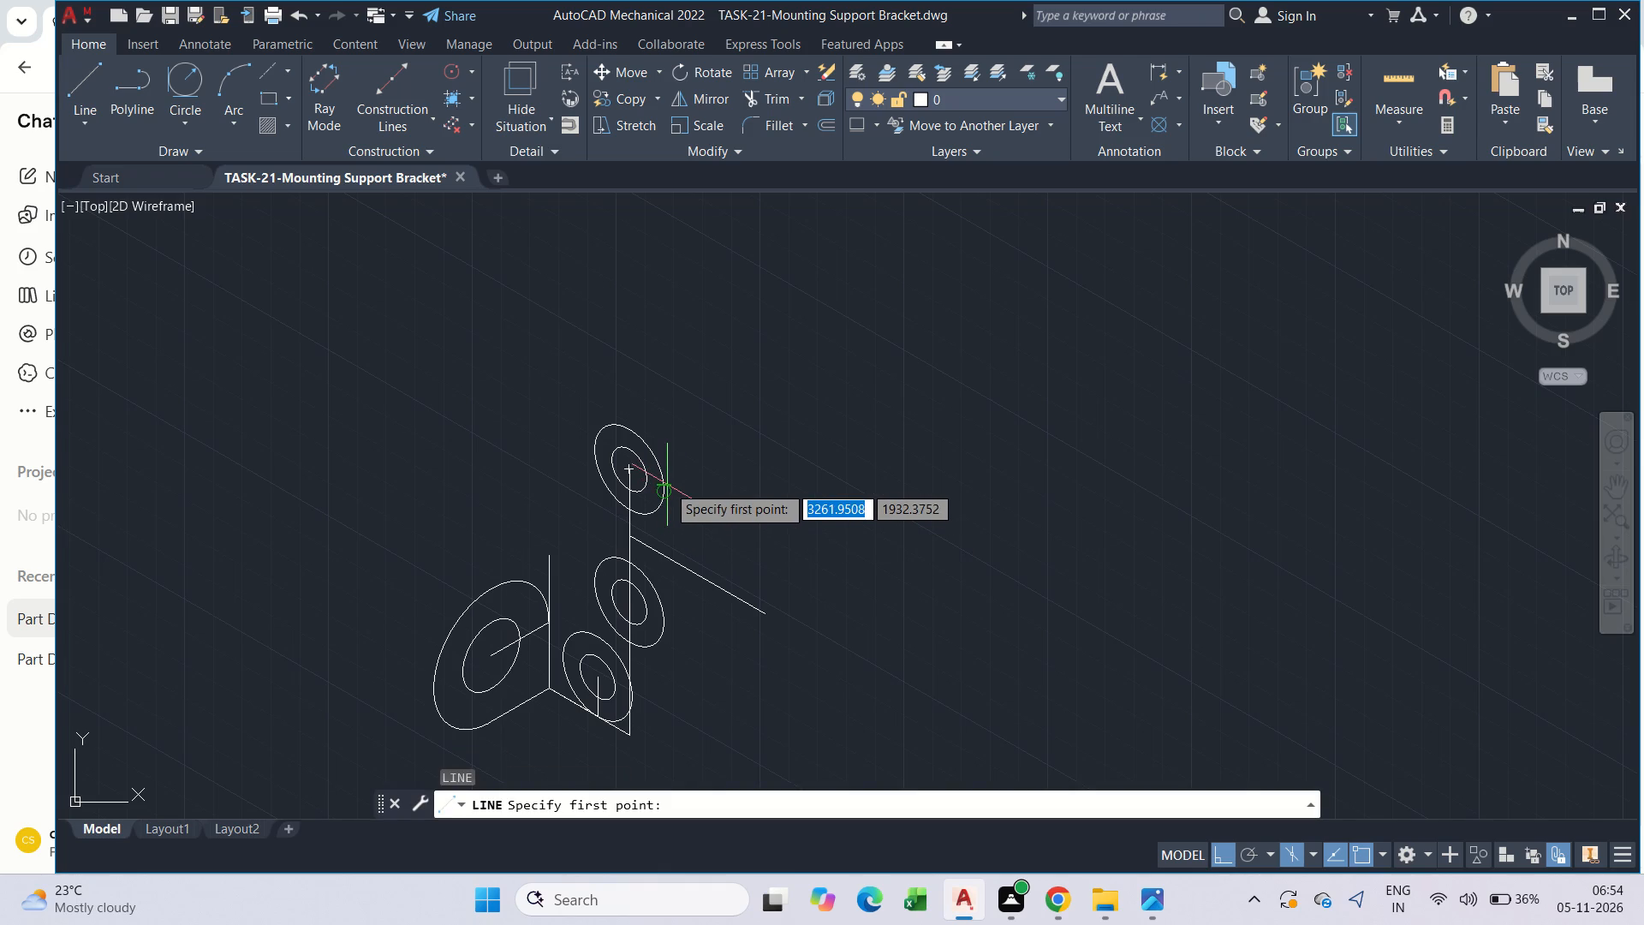
left_click(666, 491)
scroll(658, 576, "up", 3)
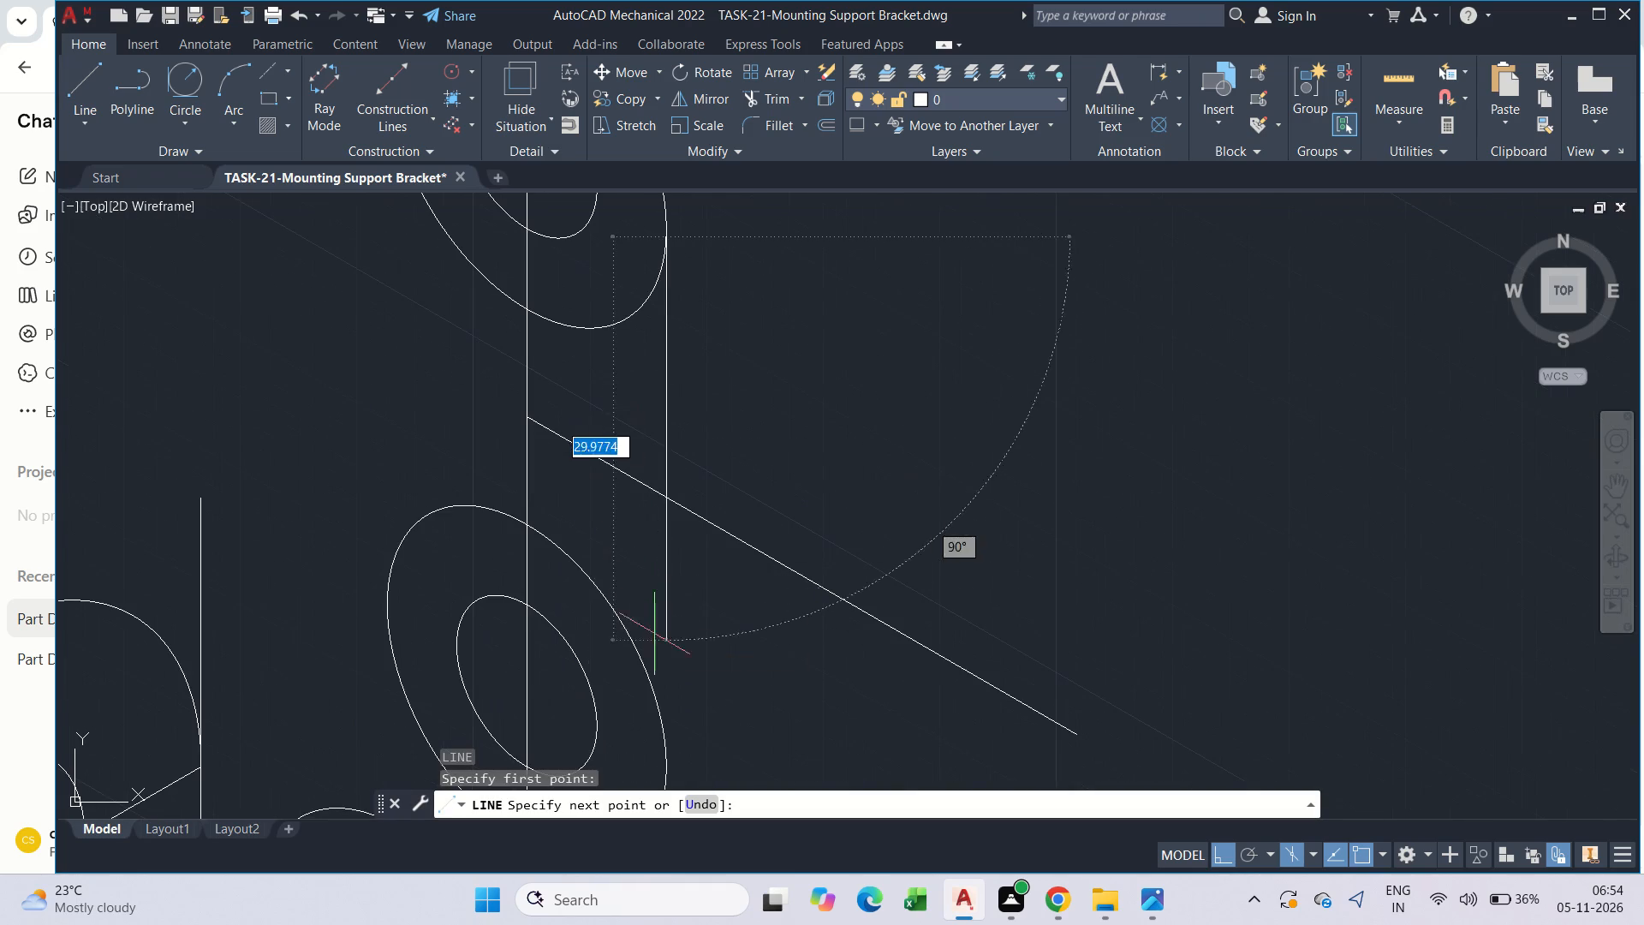
middle_click_drag(655, 757, 745, 462)
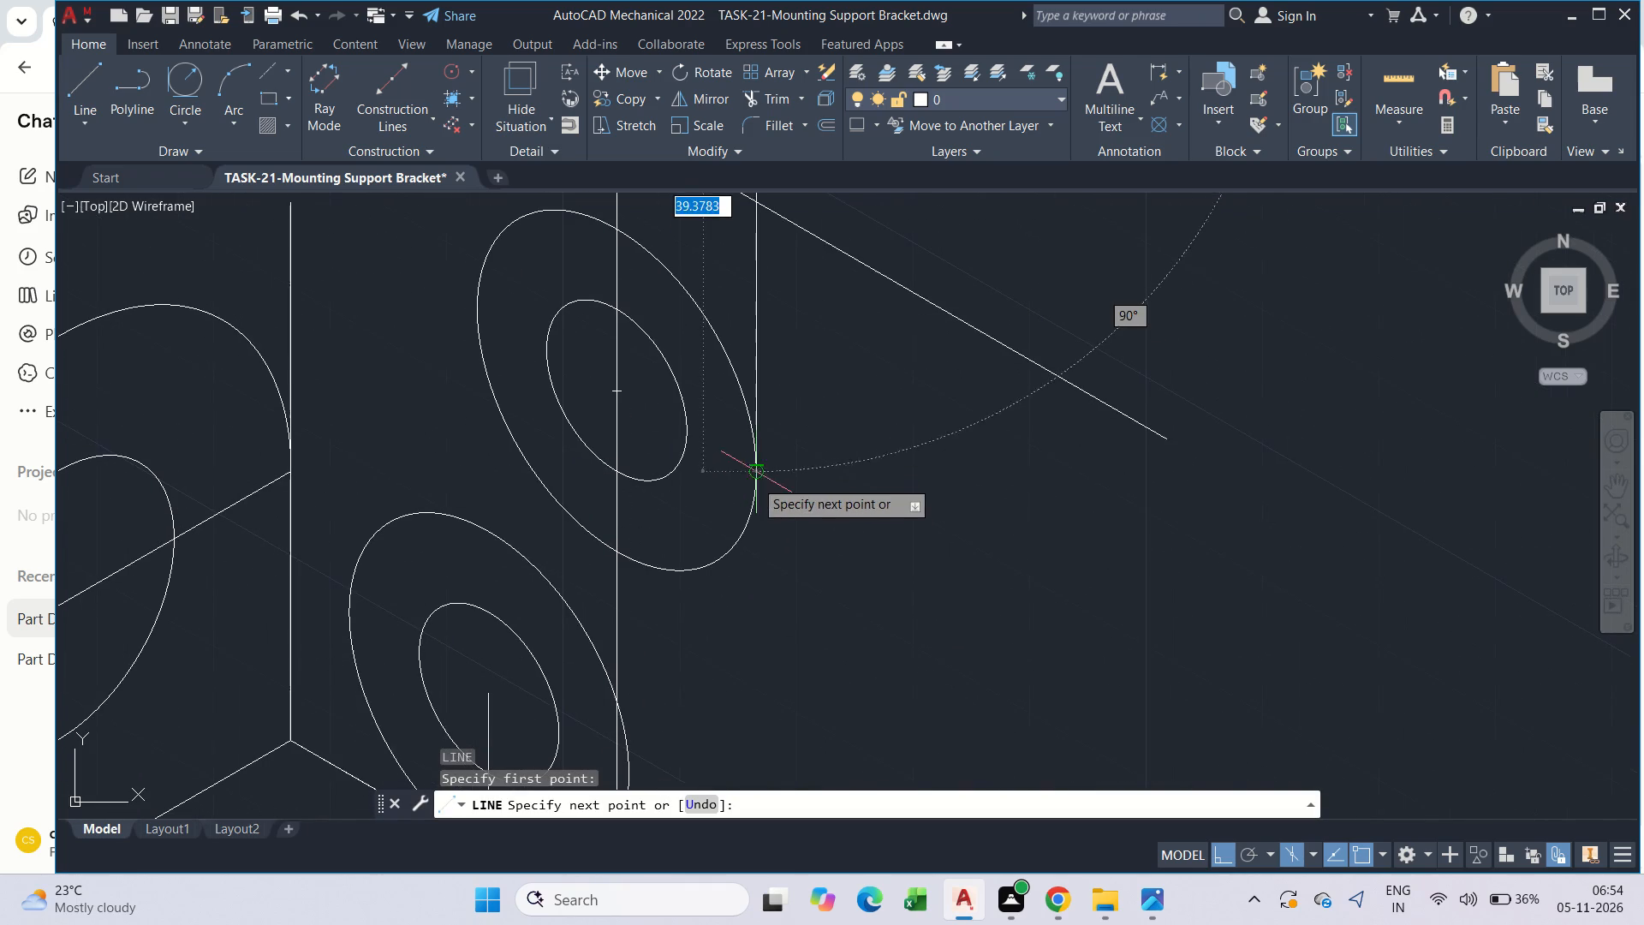
left_click(752, 475)
key("Escape")
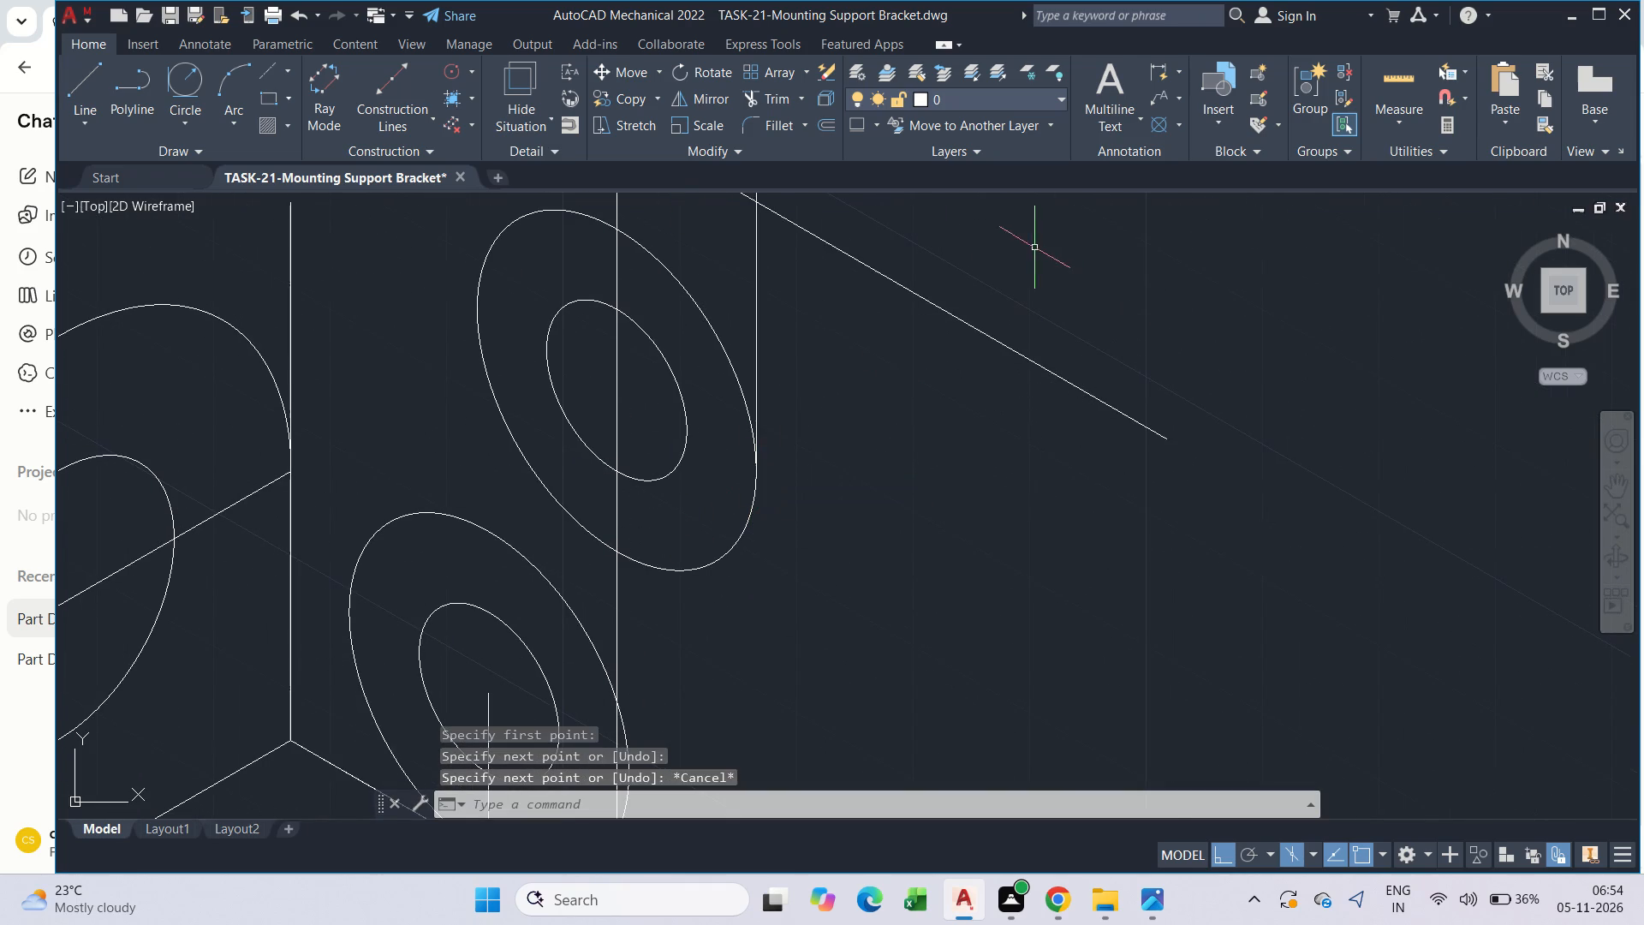
scroll(914, 249, "down", 1)
key("Escape")
Draw an isocircle of radius 28 centred where the new vertical line crosses the long slanted line.
middle_click_drag(860, 289, 725, 451)
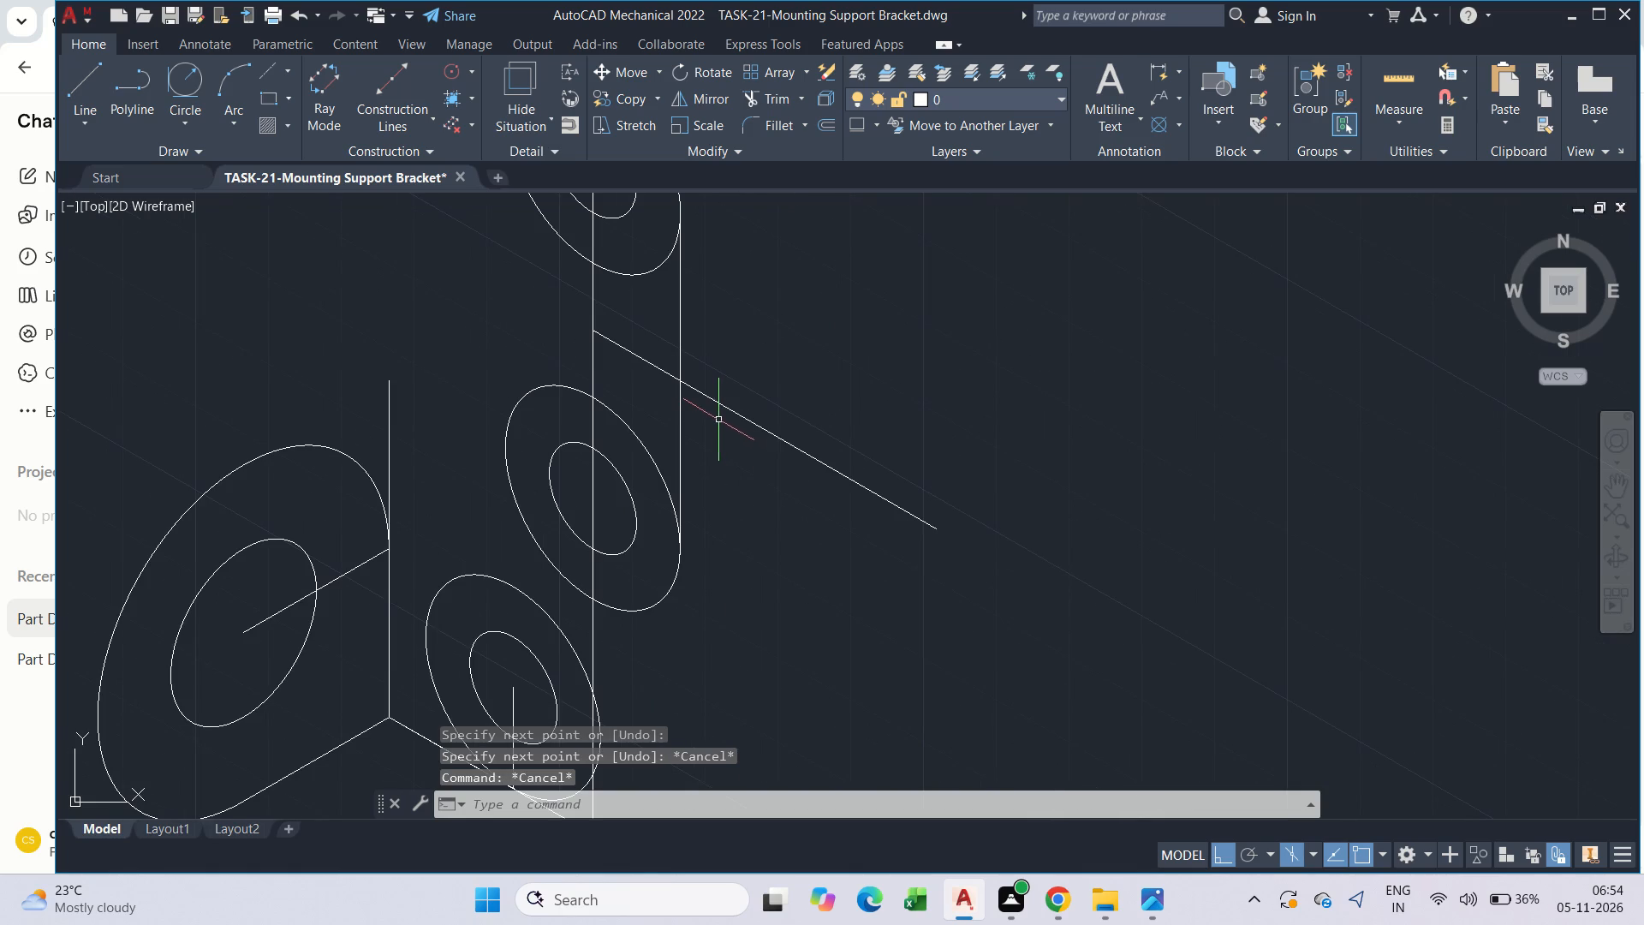
key("r")
key("Escape")
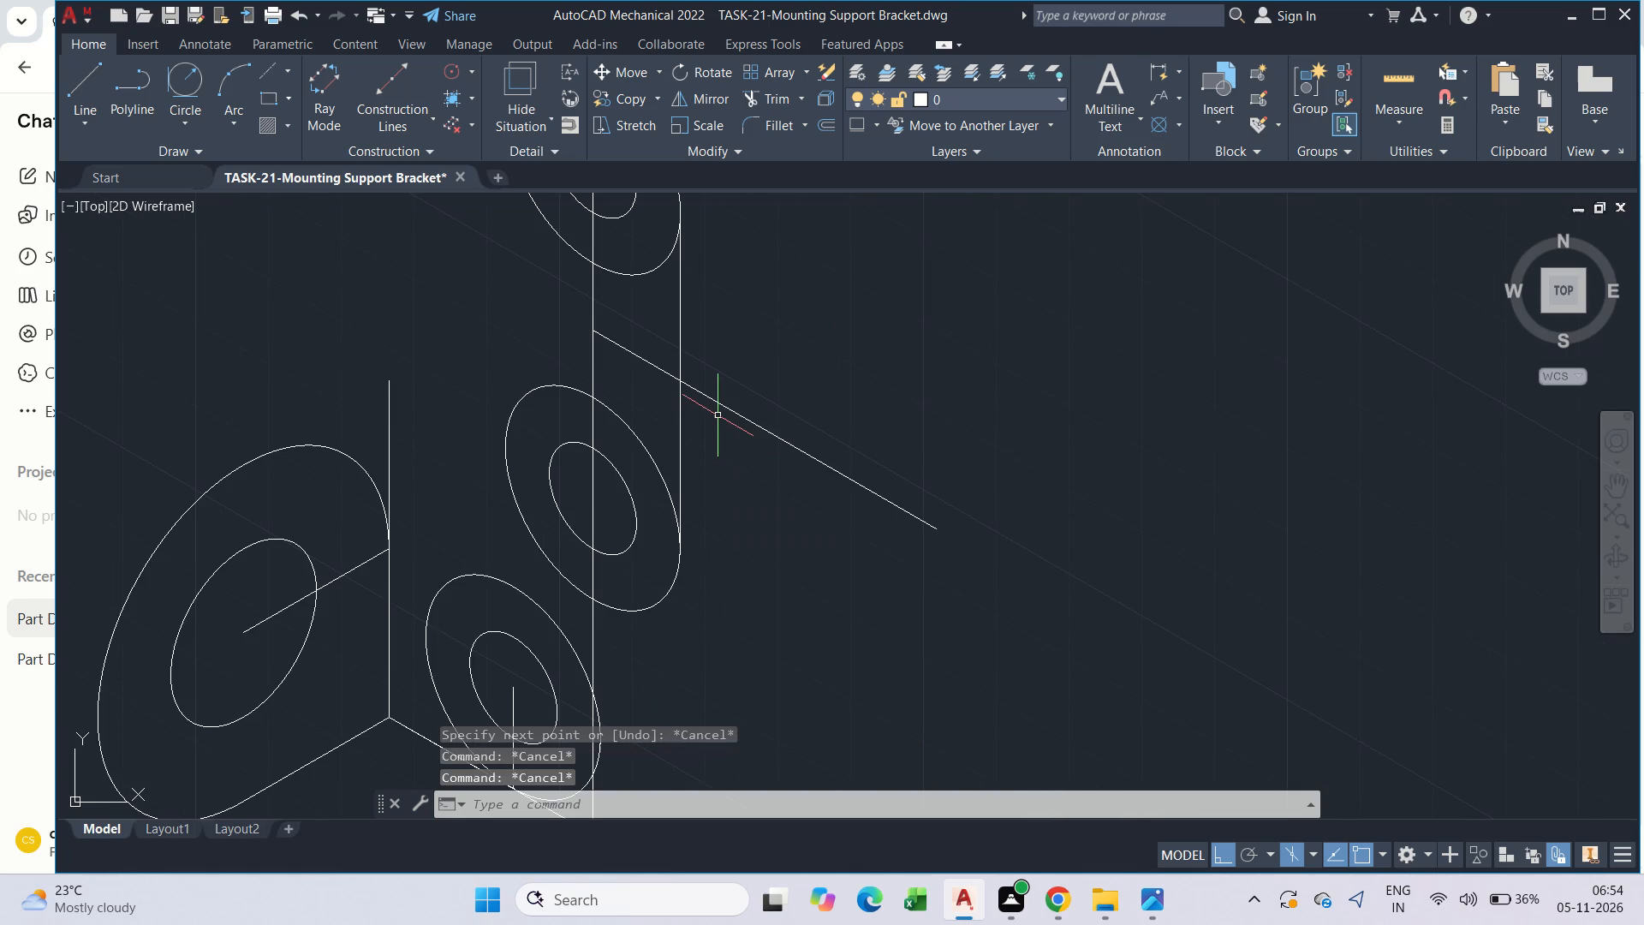
type("elli")
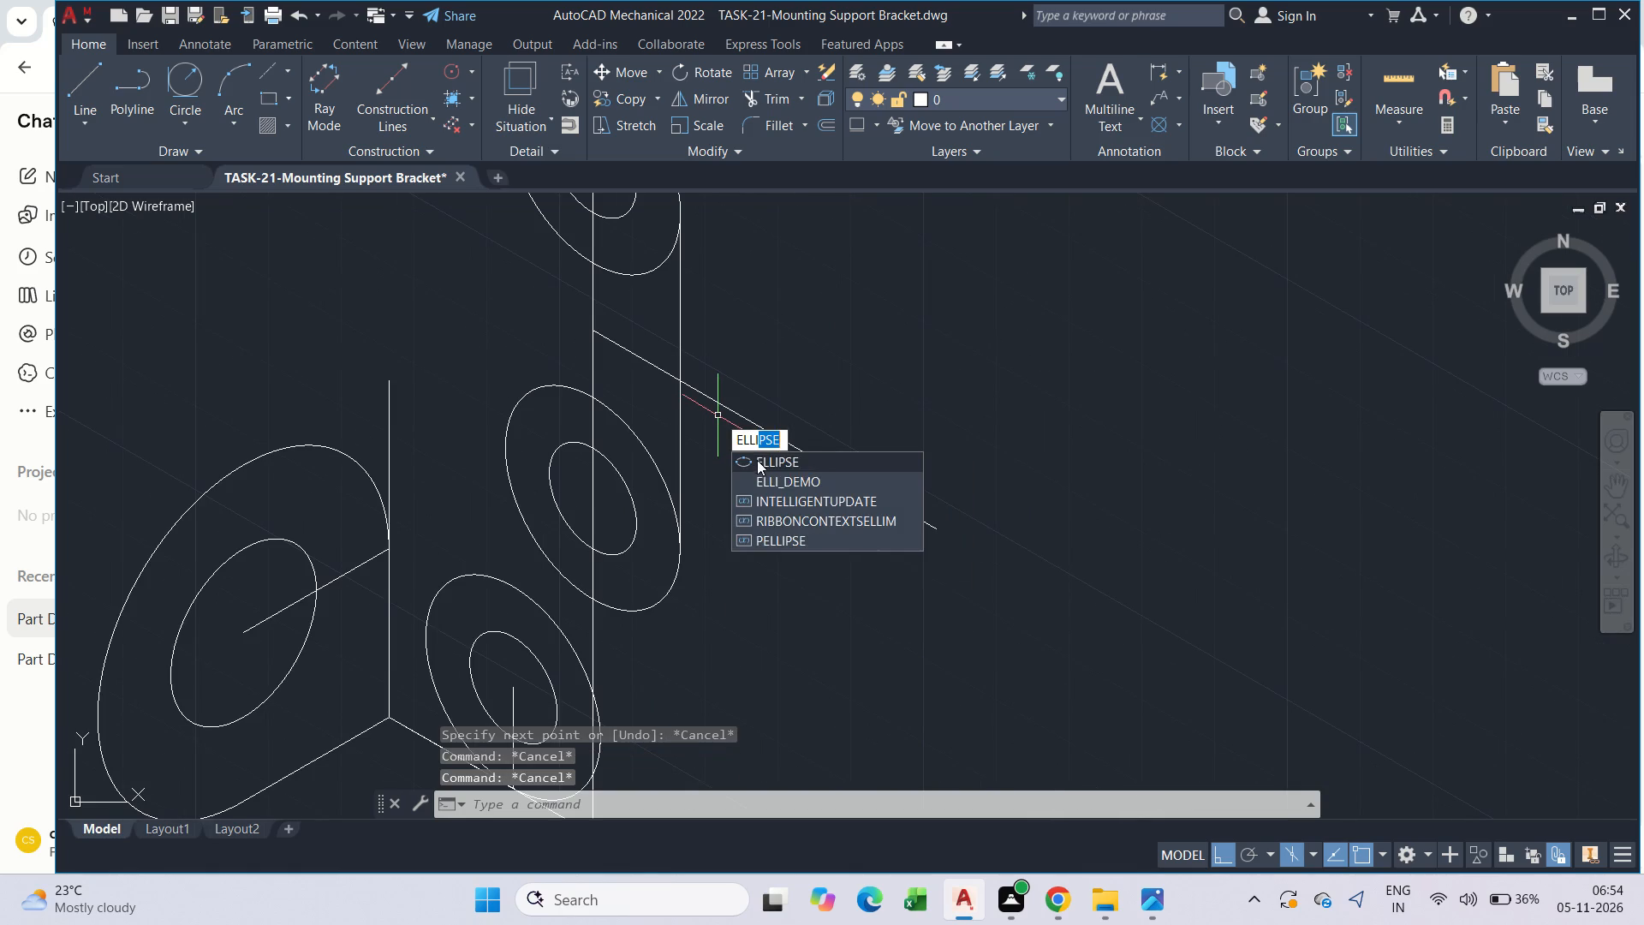
left_click(758, 461)
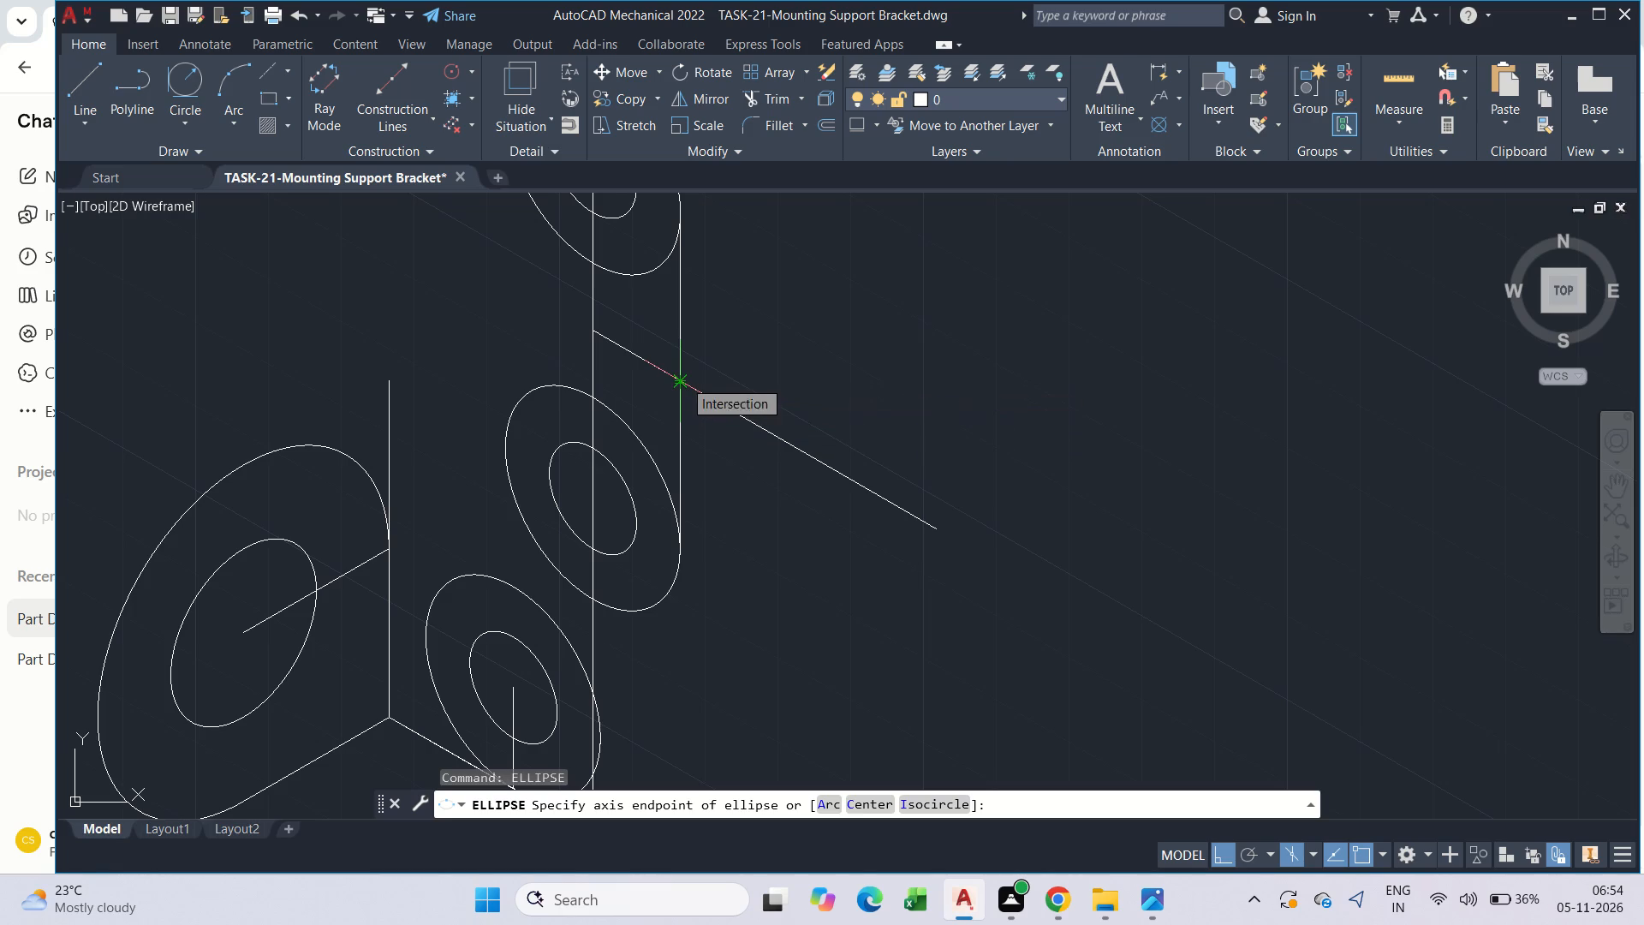
key("i")
key("space")
left_click_drag(678, 381, 695, 397)
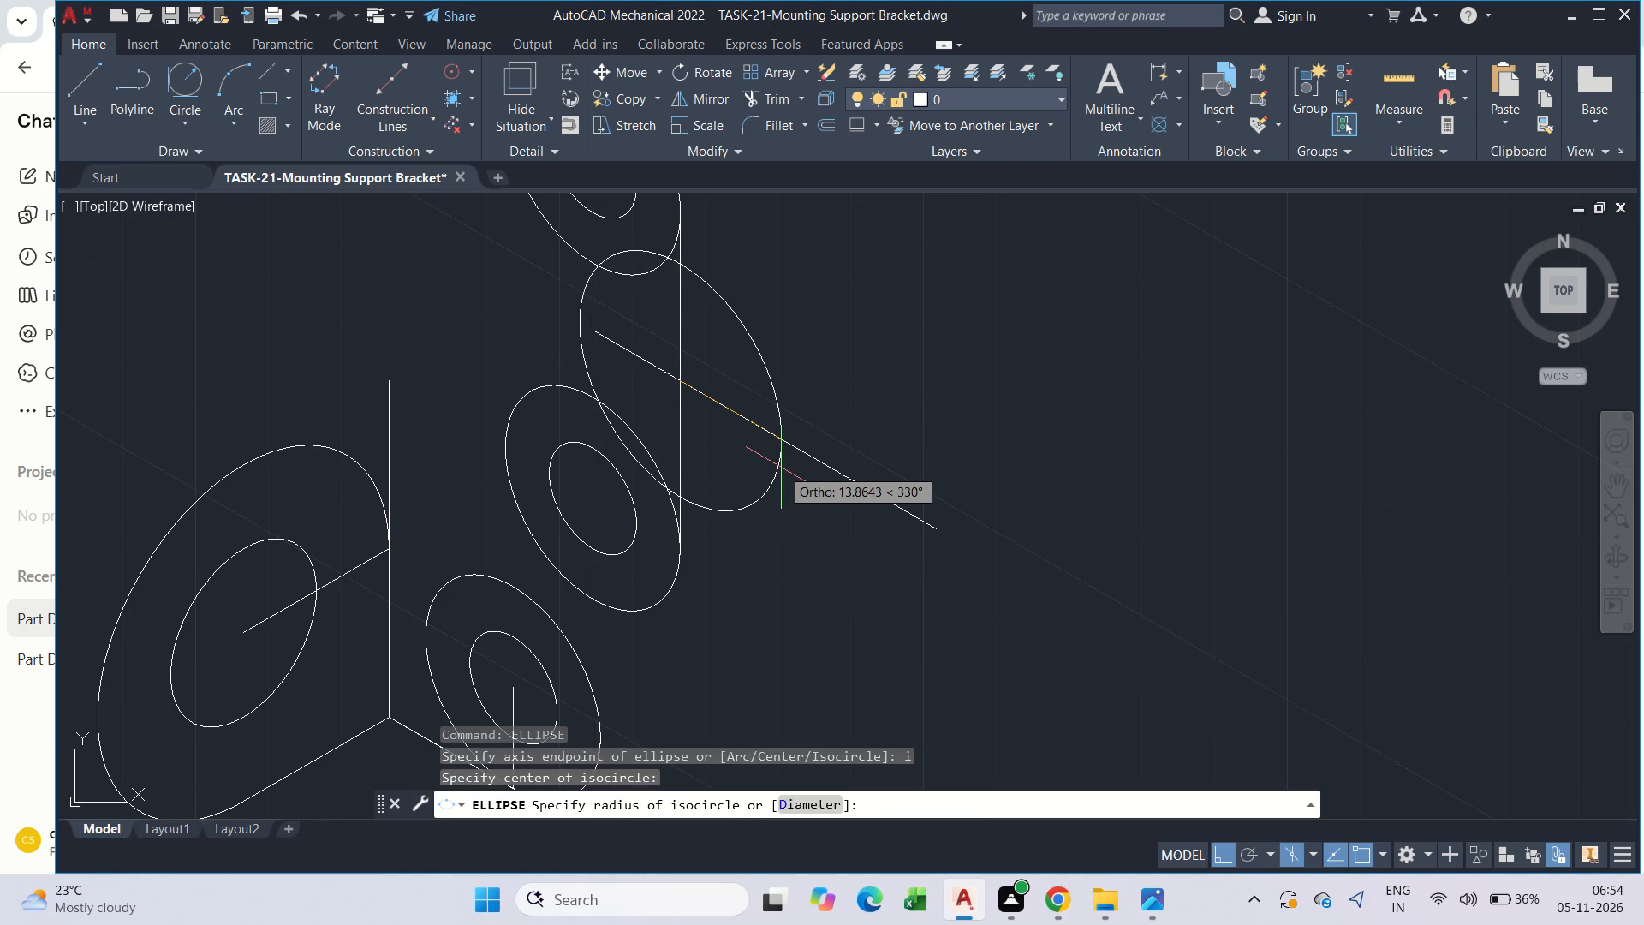
type("28")
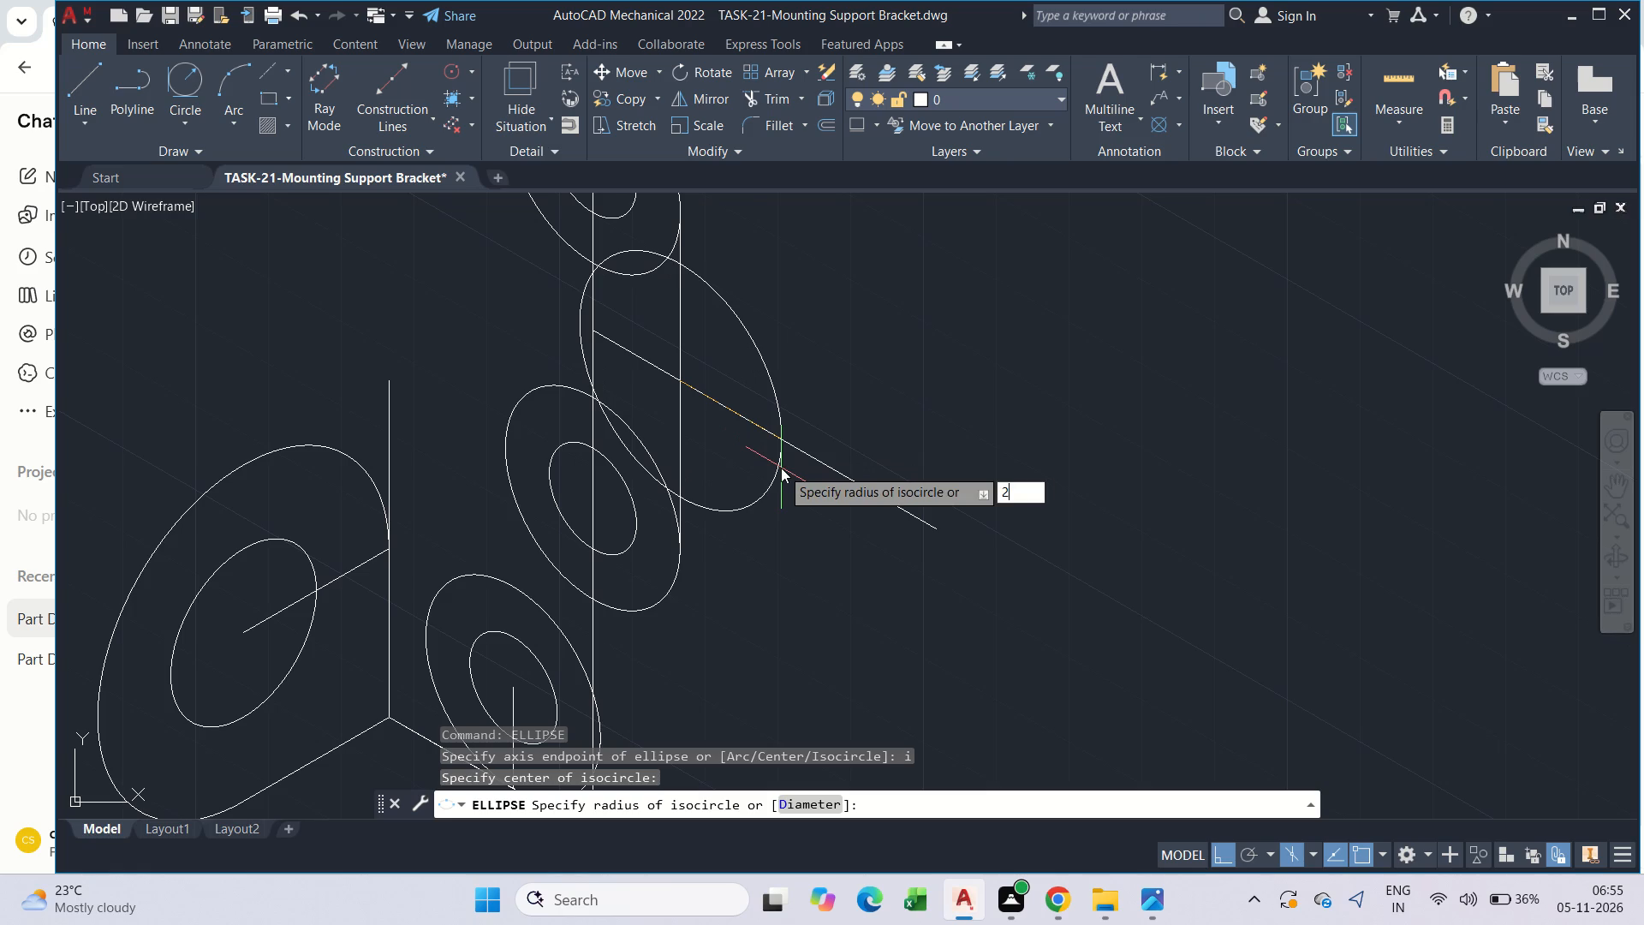
key("Return")
key("Escape")
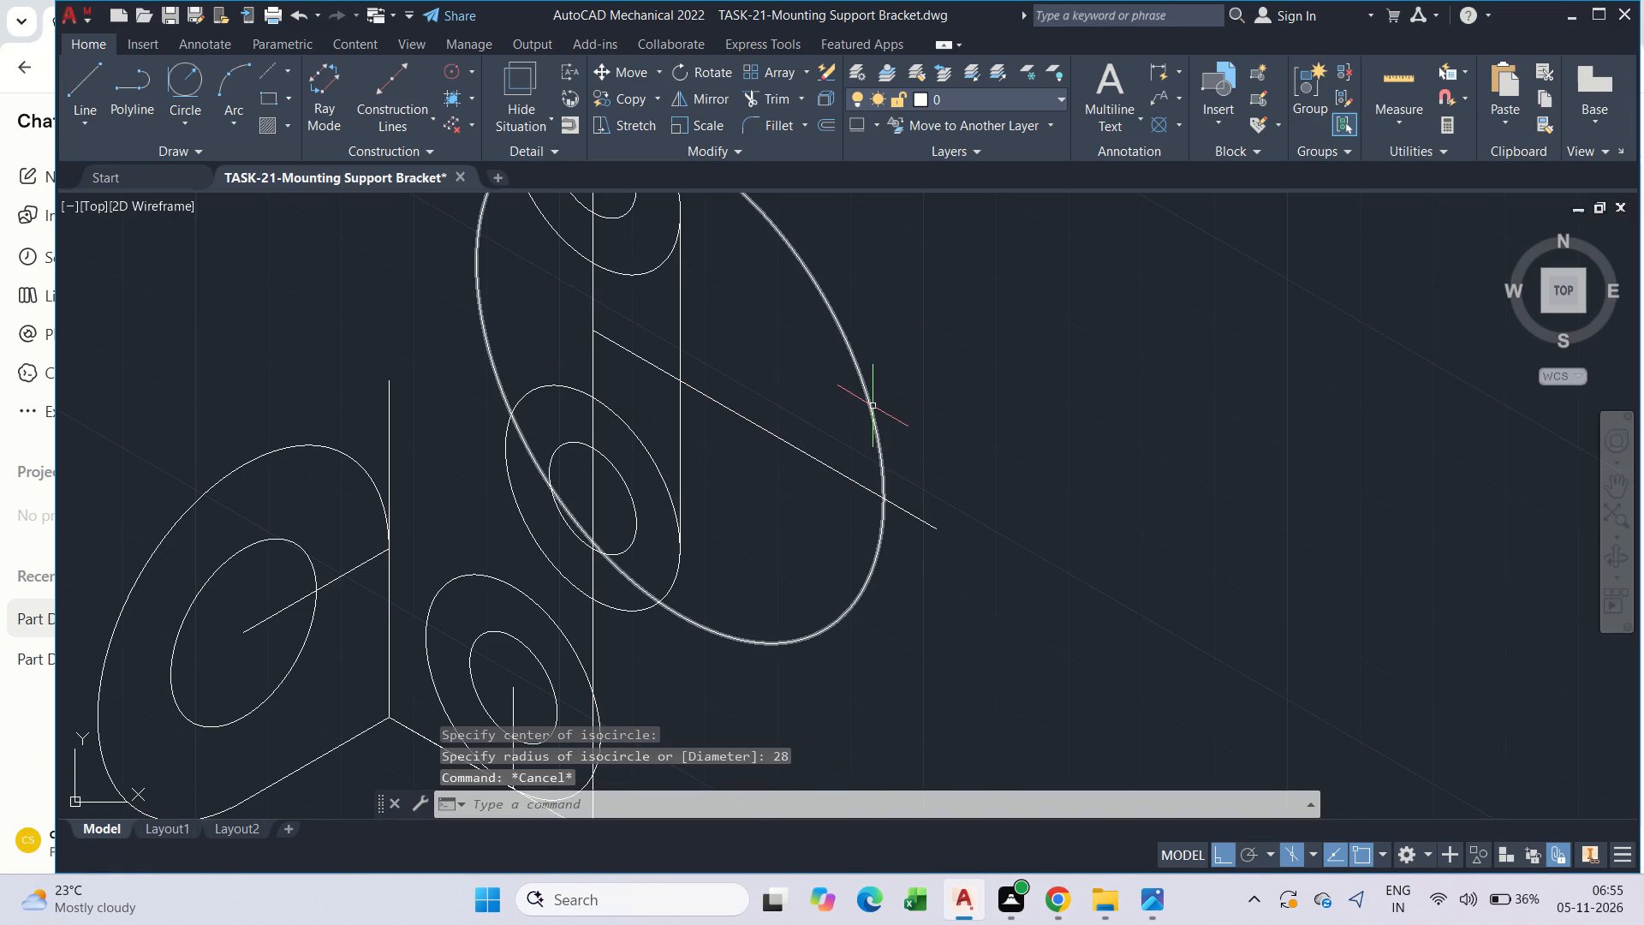
Erase the radius-28 isocircle centred where the outer vertical line crosses the long slanted line.
double_click(873, 406)
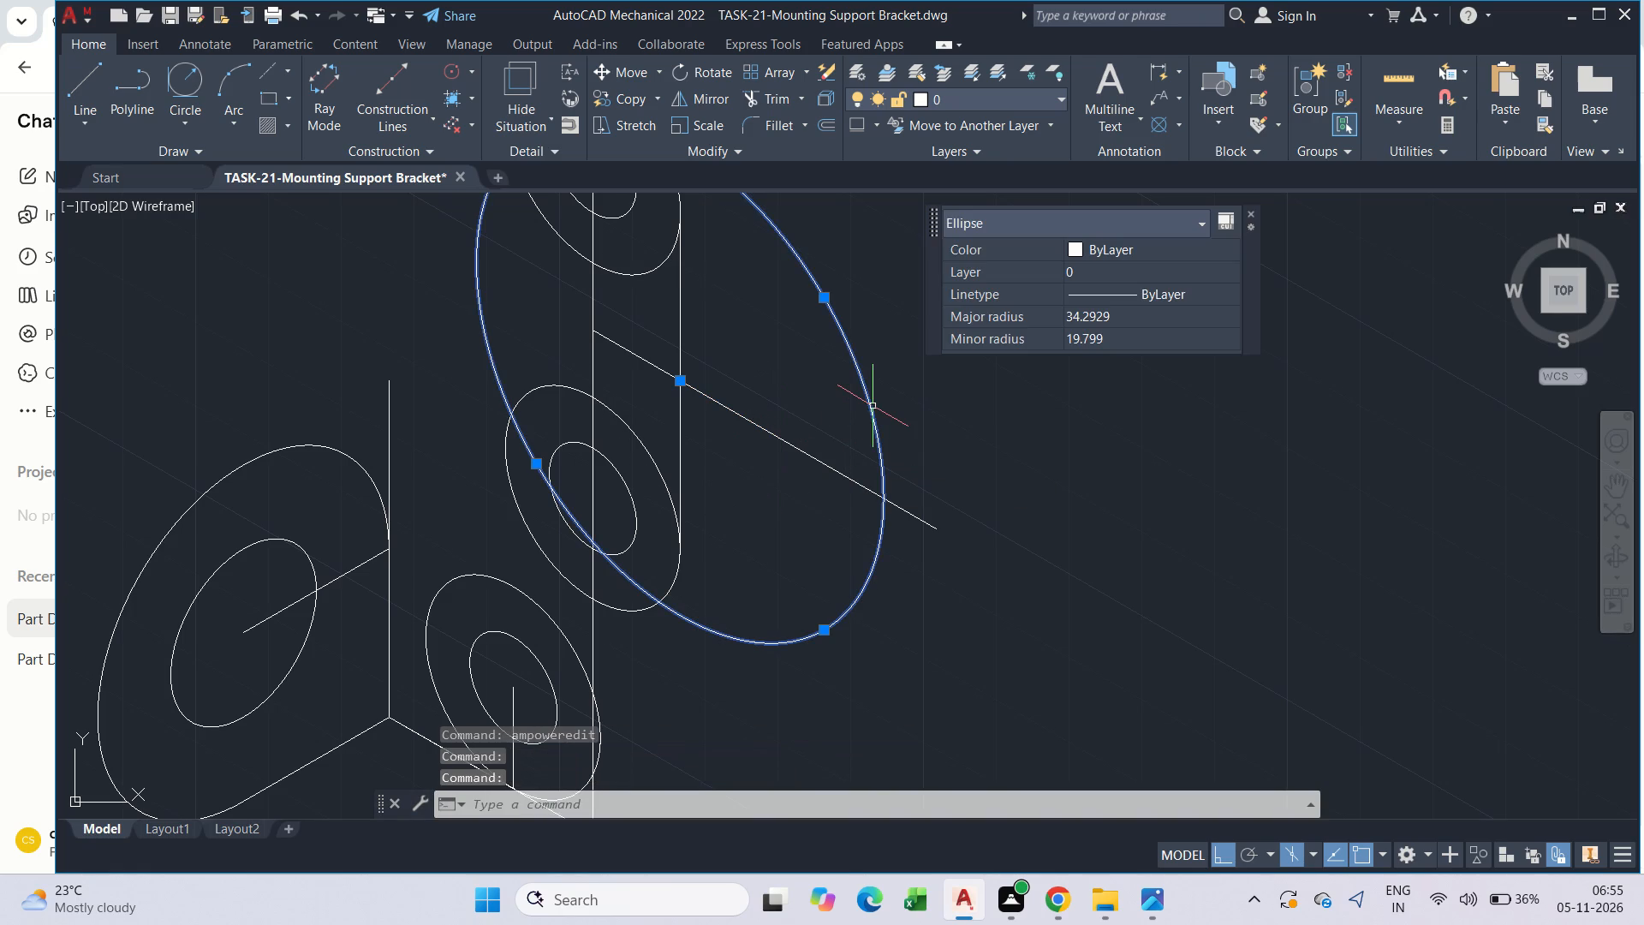
key("Escape")
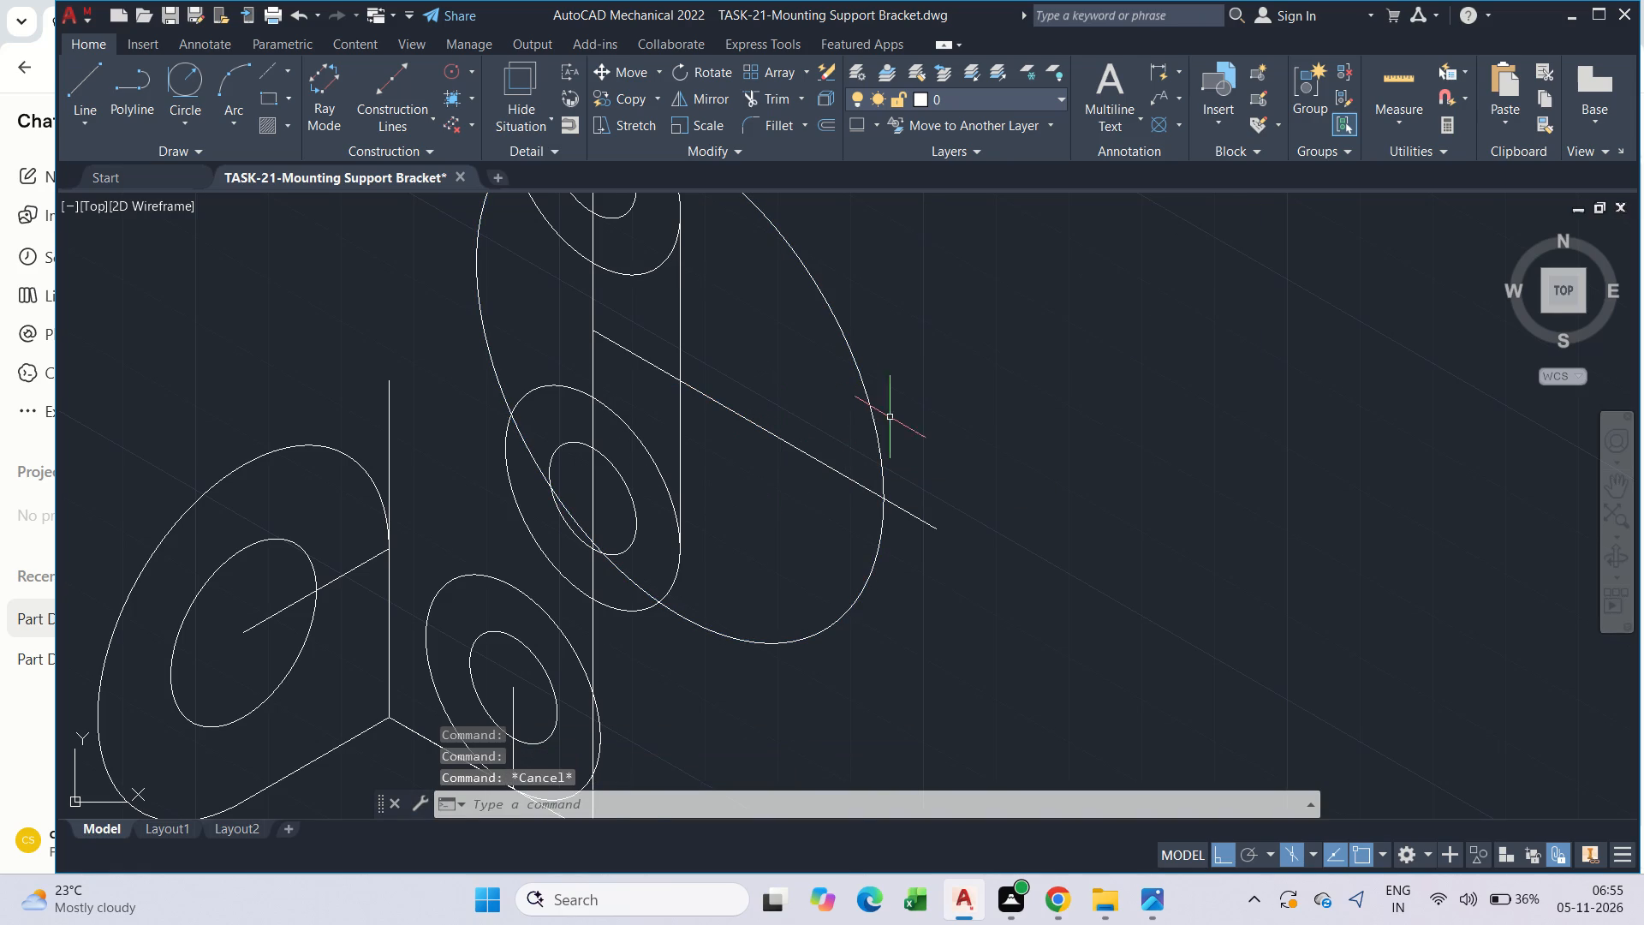
left_click(896, 421)
left_click(843, 401)
key("Delete")
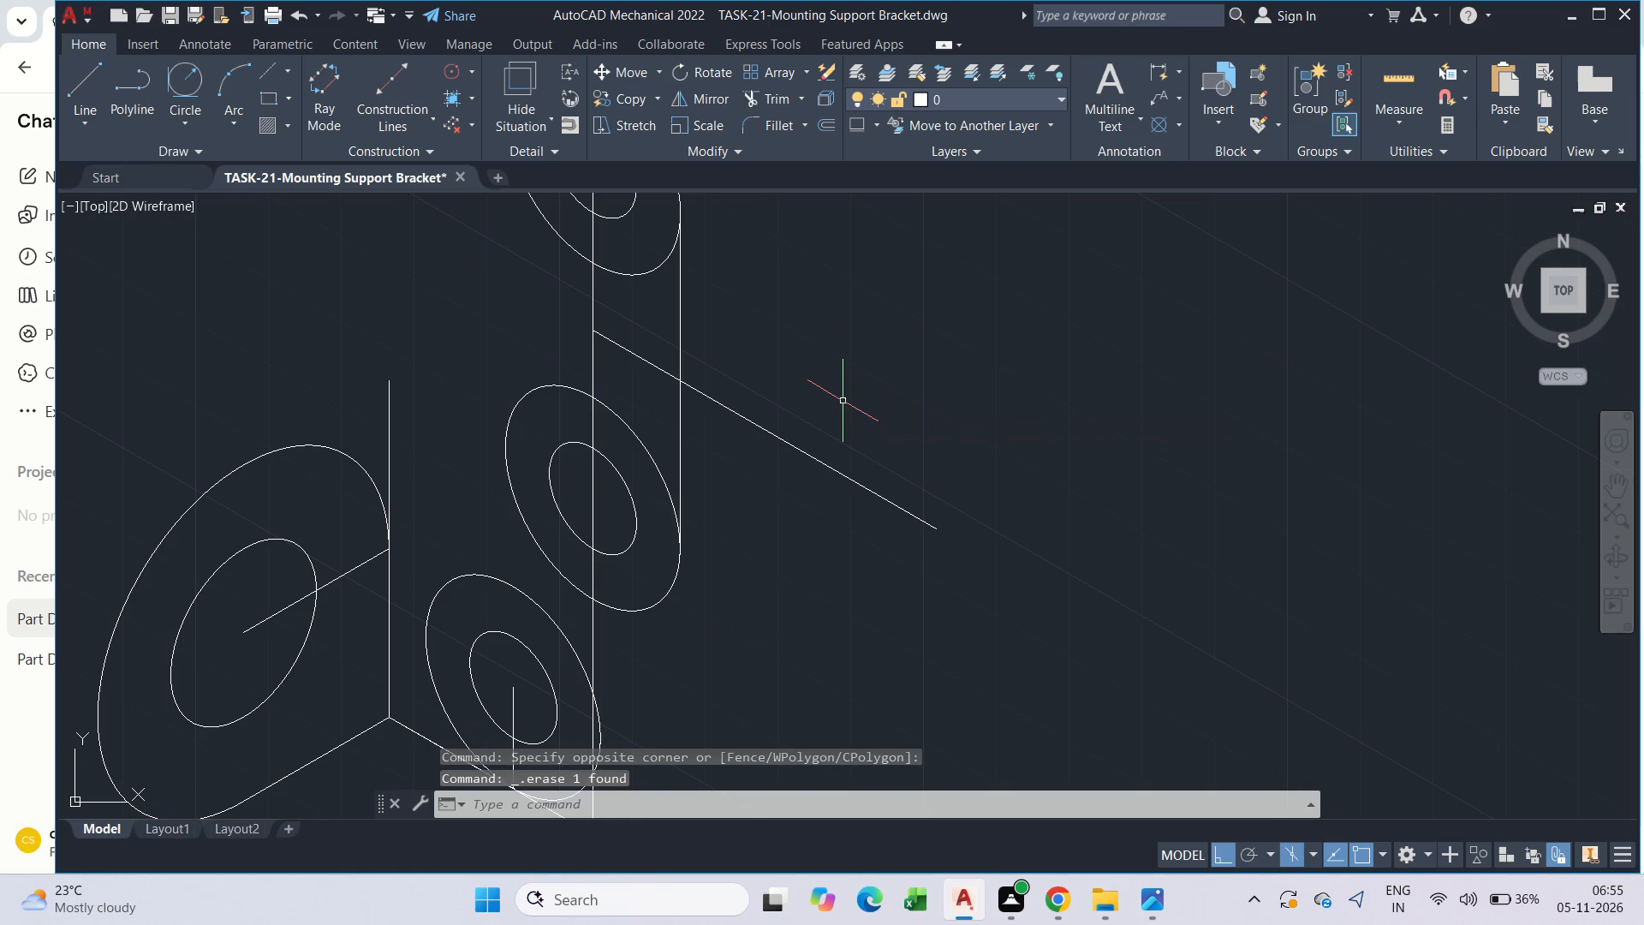
key("Escape")
Draw an isocircle of diameter 56 centred where the outer vertical line crosses the long slanted line.
type("ell")
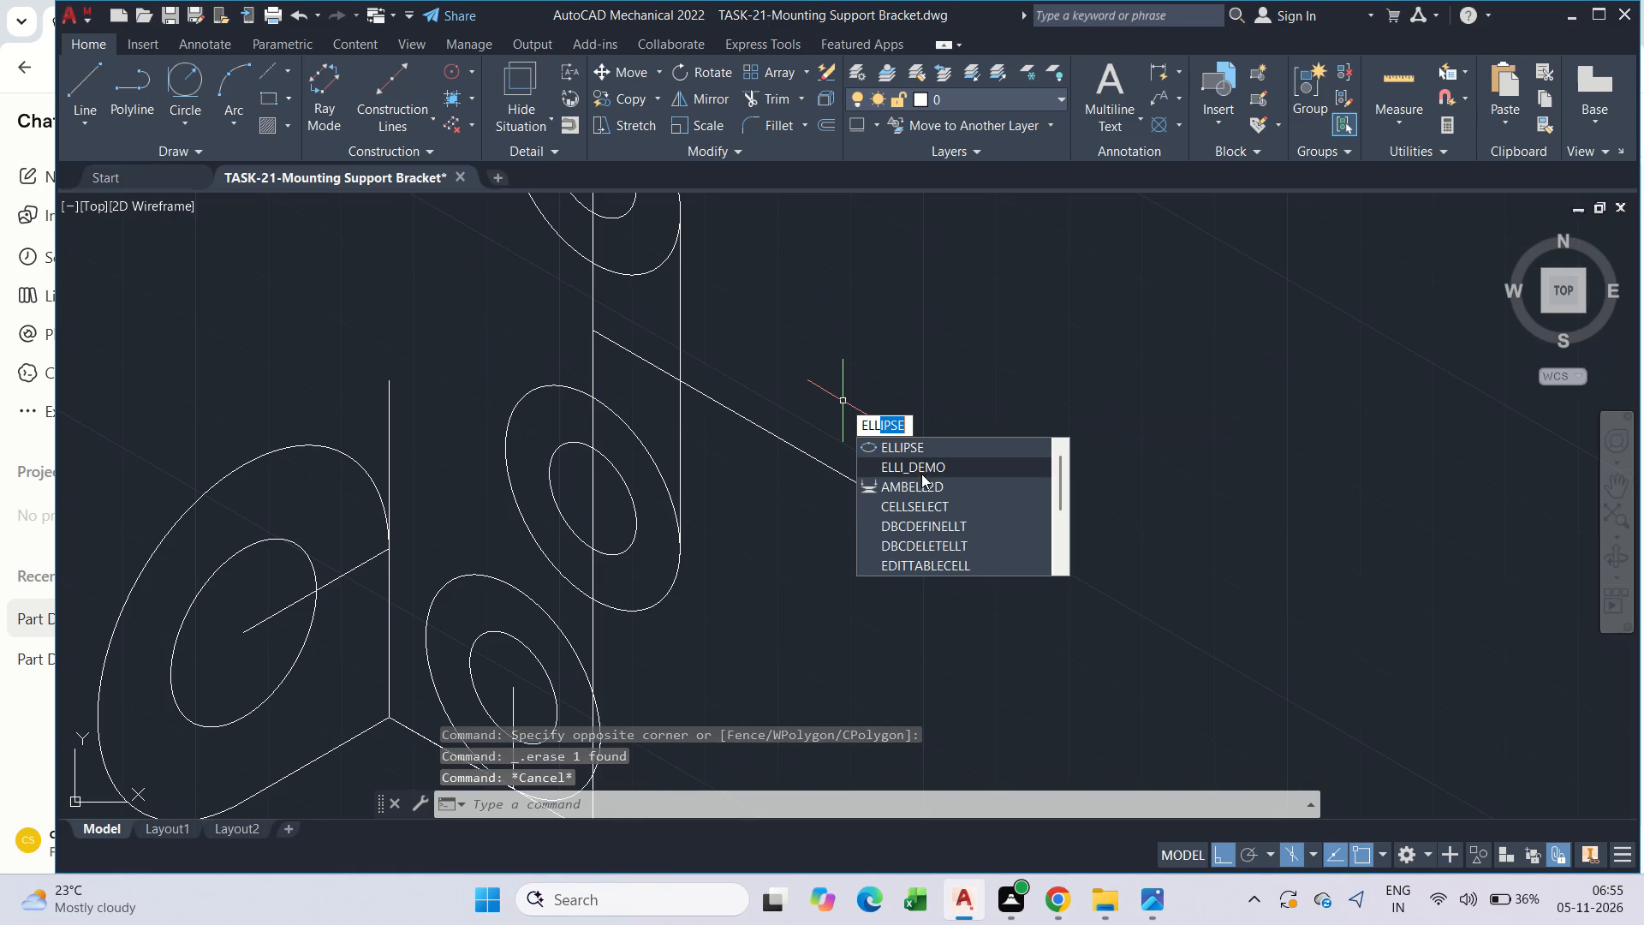
left_click(920, 451)
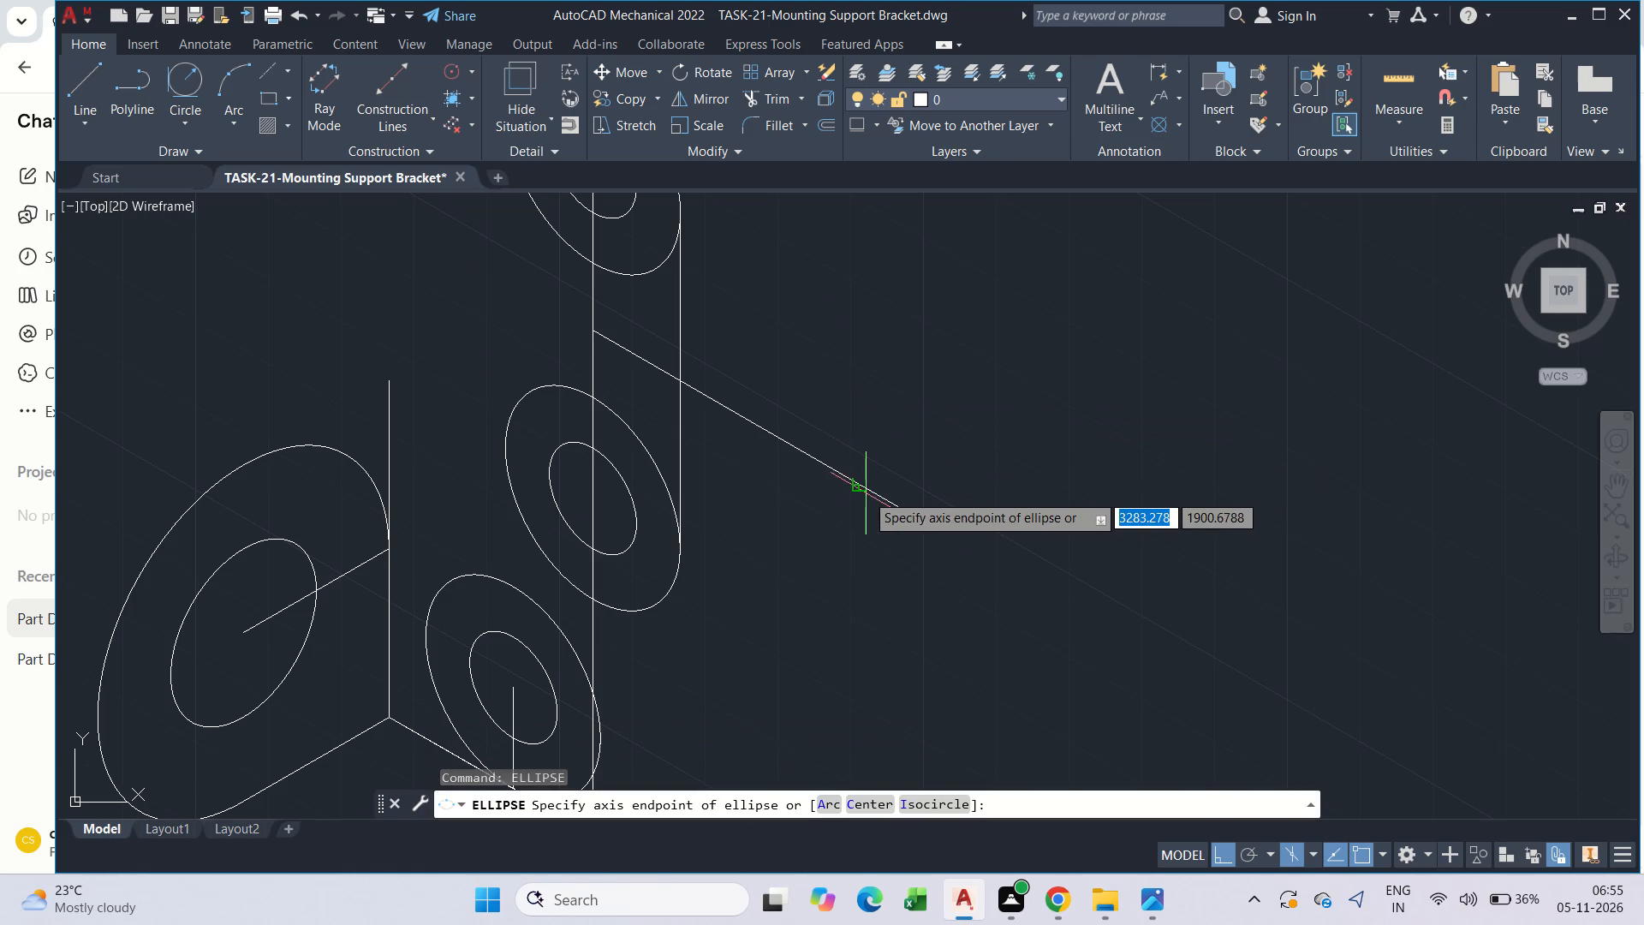
key("i")
key("space")
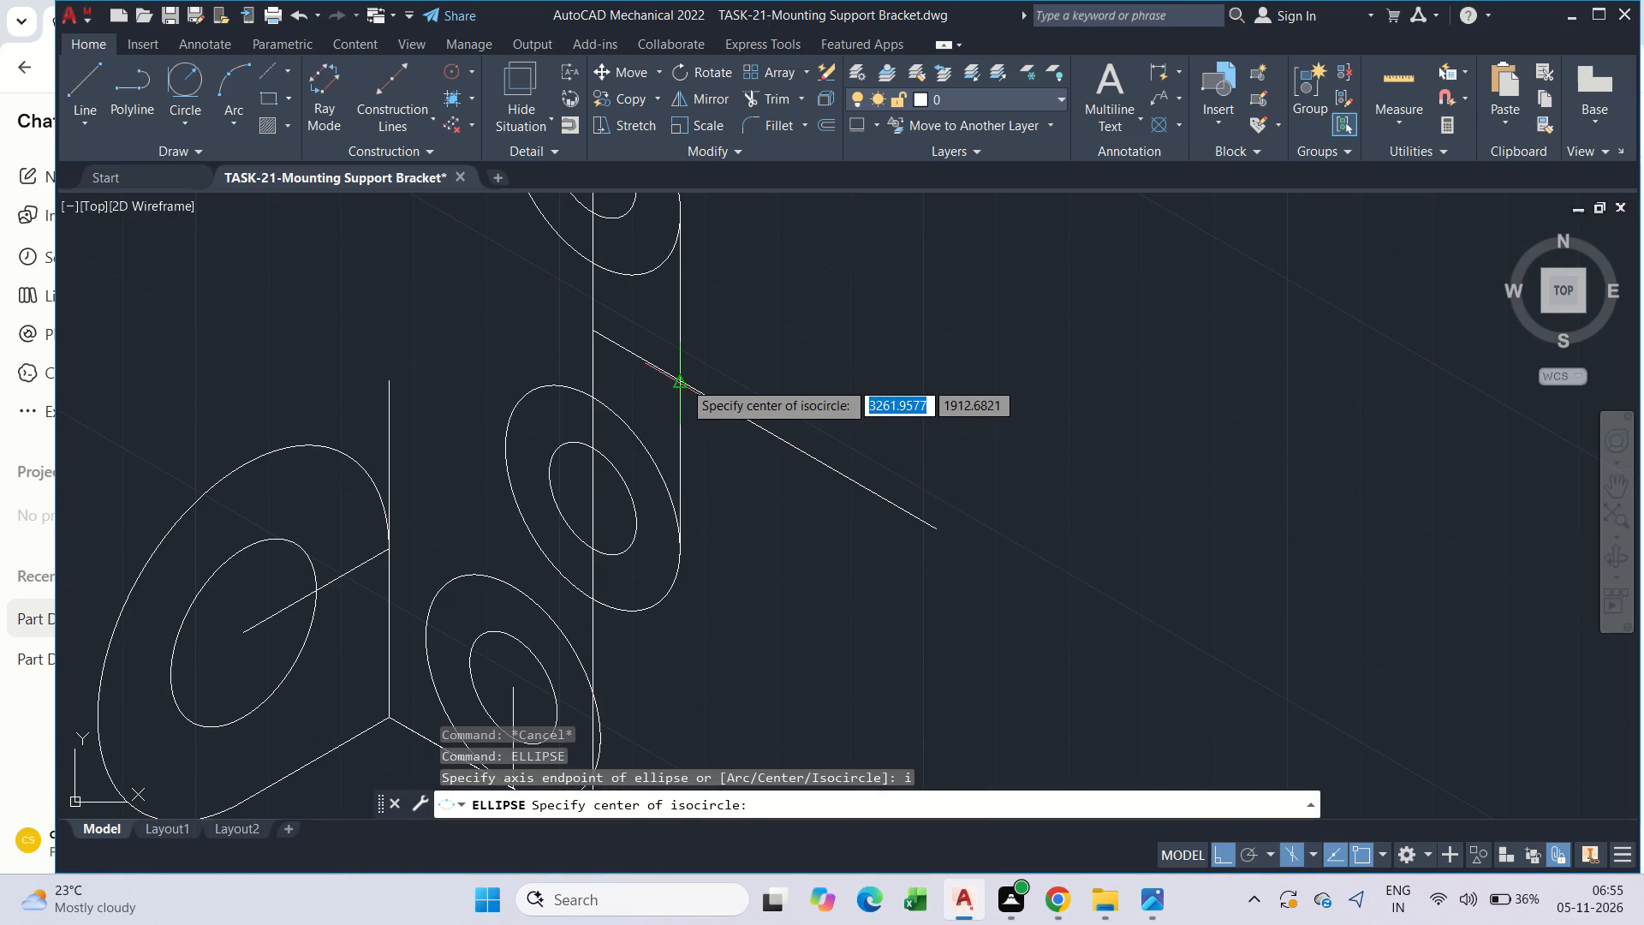
left_click(682, 379)
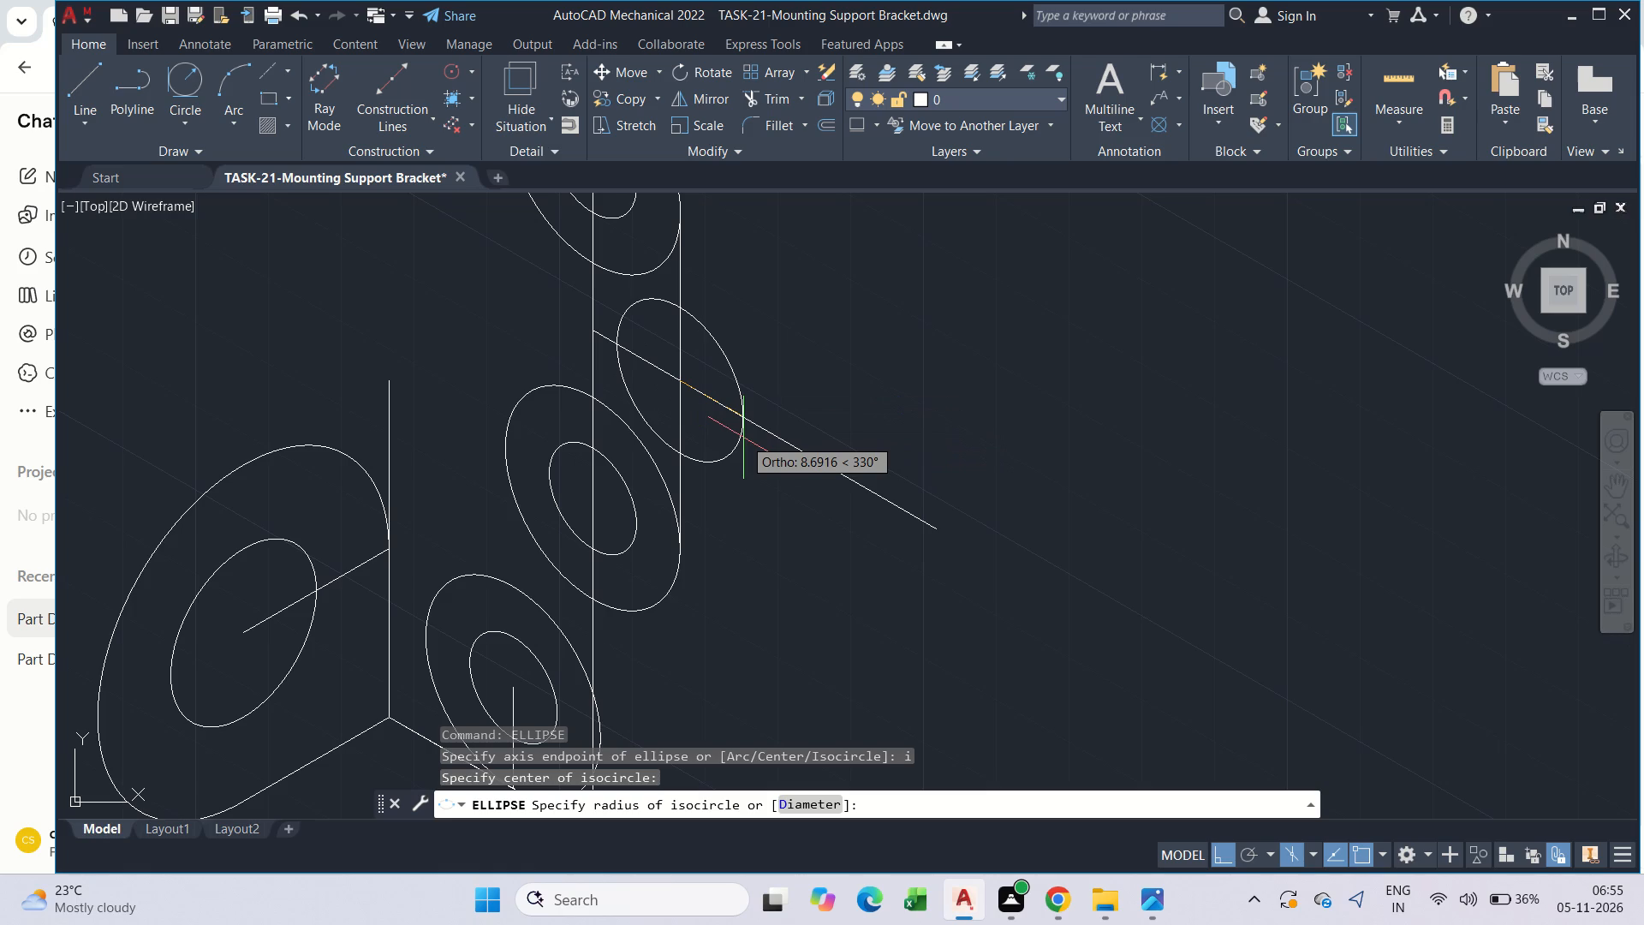
type("d")
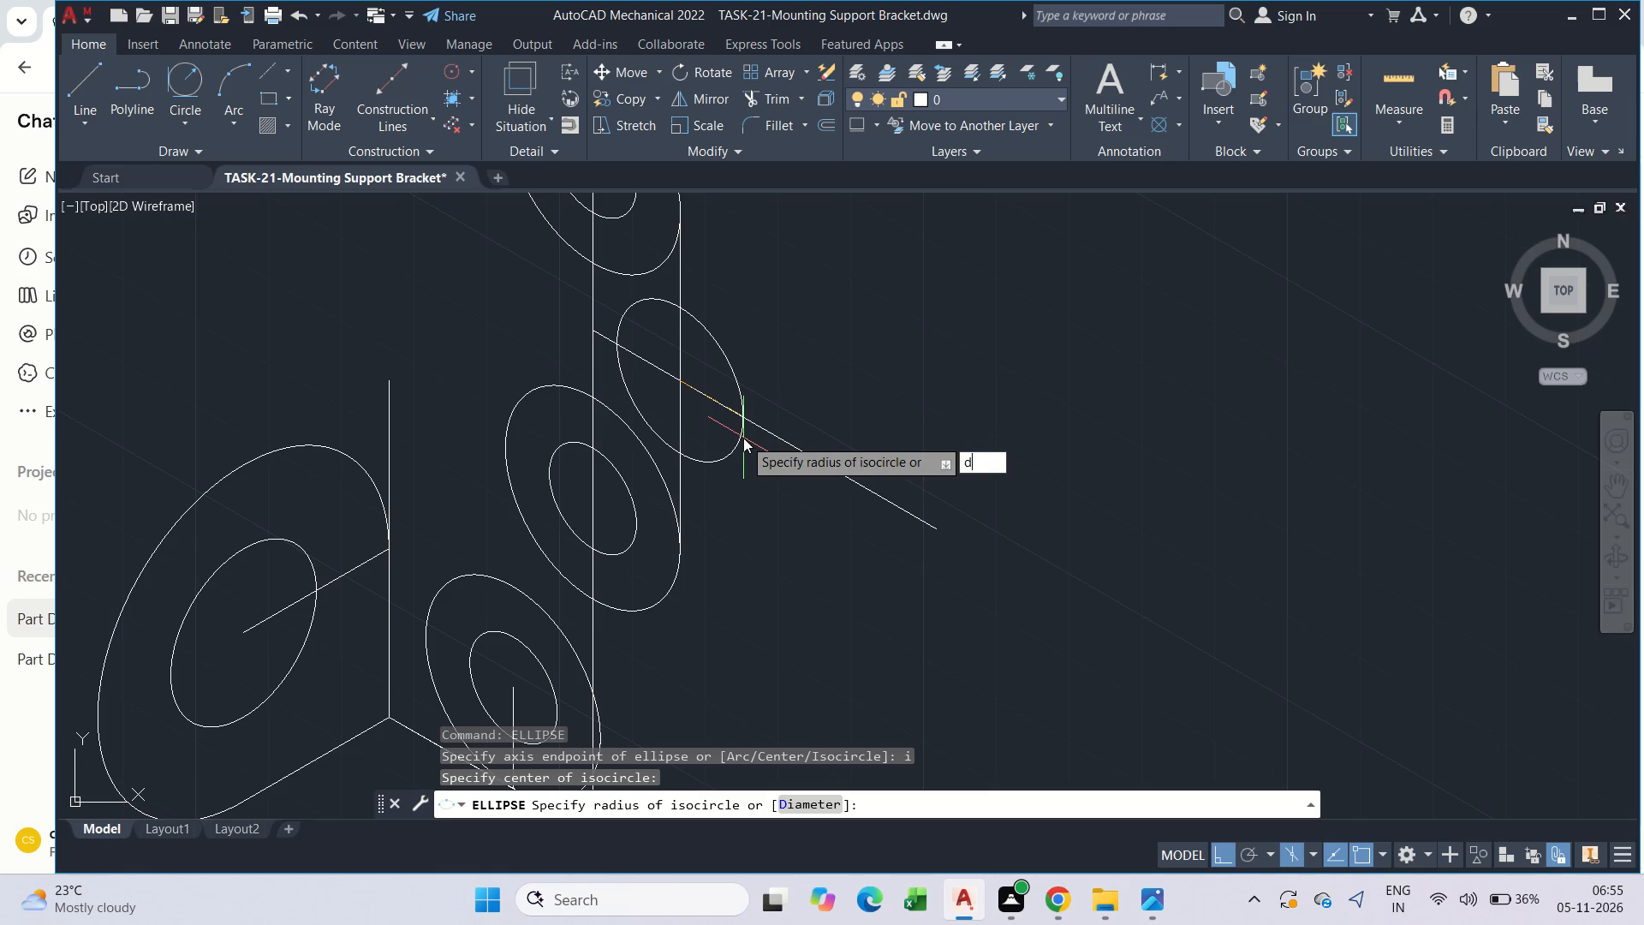
key("space")
type("56")
key("Return")
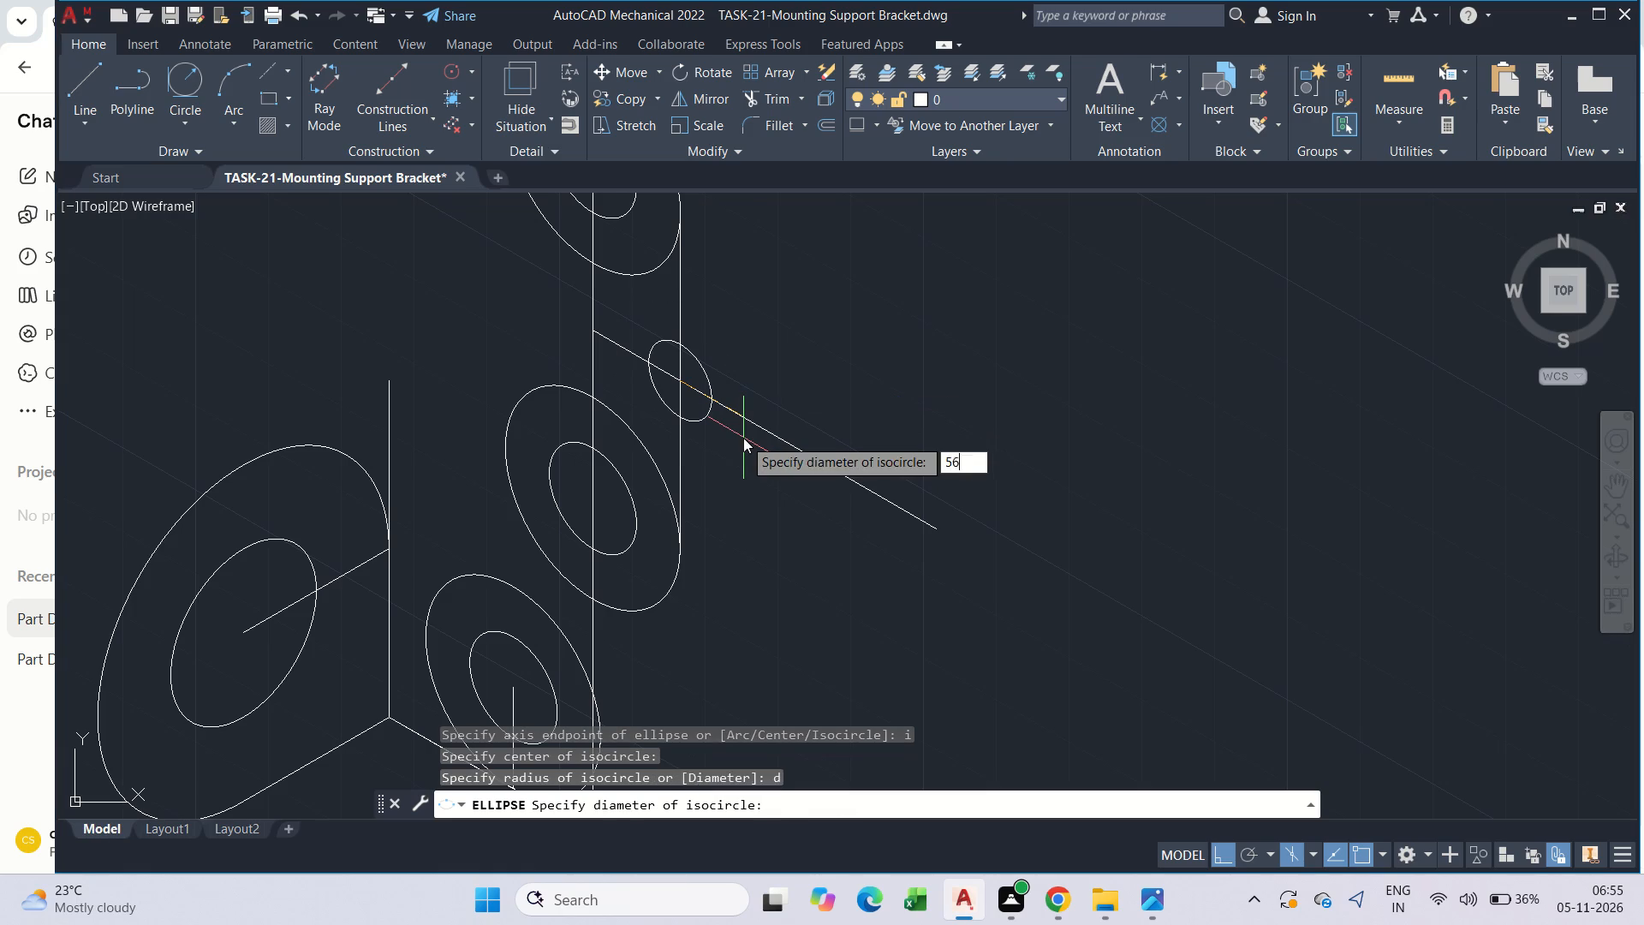
key("Escape")
Move the diameter-56 isocircle about 37 along the long slanted line, away from the two upper diameter-24 isocircles.
left_click_drag(966, 361, 917, 352)
left_click(848, 342)
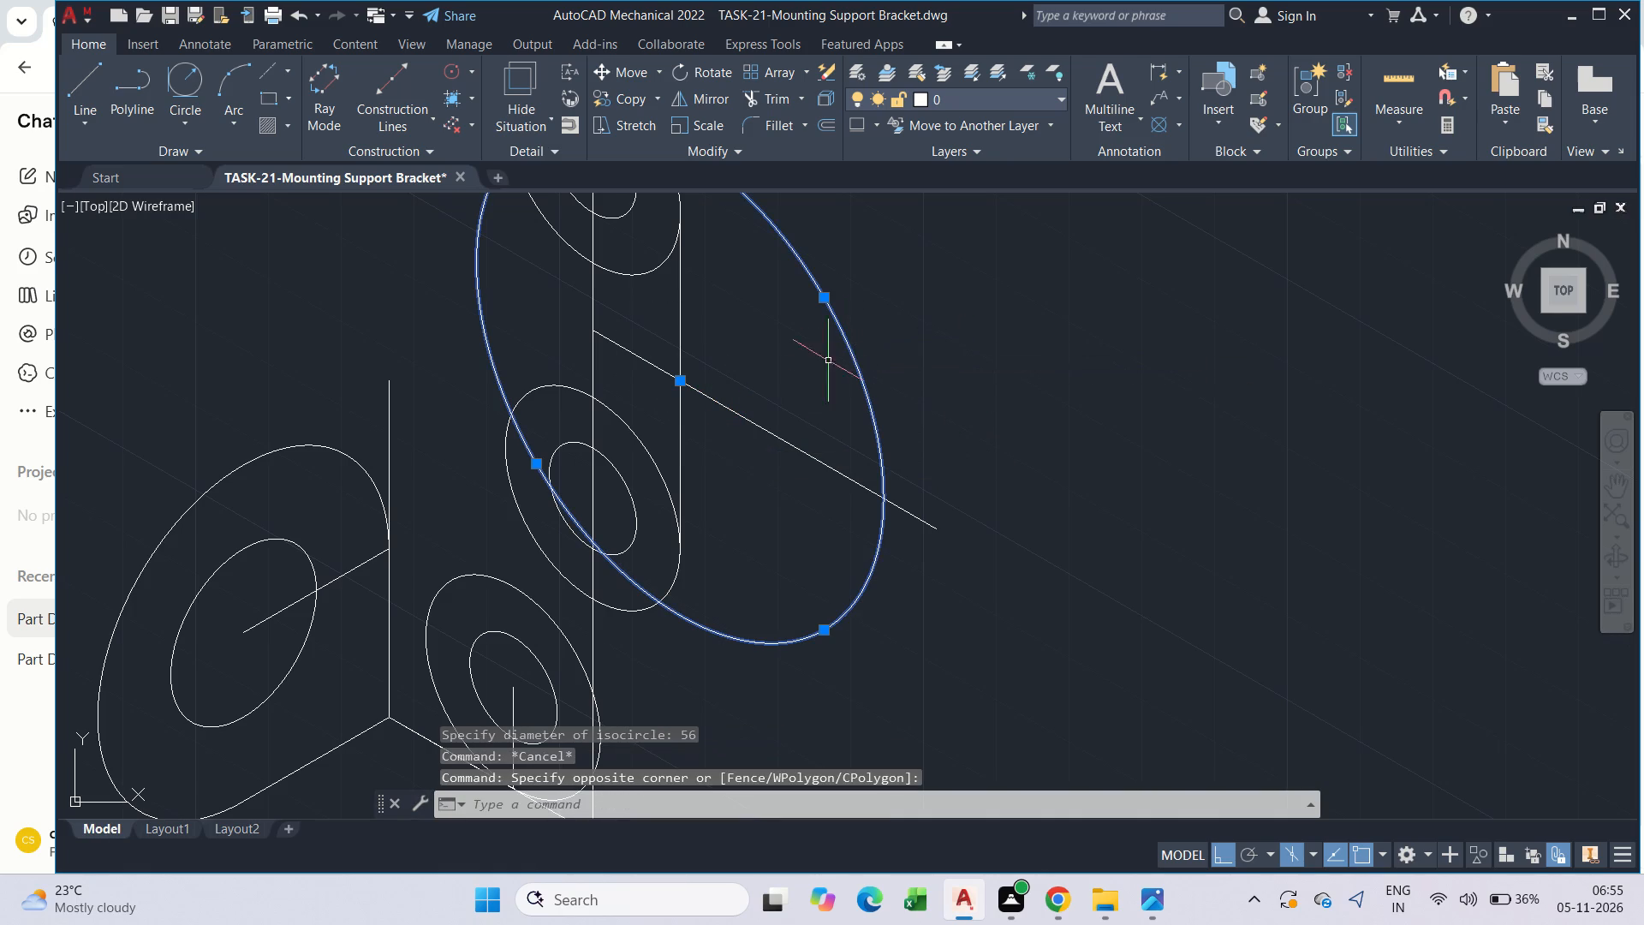
type("m")
key("space")
middle_click_drag(681, 425, 749, 557)
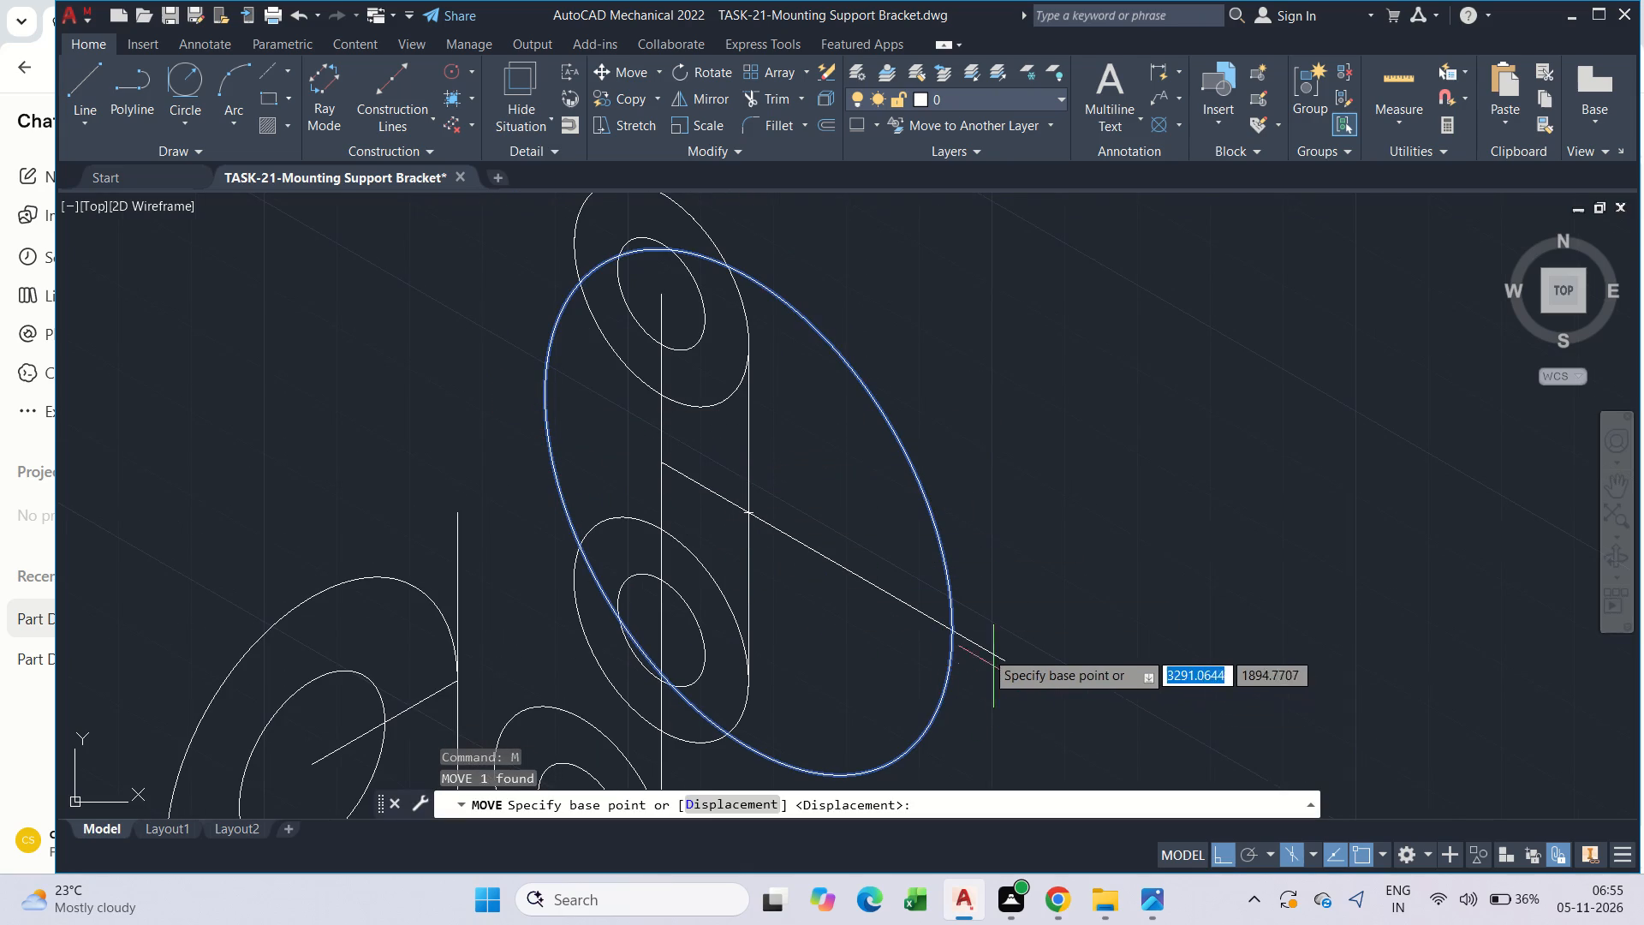
left_click(950, 634)
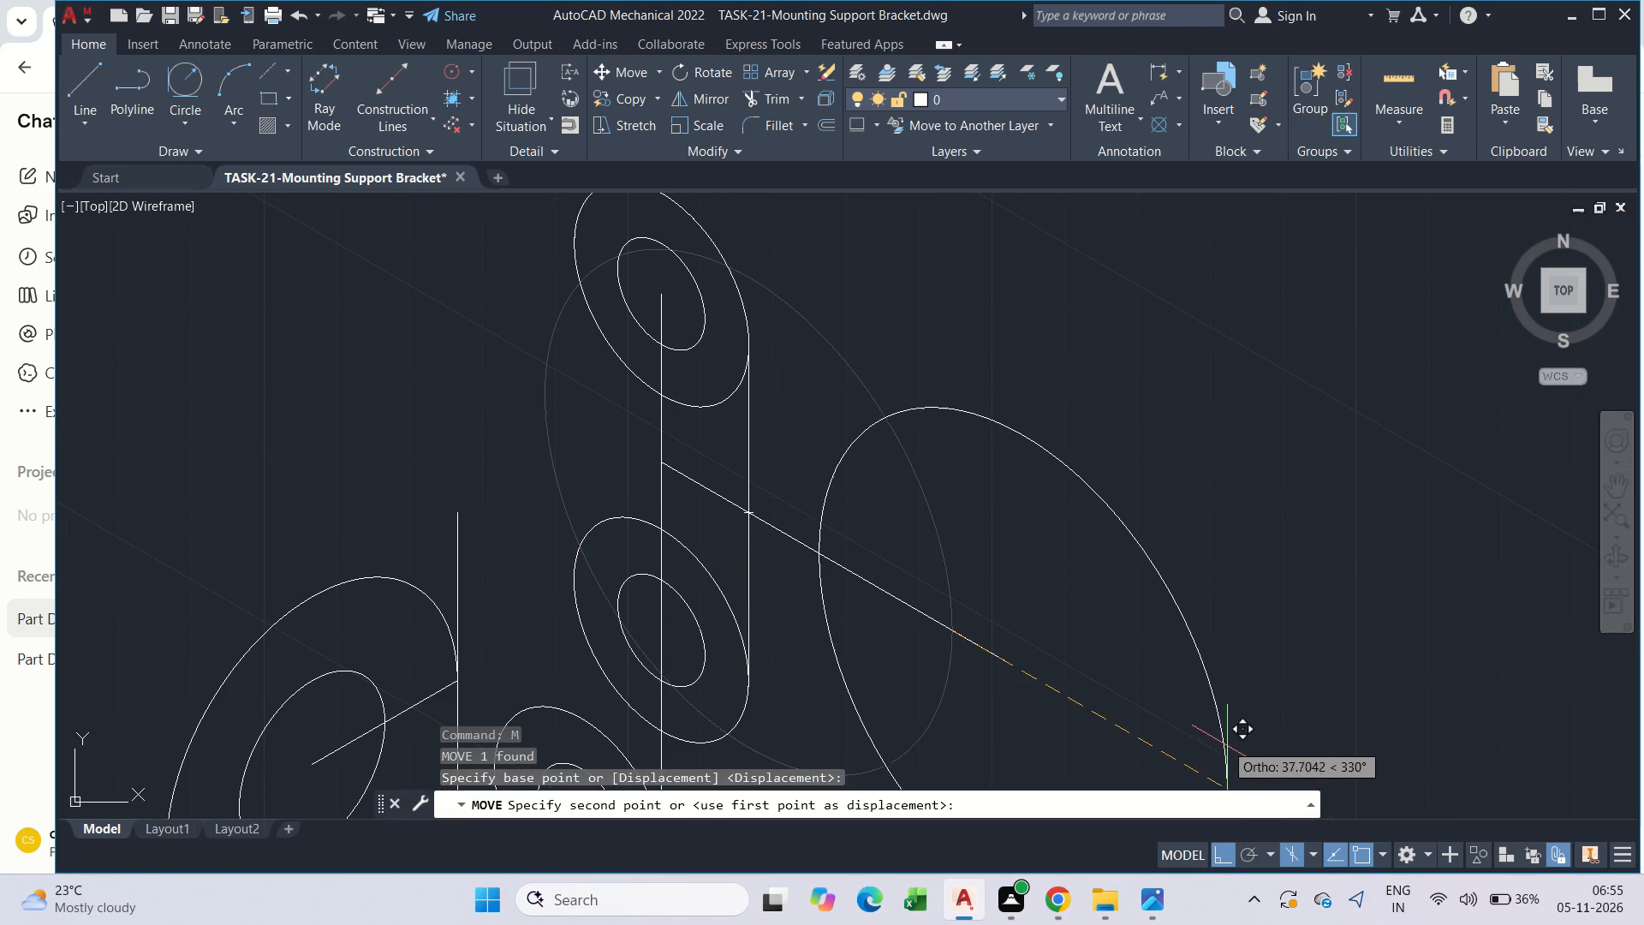
left_click(1224, 742)
key("Escape")
Move the diameter-56 isocircle back about 14 along the slanted direction, towards the two upper diameter-24 isocircles.
left_click_drag(851, 509, 805, 479)
left_click(804, 478)
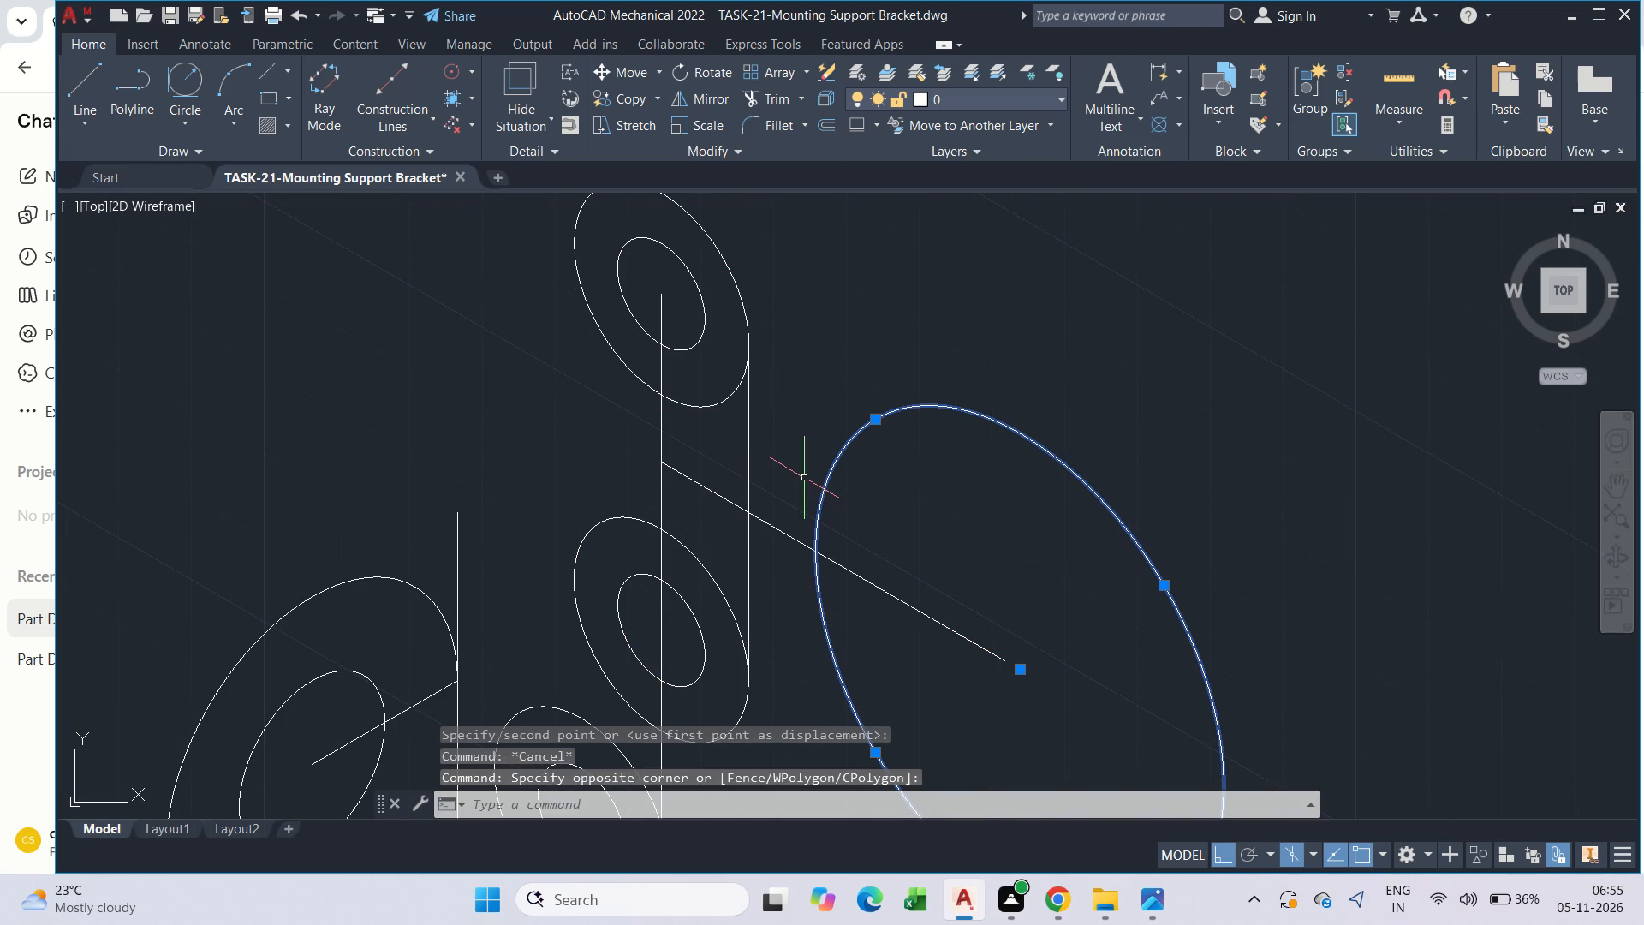
type("m")
key("space")
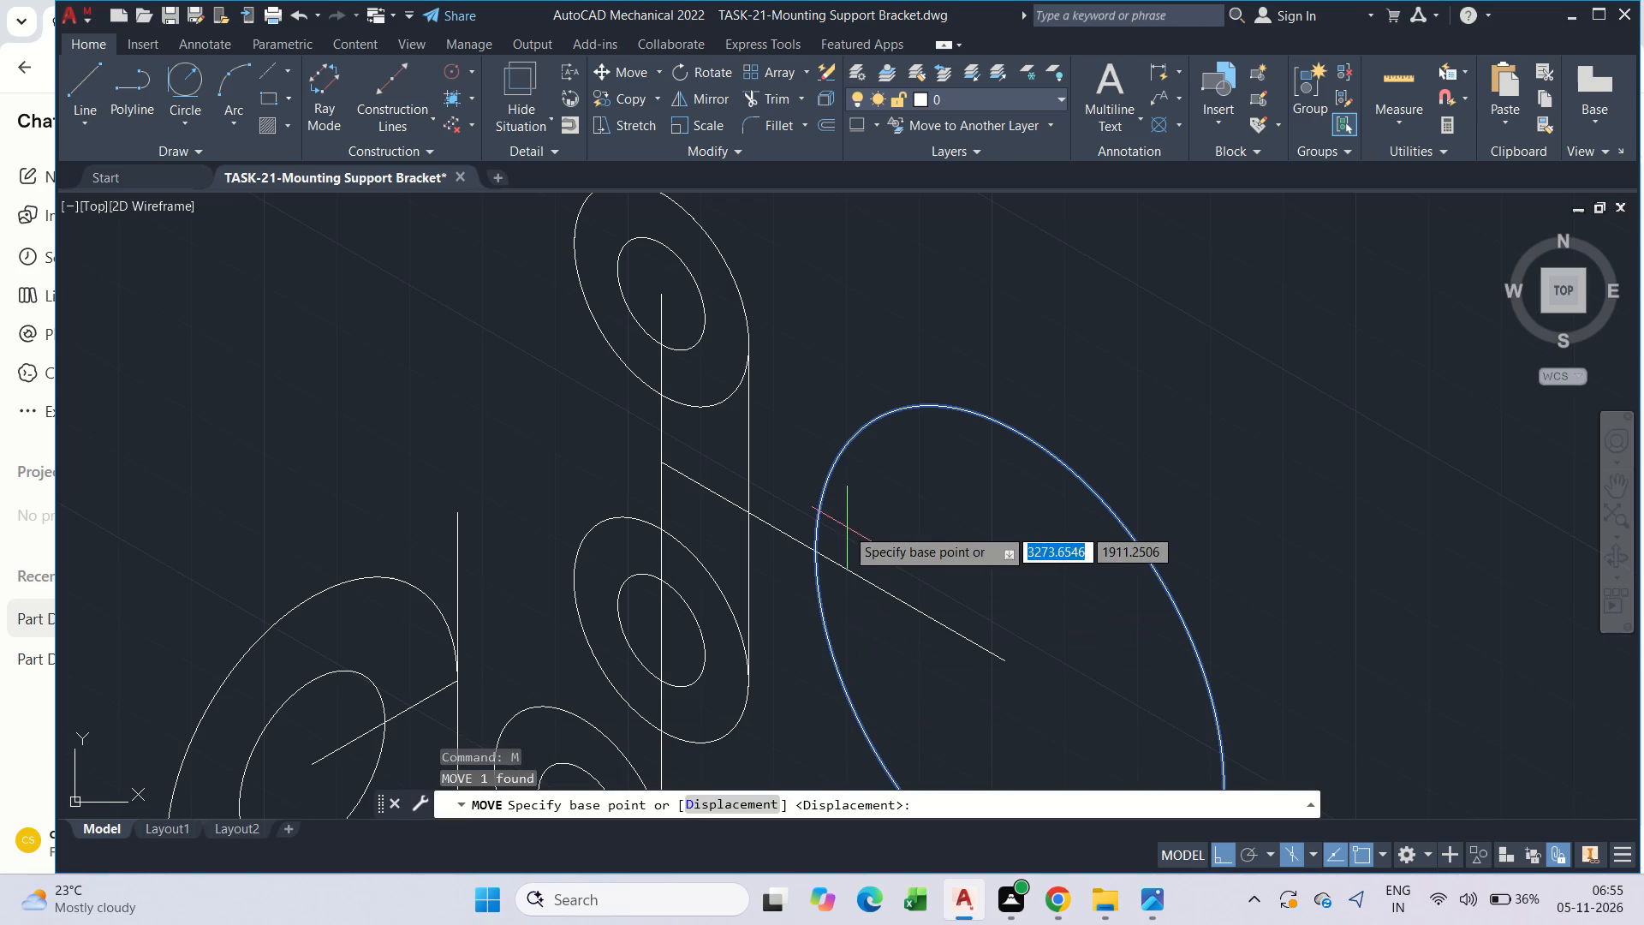
left_click(869, 418)
scroll(759, 385, "up", 4)
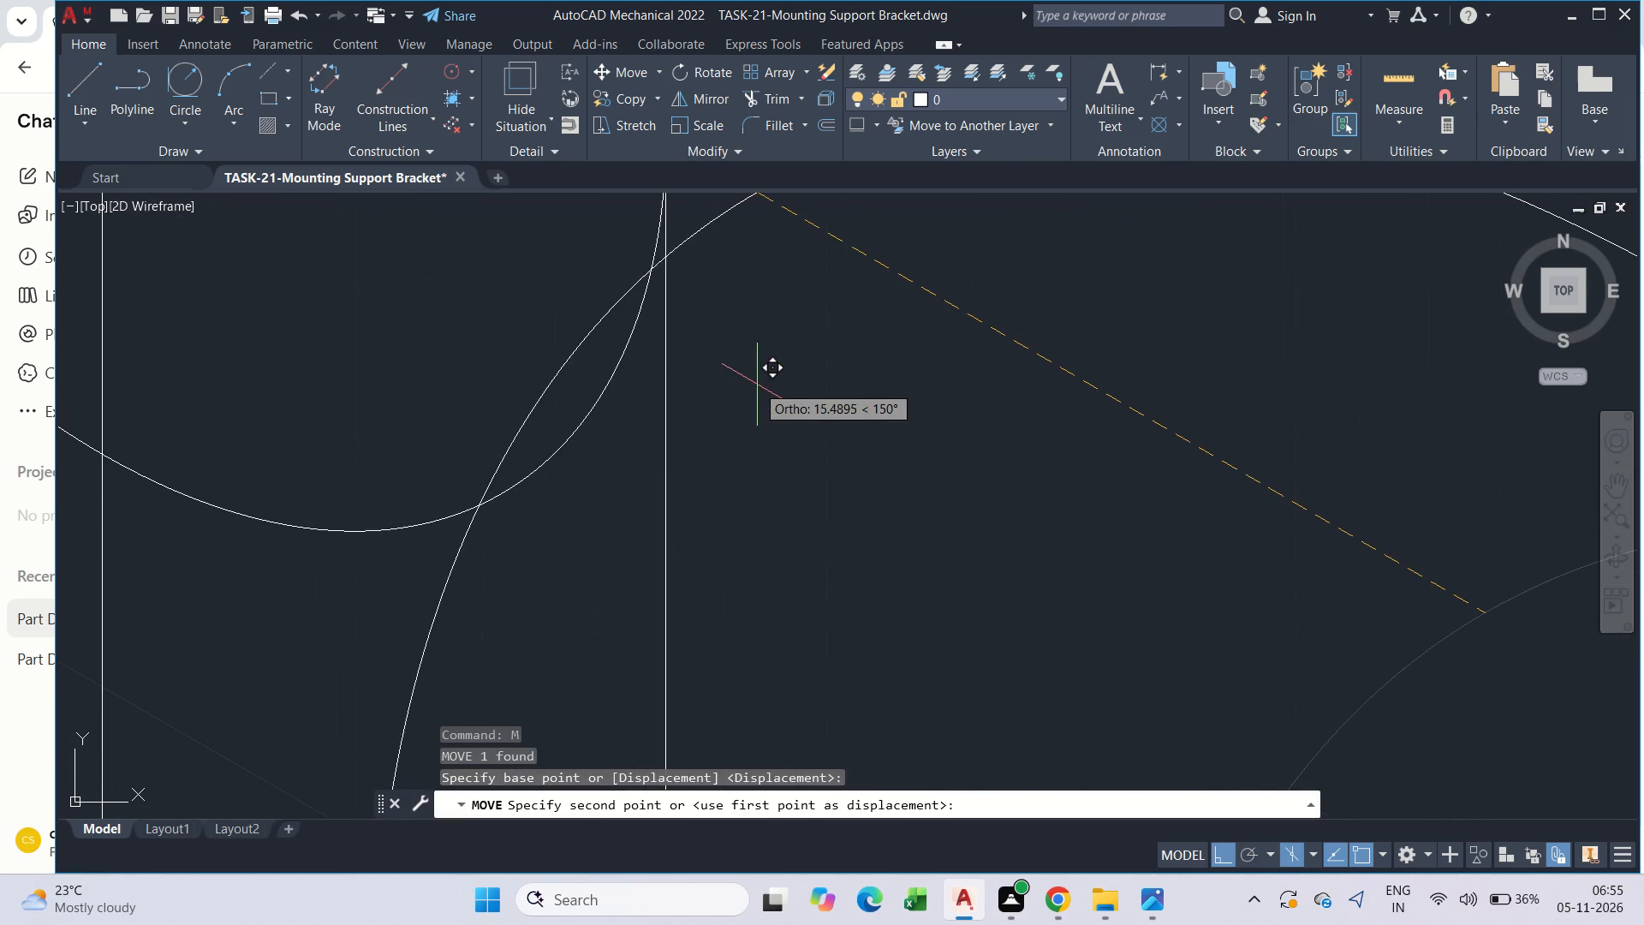
scroll(708, 356, "down", 1)
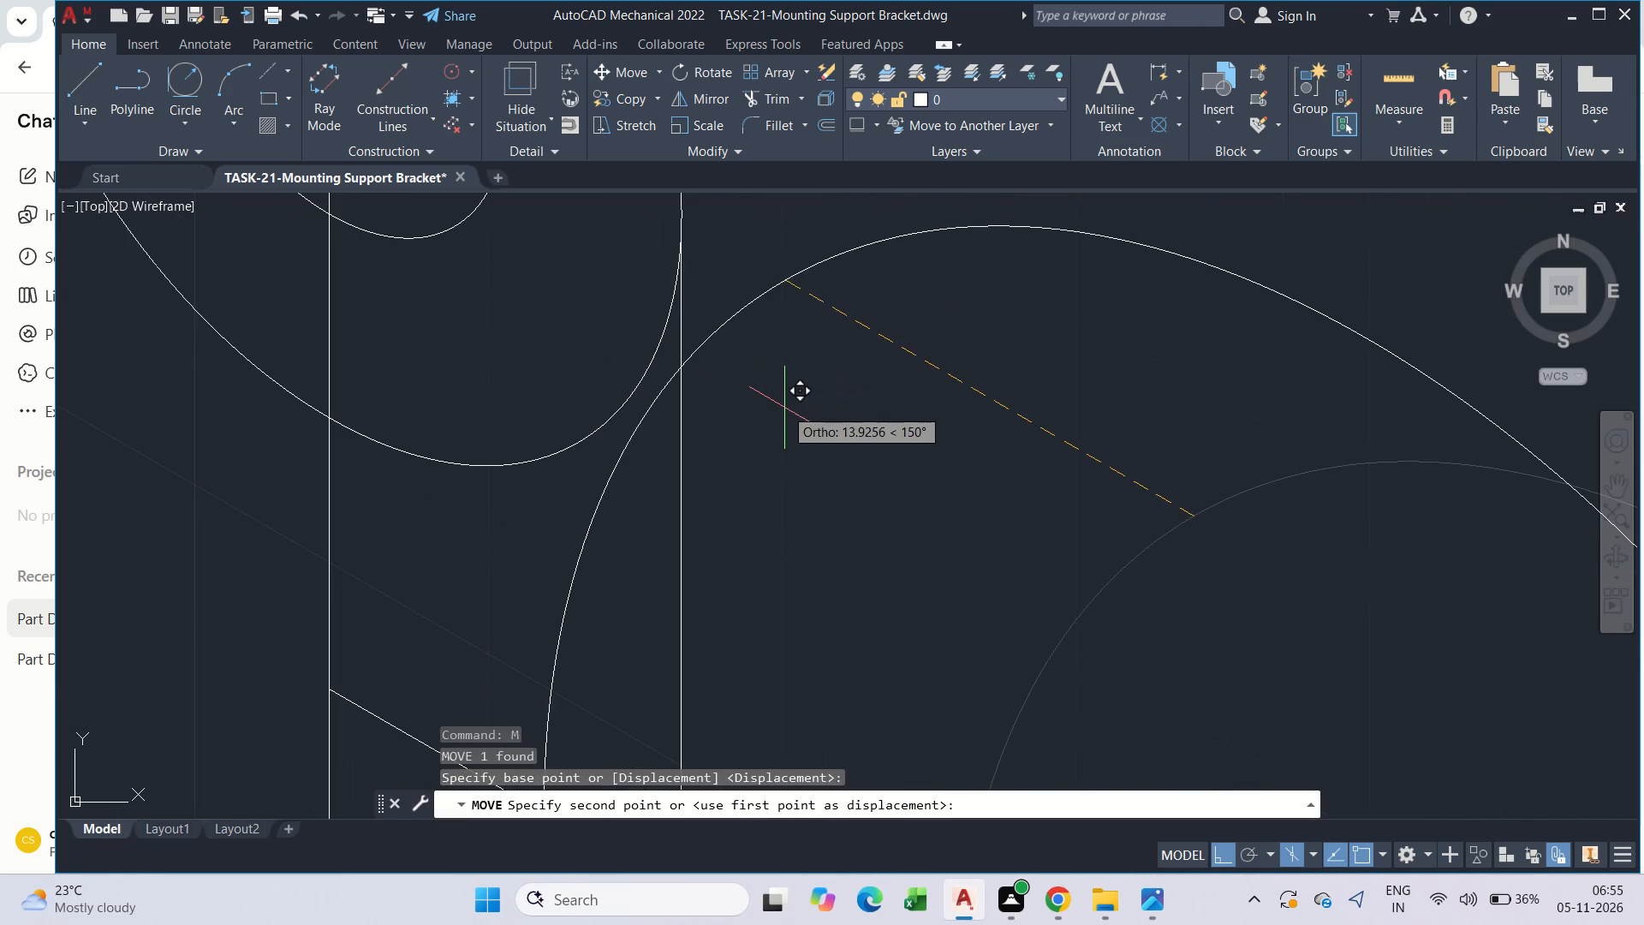
left_click(784, 408)
key("Escape")
Move the diameter-56 isocircle about 0.6 so its edge meets the lower of the two upper diameter-24 isocircles.
scroll(732, 390, "down", 3)
middle_click_drag(748, 500, 782, 319)
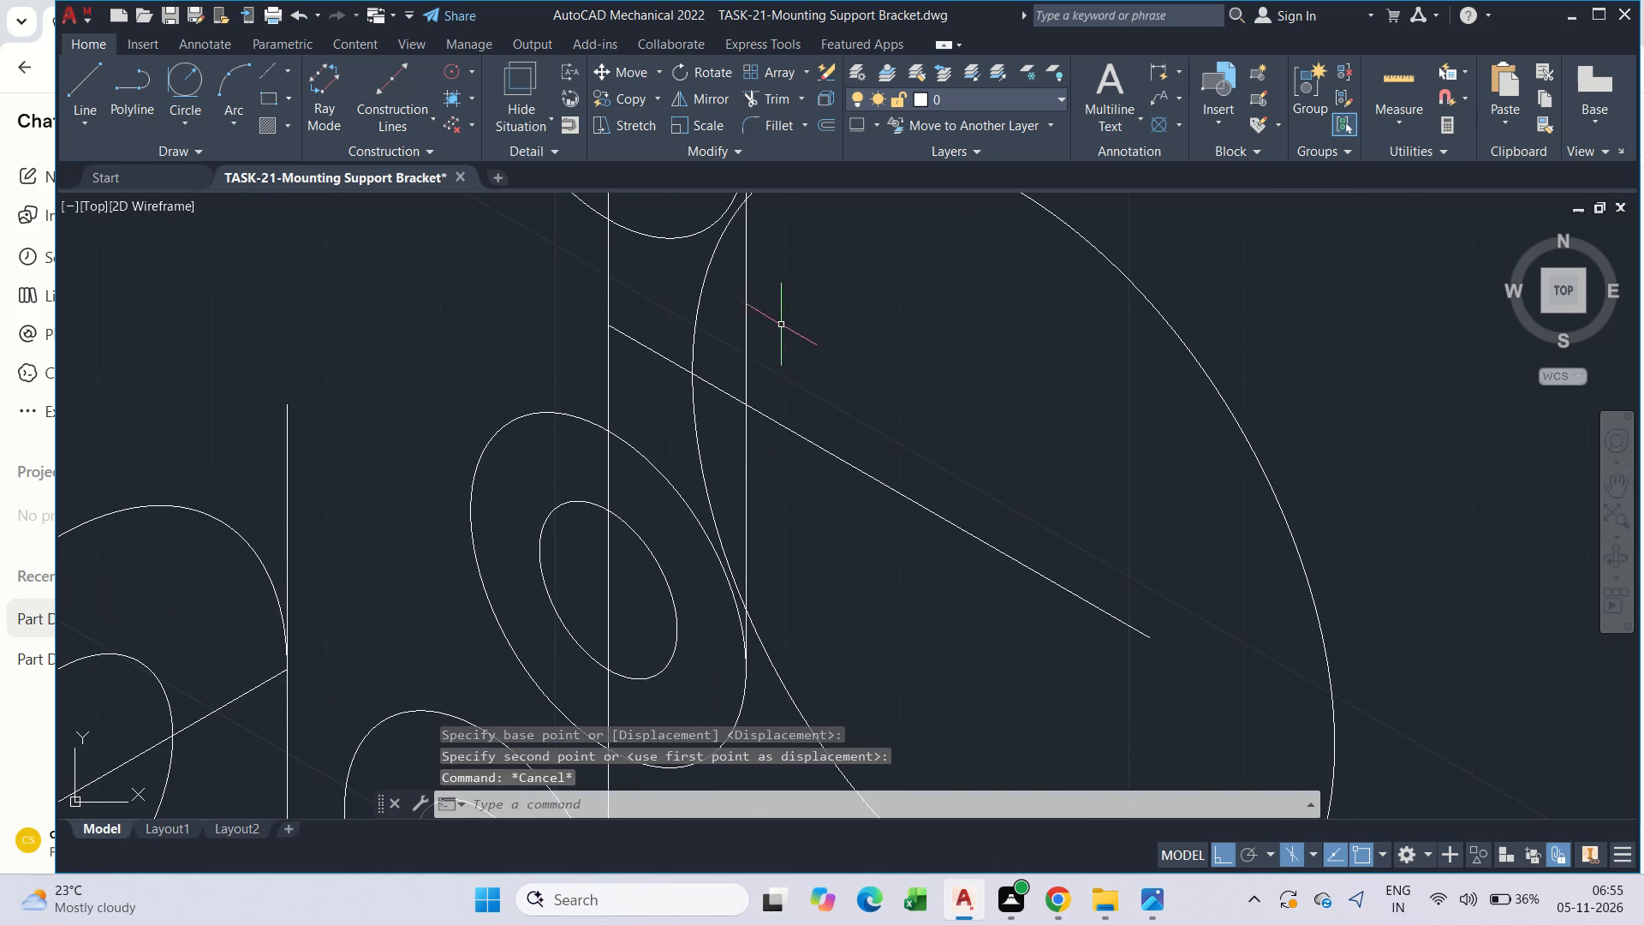
scroll(722, 483, "up", 1)
left_click_drag(722, 483, 710, 479)
left_click_drag(671, 459, 683, 467)
middle_click_drag(741, 659, 750, 479)
key("m")
key("space")
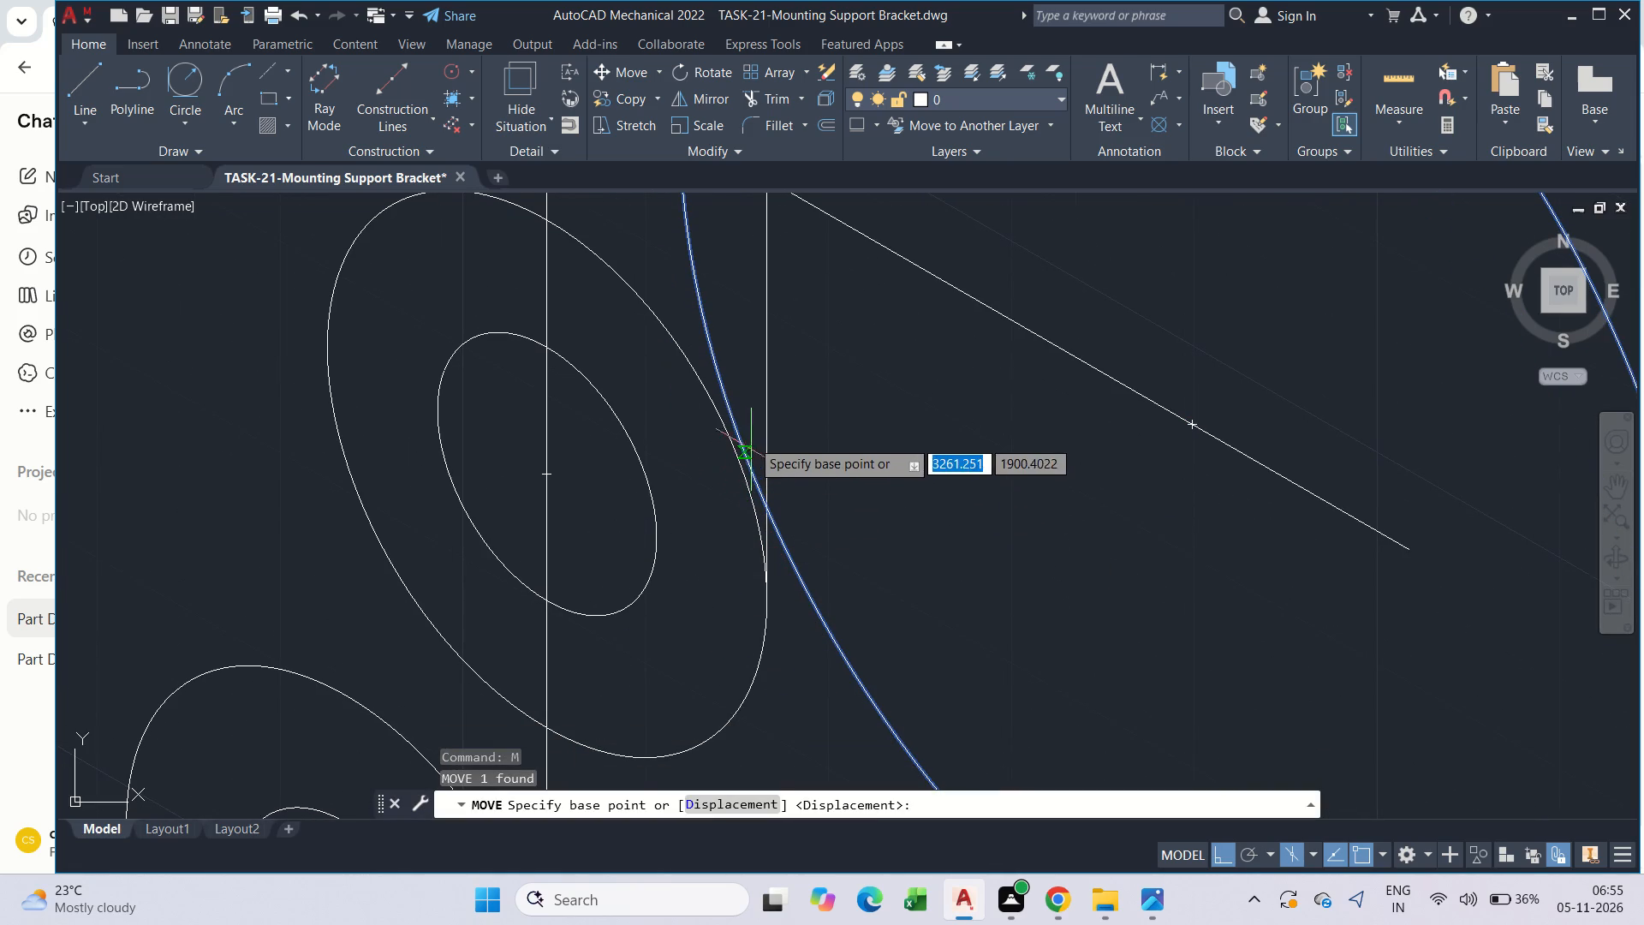
scroll(732, 447, "up", 3)
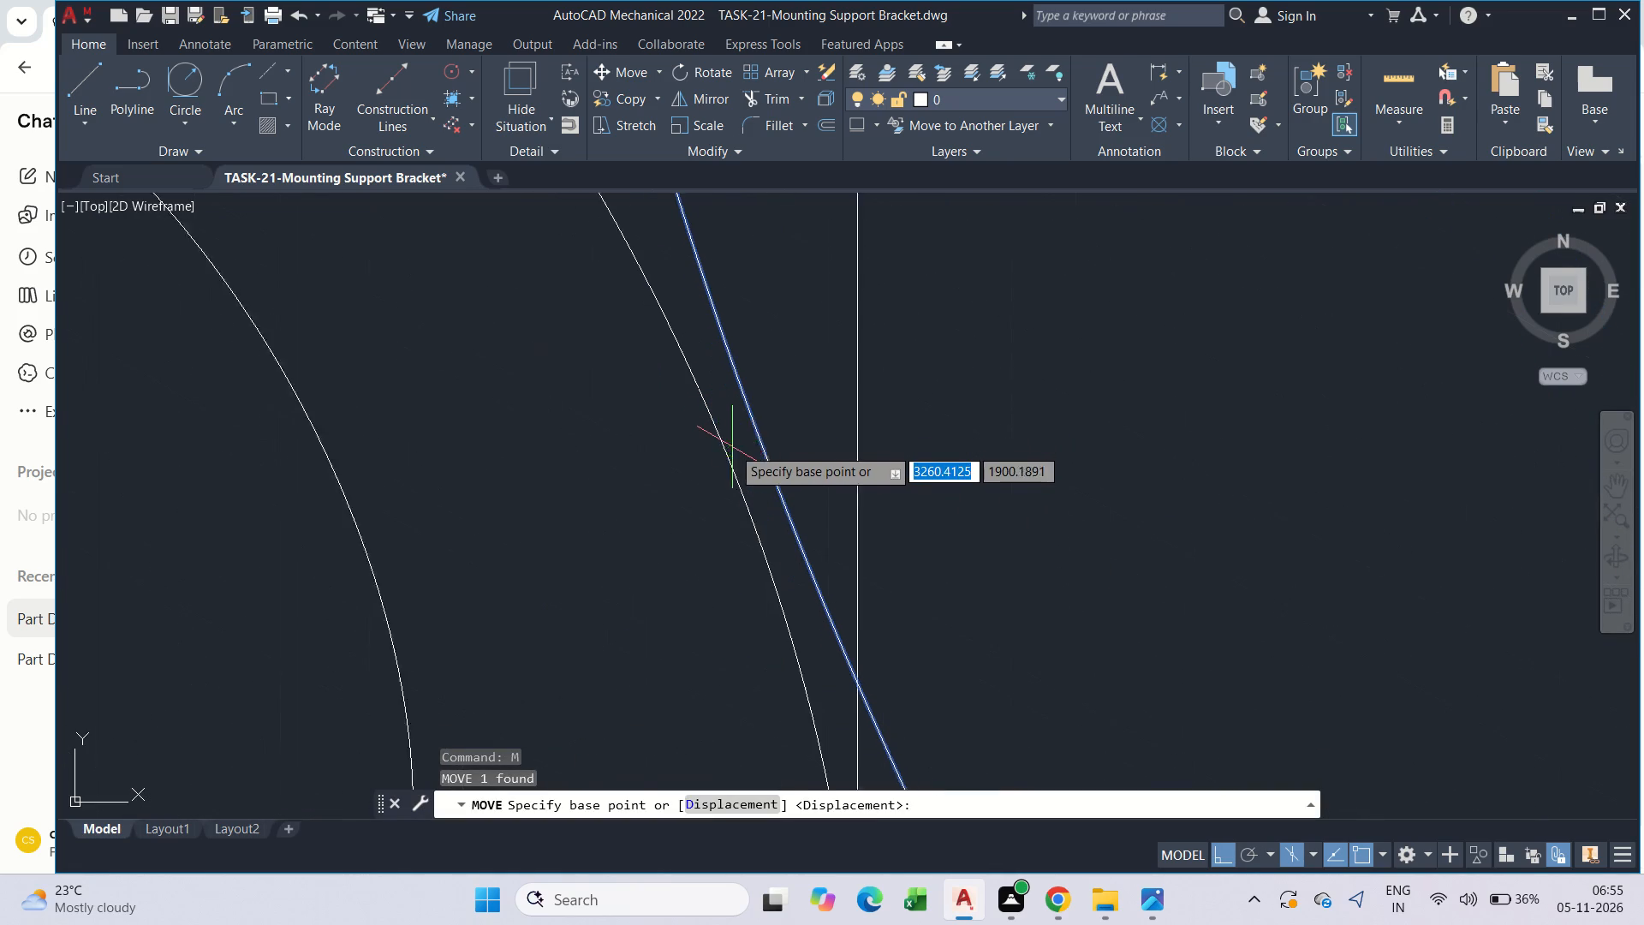
scroll(732, 447, "up", 1)
left_click(801, 505)
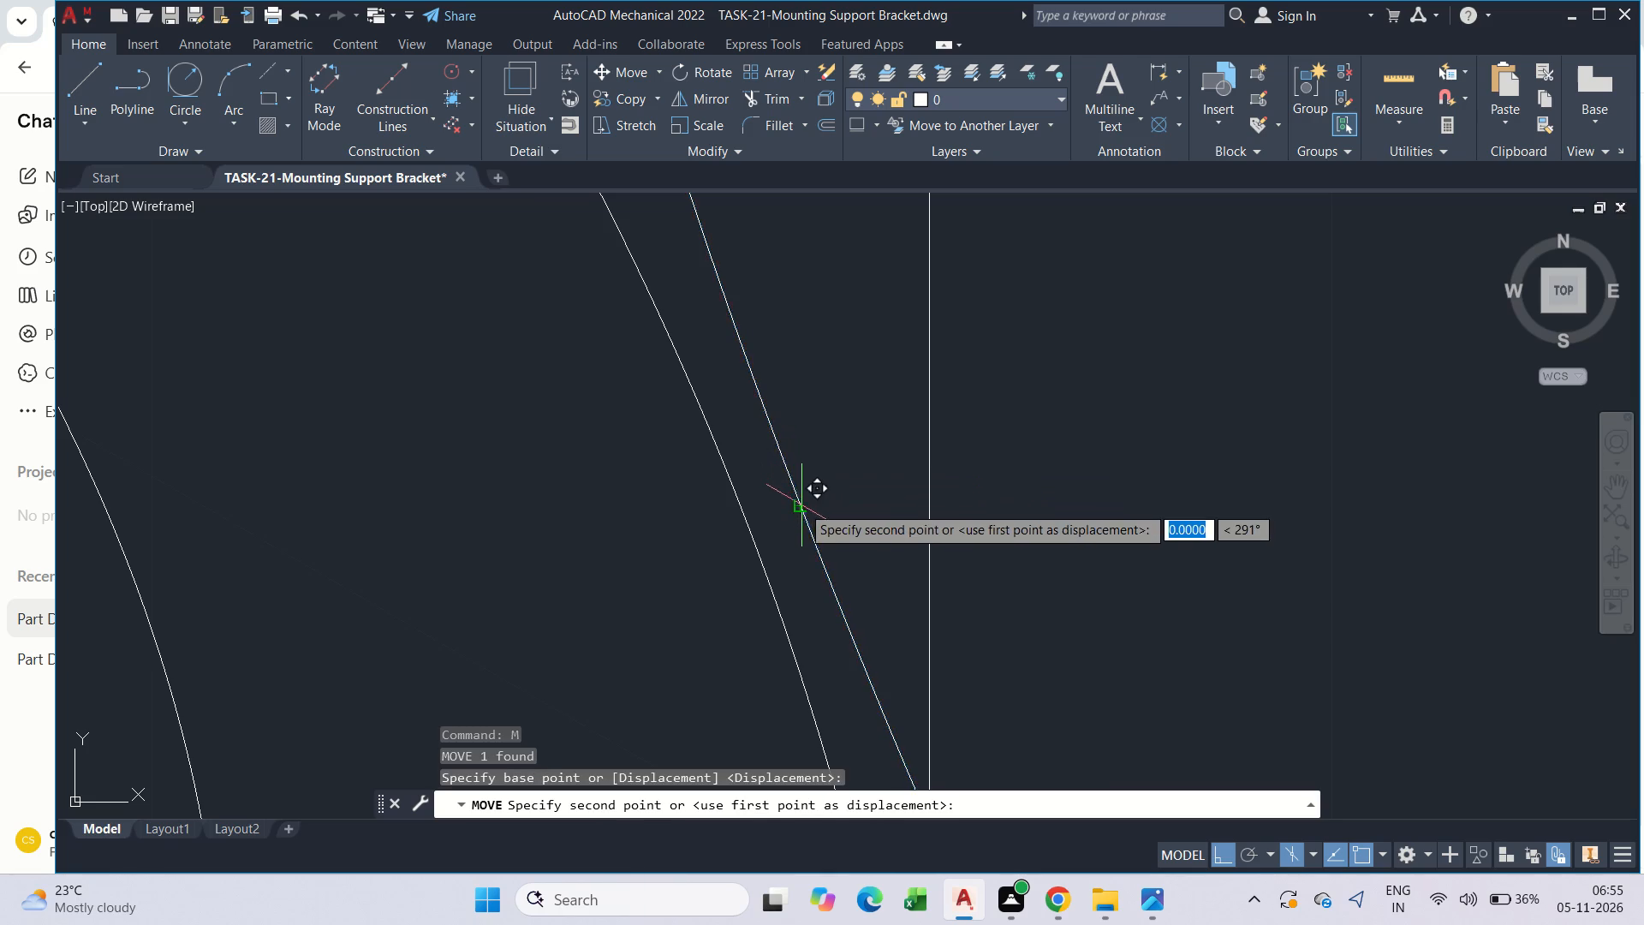
left_click(724, 480)
Examine where the diameter-56 isocircle meets the upper diameter-24 isocircle.
scroll(779, 565, "down", 7)
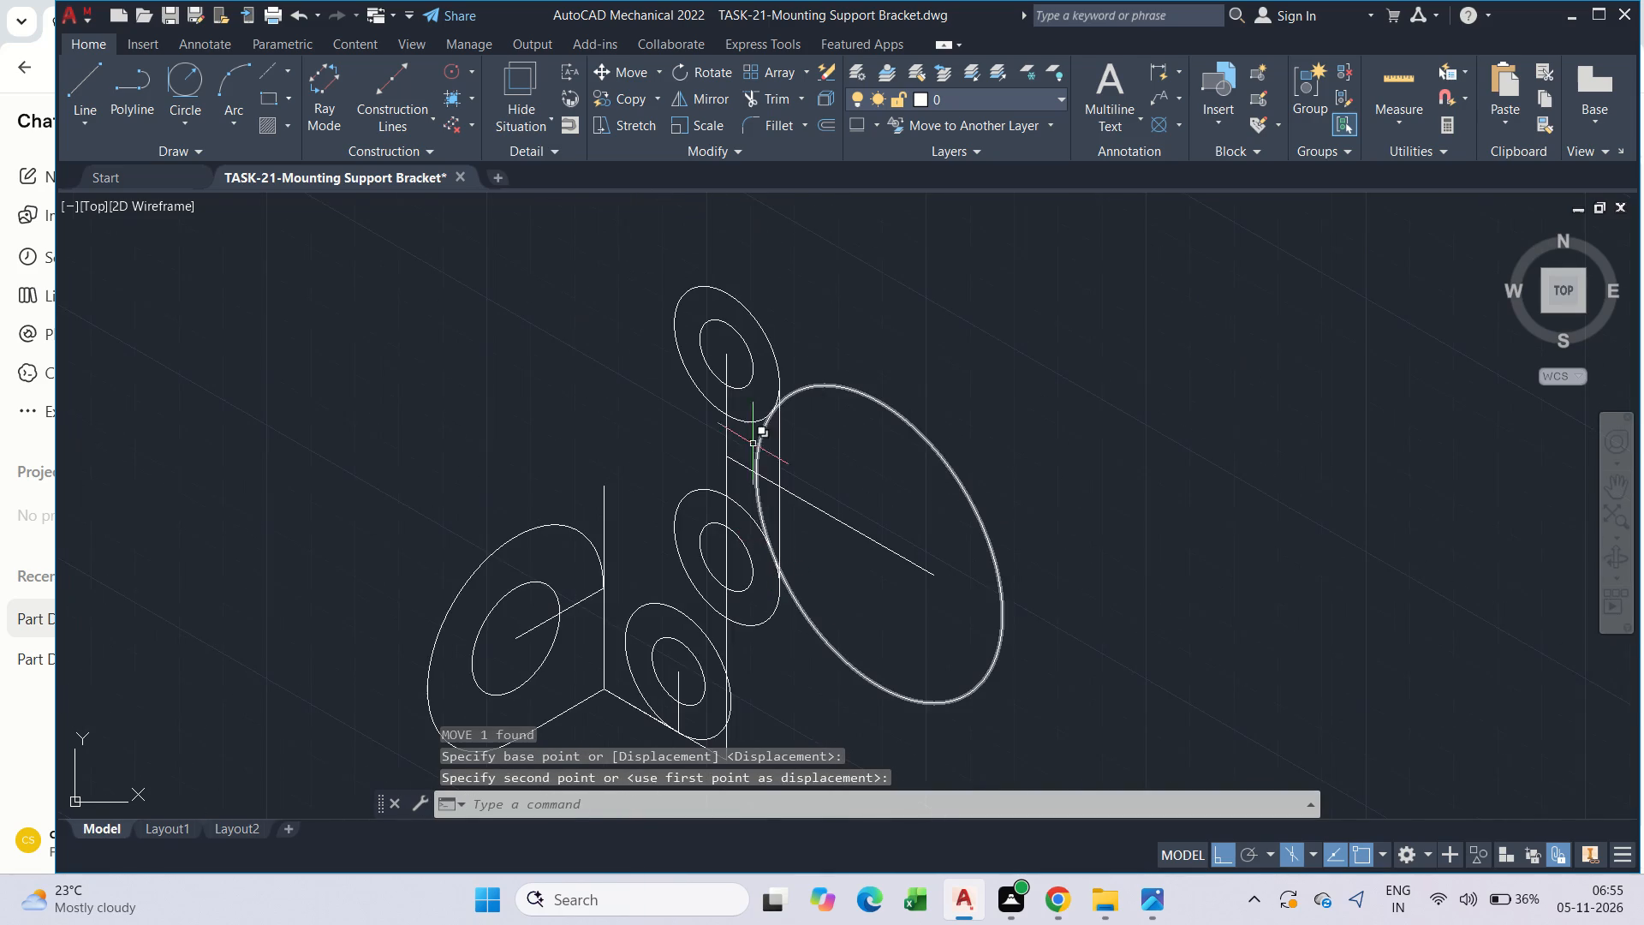
scroll(759, 361, "up", 4)
middle_click_drag(873, 712, 858, 466)
scroll(811, 480, "up", 4)
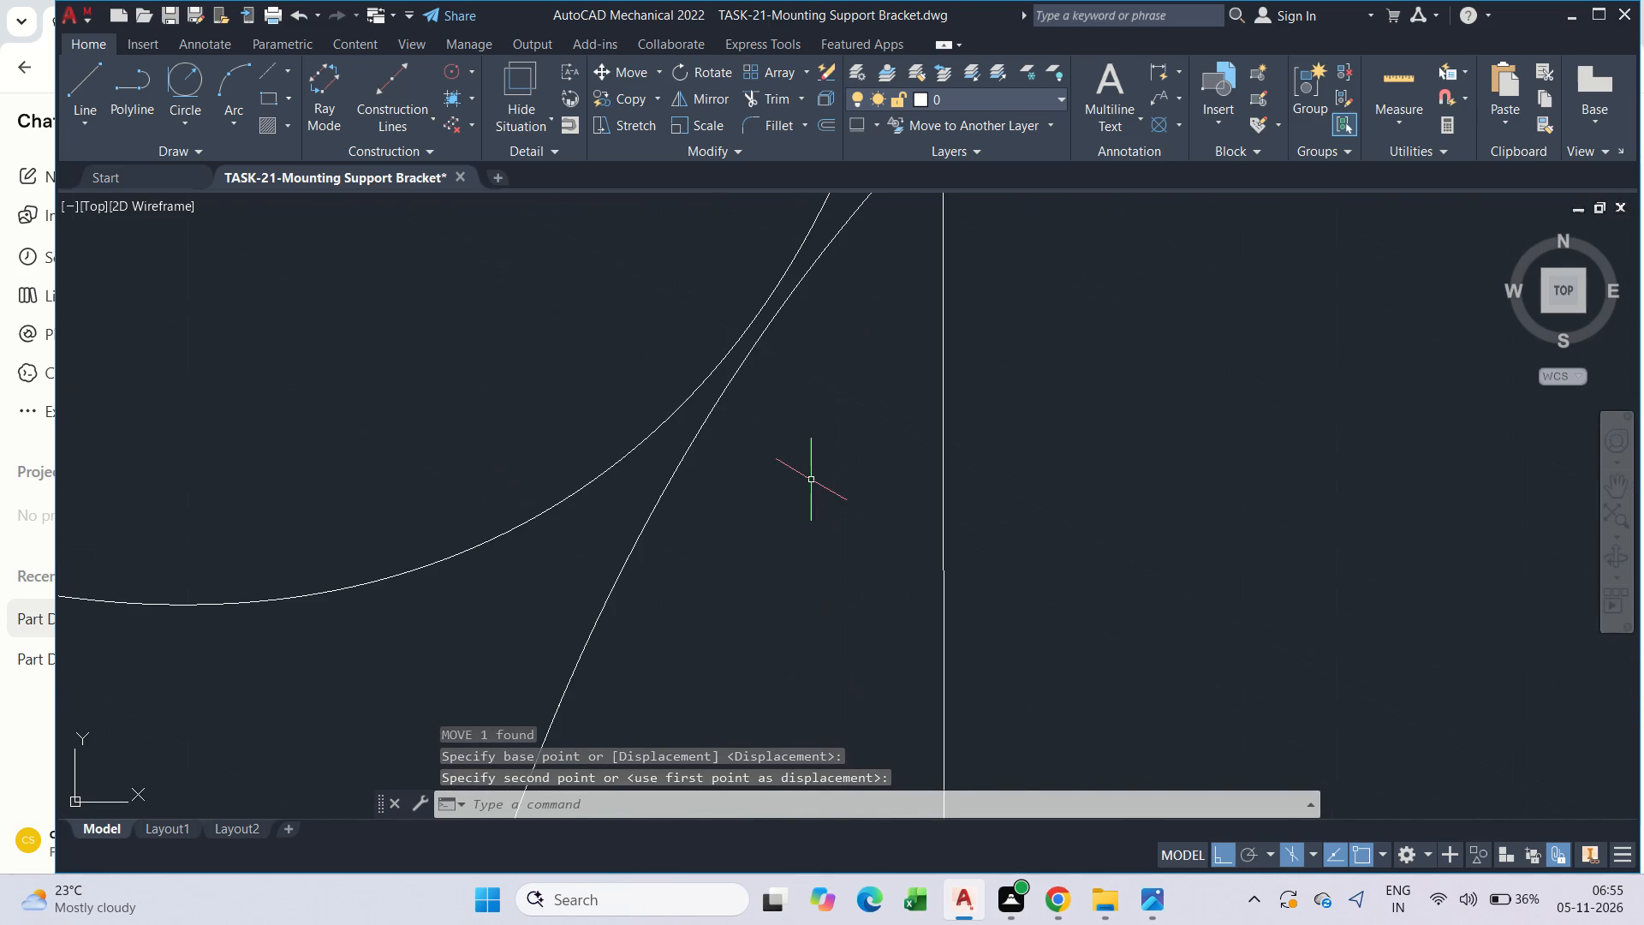
scroll(795, 409, "down", 5)
key("Escape")
key("Escape")
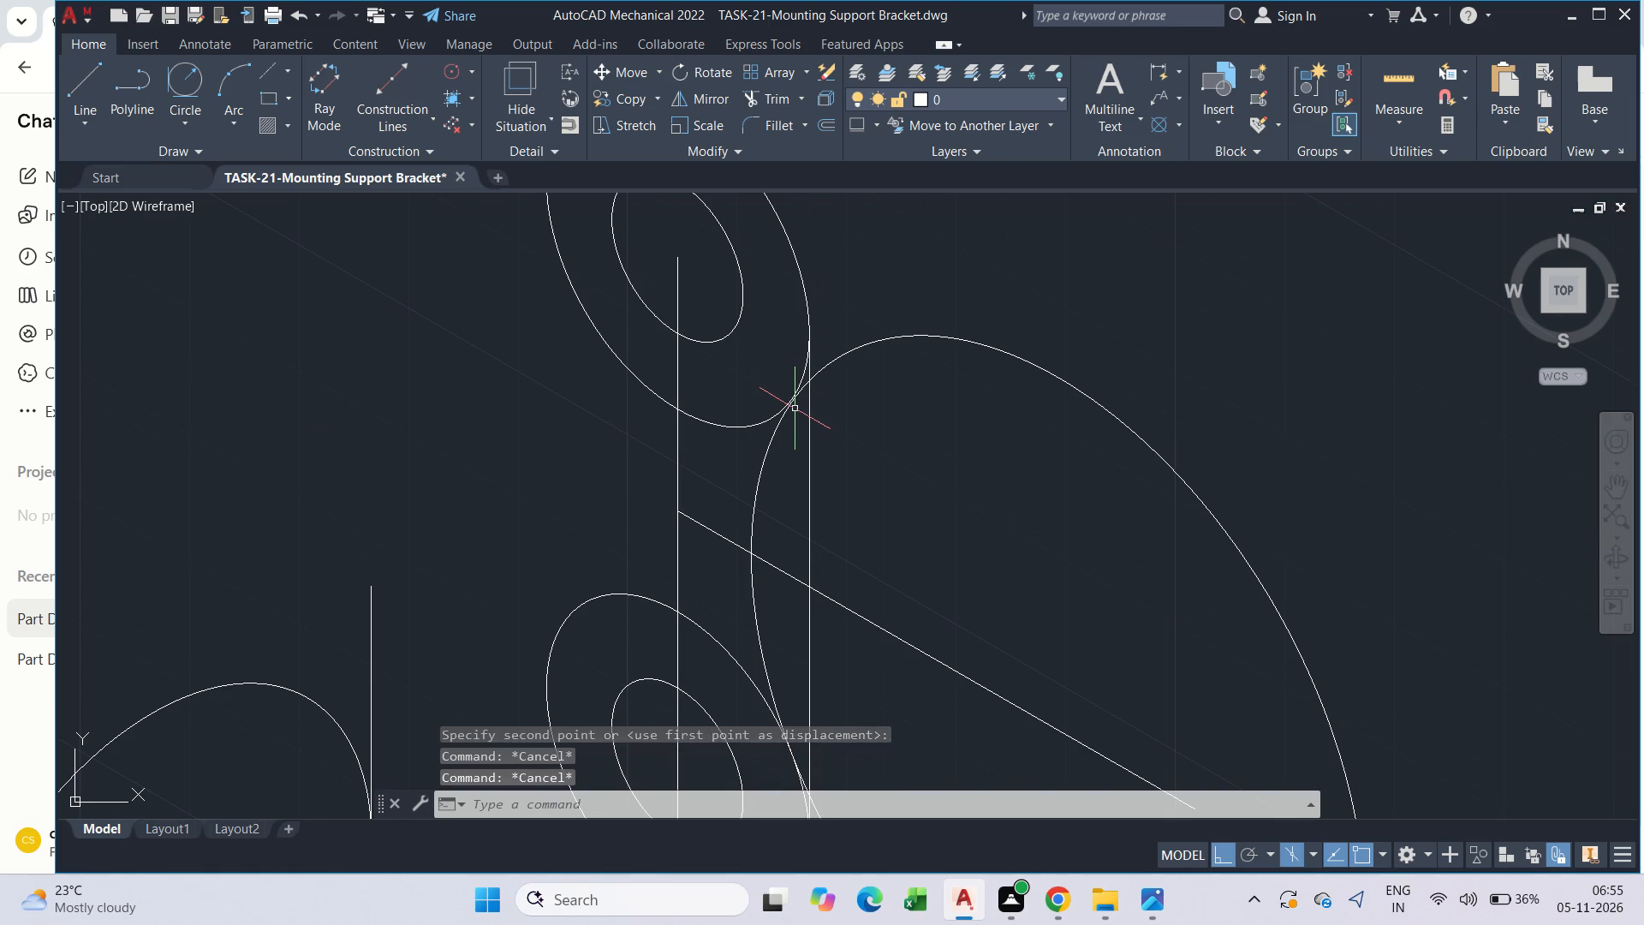
key("Escape")
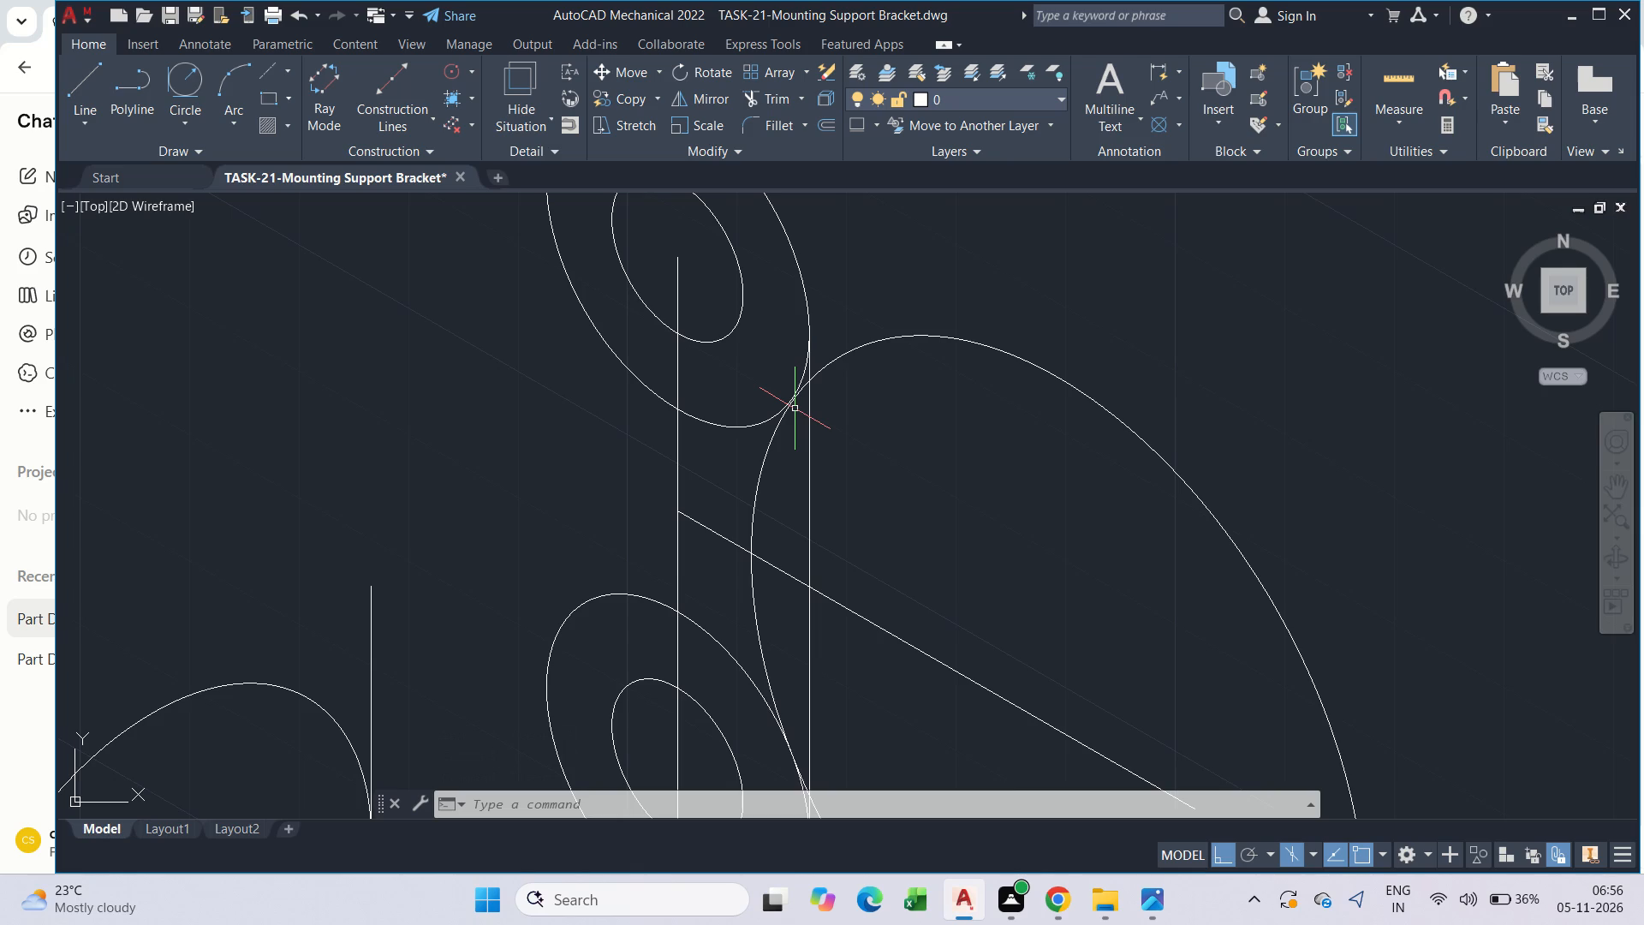
scroll(795, 408, "up", 3)
scroll(794, 408, "down", 1)
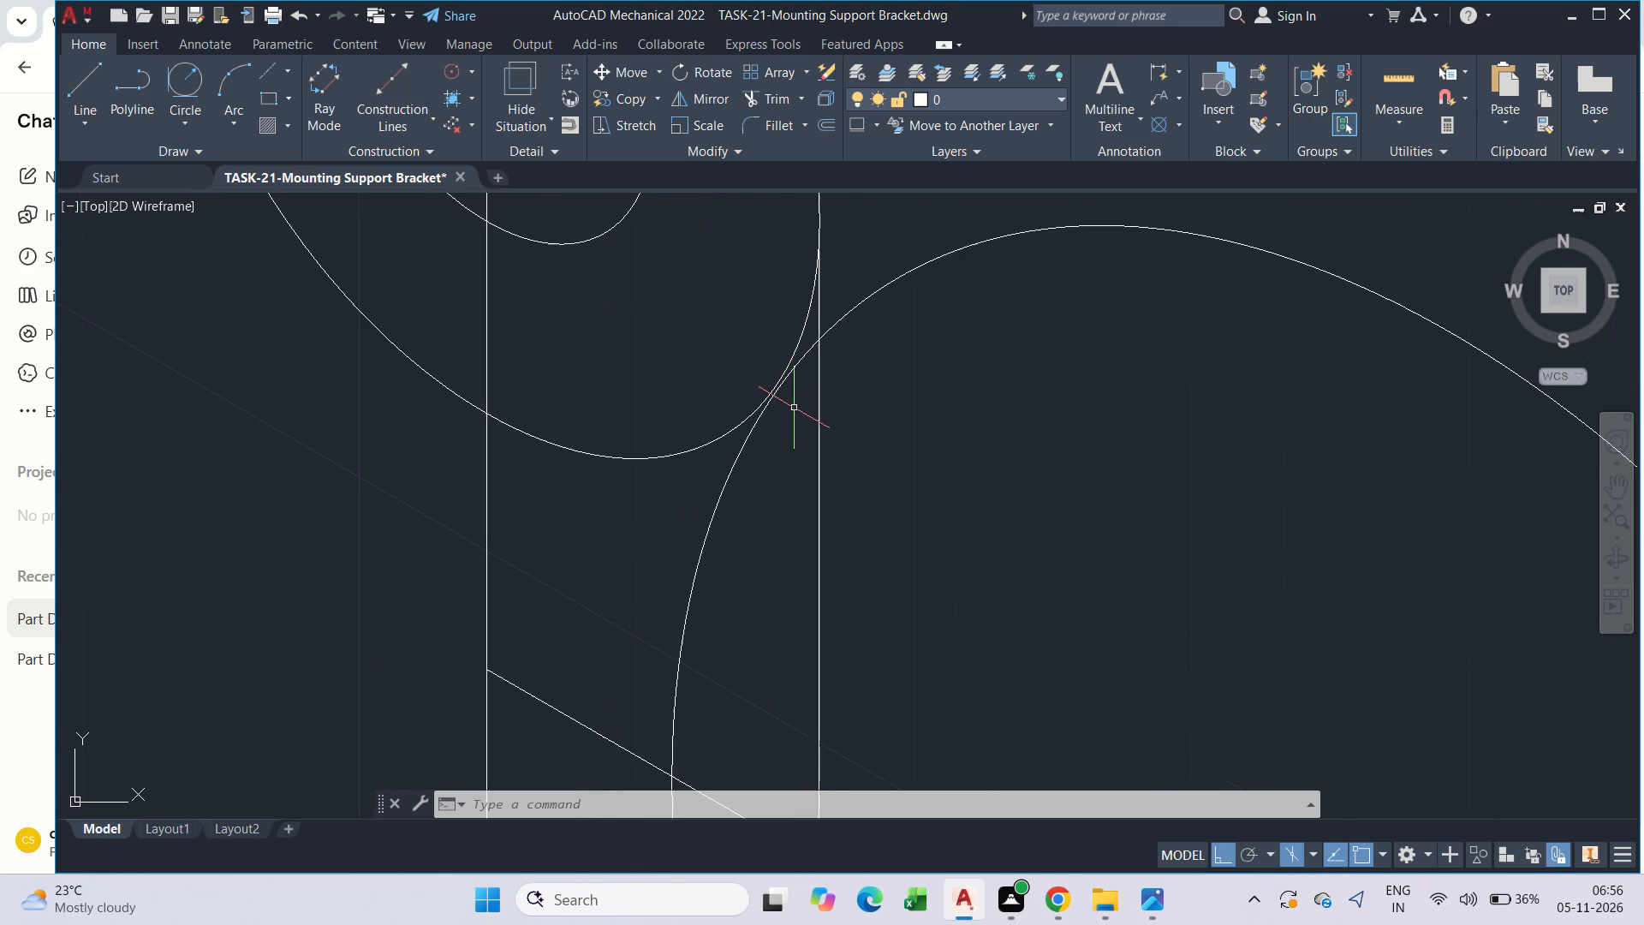
scroll(794, 408, "down", 2)
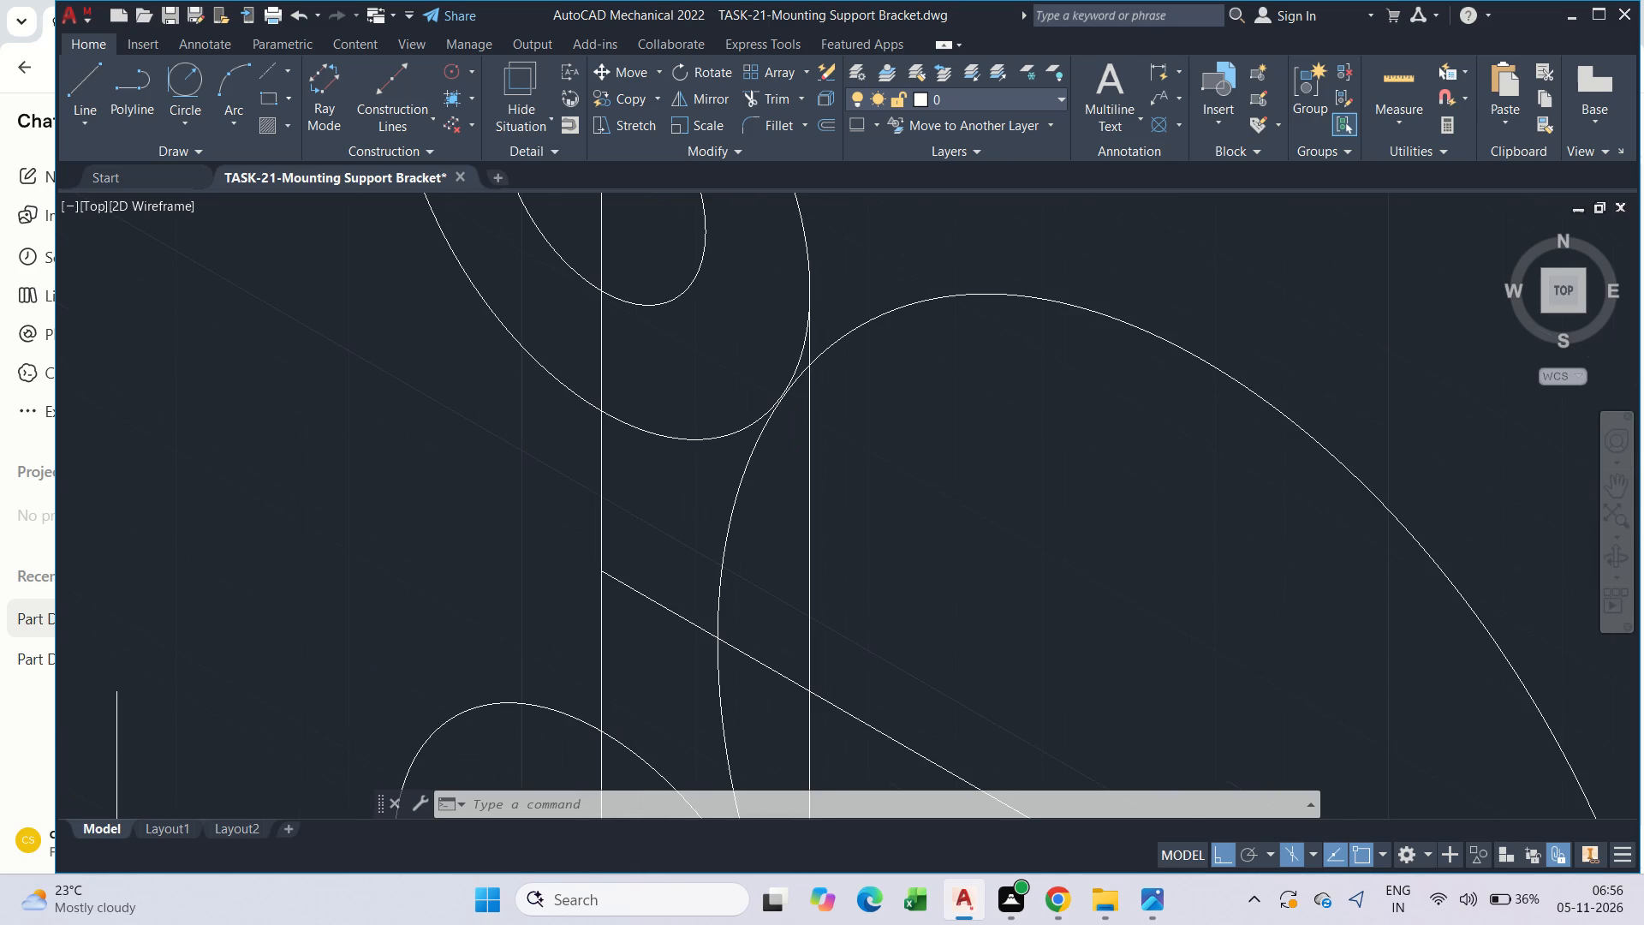
Draw a slanted line joining the outer edge of the lowest isocircle pair to the middle diameter-24 isocircle.
scroll(794, 408, "down", 2)
middle_click_drag(795, 636, 781, 624)
type("l")
key("space")
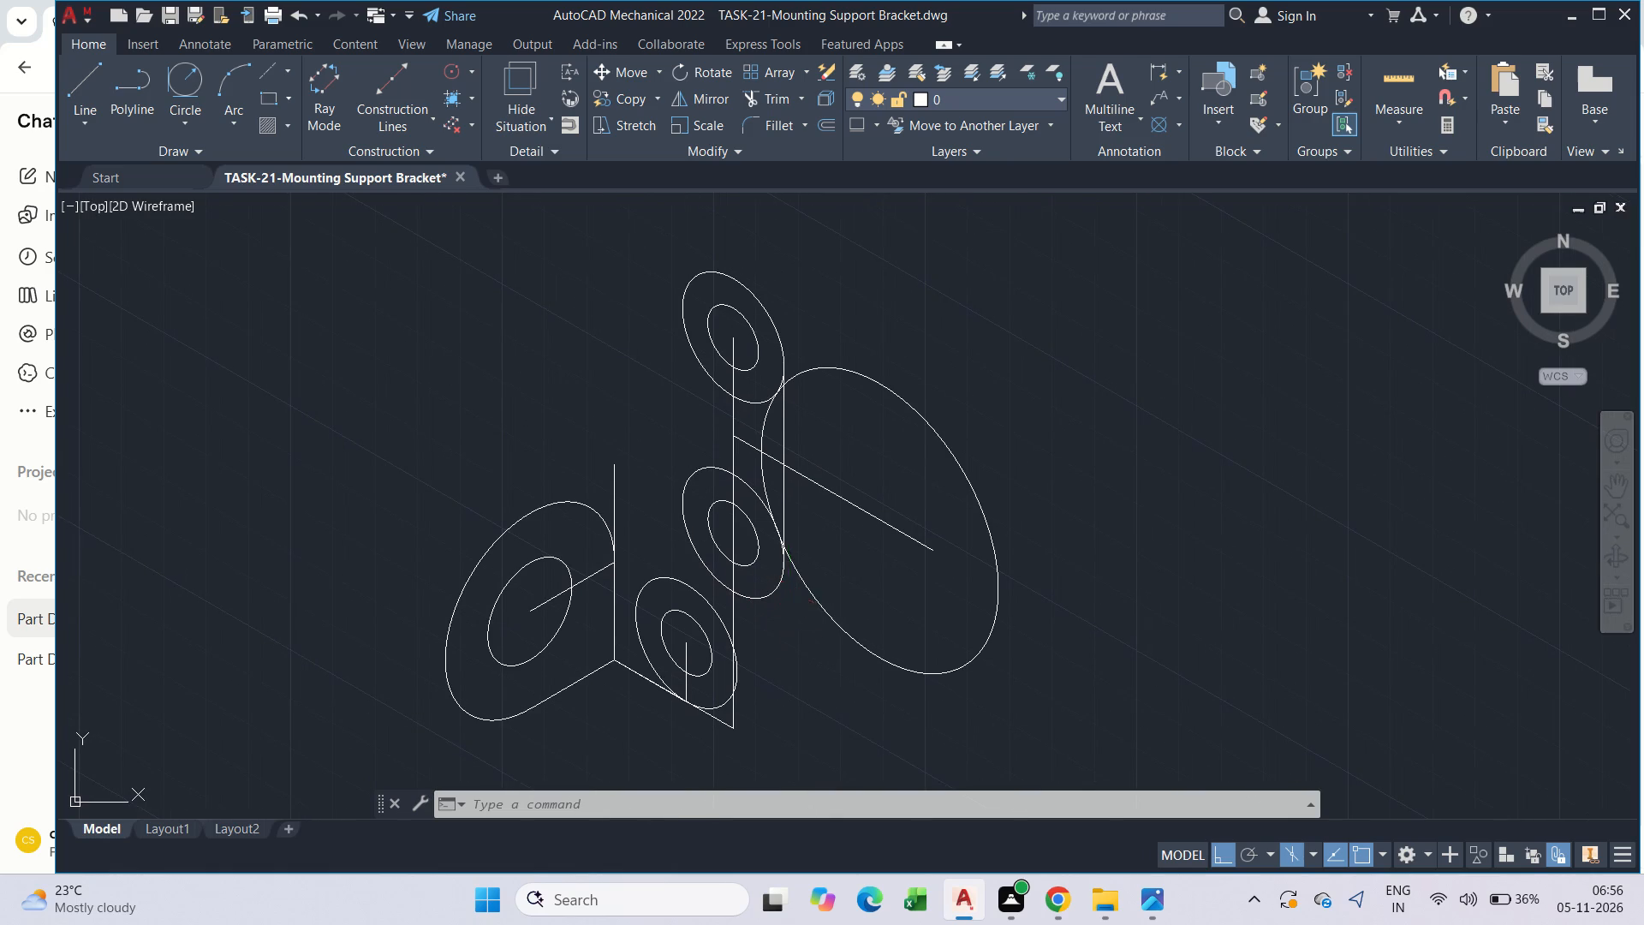
scroll(748, 717, "up", 2)
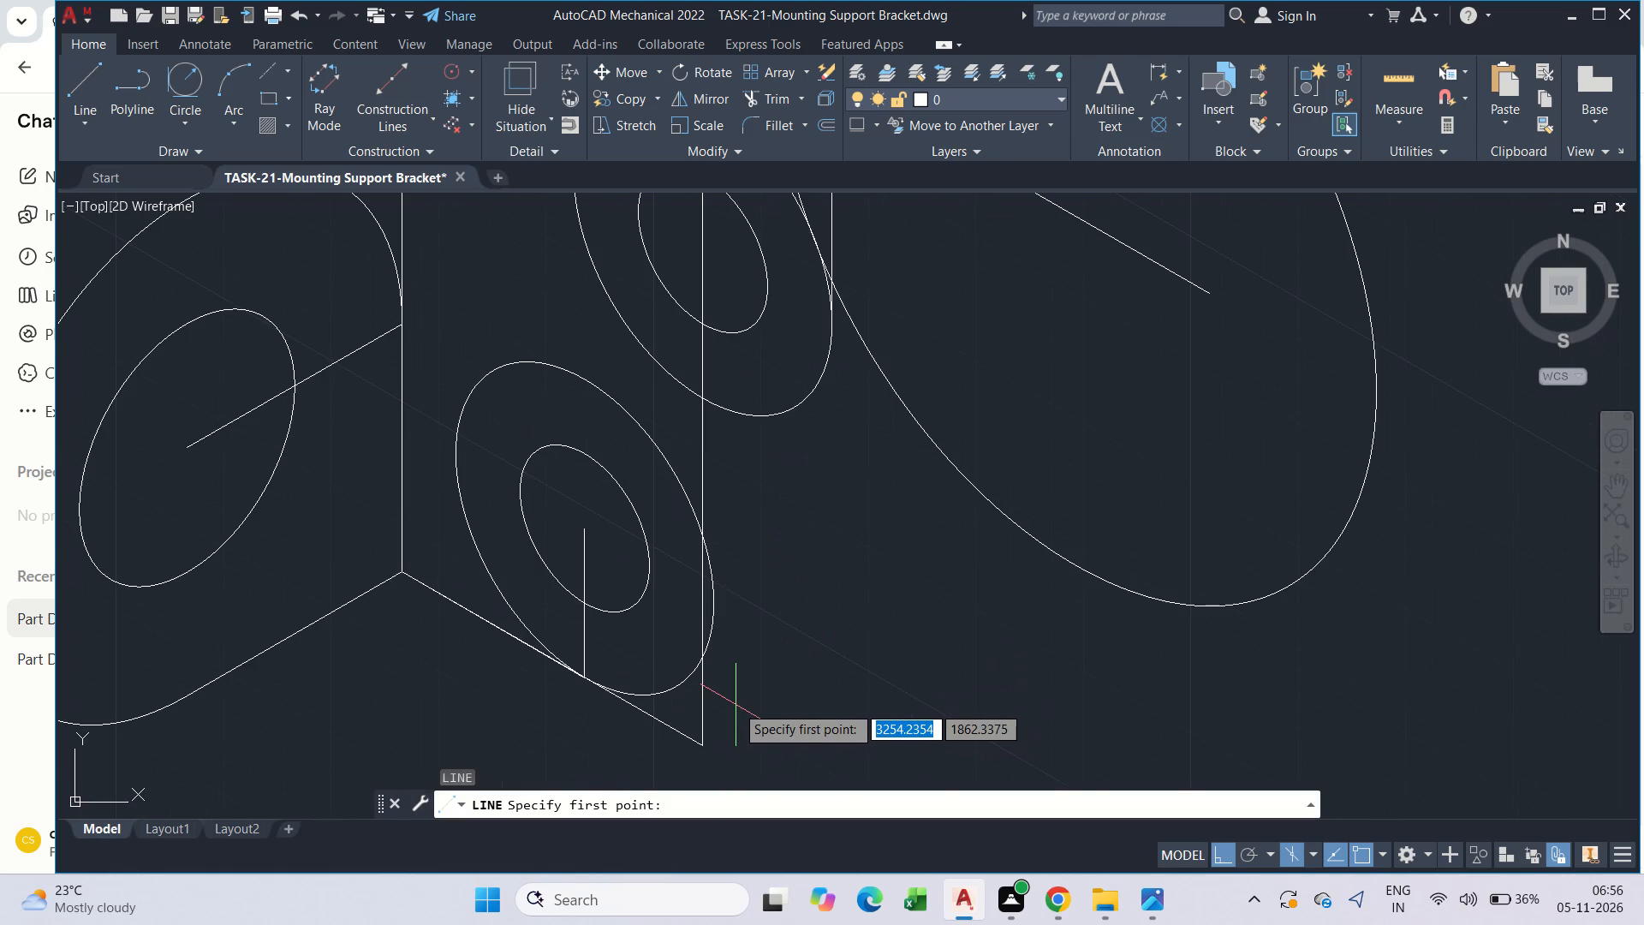
left_click(713, 642)
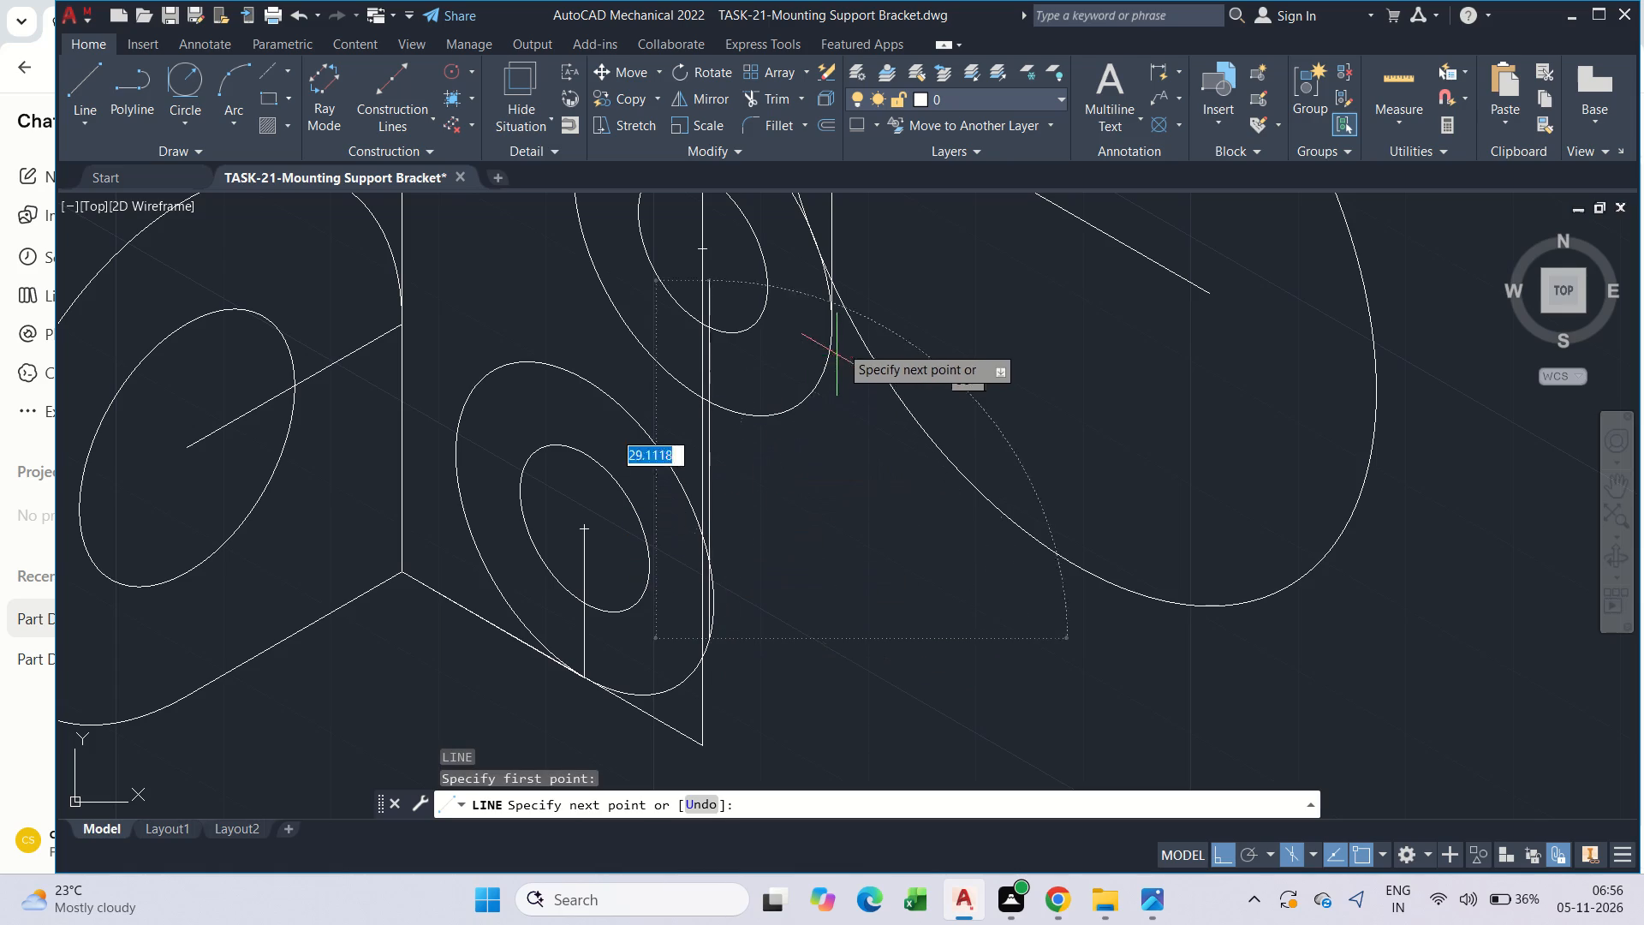
left_click(828, 366)
key("Escape")
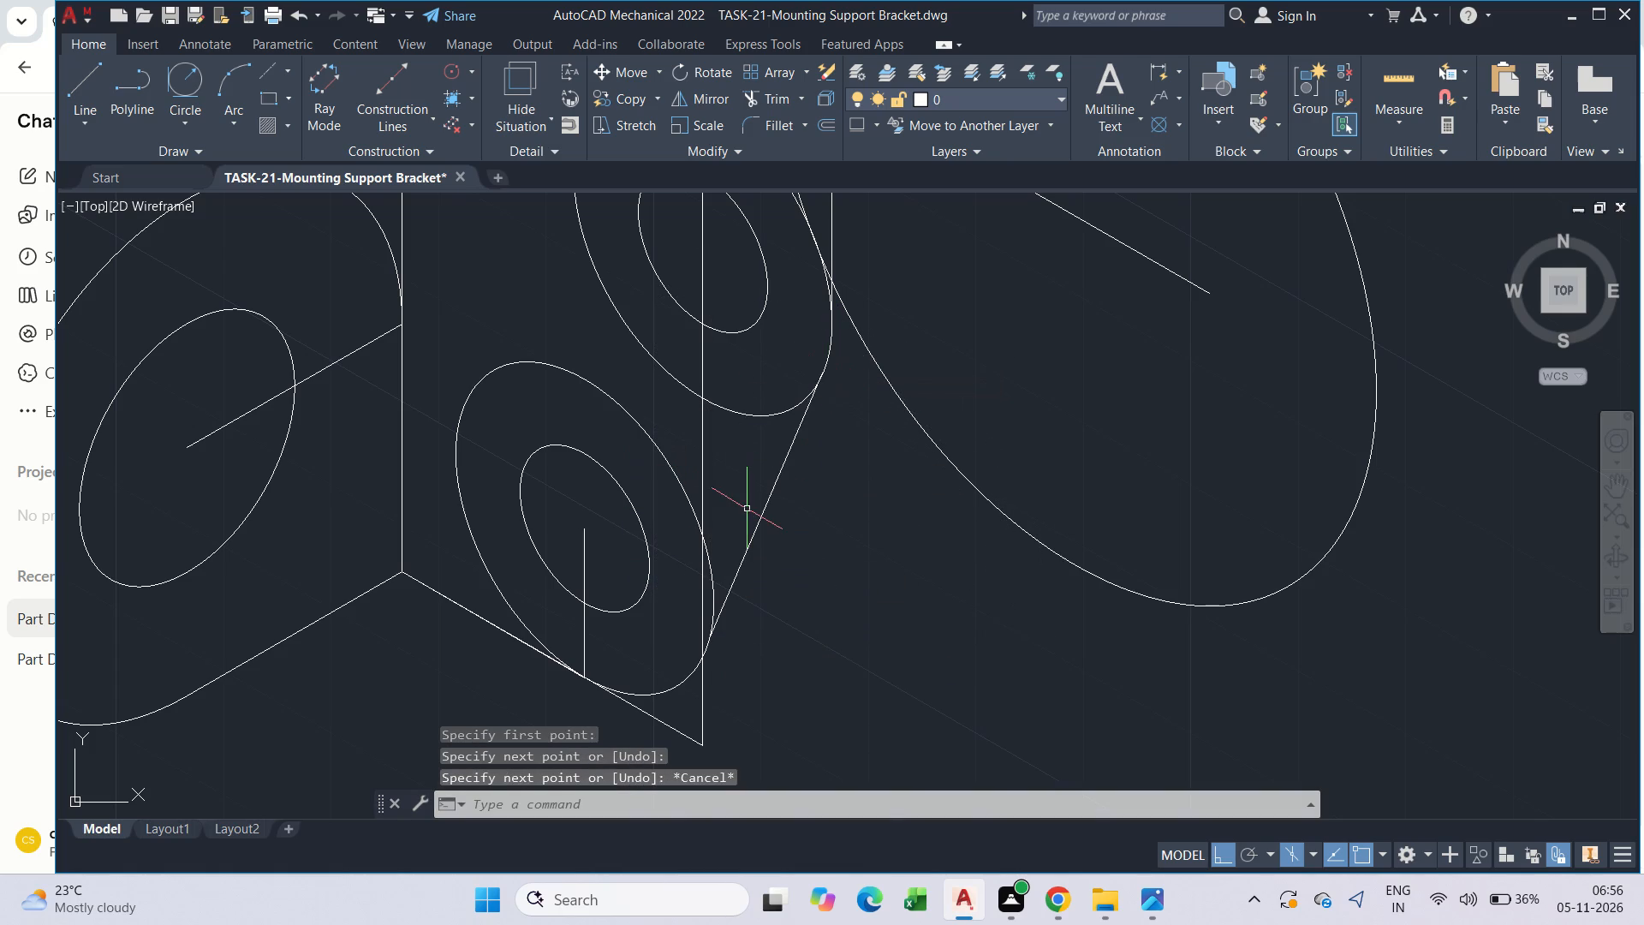
Trim the upper part of the lowest outer isocircle and the vertical line between the lowest and middle isocircle pairs.
scroll(746, 513, "down", 3)
scroll(746, 513, "up", 3)
middle_click_drag(863, 416, 892, 580)
scroll(892, 580, "down", 1)
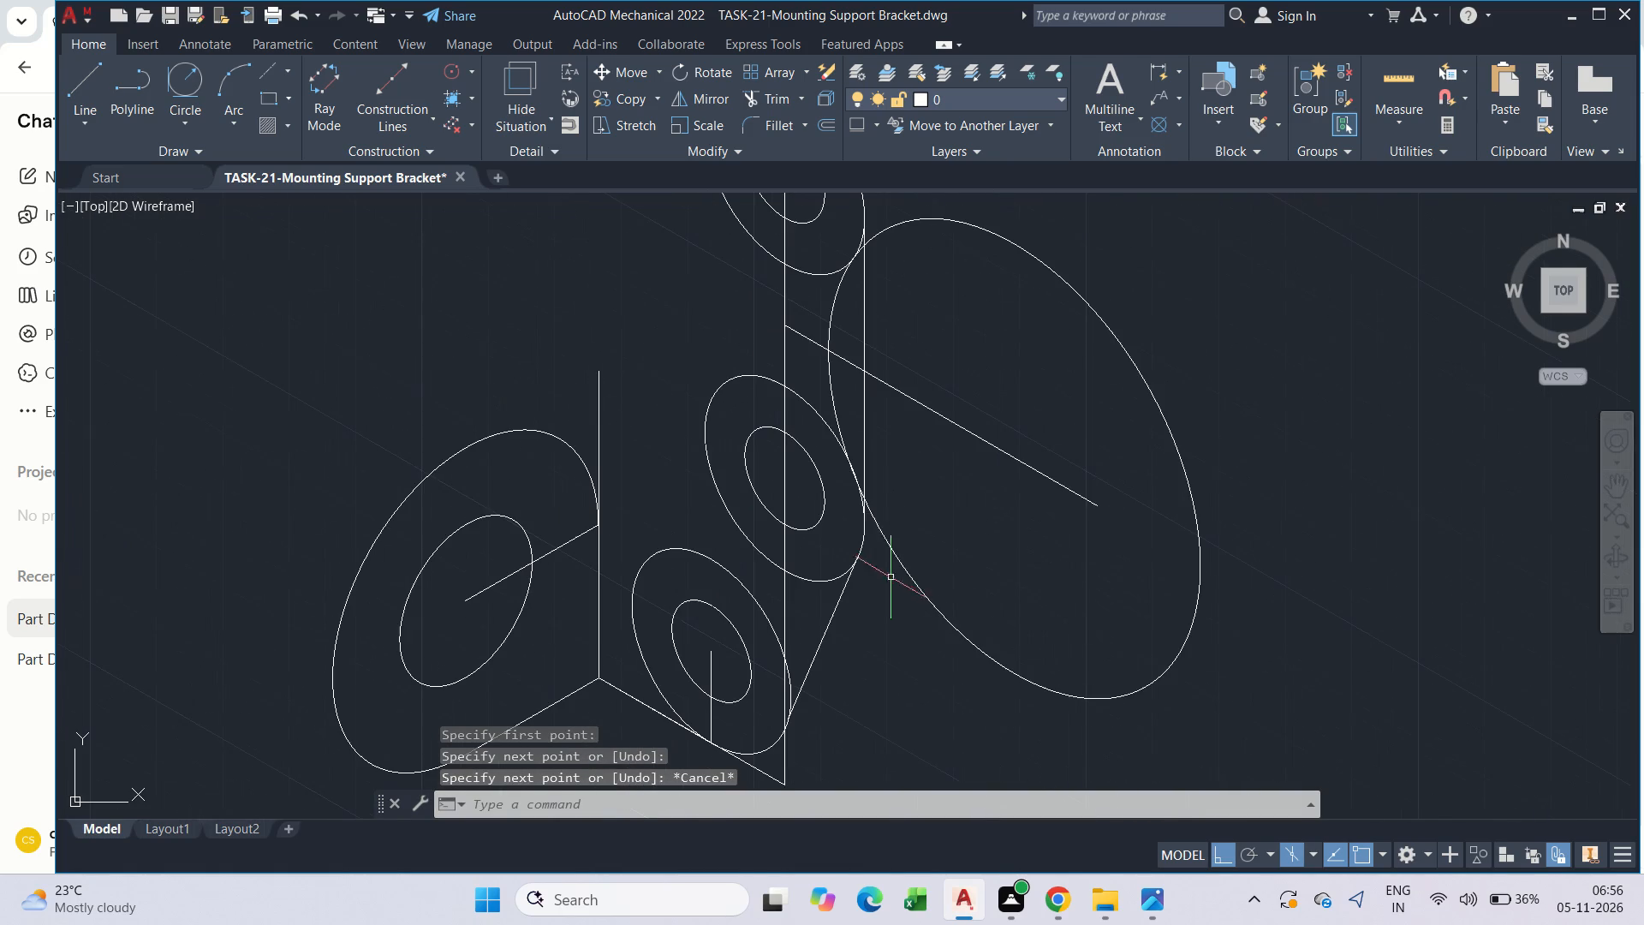
type("tr")
key("space")
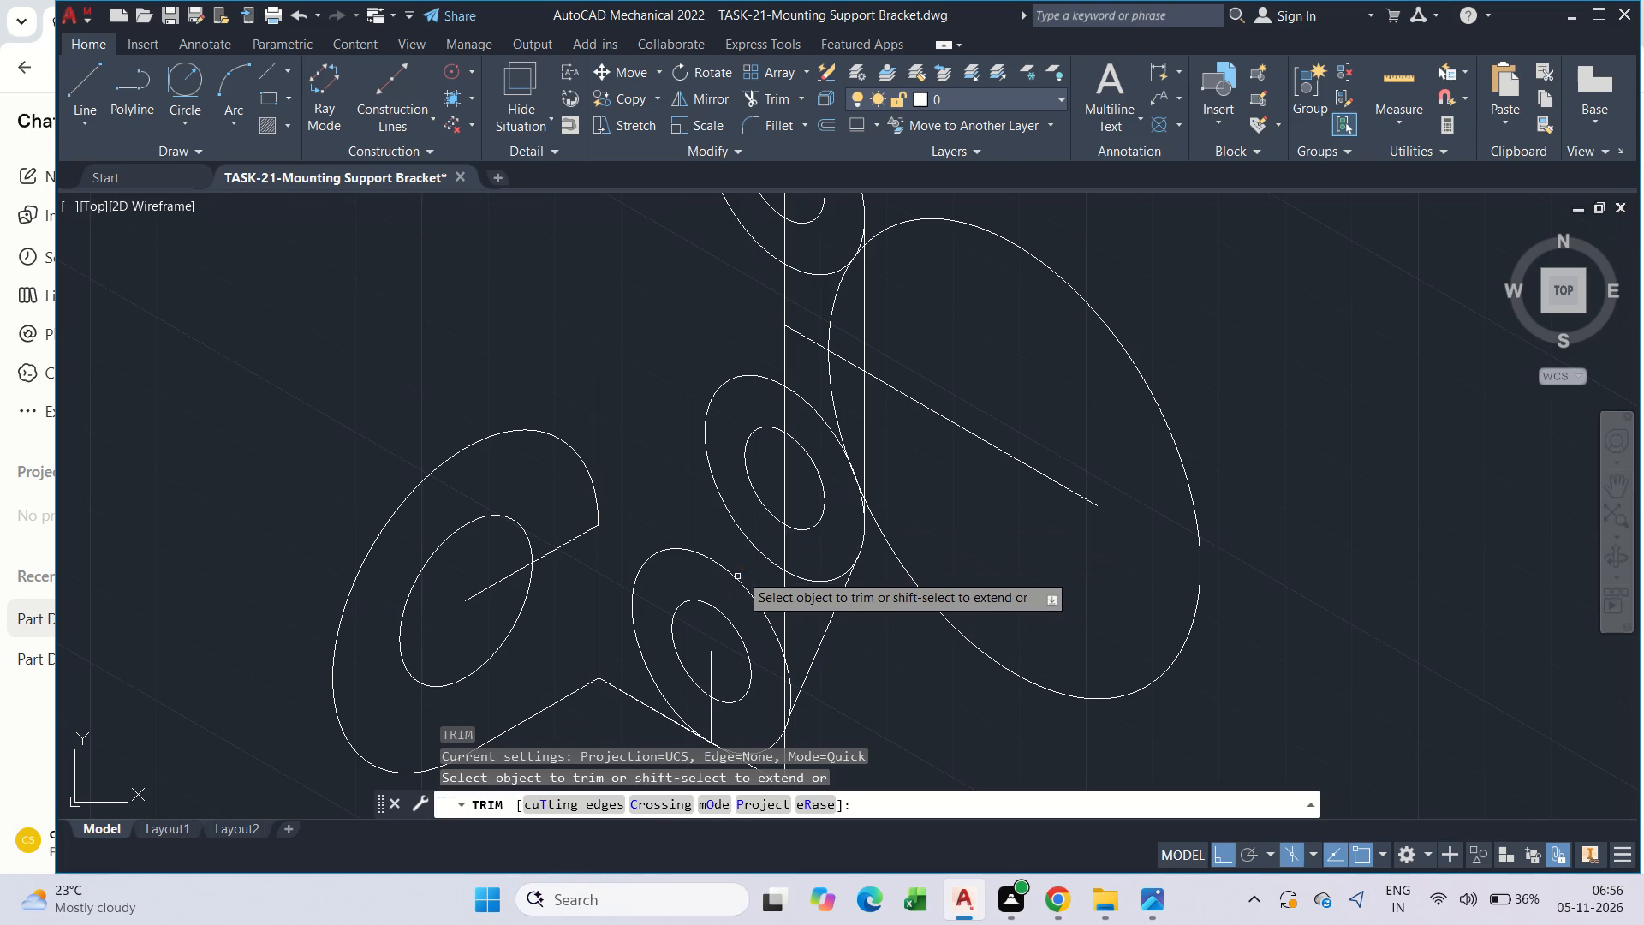
left_click(740, 573)
left_click(756, 621)
scroll(797, 695, "up", 1)
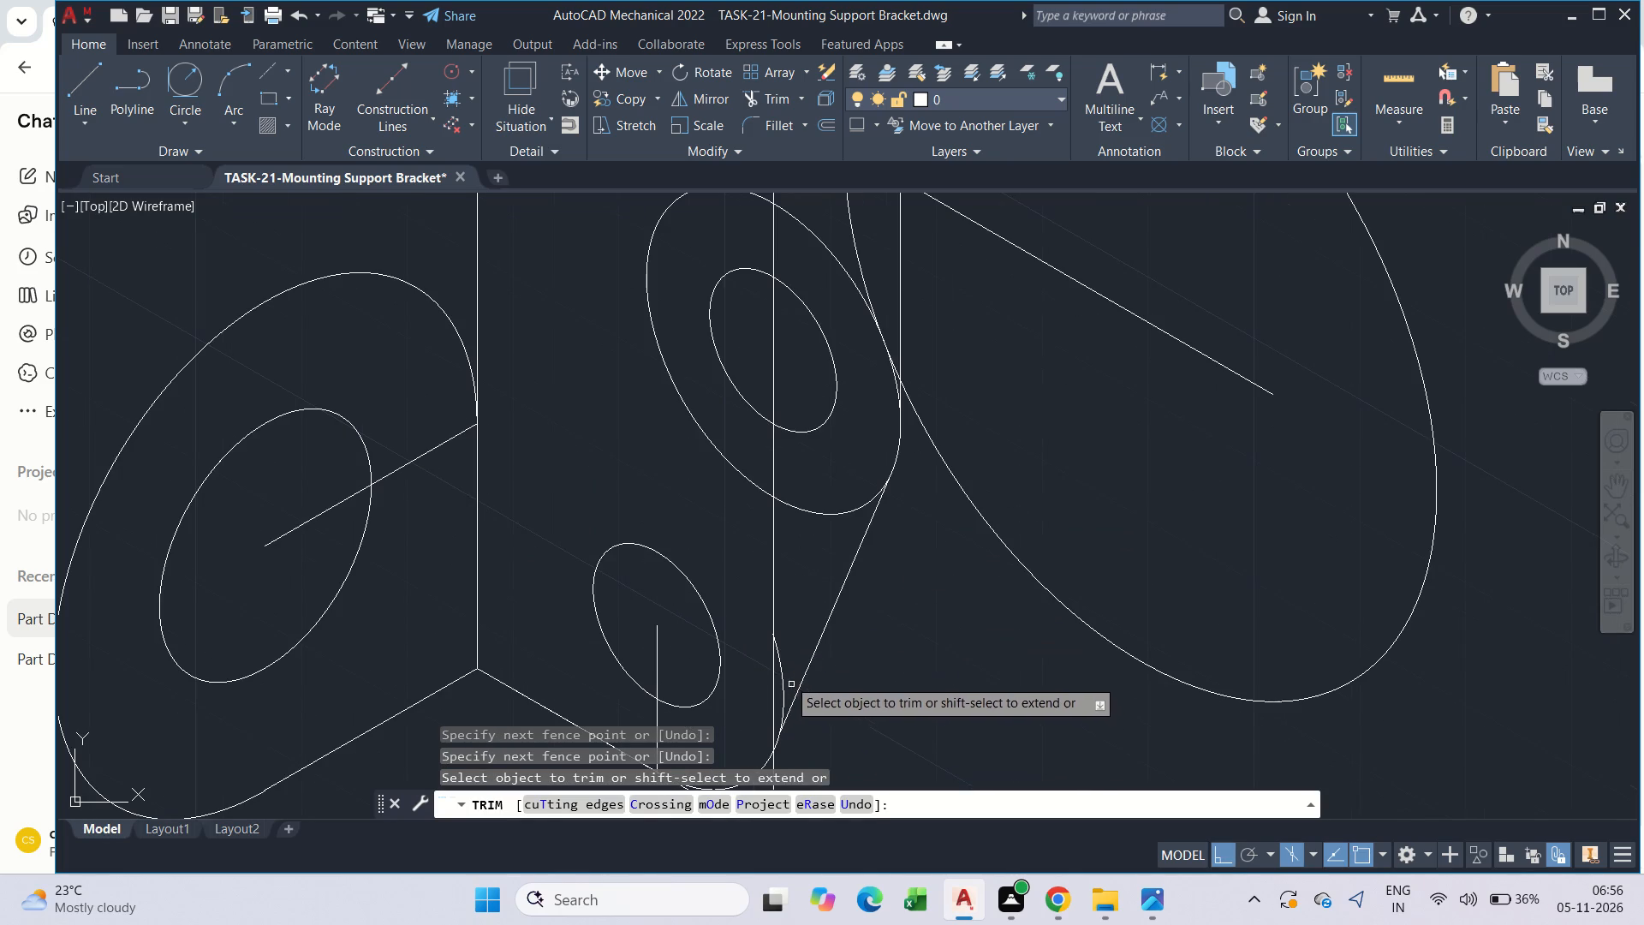
left_click_drag(788, 650, 761, 699)
scroll(771, 657, "down", 2)
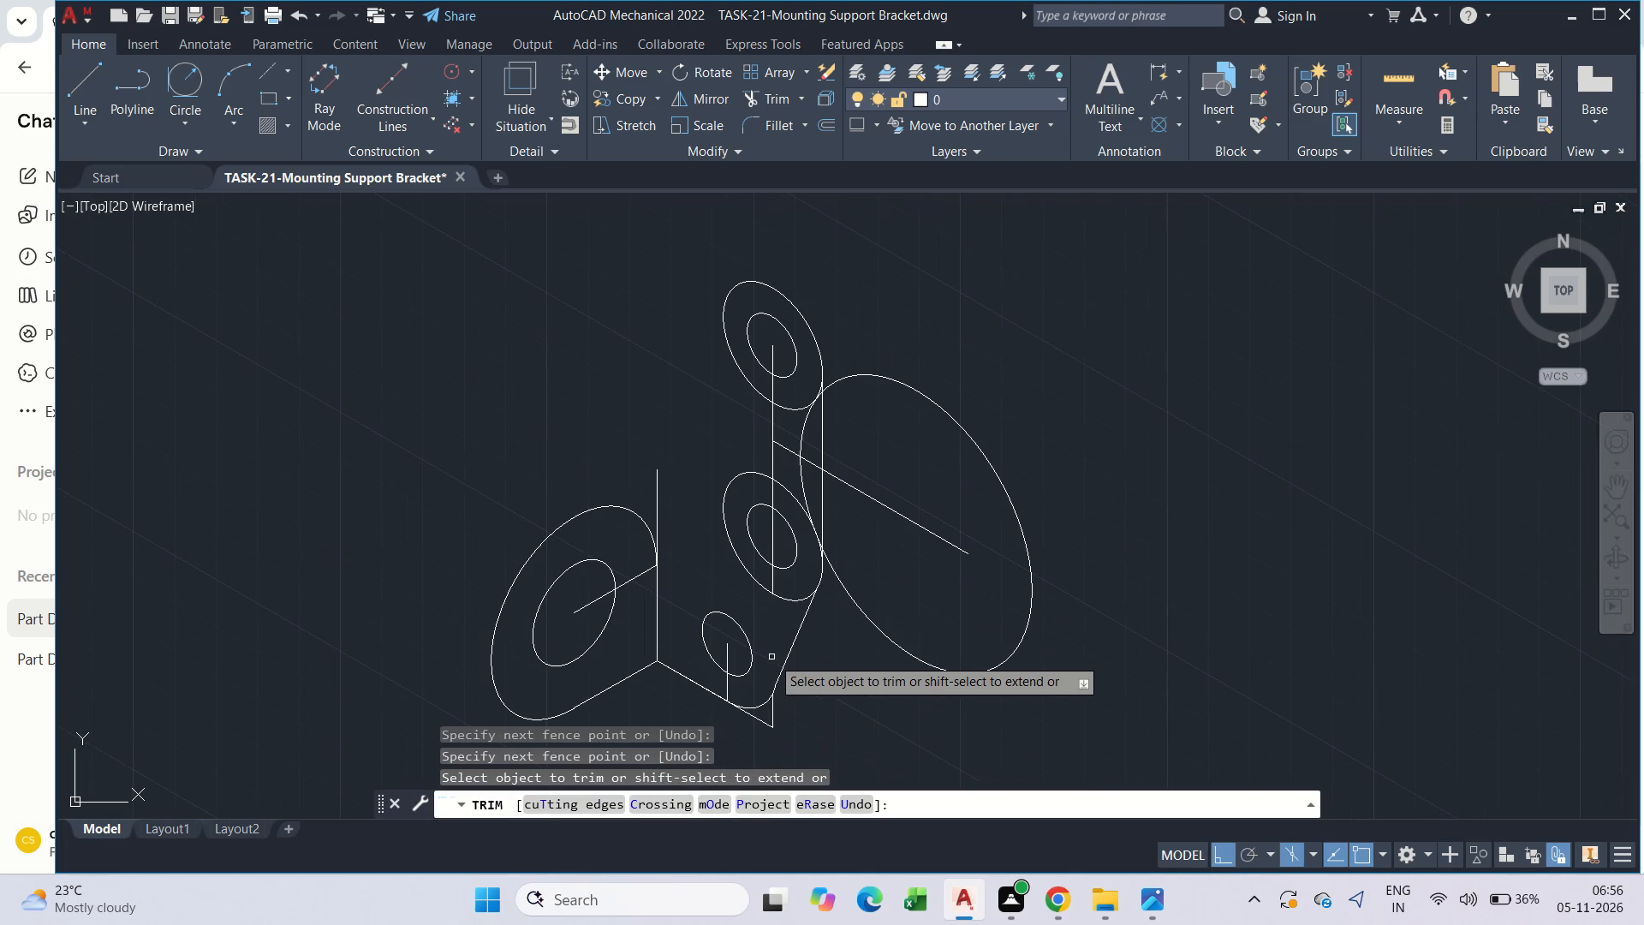
Trim the middle diameter-24 isocircle's outer curve, keeping its edge between the diameter-56 isocircle and the slanted line.
left_click_drag(807, 590, 807, 618)
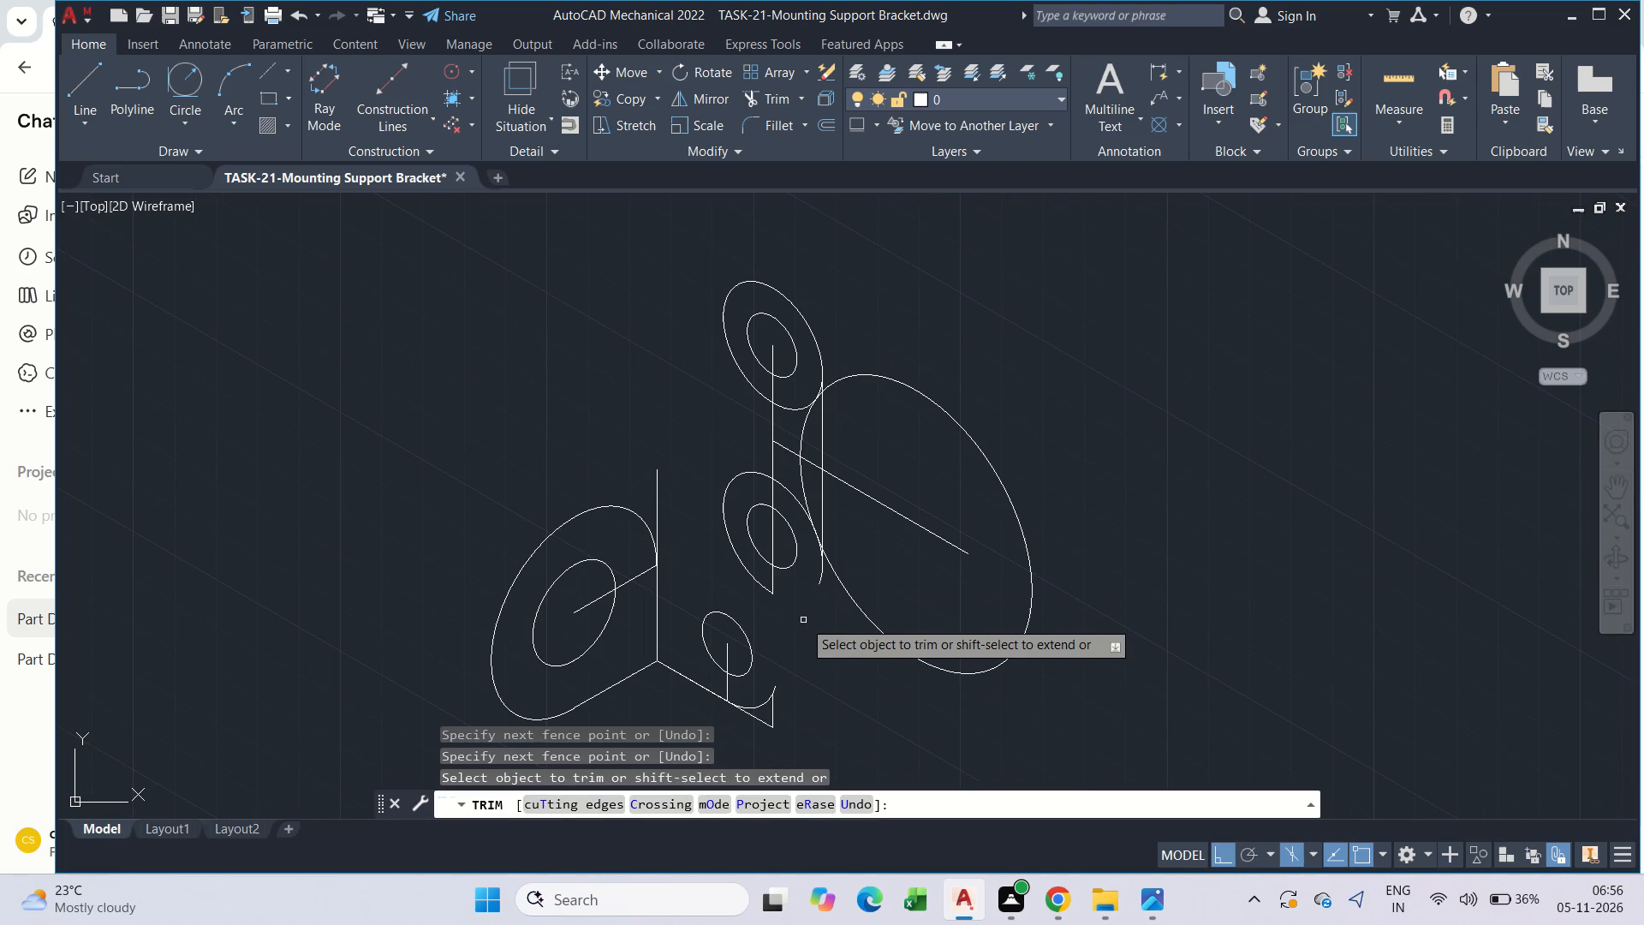
key("ctrl+z")
left_click_drag(821, 481, 795, 559)
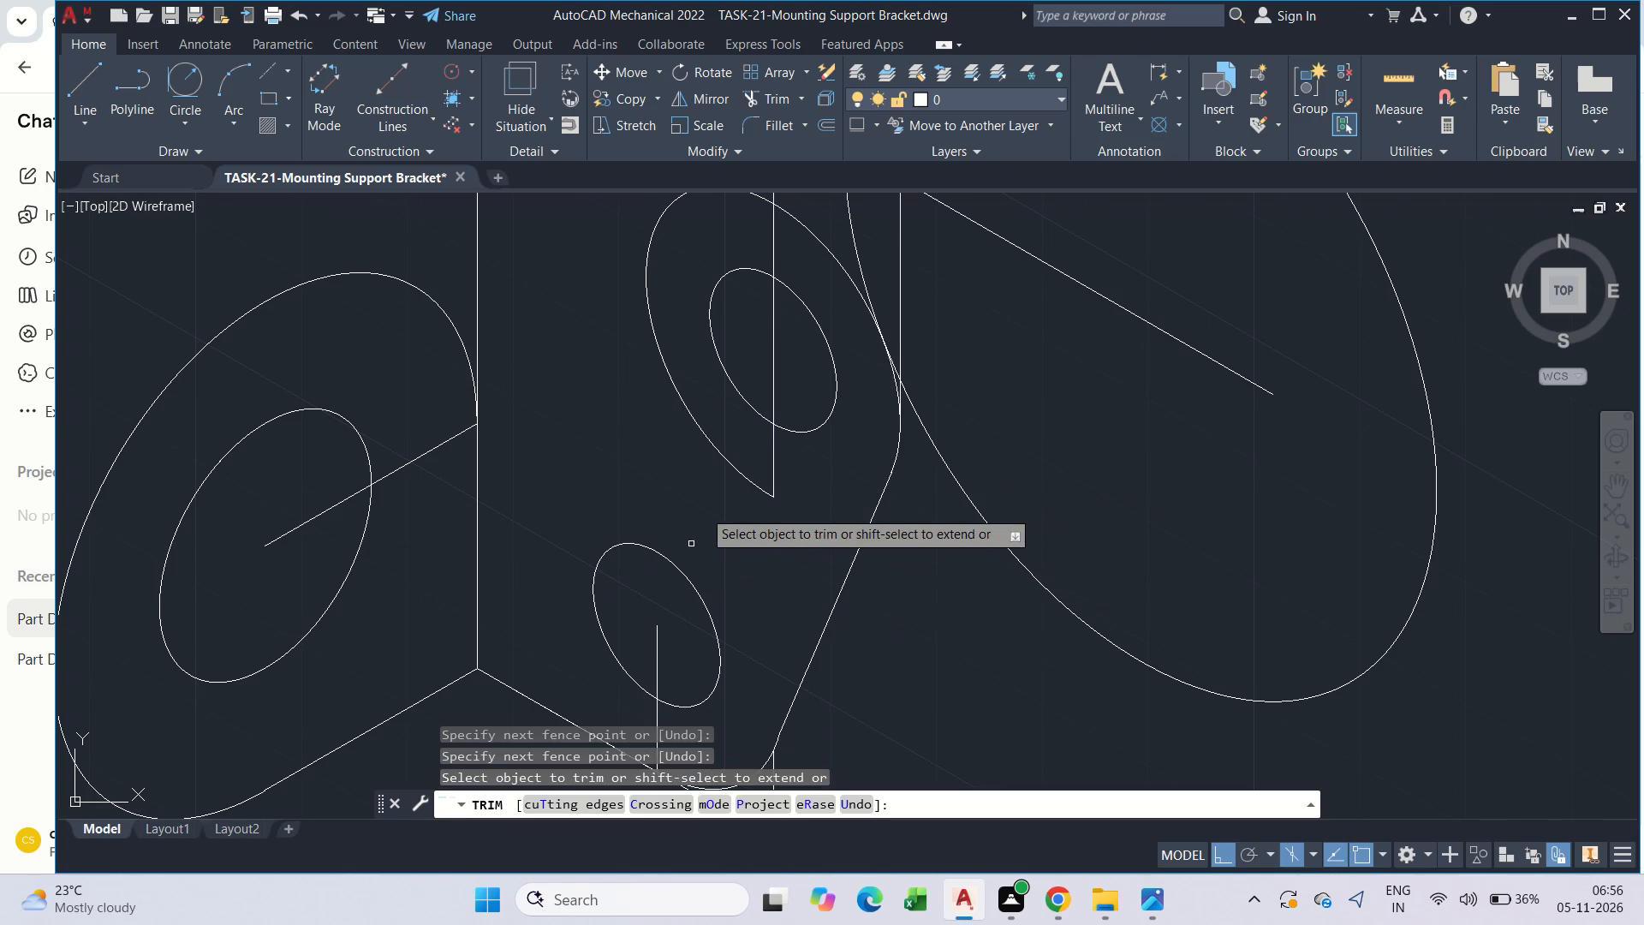
scroll(693, 474, "down", 1)
left_click_drag(724, 248, 713, 379)
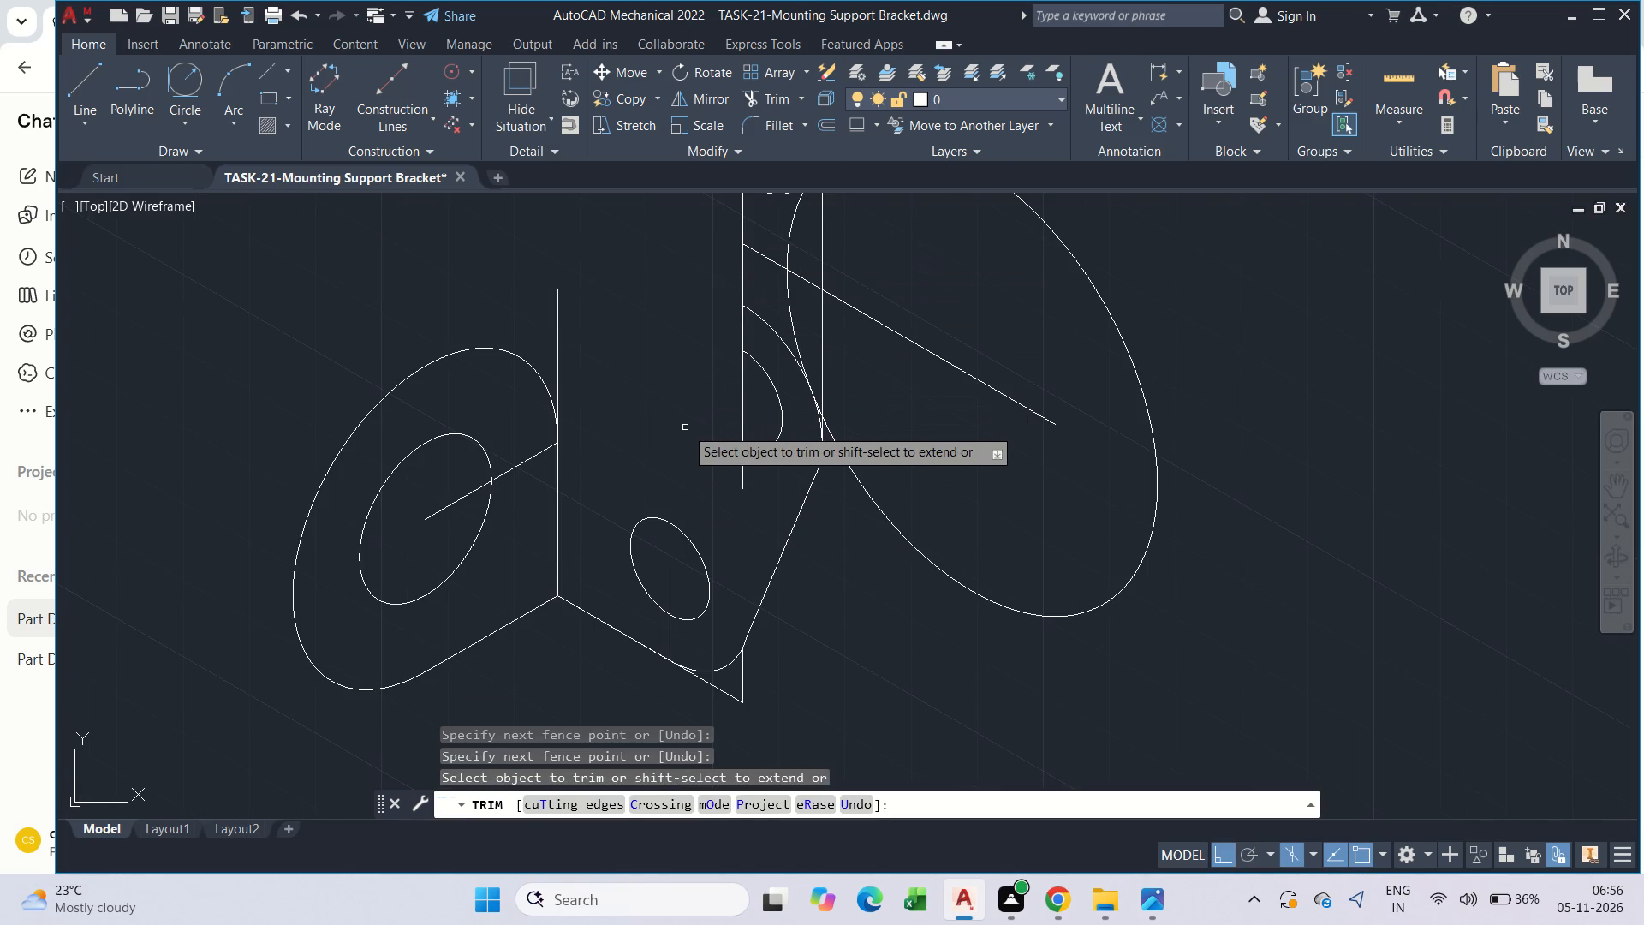
key("ctrl+z")
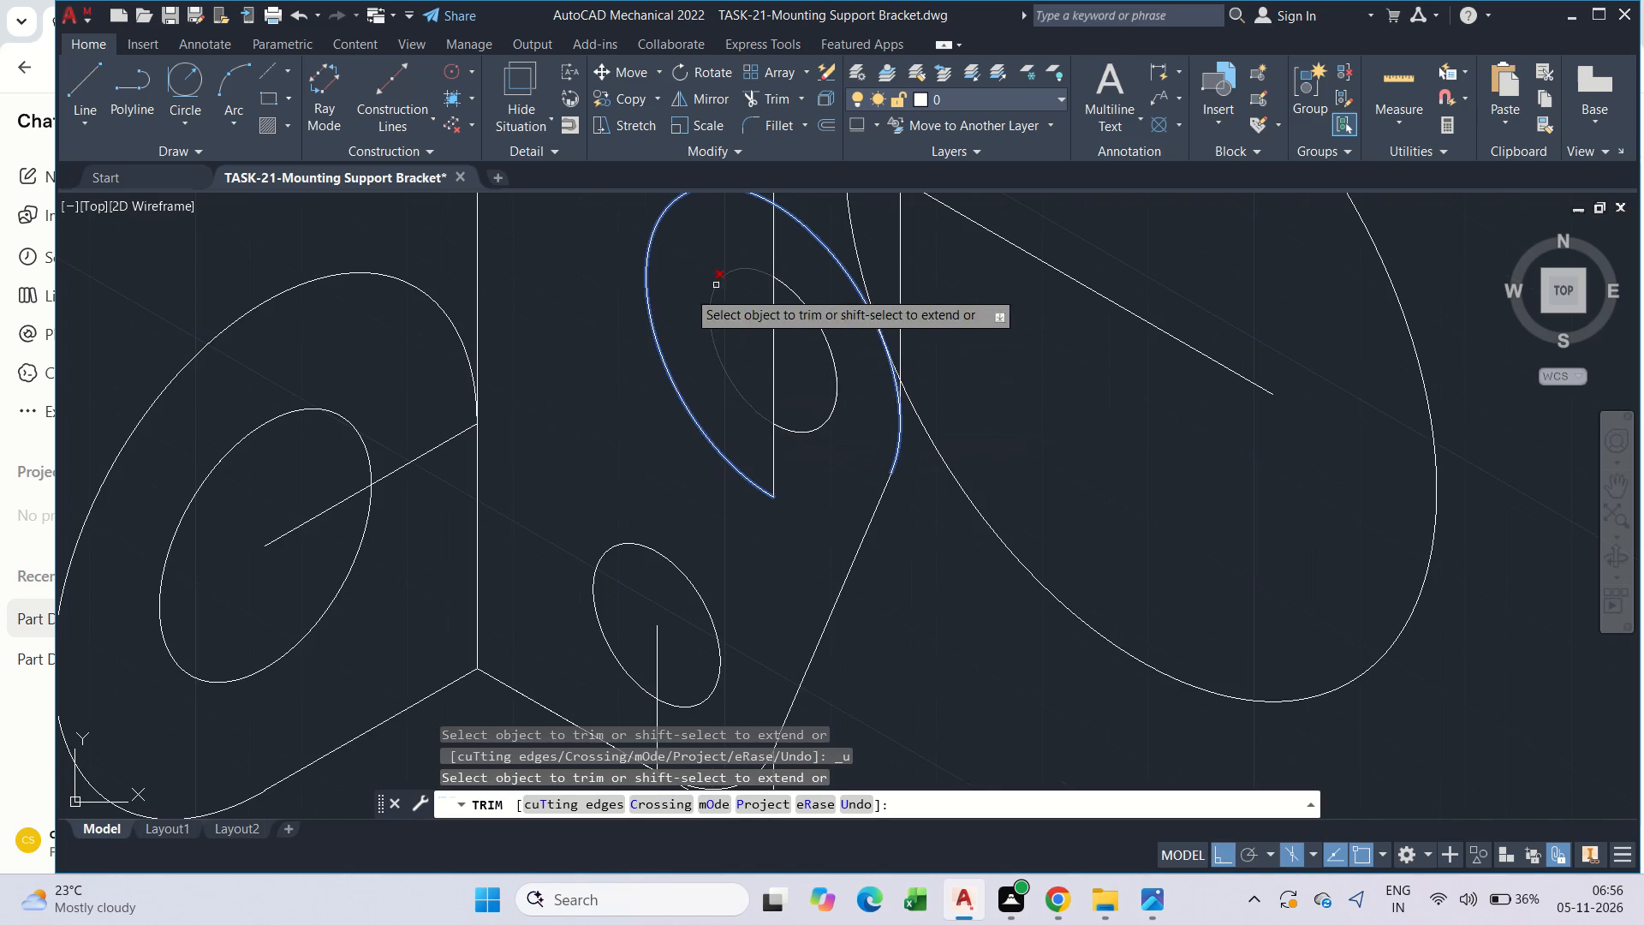
left_click_drag(671, 301, 657, 319)
left_click_drag(647, 339, 673, 331)
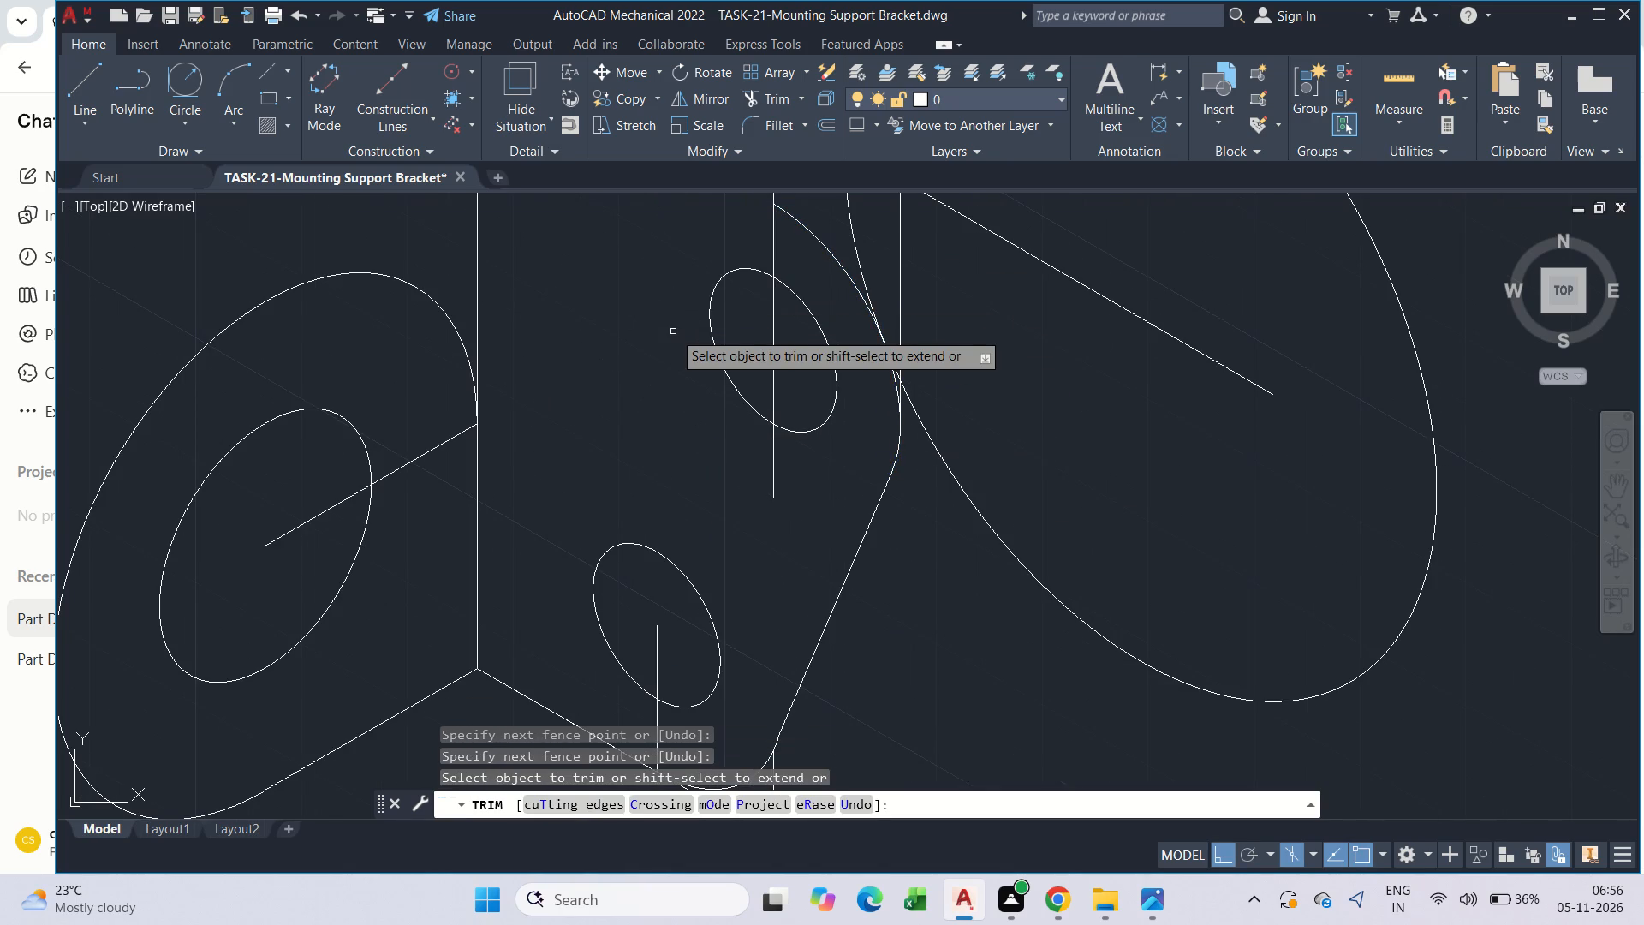
scroll(673, 331, "down", 1)
middle_click_drag(683, 361, 708, 447)
scroll(766, 395, "up", 1)
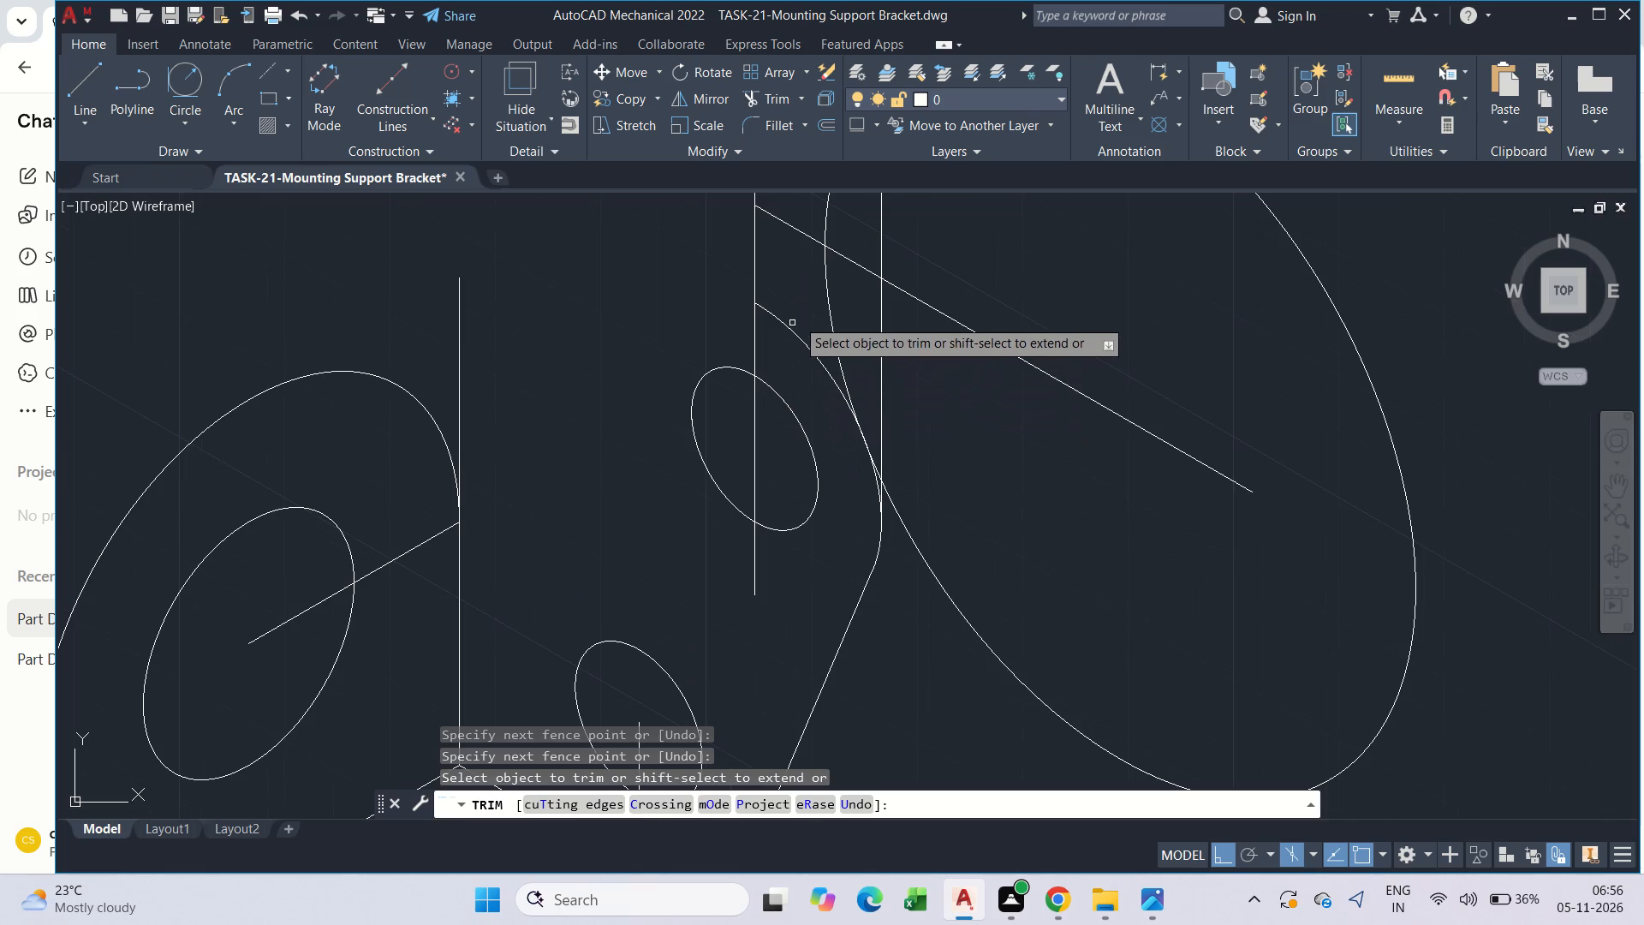
left_click_drag(798, 319, 792, 363)
key("Escape")
Examine where the diameter-56 isocircle meets the uppermost diameter-24 isocircle.
middle_click_drag(809, 373, 879, 596)
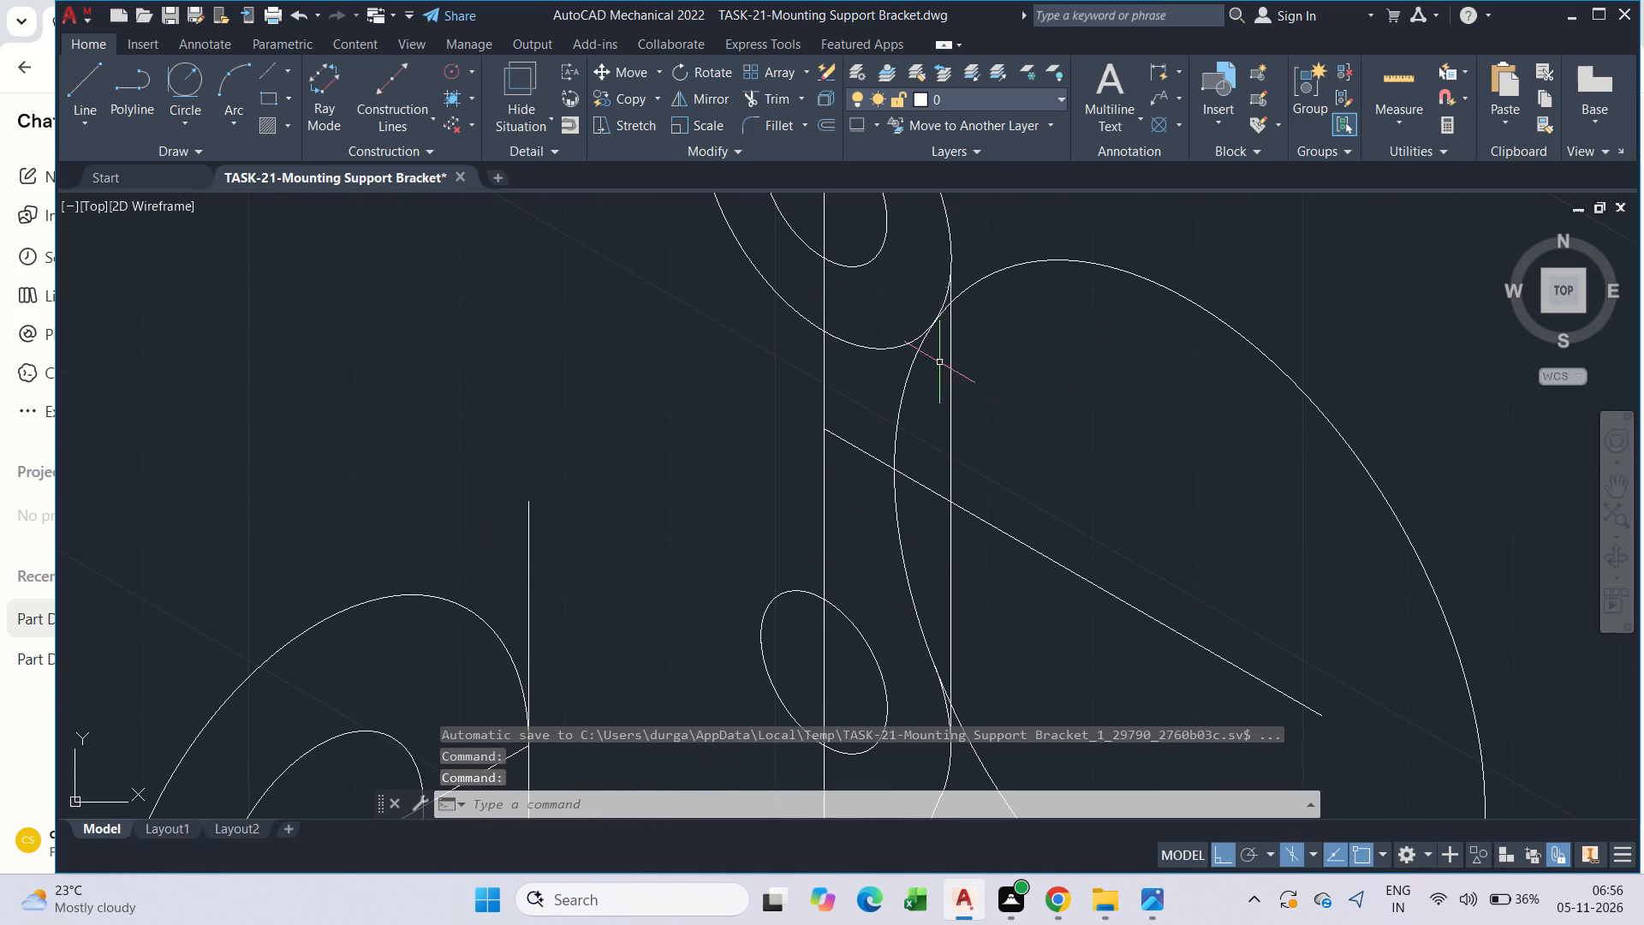
scroll(940, 299, "up", 5)
scroll(921, 325, "down", 5)
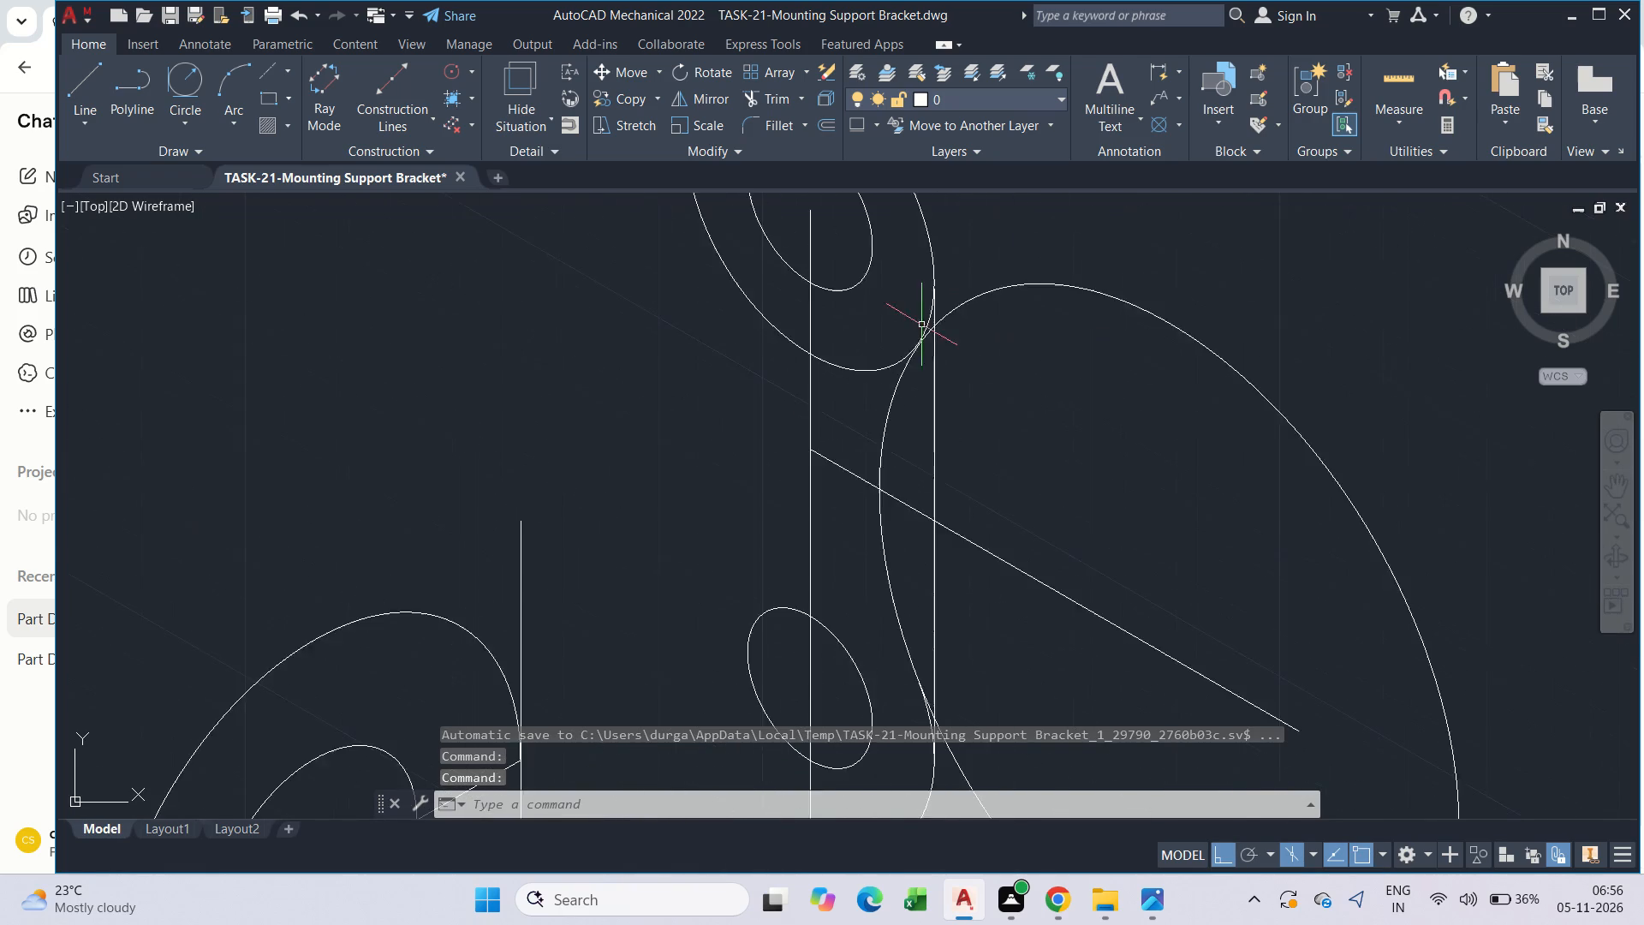
scroll(921, 325, "down", 2)
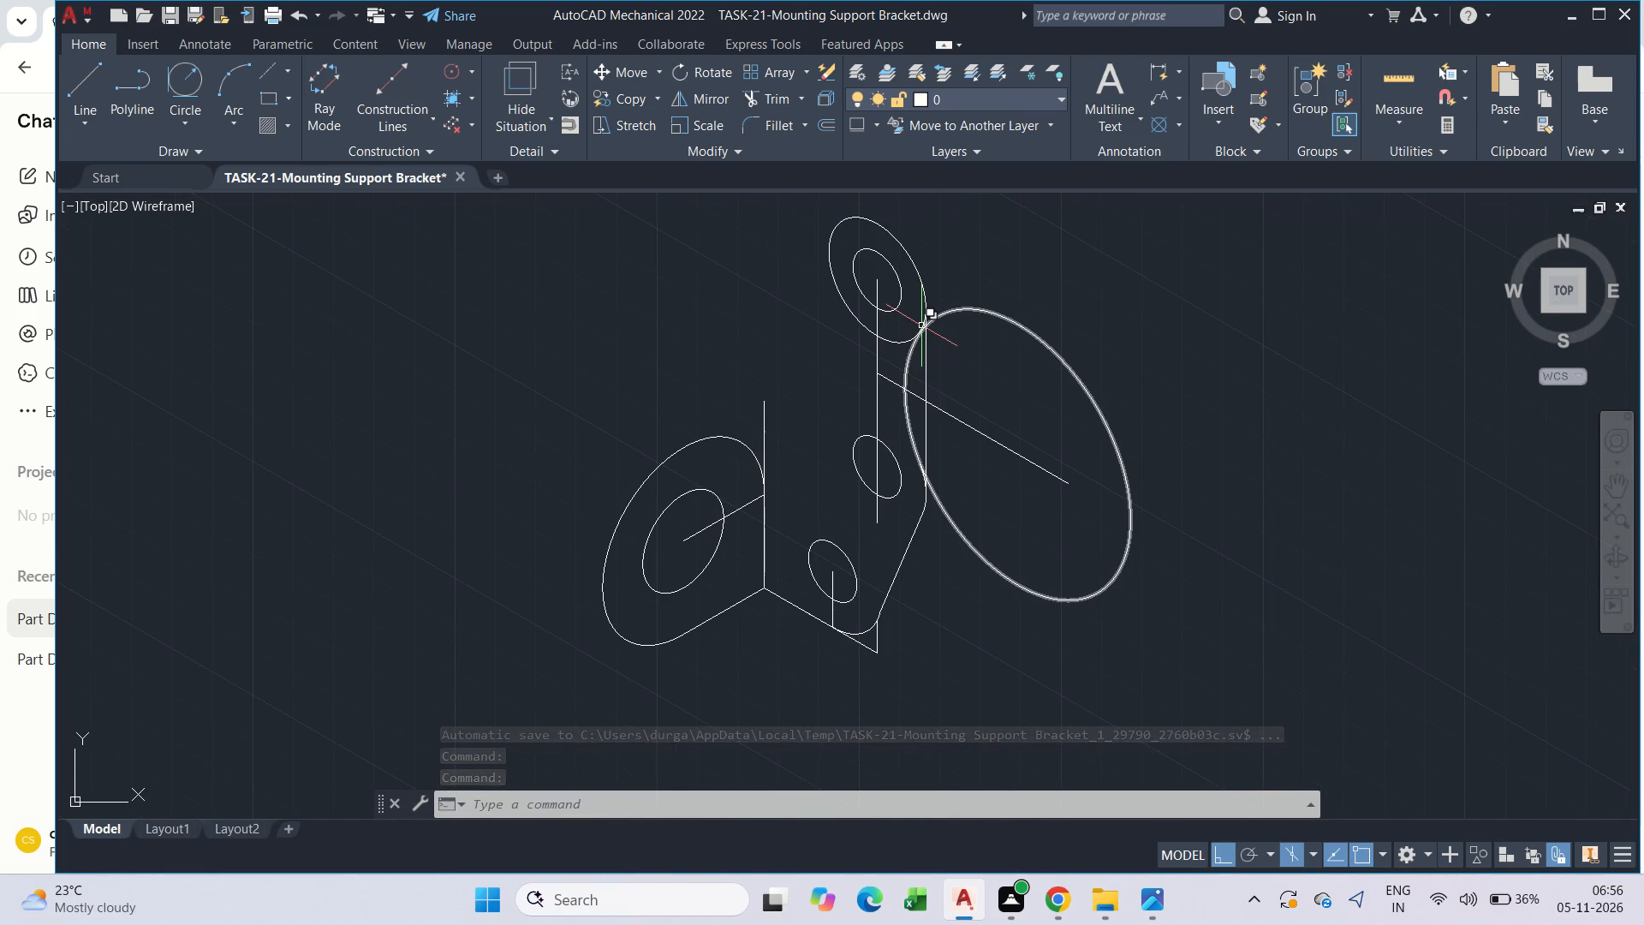
scroll(921, 325, "up", 1)
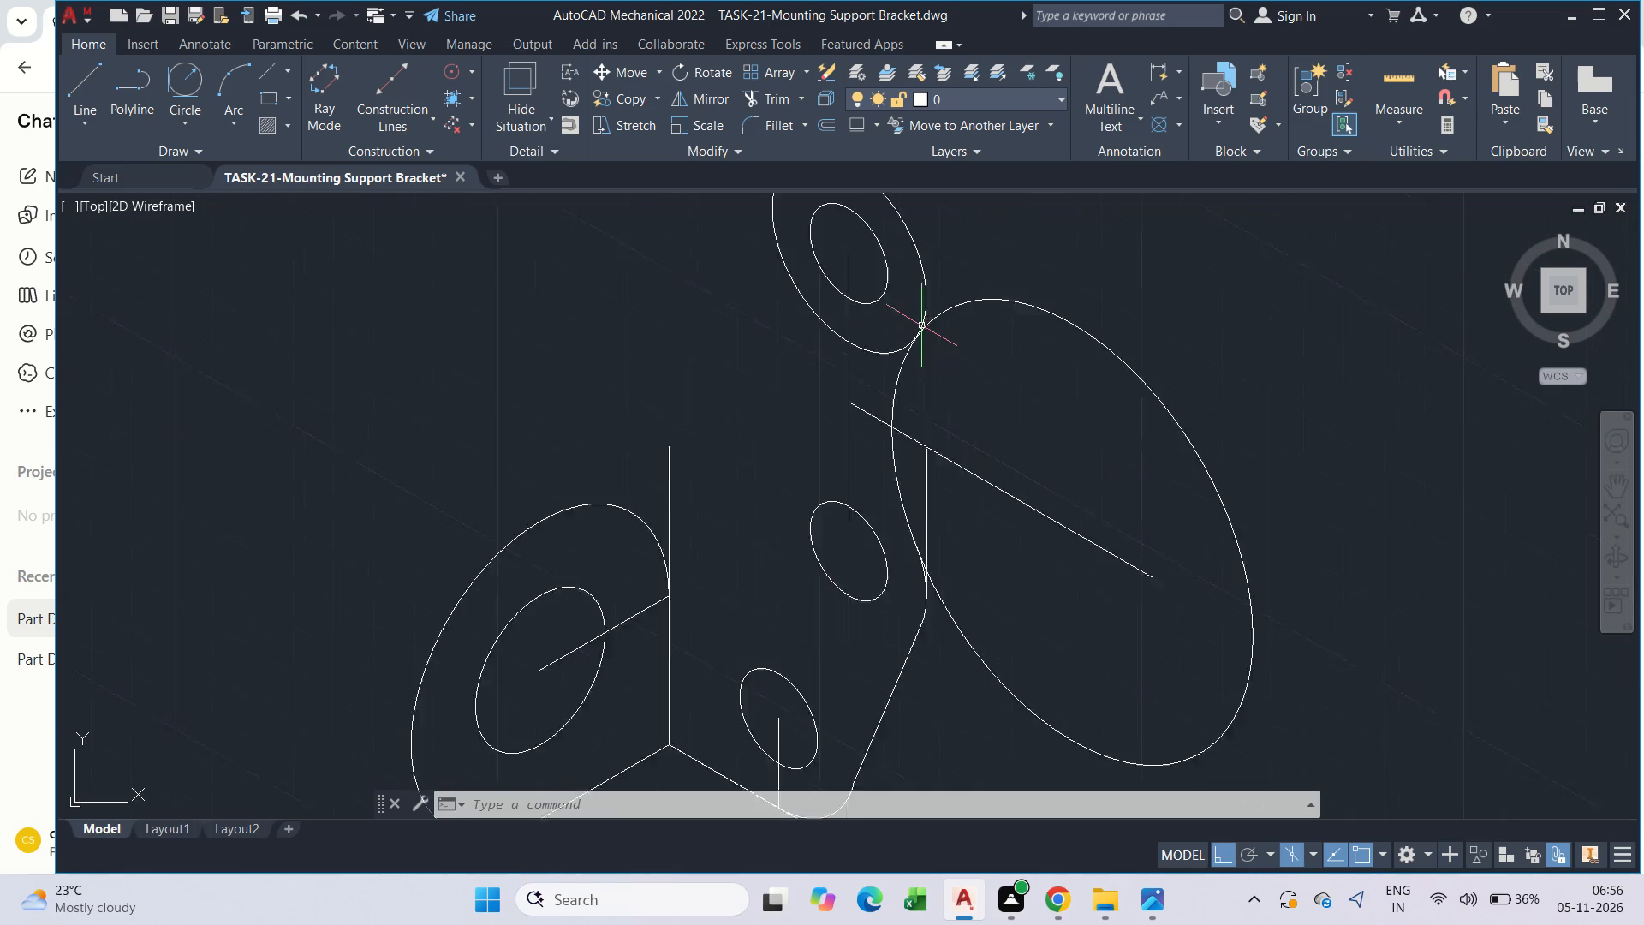
scroll(921, 325, "up", 6)
key("Escape")
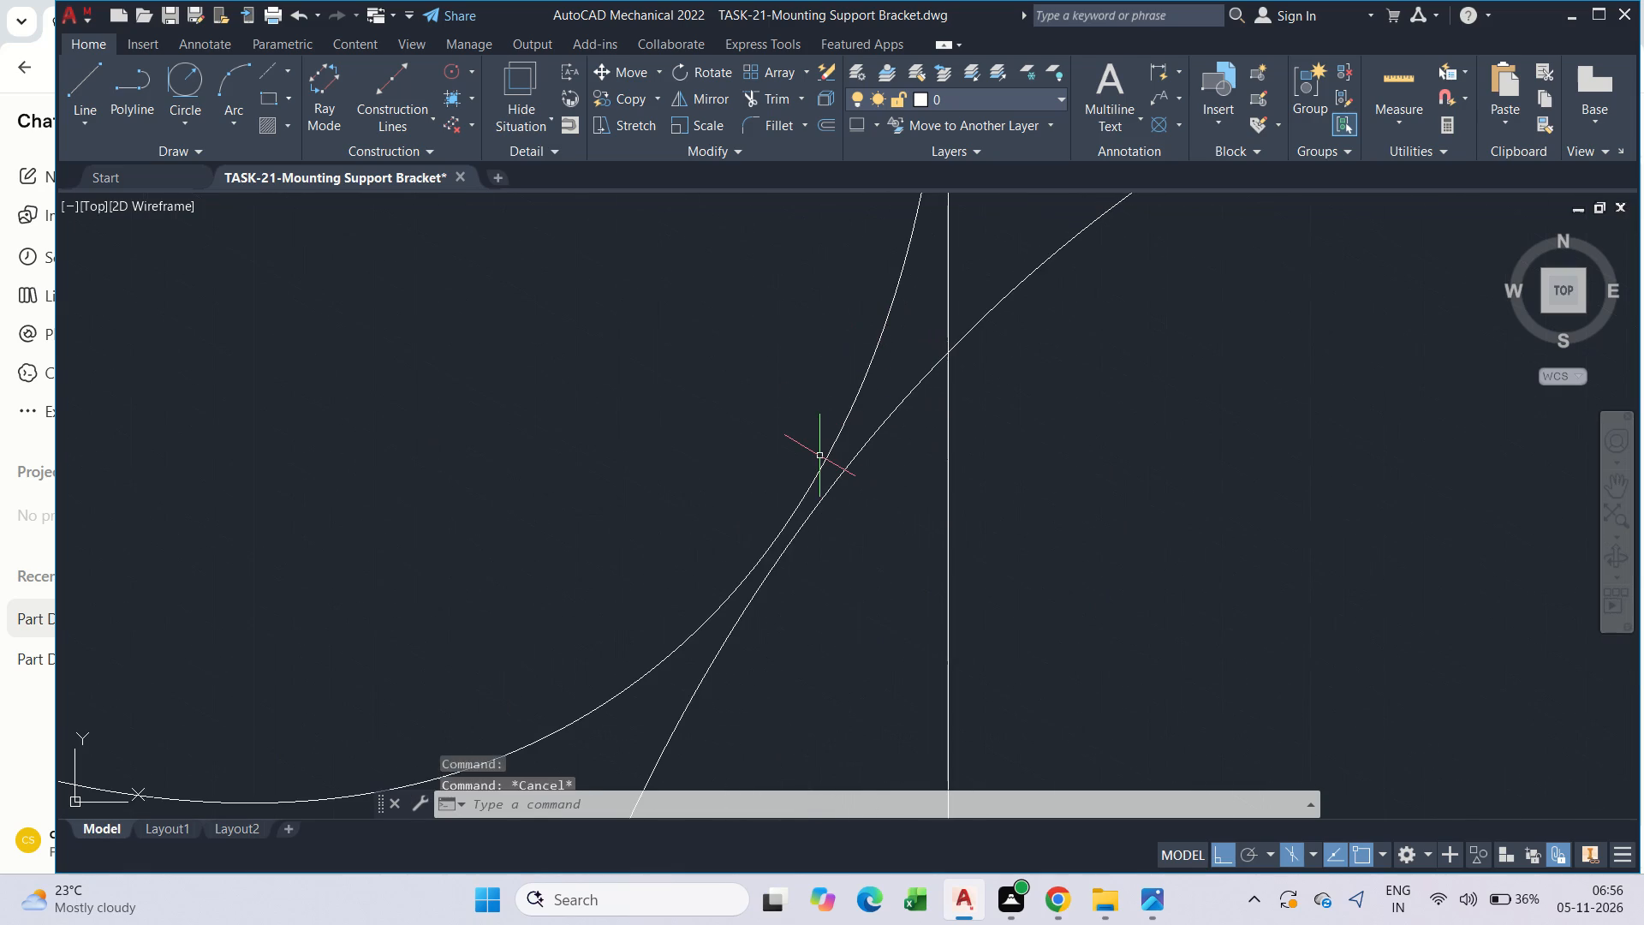
key("Escape")
key("Escape")
key("Escape")
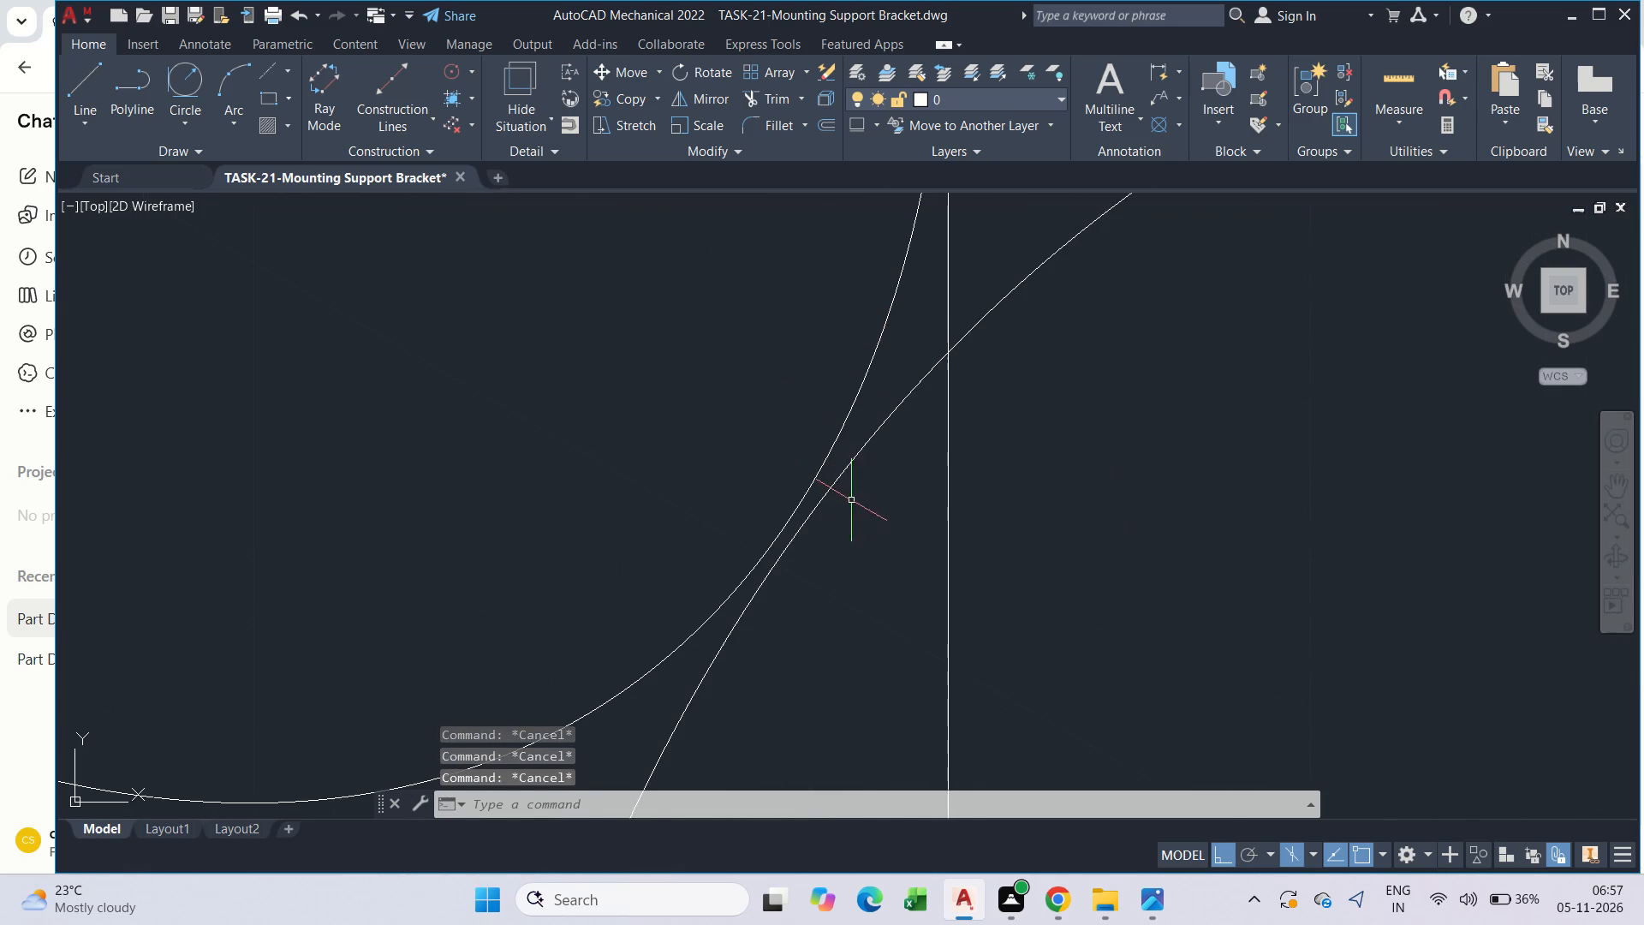
left_click(853, 482)
left_click(843, 468)
scroll(841, 483, "down", 7)
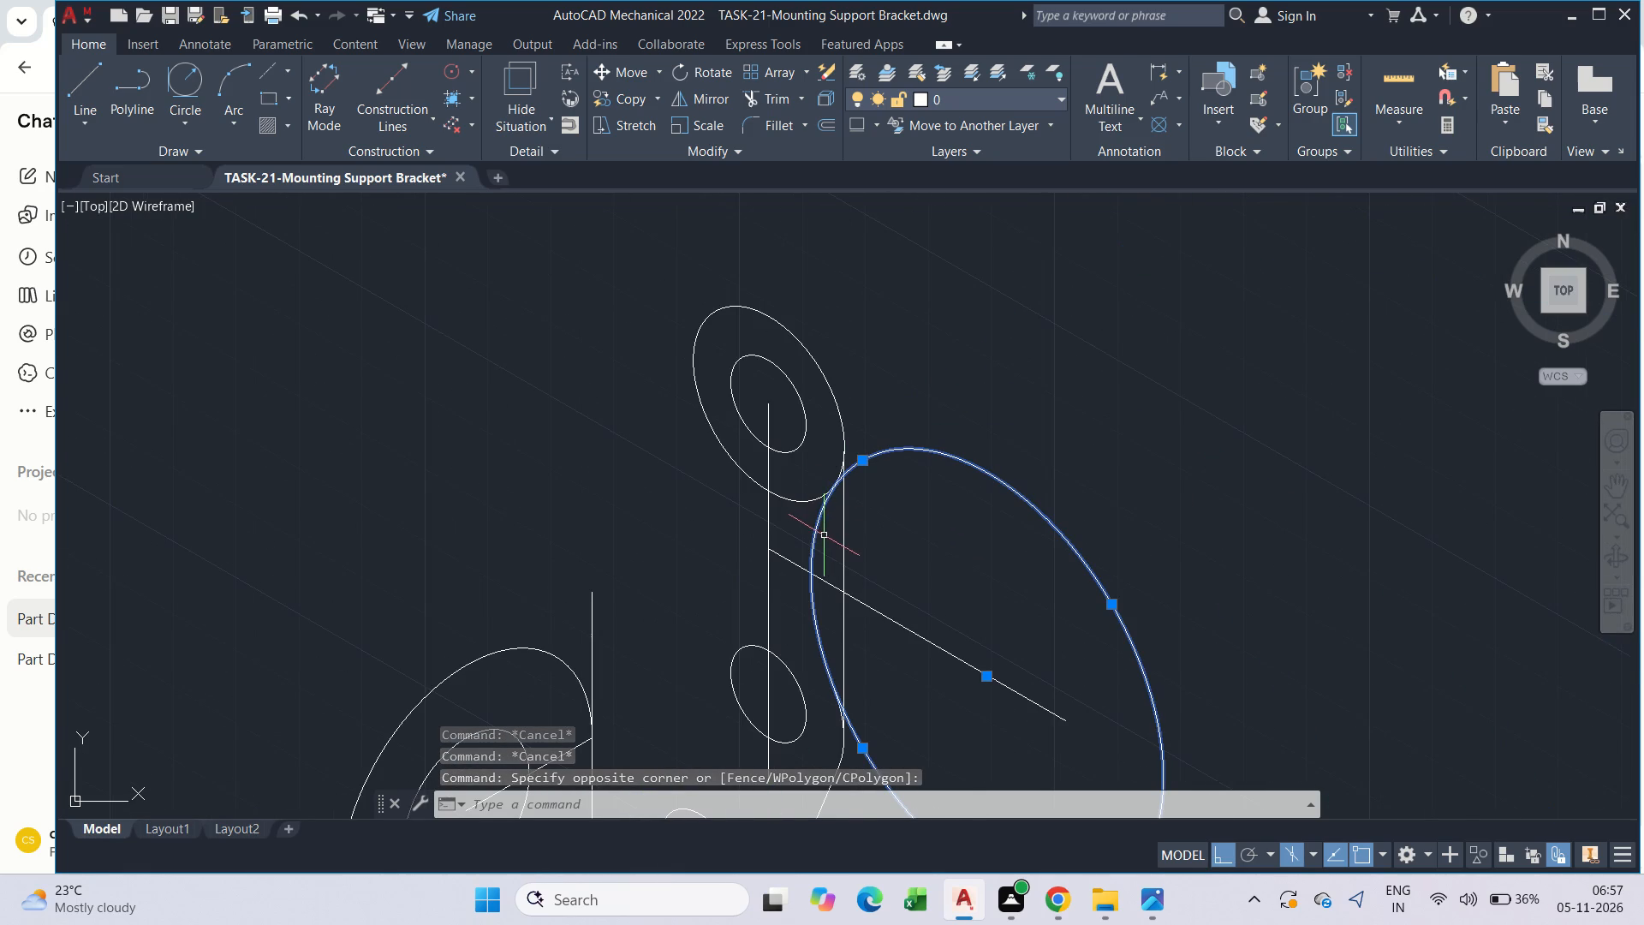
scroll(822, 508, "up", 1)
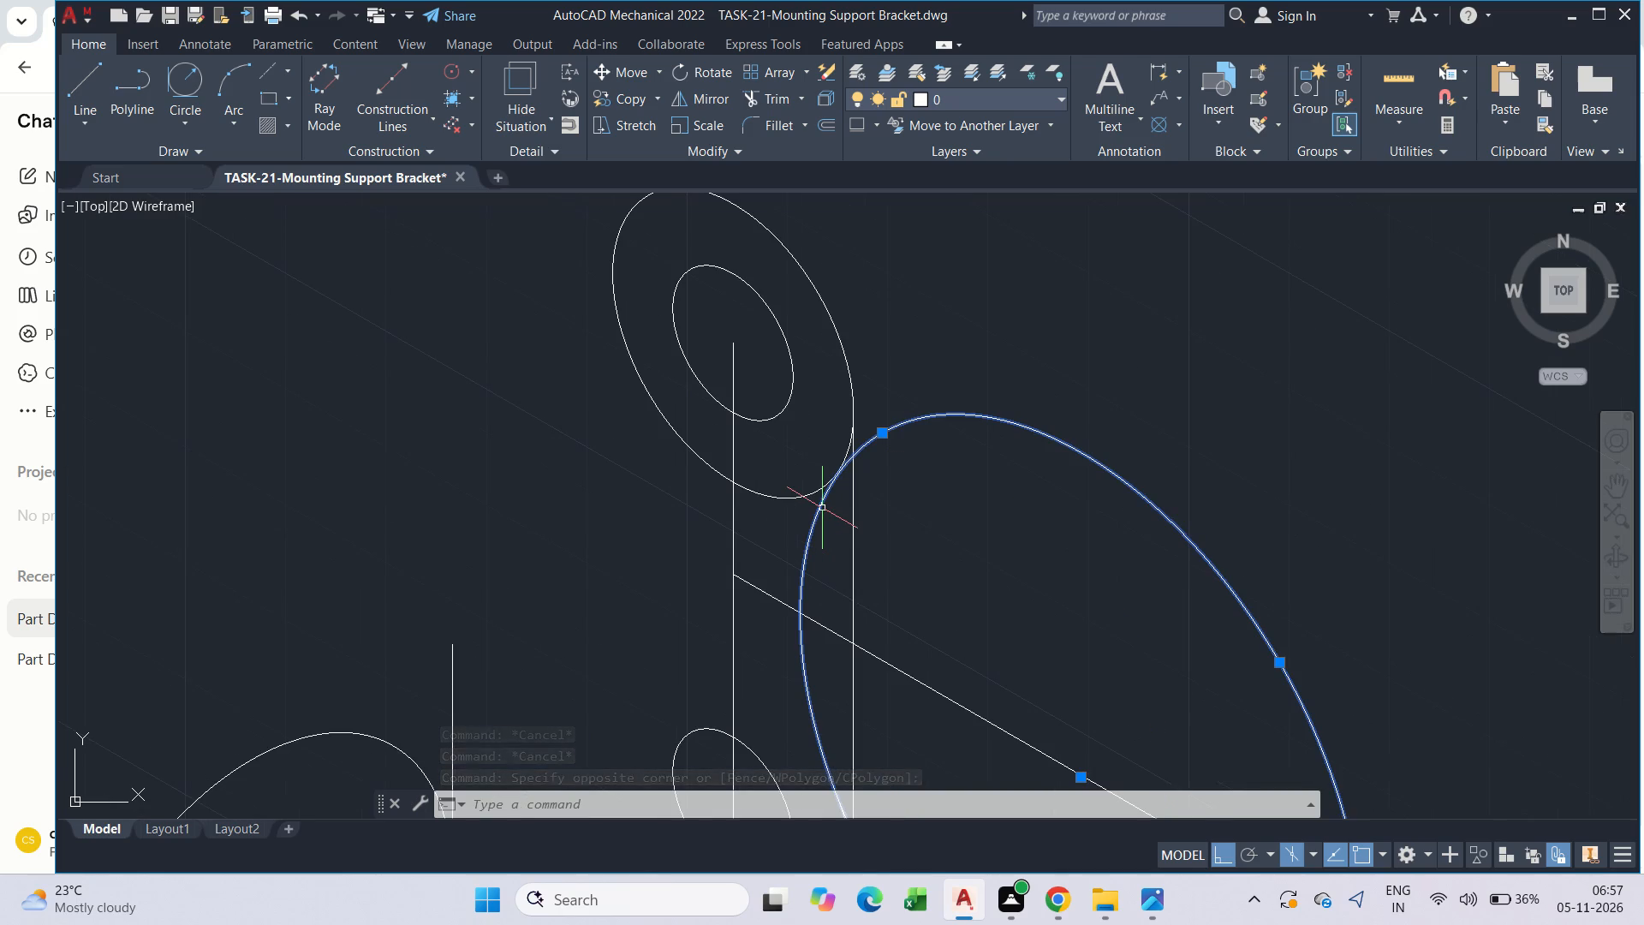
key("Escape")
Trim the large outer portion of the diameter-56 isocircle beyond the vertical tangent line.
type("tr")
key("space")
left_click_drag(987, 434, 968, 555)
left_click_drag(1066, 381, 1049, 542)
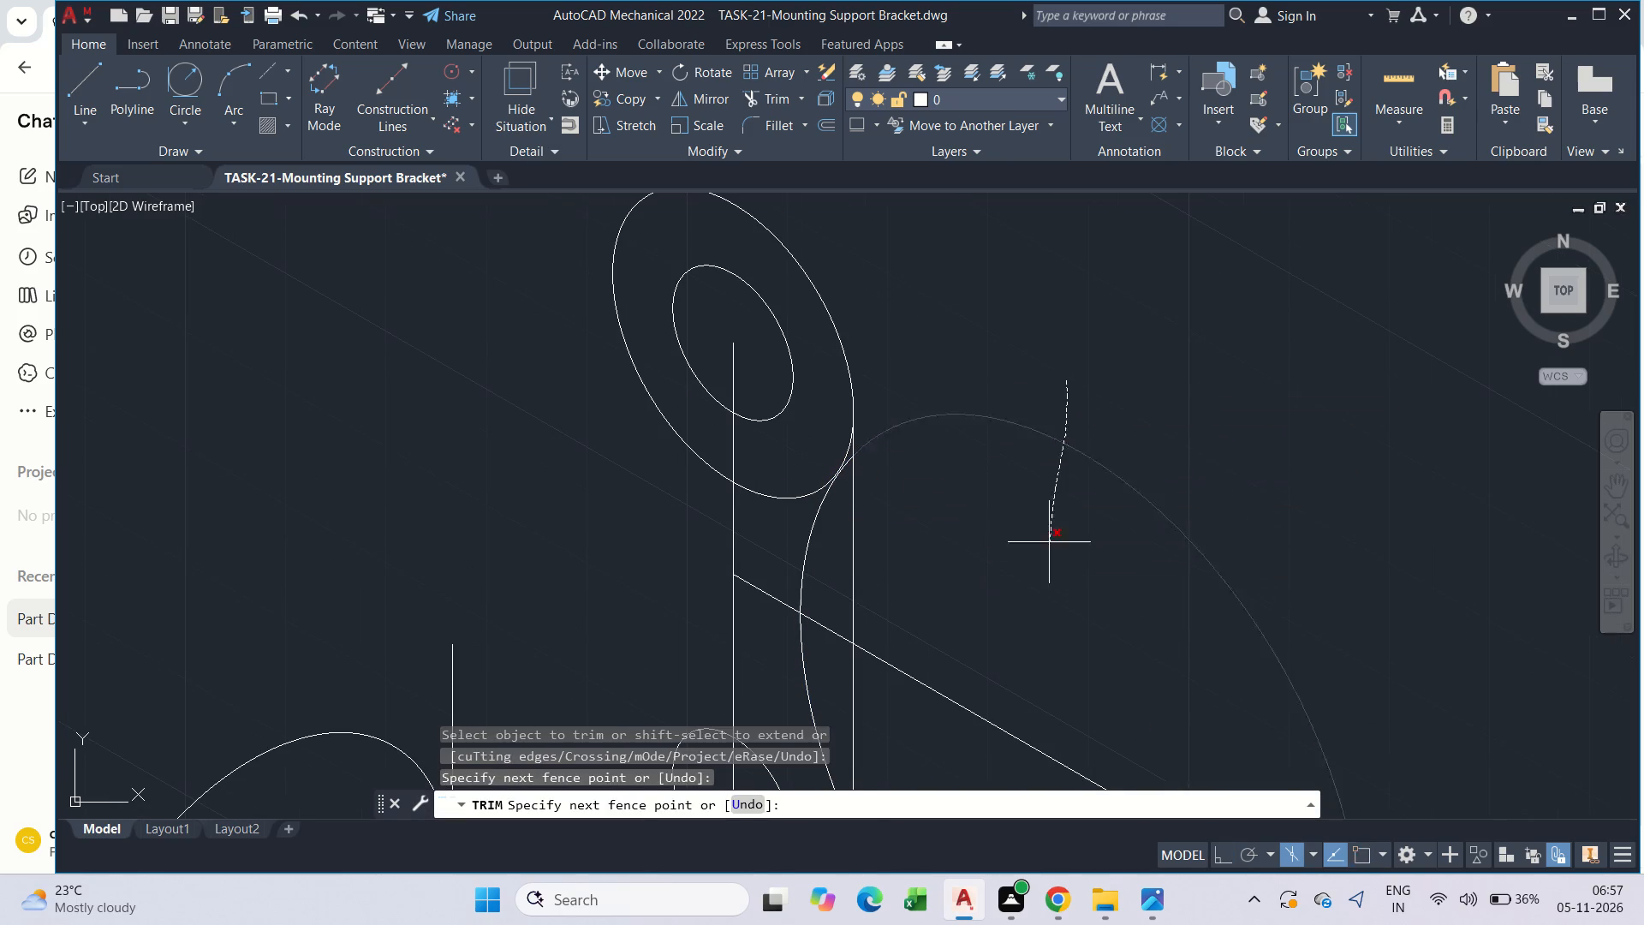
scroll(1038, 531, "down", 2)
key("Escape")
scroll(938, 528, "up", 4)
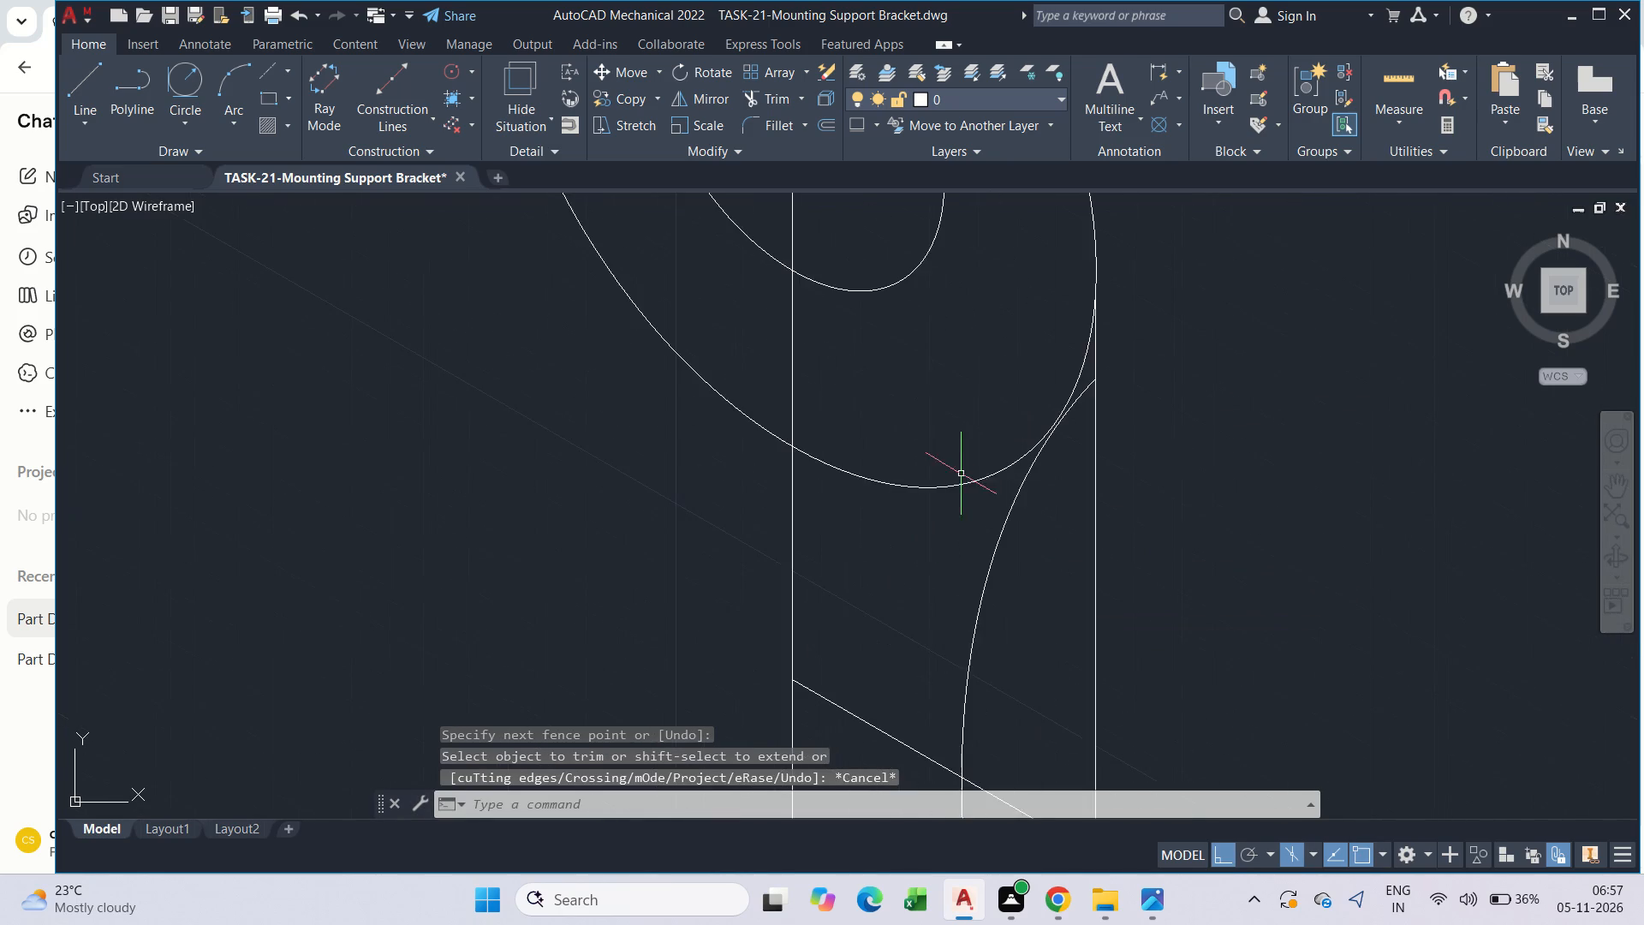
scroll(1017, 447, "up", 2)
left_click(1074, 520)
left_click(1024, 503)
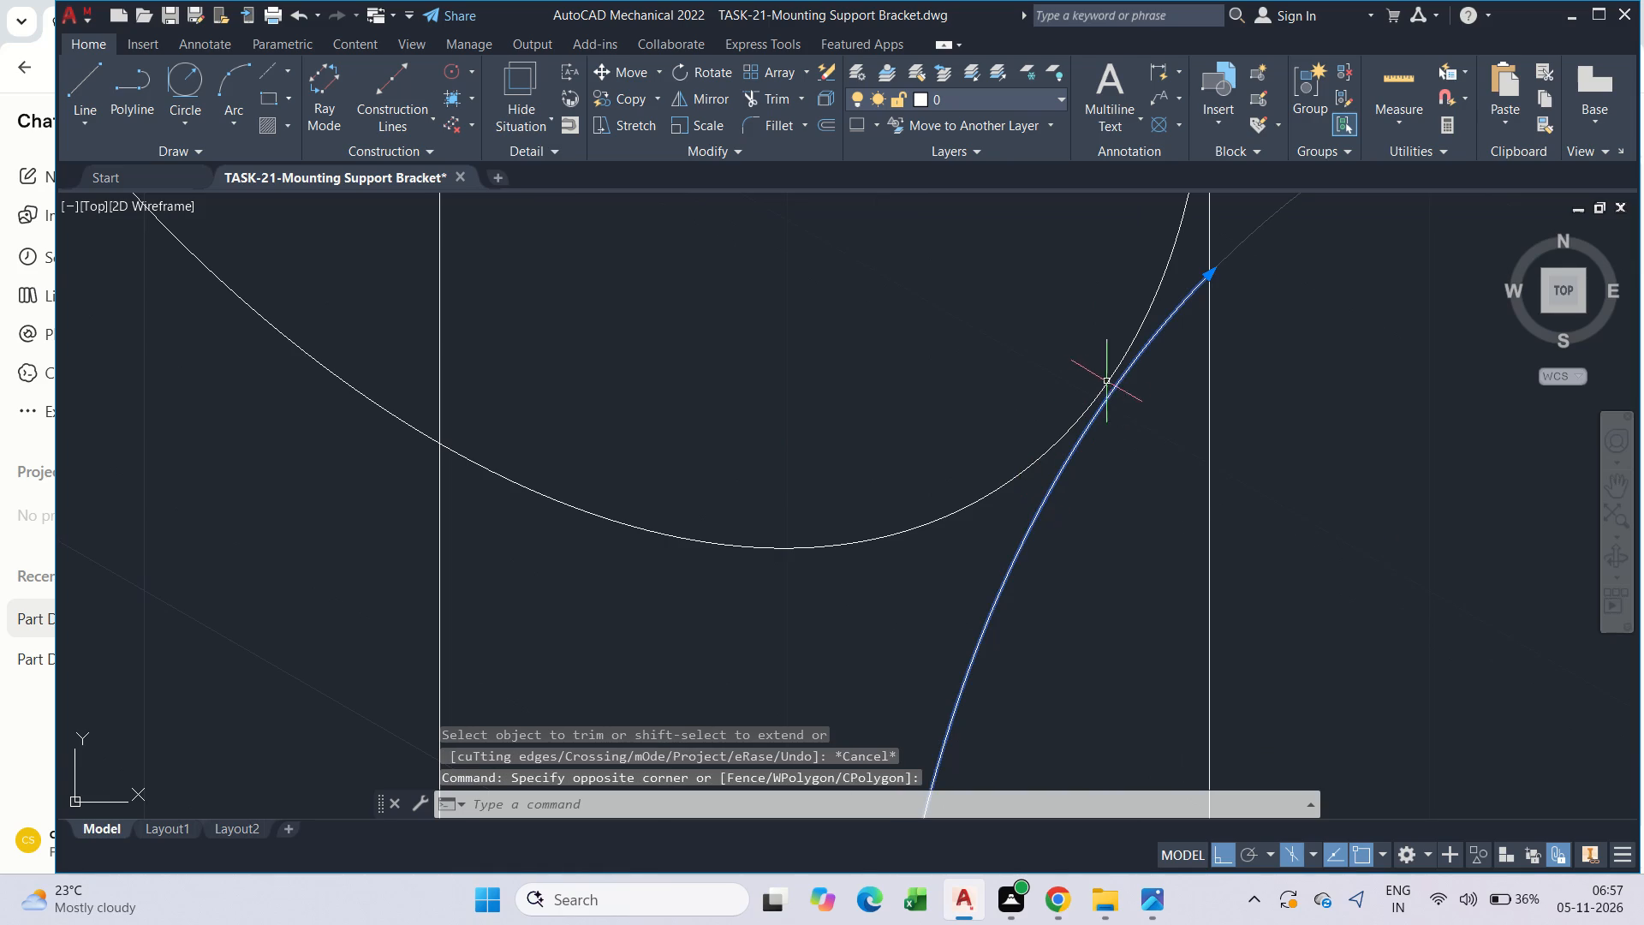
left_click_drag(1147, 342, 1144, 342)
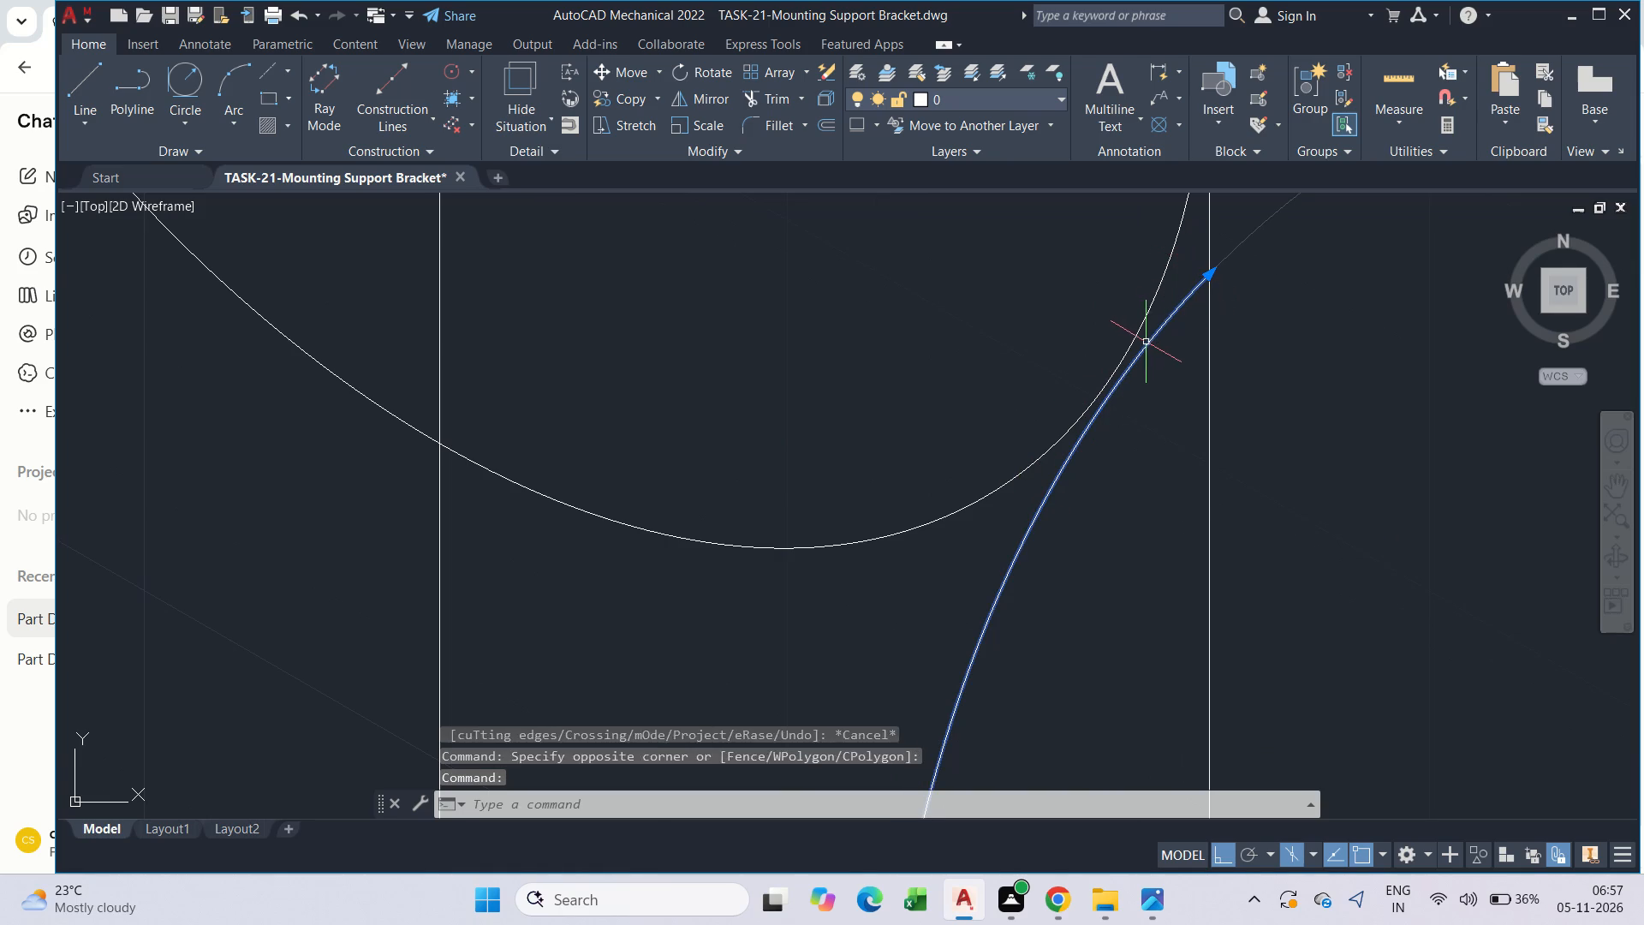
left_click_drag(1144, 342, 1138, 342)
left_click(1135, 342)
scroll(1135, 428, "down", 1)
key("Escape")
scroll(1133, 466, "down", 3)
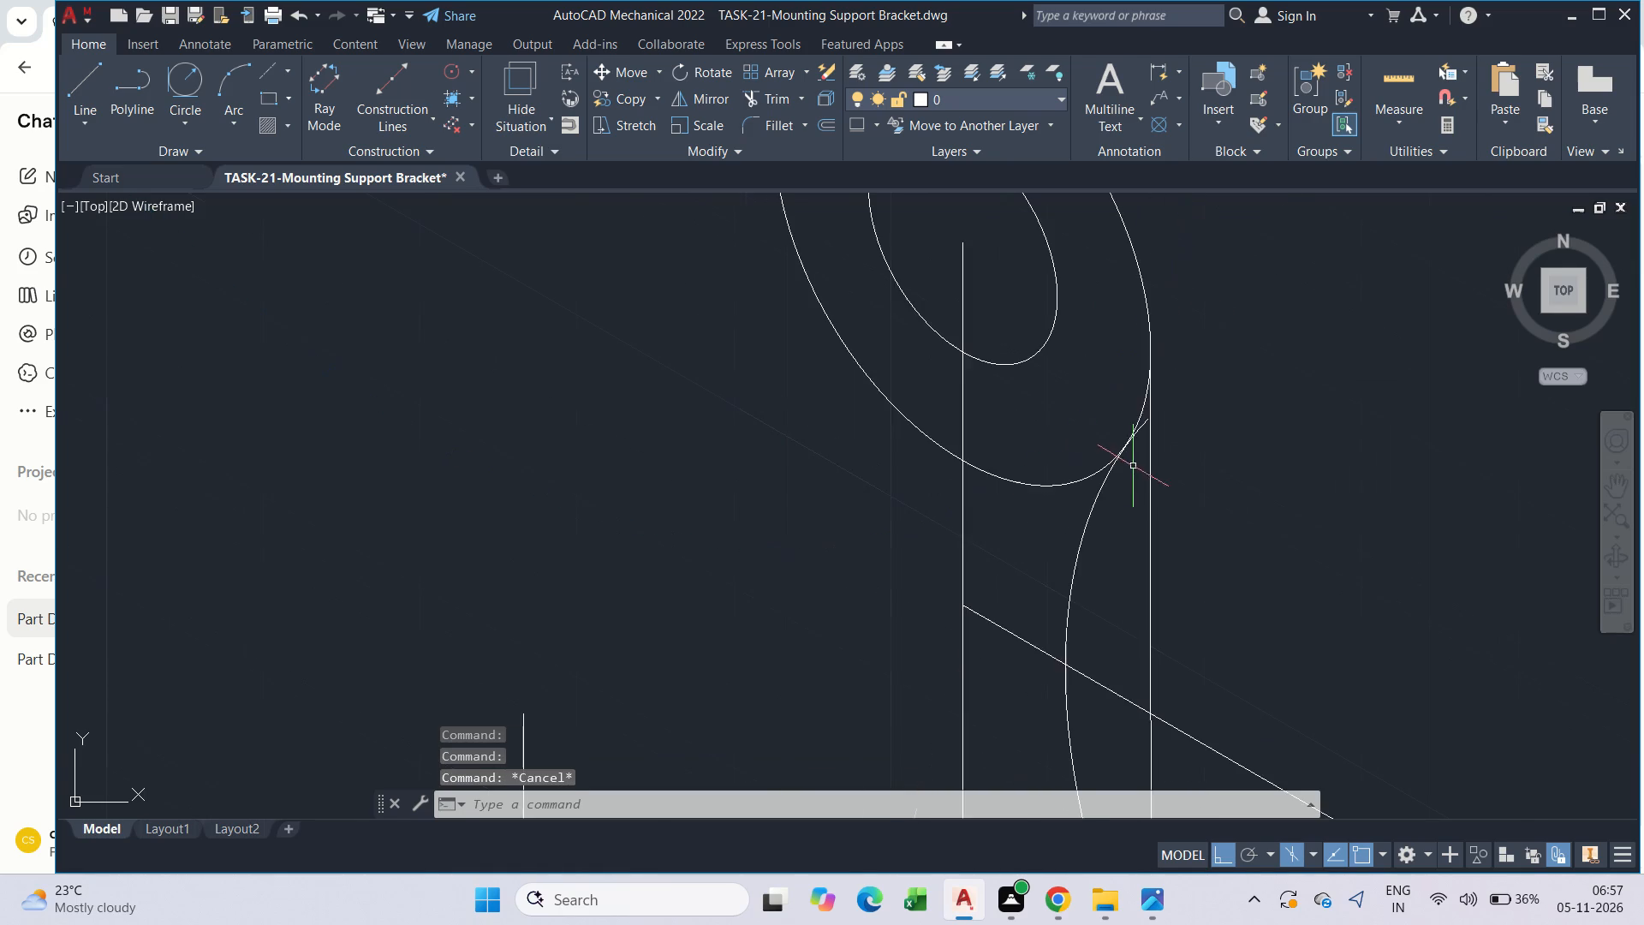
Trim the overlapping ends where the diameter-56 arc crosses the middle diameter-24 isocircle's remaining edge.
middle_click_drag(1139, 506, 1014, 316)
scroll(1014, 316, "down", 2)
scroll(1021, 521, "up", 3)
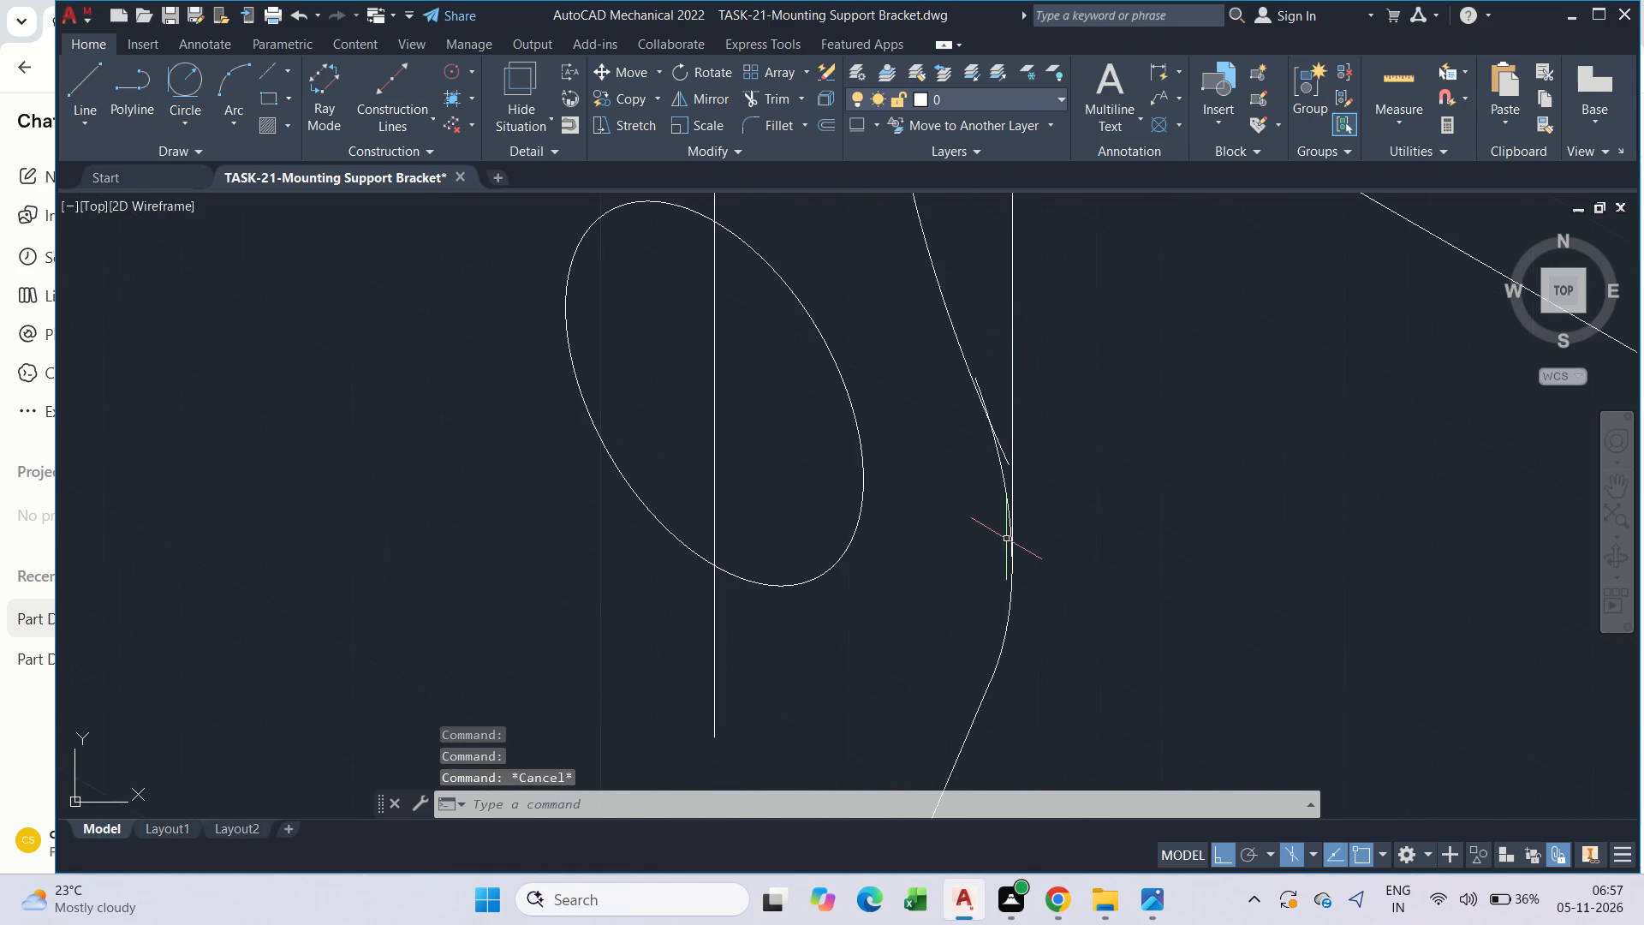
scroll(975, 419, "up", 3)
scroll(996, 340, "up", 2)
type("tr")
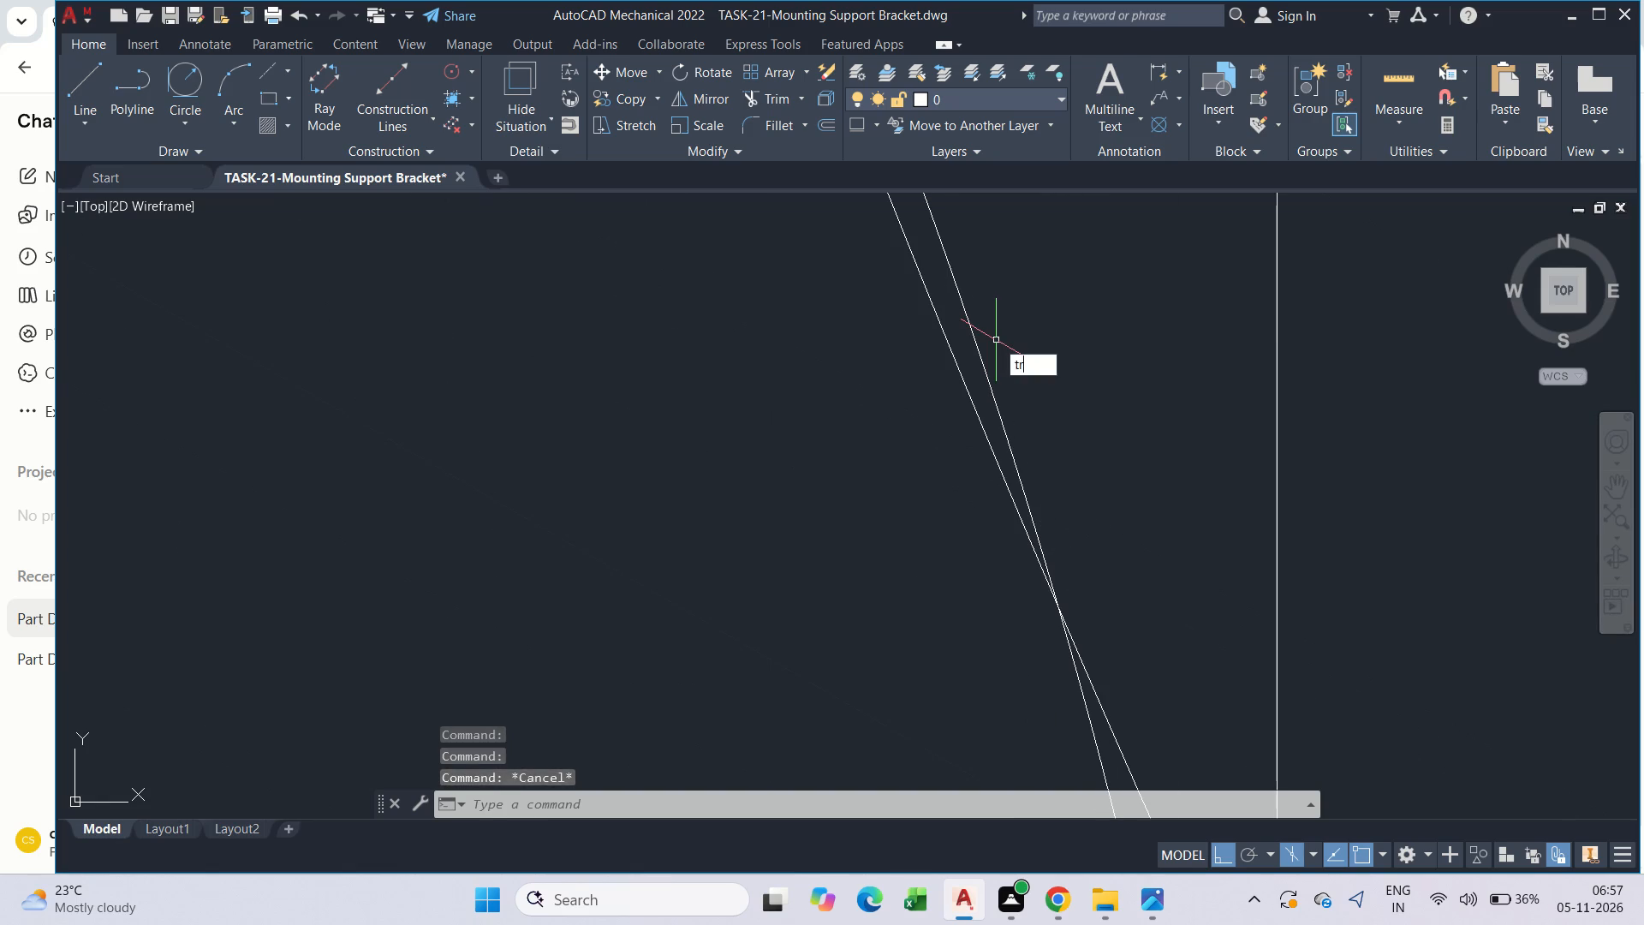
key("space")
left_click(970, 324)
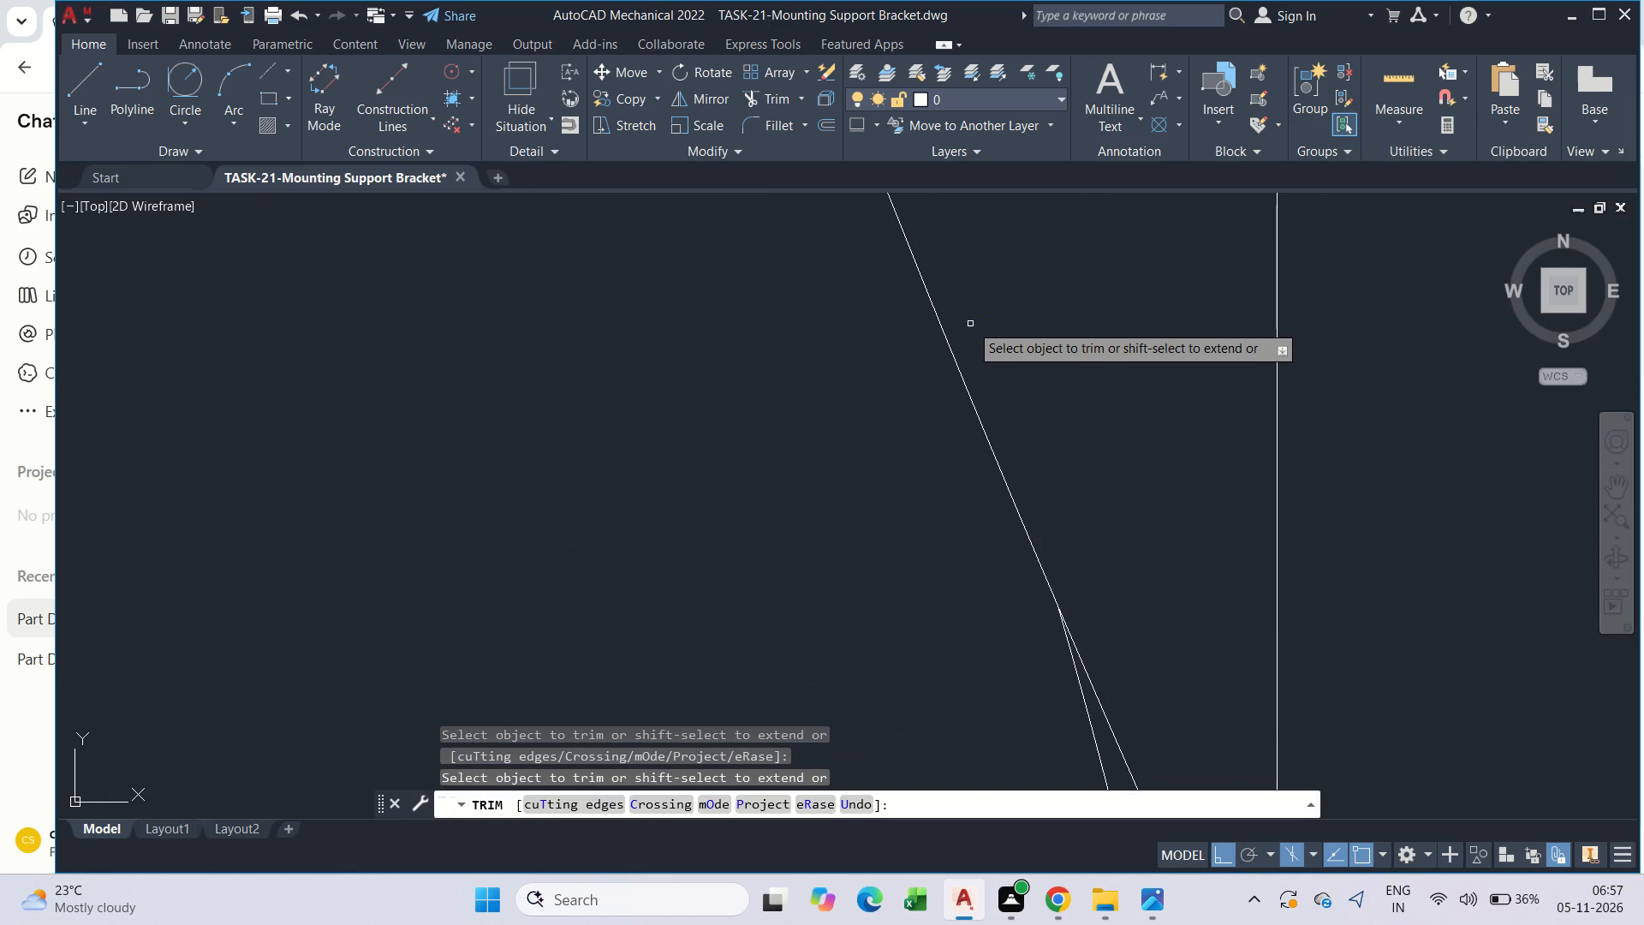
scroll(970, 324, "down", 2)
left_click(1043, 540)
left_click(1059, 504)
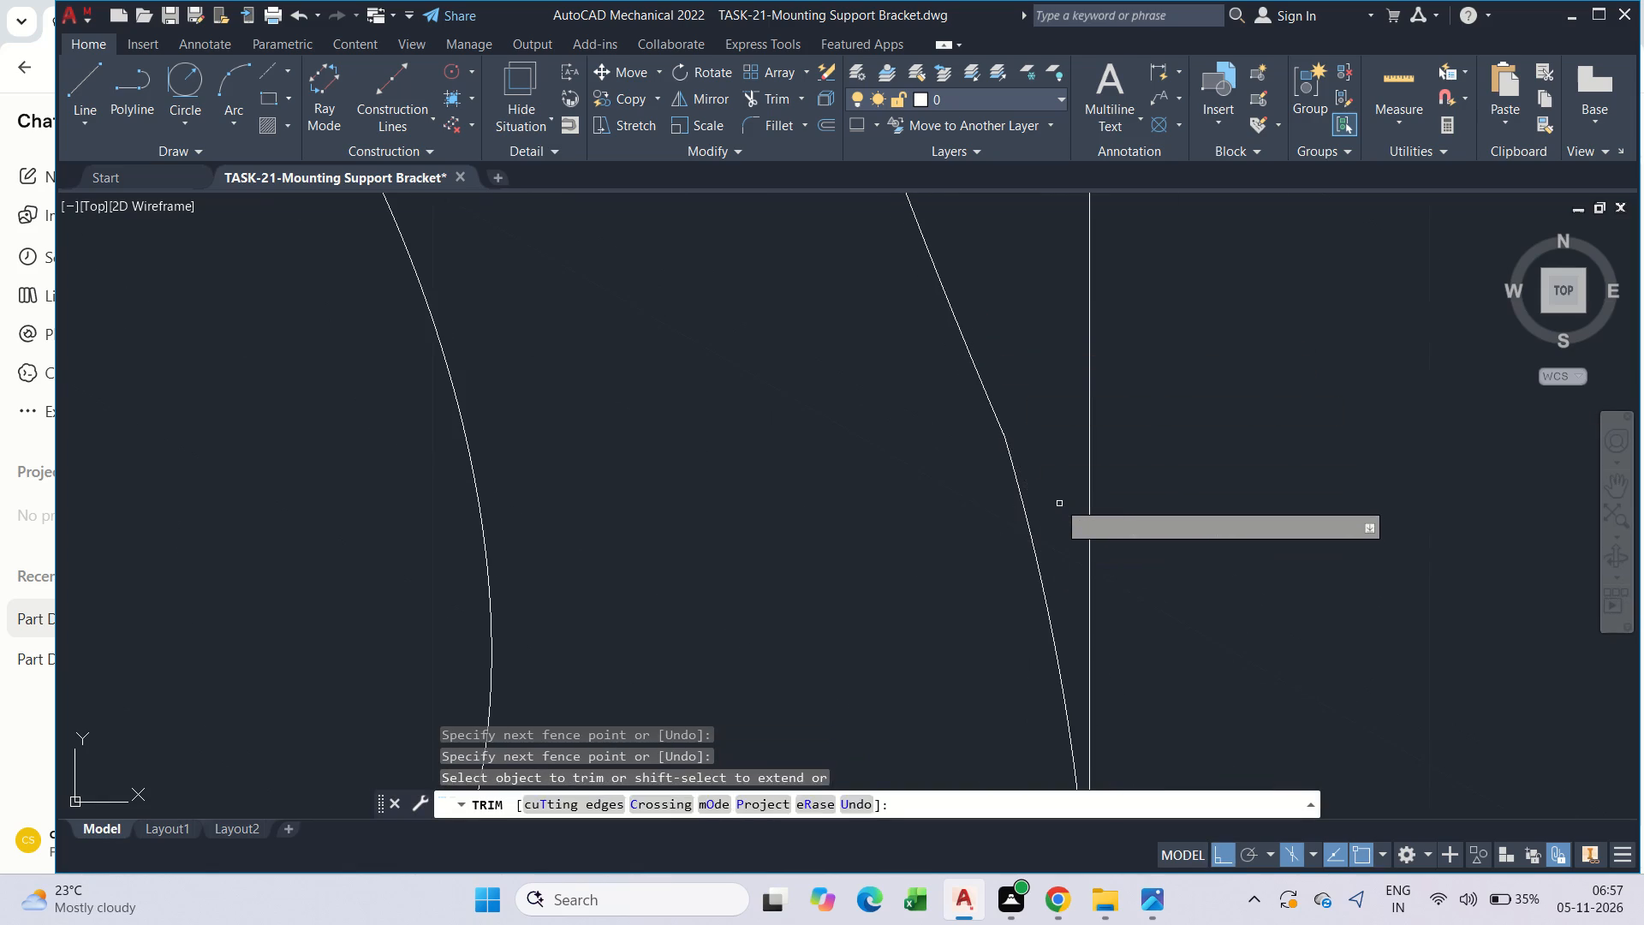
key("Escape")
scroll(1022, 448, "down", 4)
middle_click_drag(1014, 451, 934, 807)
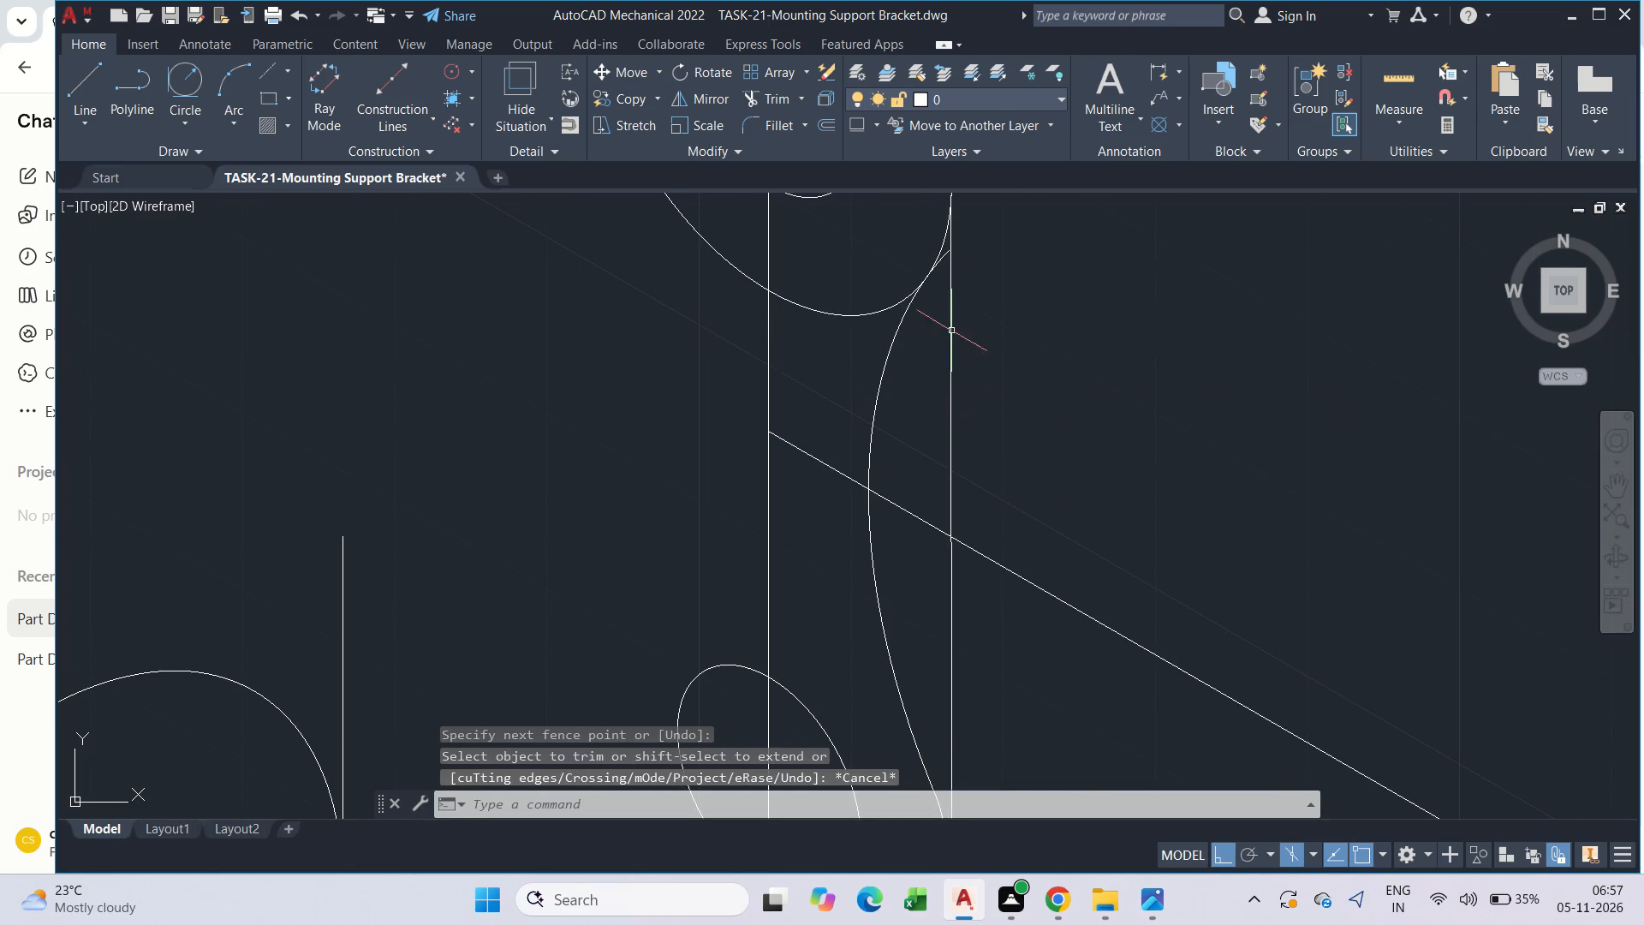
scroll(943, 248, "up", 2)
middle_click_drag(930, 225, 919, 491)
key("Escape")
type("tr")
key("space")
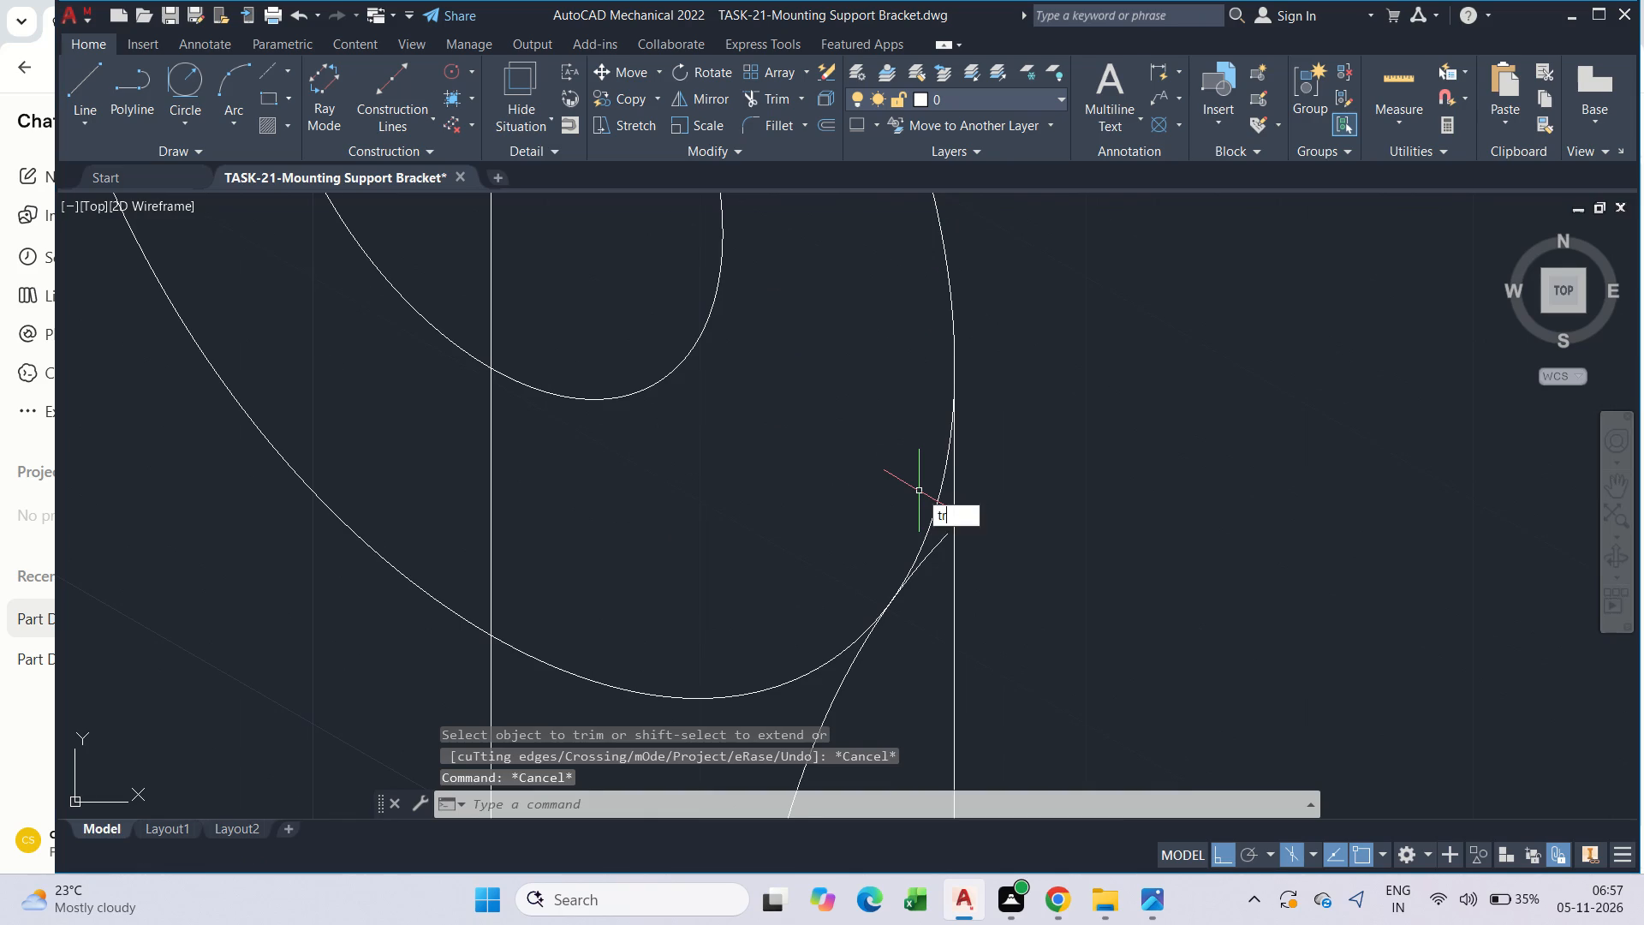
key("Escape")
Shorten the upper end of the diameter-56 arc by stretching its endpoint back toward the uppermost outer isocircle's edge.
scroll(956, 550, "up", 3)
left_click(921, 574)
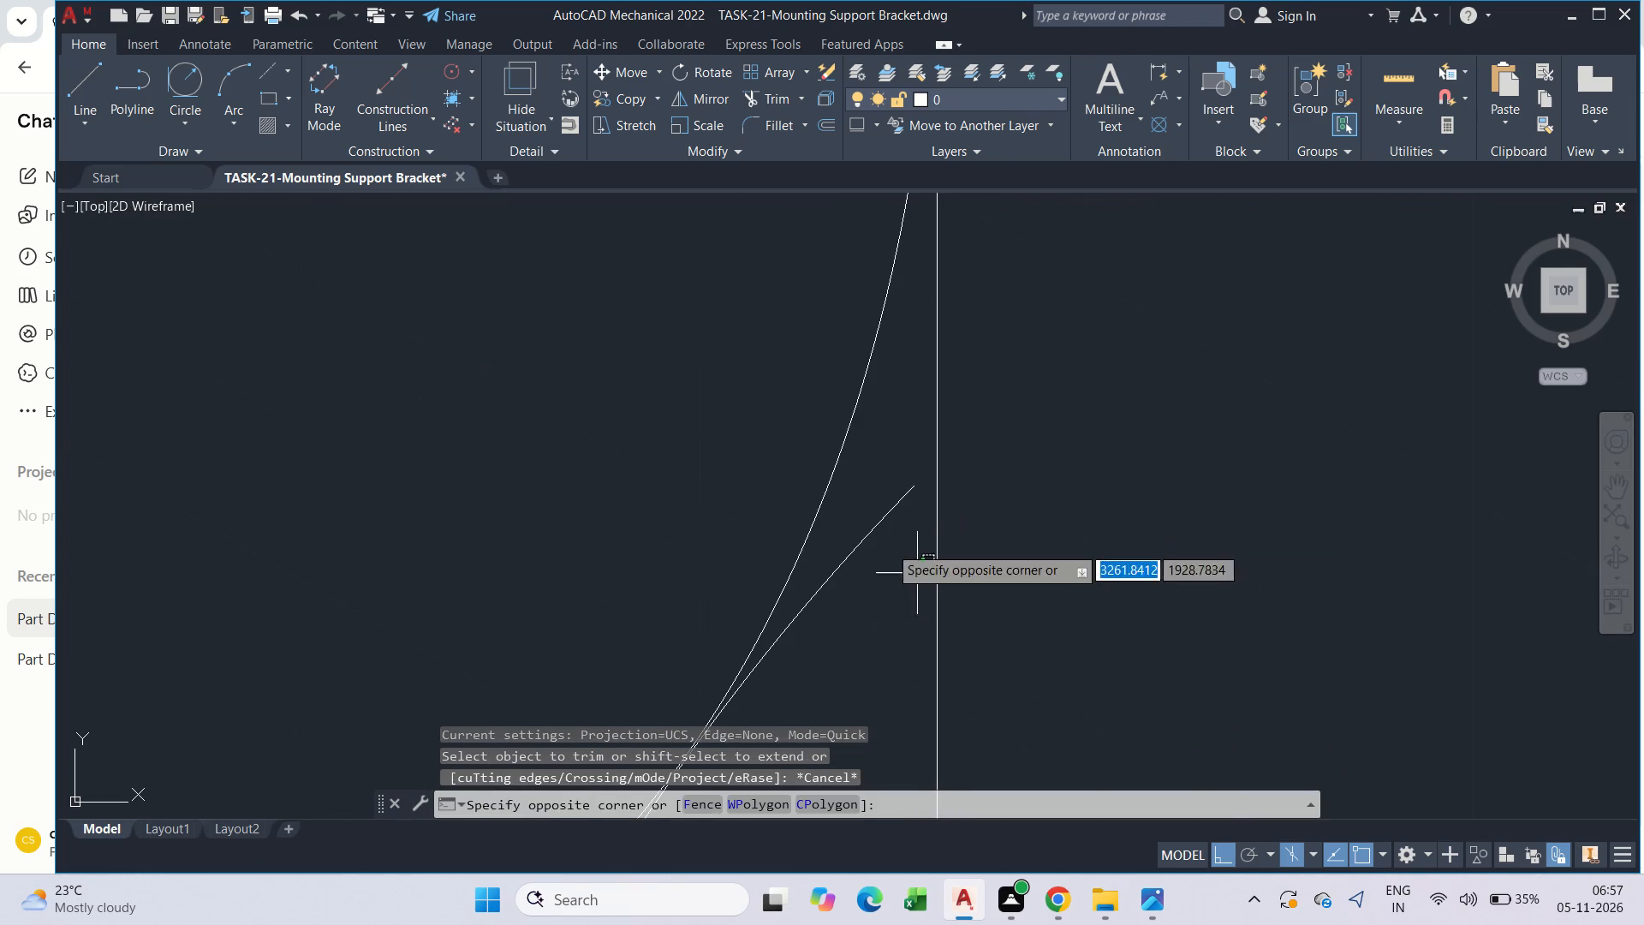
left_click(883, 540)
scroll(880, 541, "down", 4)
scroll(884, 564, "up", 2)
left_click_drag(883, 534, 855, 494)
left_click(848, 482)
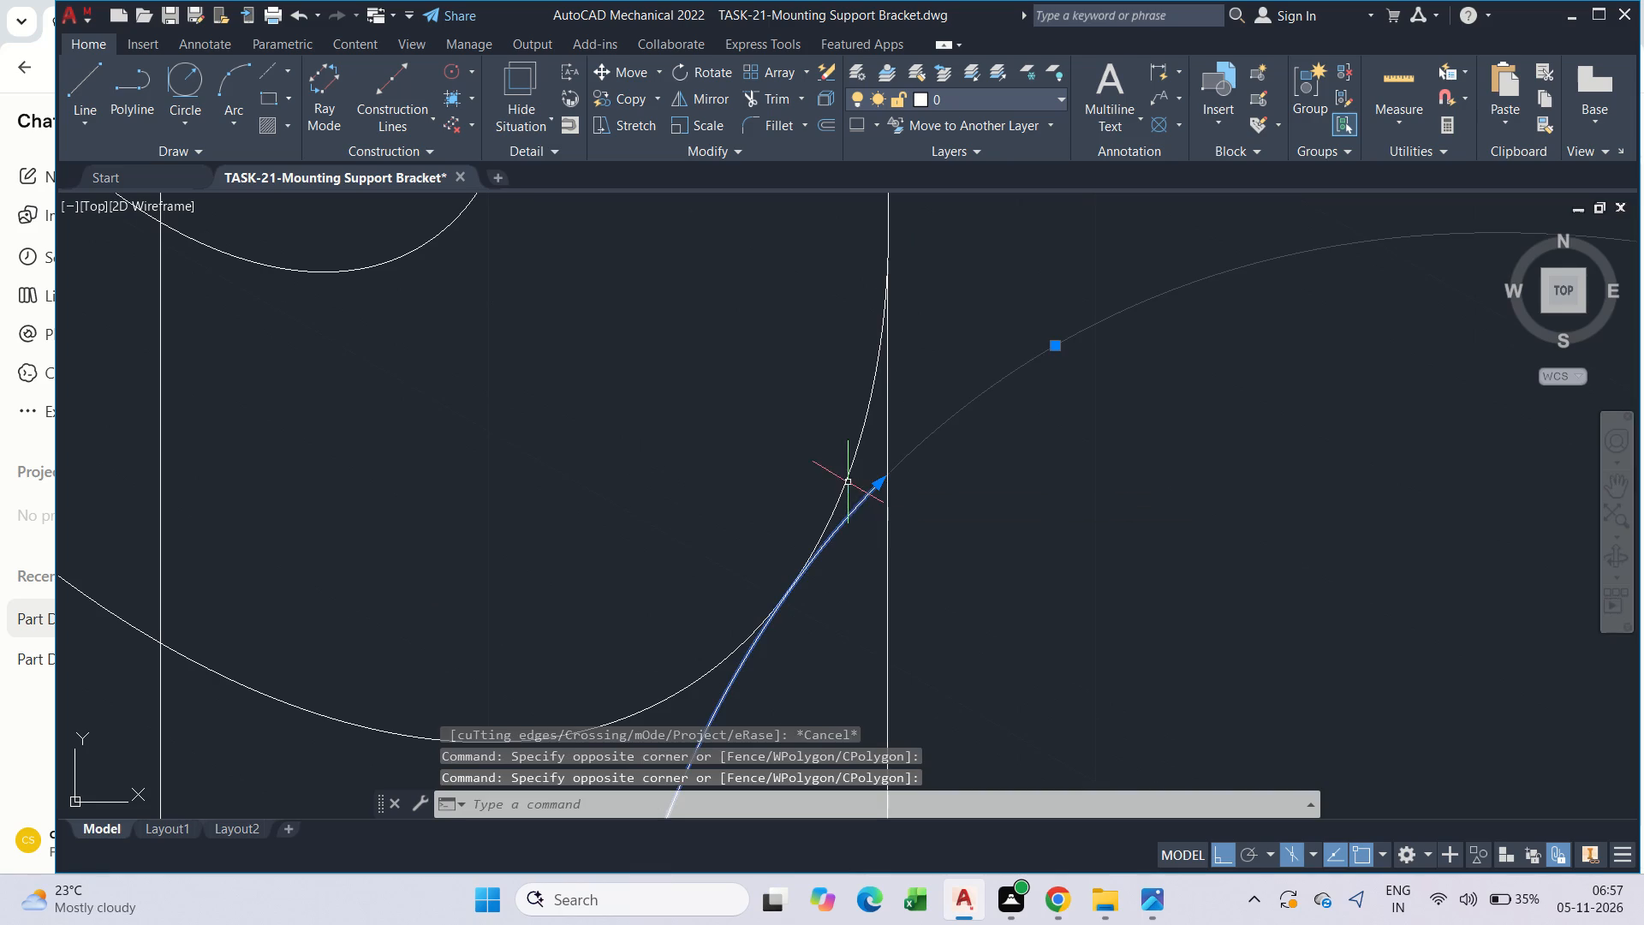
left_click(875, 480)
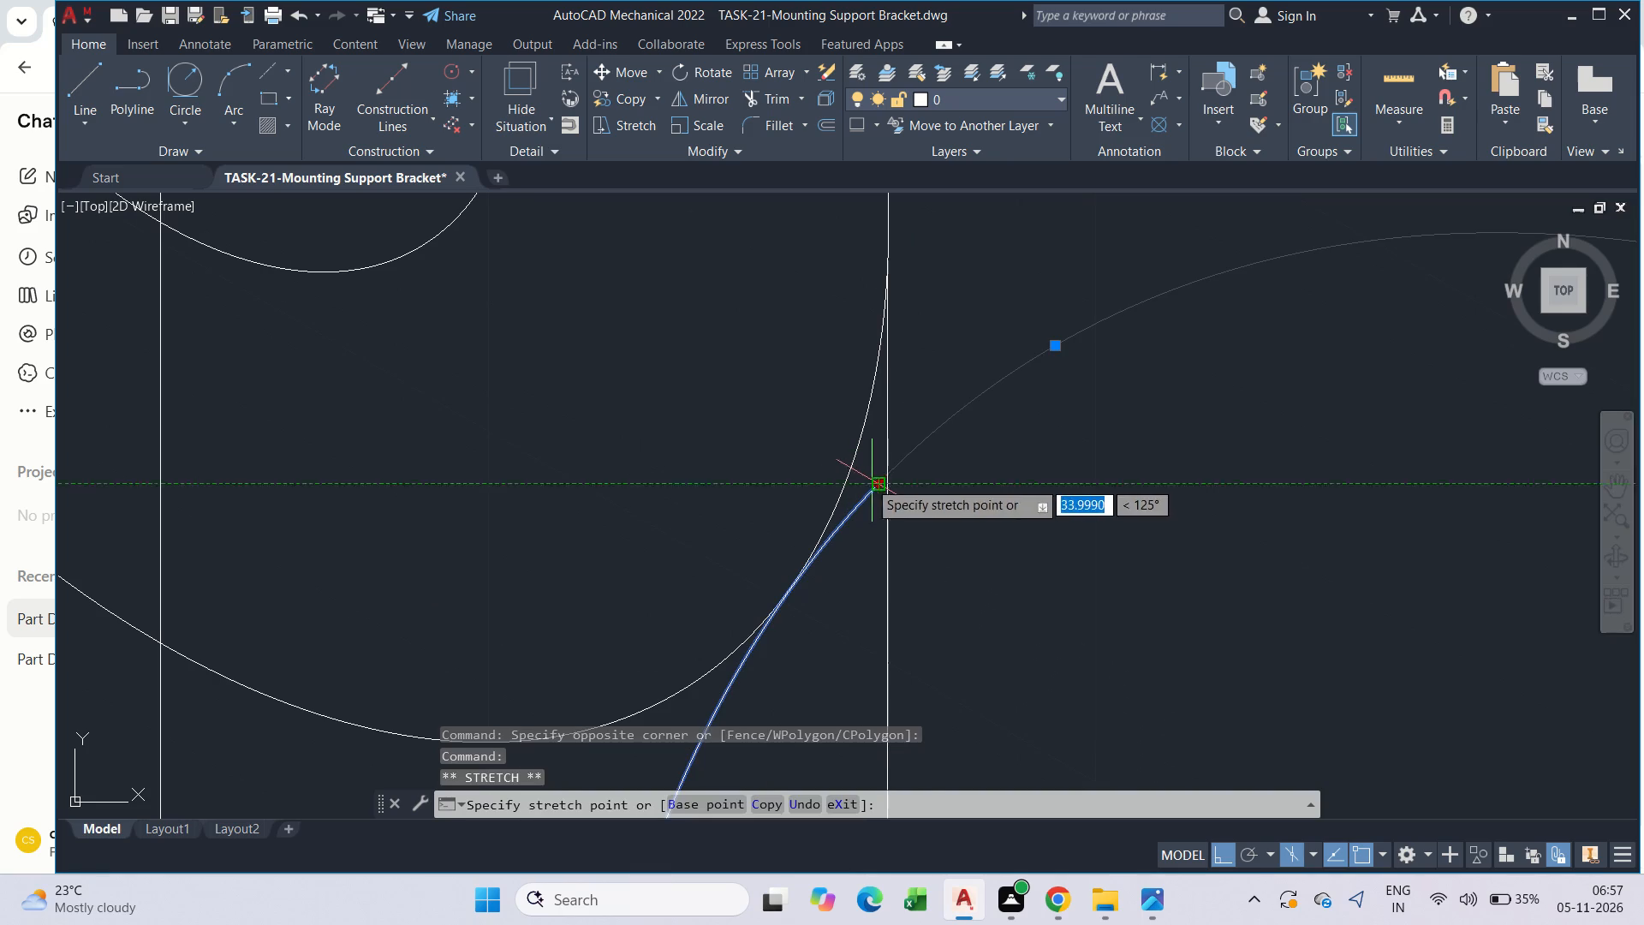
left_click(829, 516)
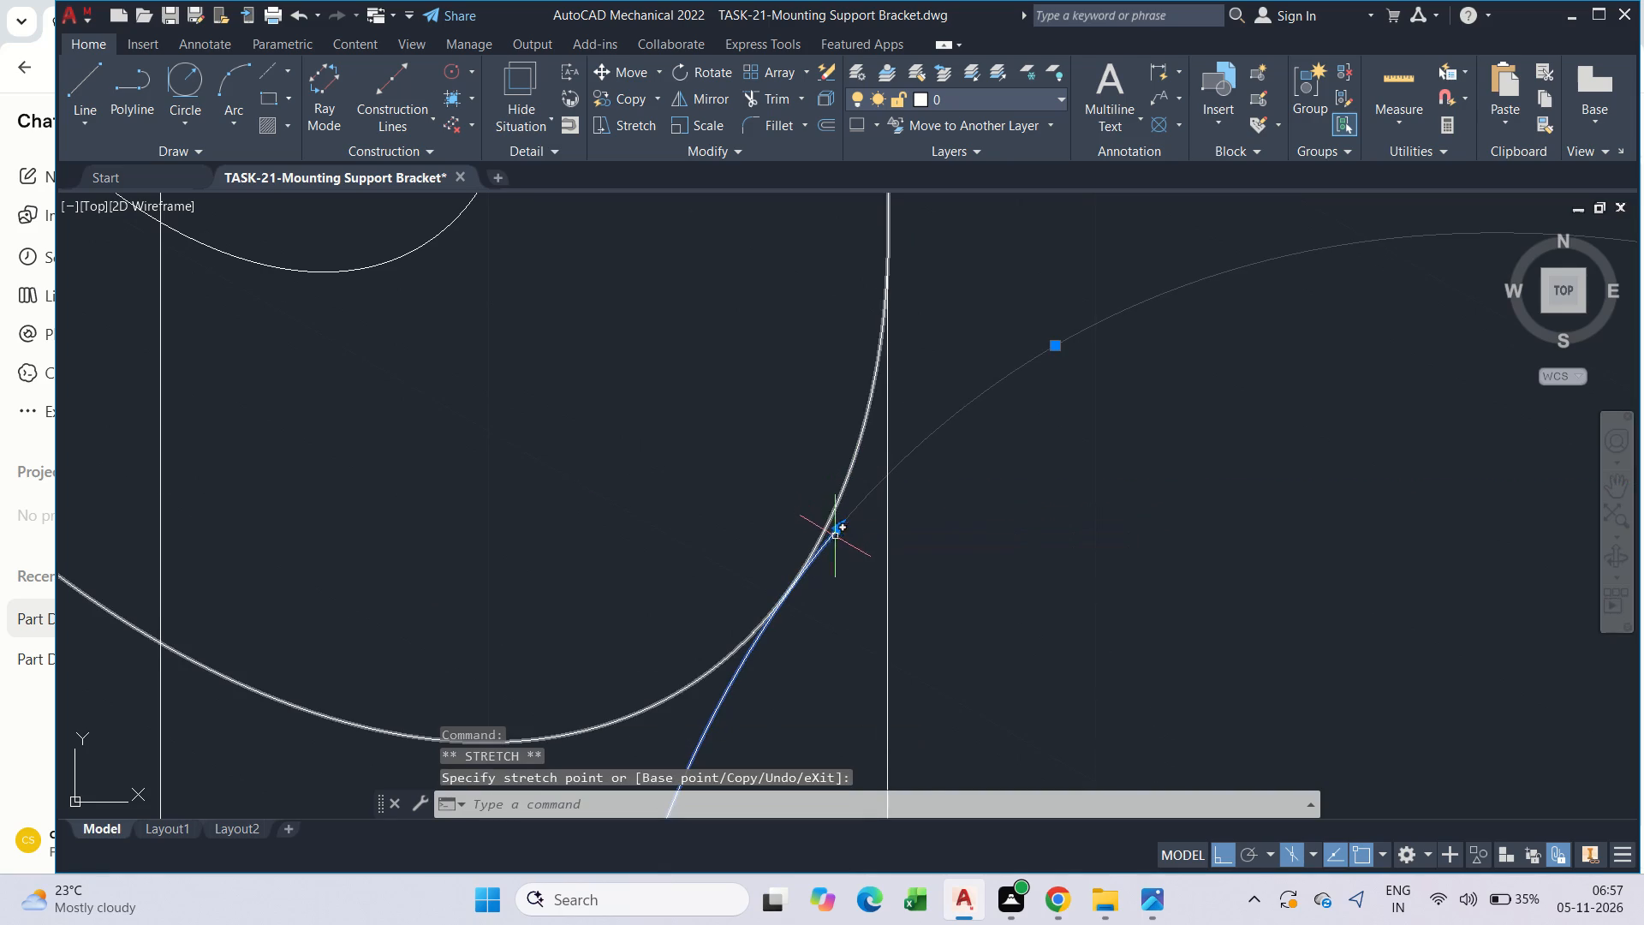
left_click(840, 530)
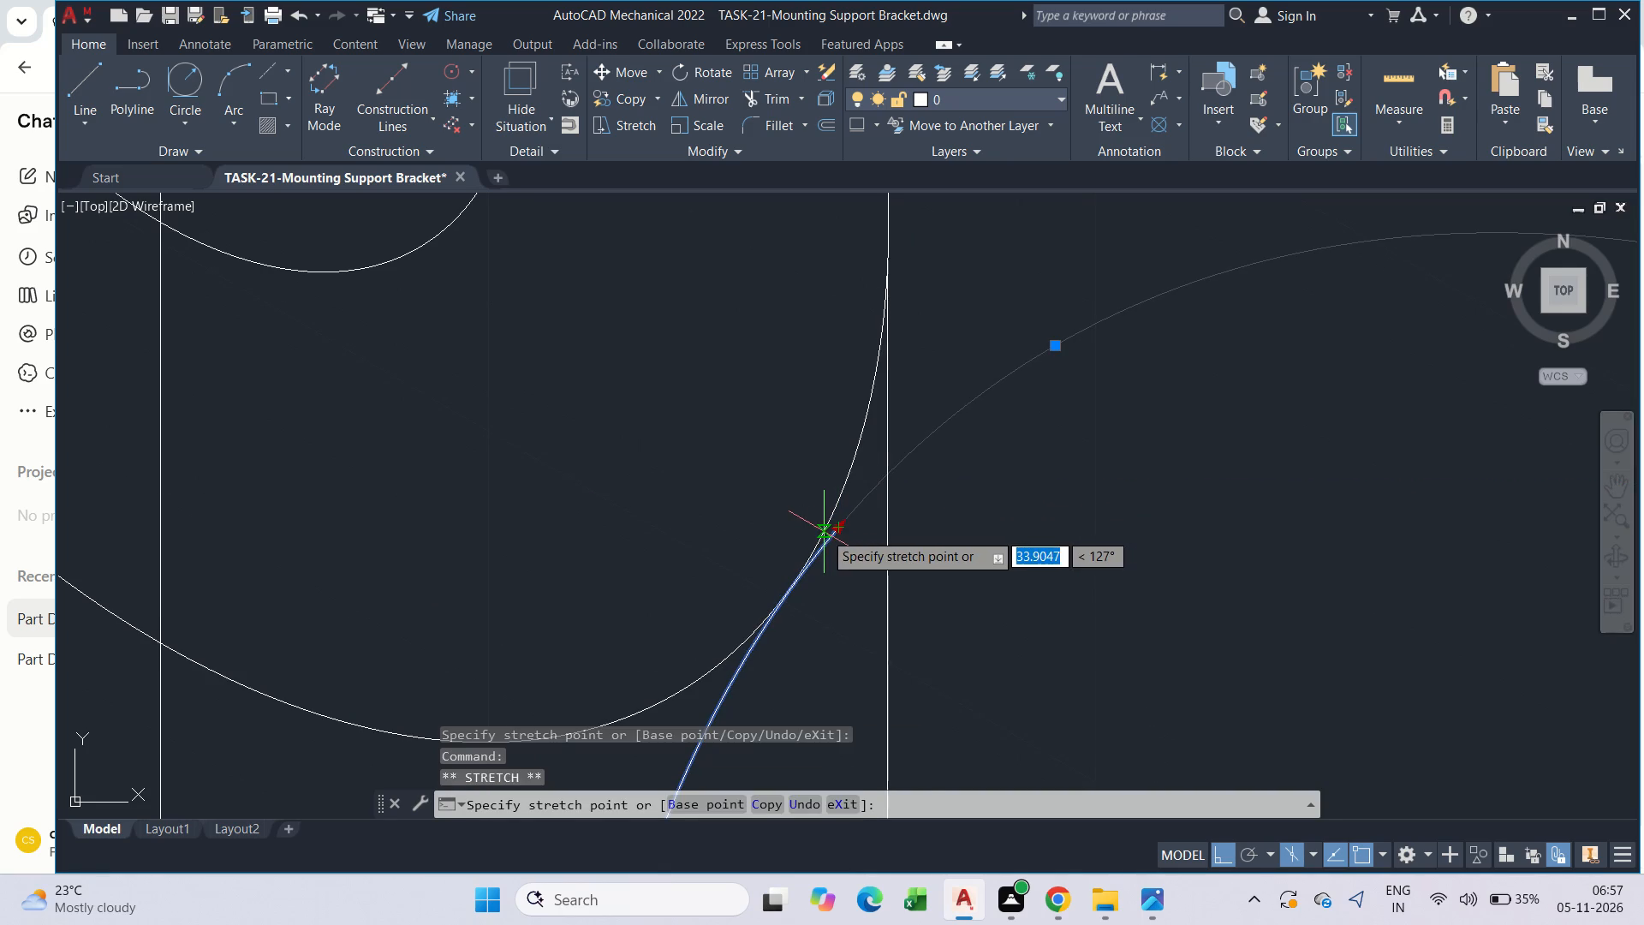
left_click(824, 532)
scroll(816, 538, "up", 3)
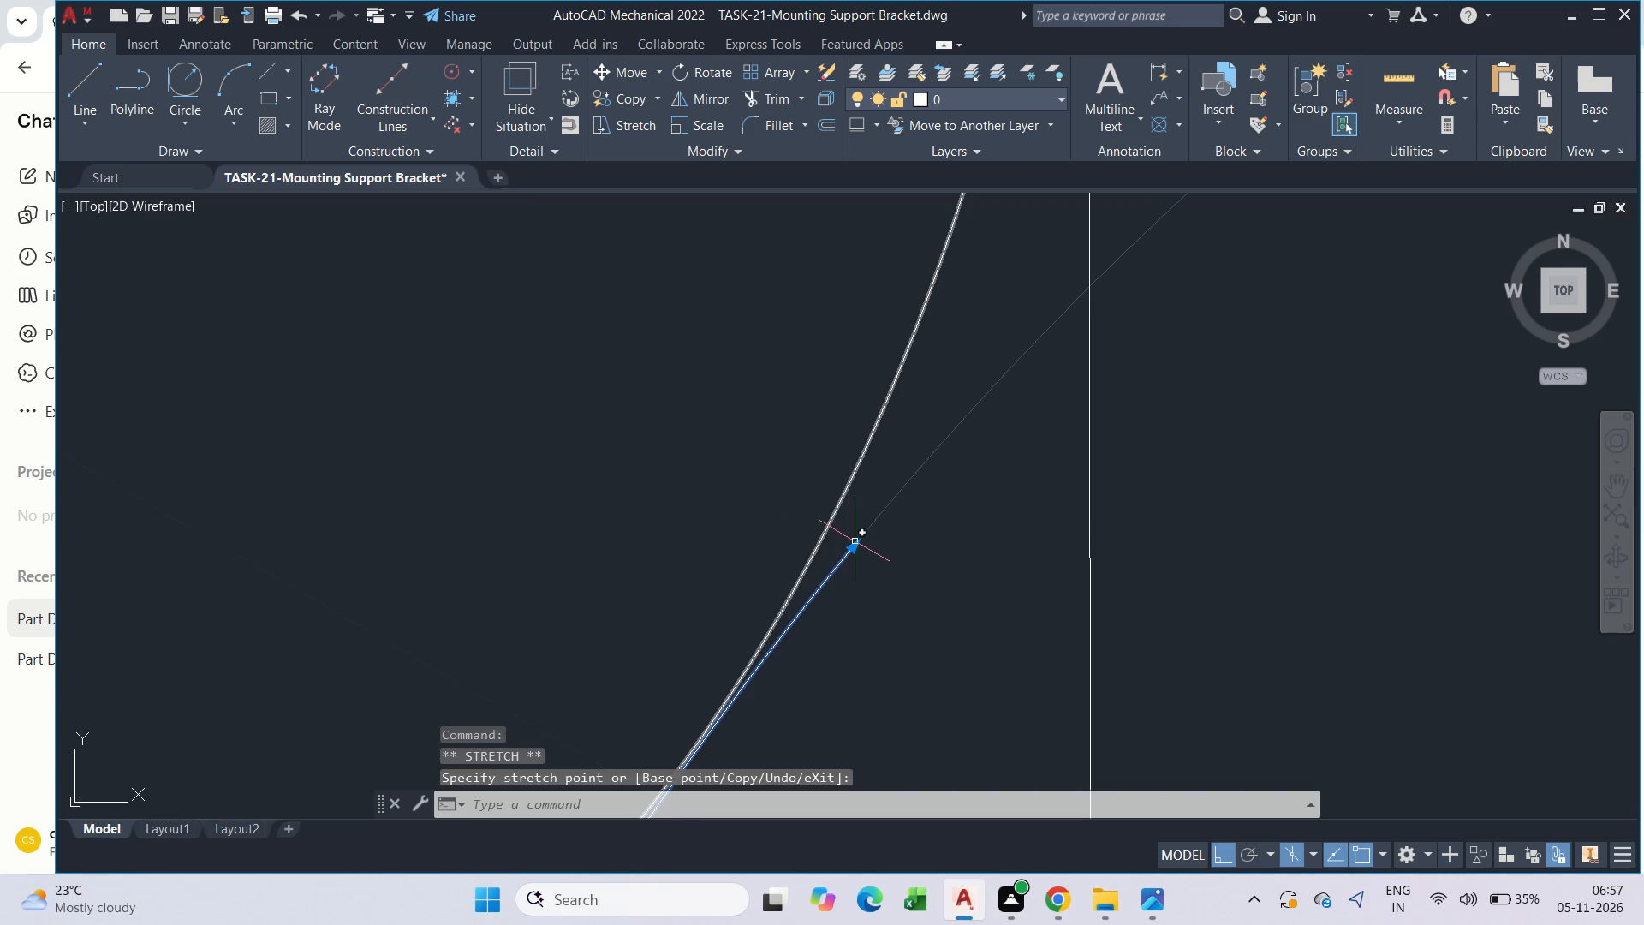
left_click(854, 544)
scroll(777, 613, "down", 2)
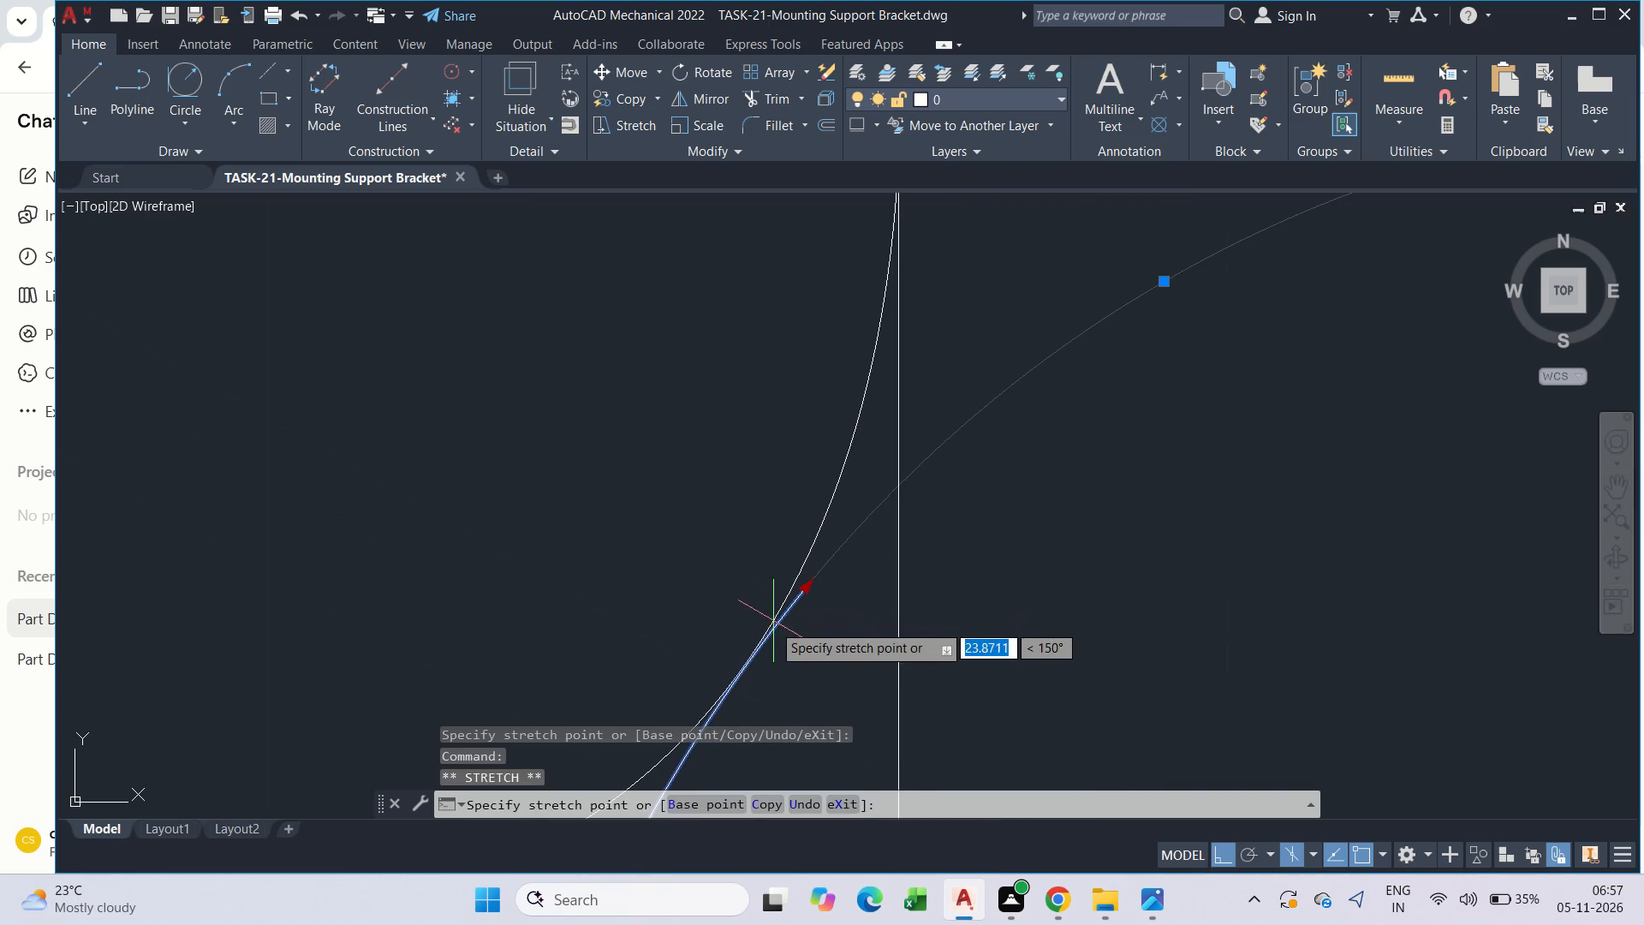
left_click(720, 696)
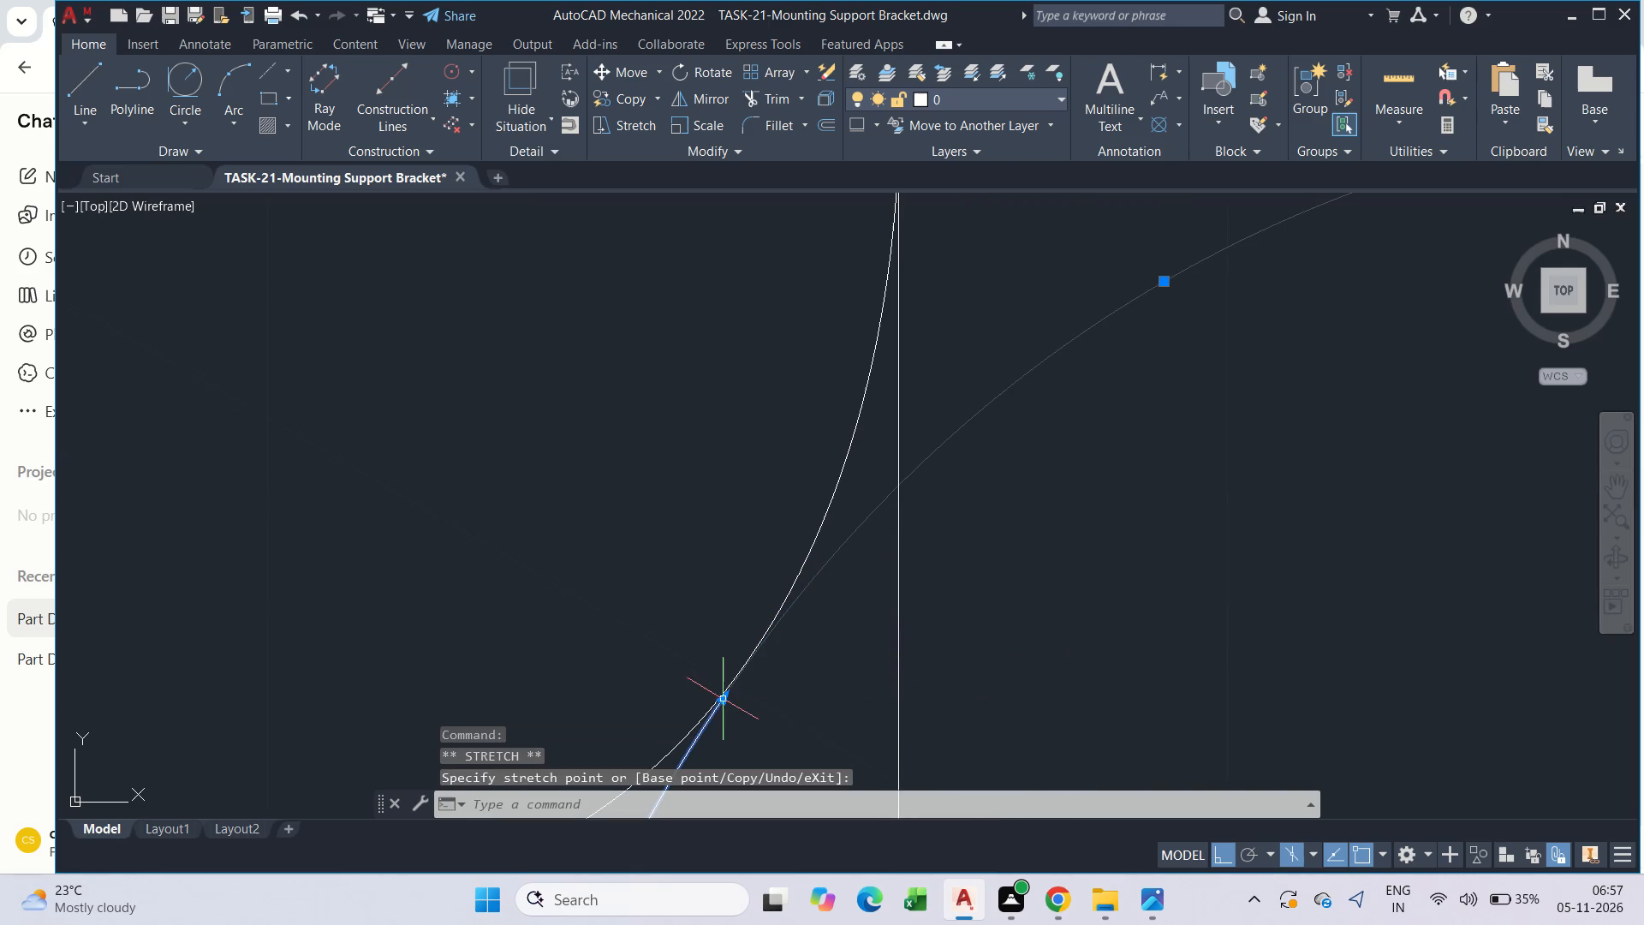
Stretch the diameter-56 arc's upper endpoint slightly farther up along the uppermost outer isocircle's edge.
scroll(739, 697, "up", 6)
middle_click_drag(917, 649, 978, 430)
scroll(912, 613, "down", 1)
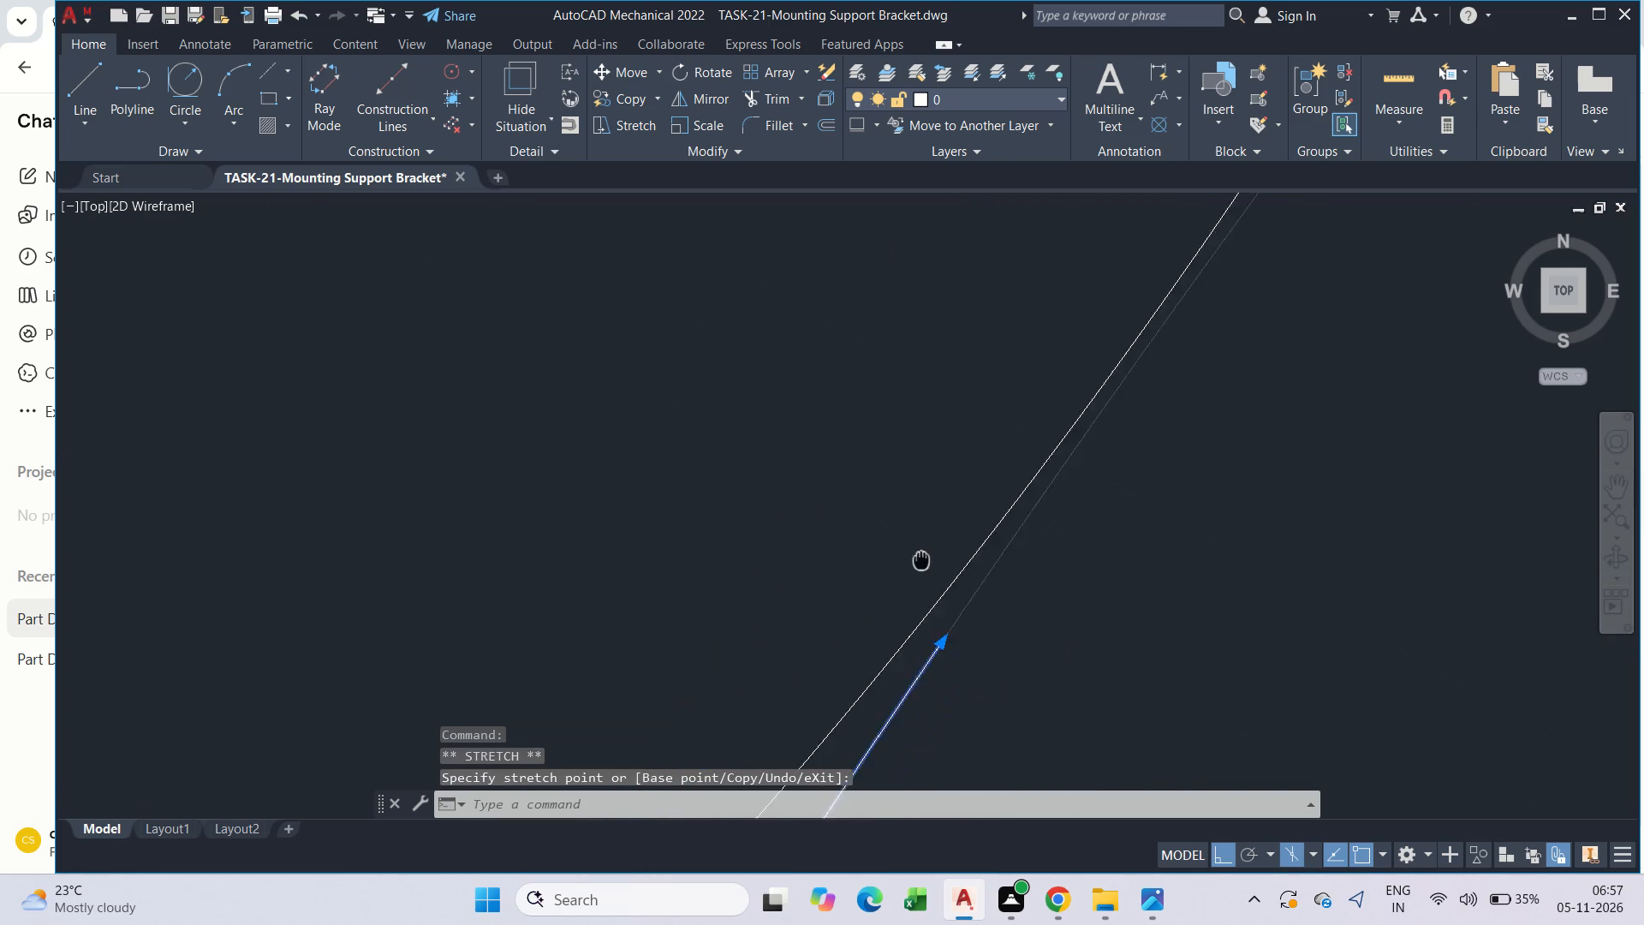
middle_click_drag(978, 430, 979, 427)
scroll(1067, 493, "down", 4)
scroll(1173, 323, "up", 4)
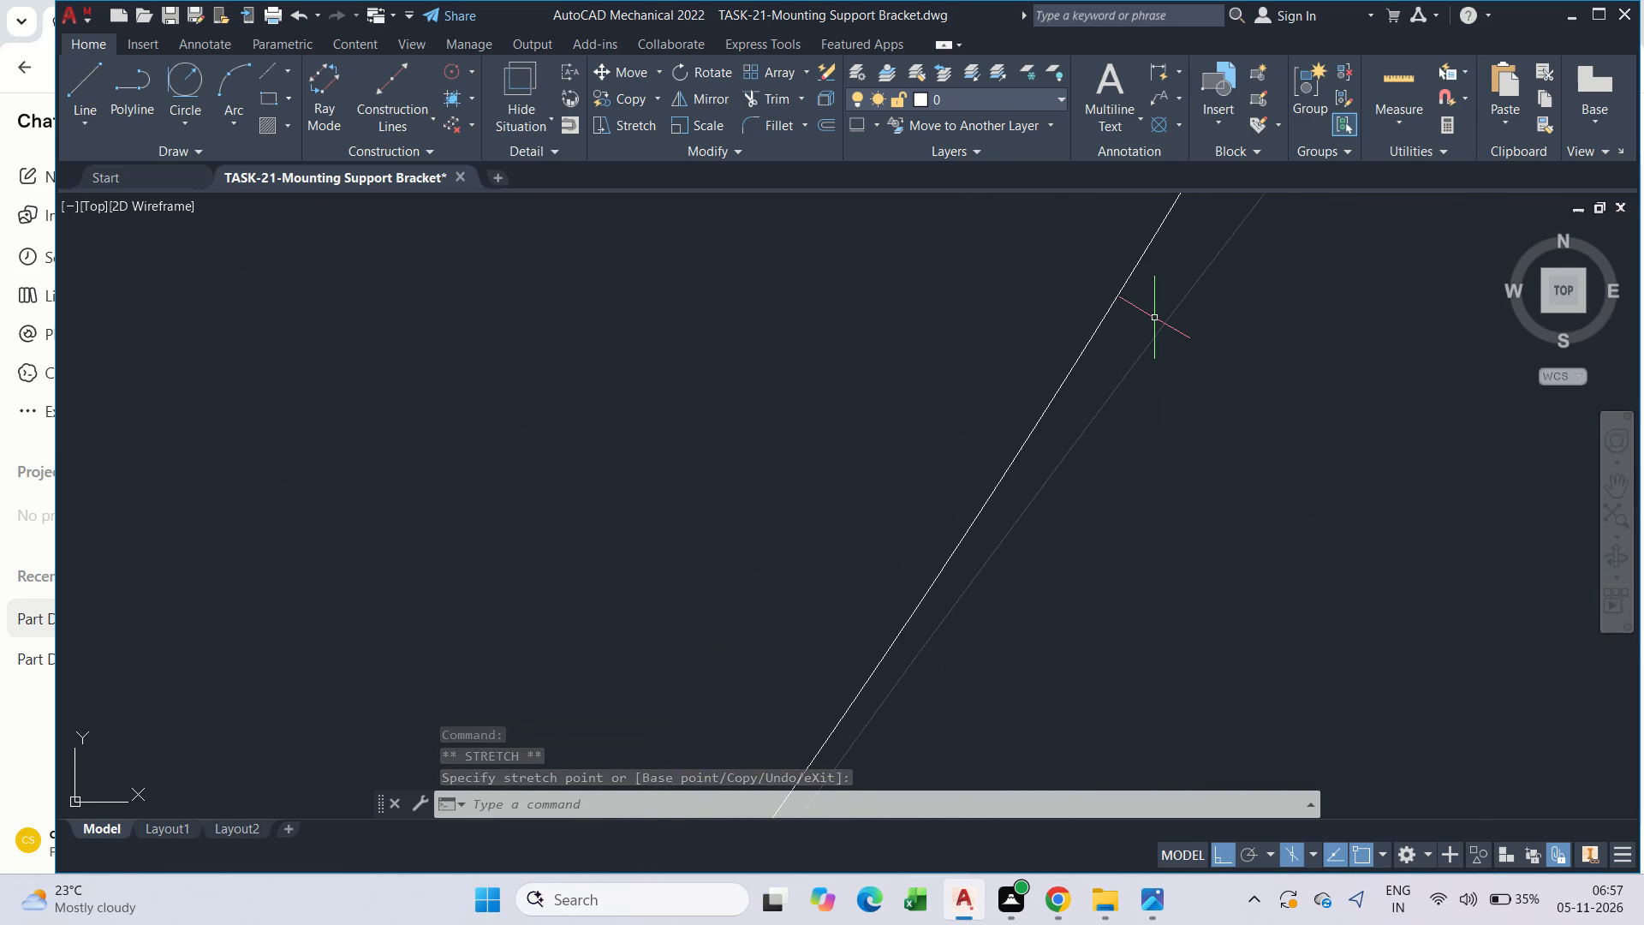
scroll(1154, 318, "down", 2)
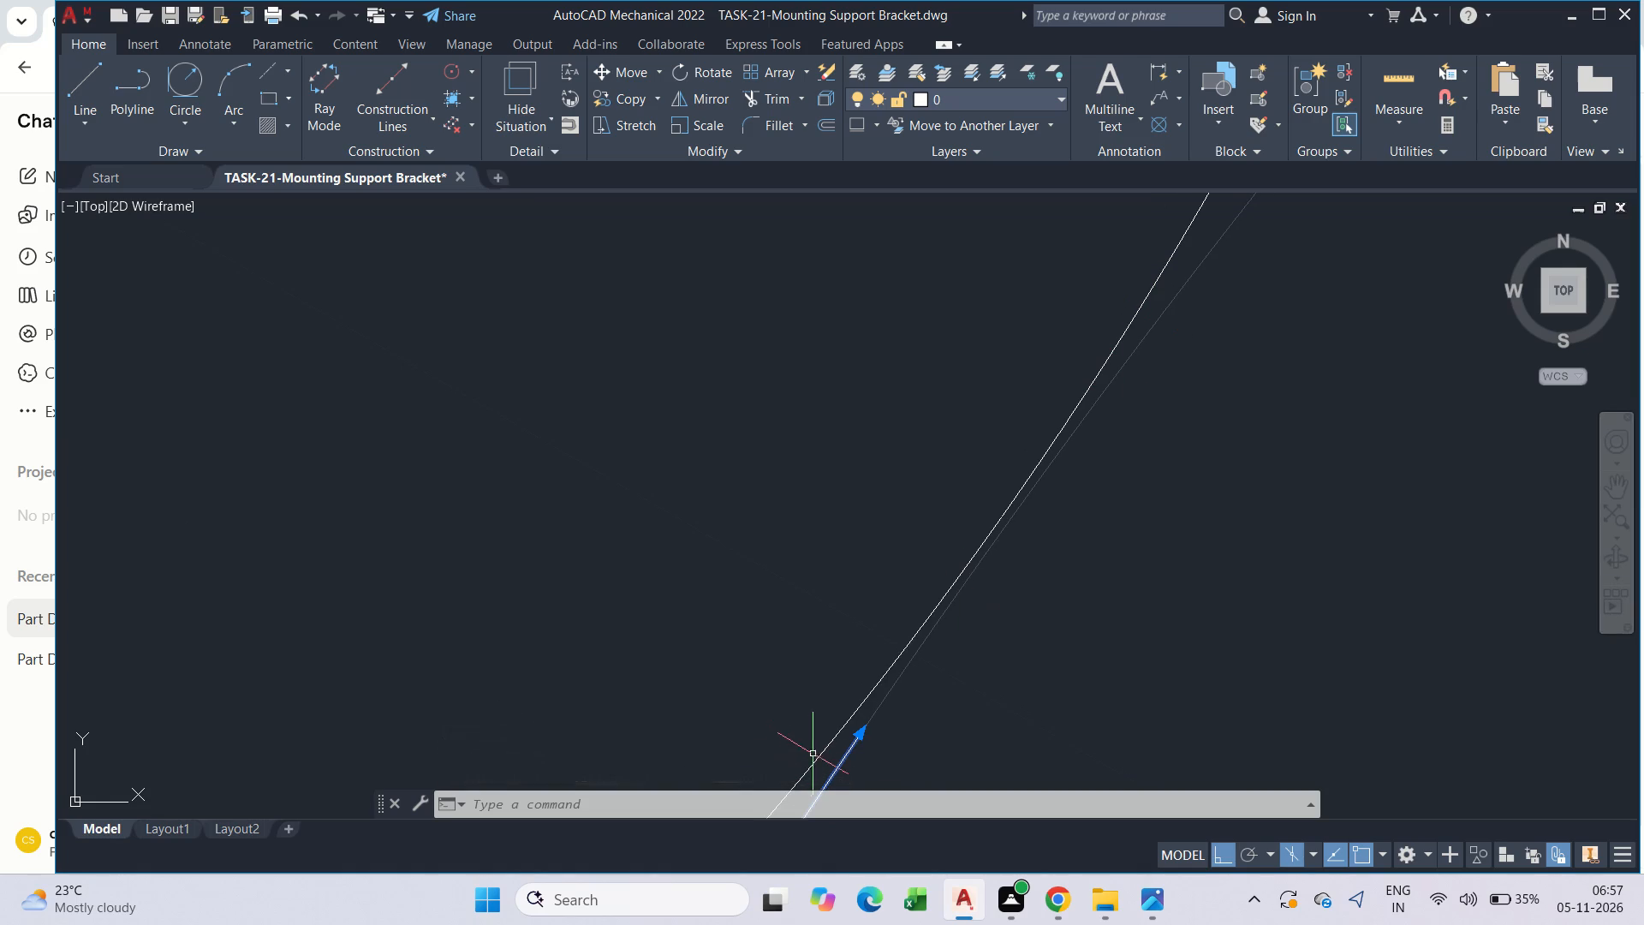
left_click(864, 731)
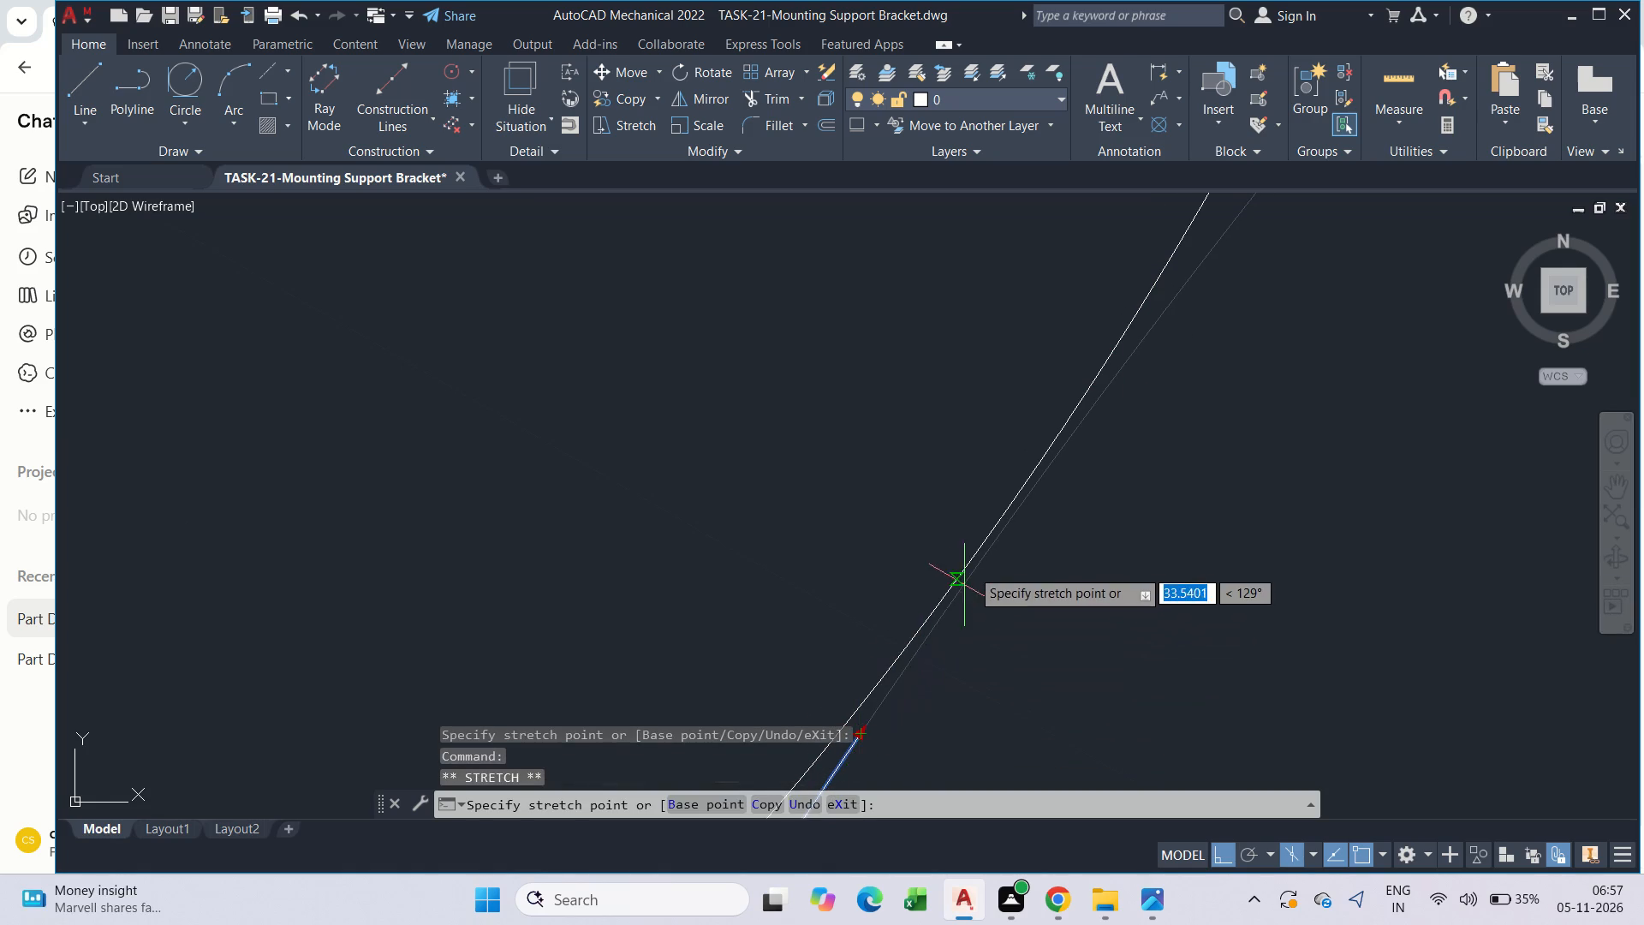
left_click(1010, 493)
scroll(1002, 515, "down", 2)
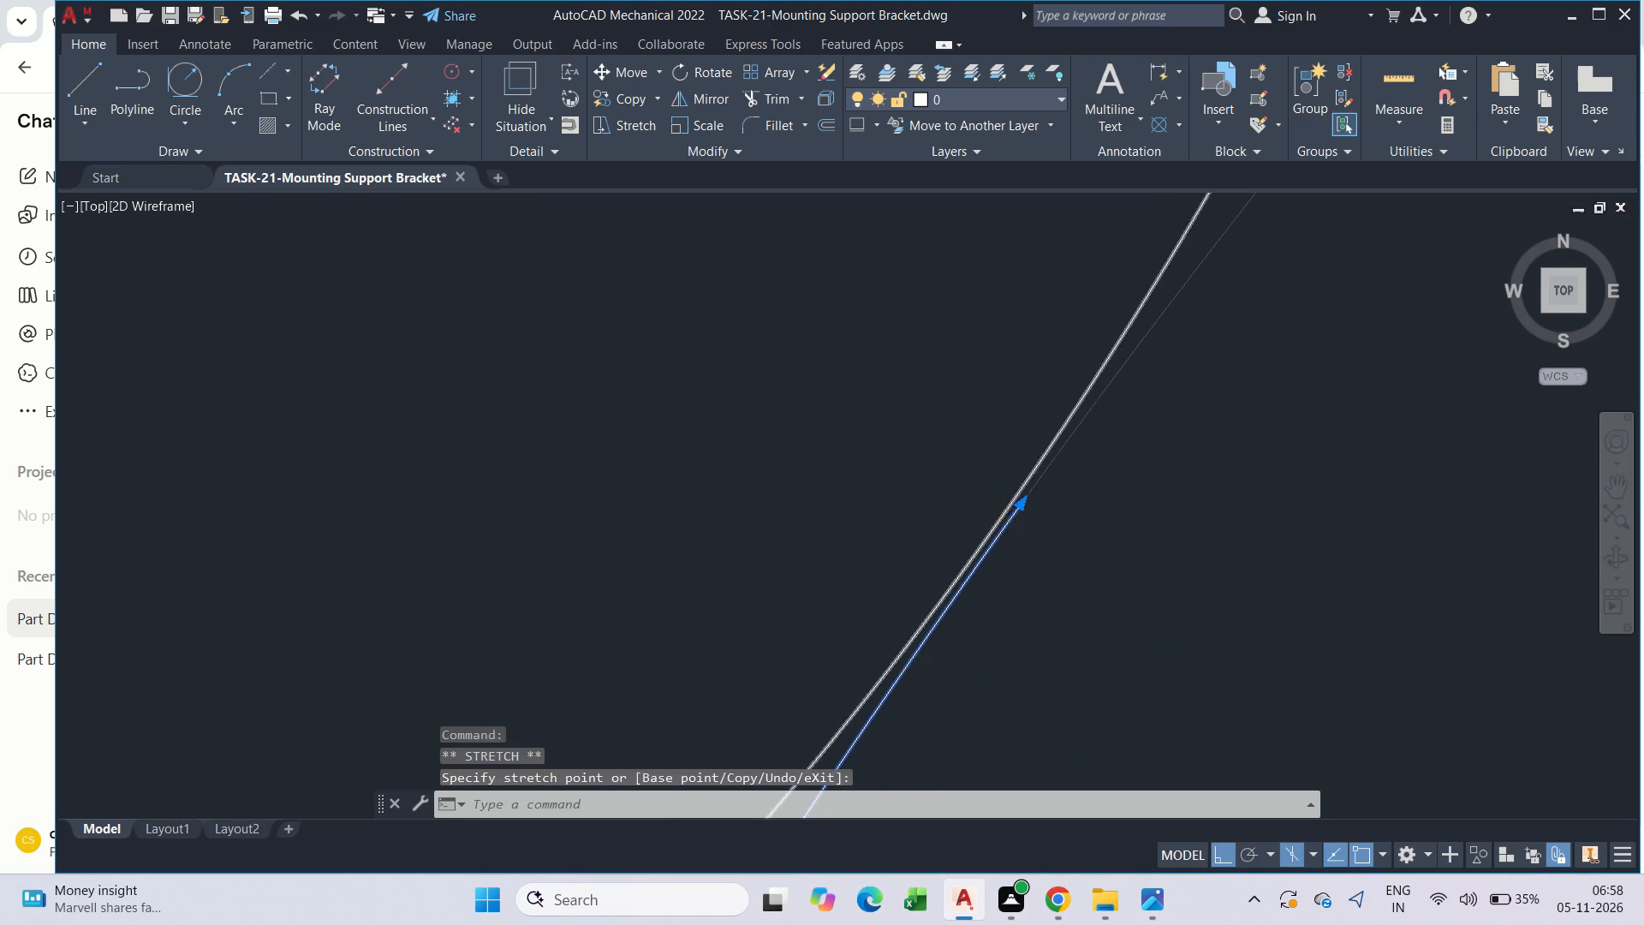
scroll(1002, 515, "down", 2)
key("Escape")
scroll(1002, 516, "down", 3)
middle_click_drag(1013, 553, 857, 549)
key("Escape")
scroll(857, 549, "down", 2)
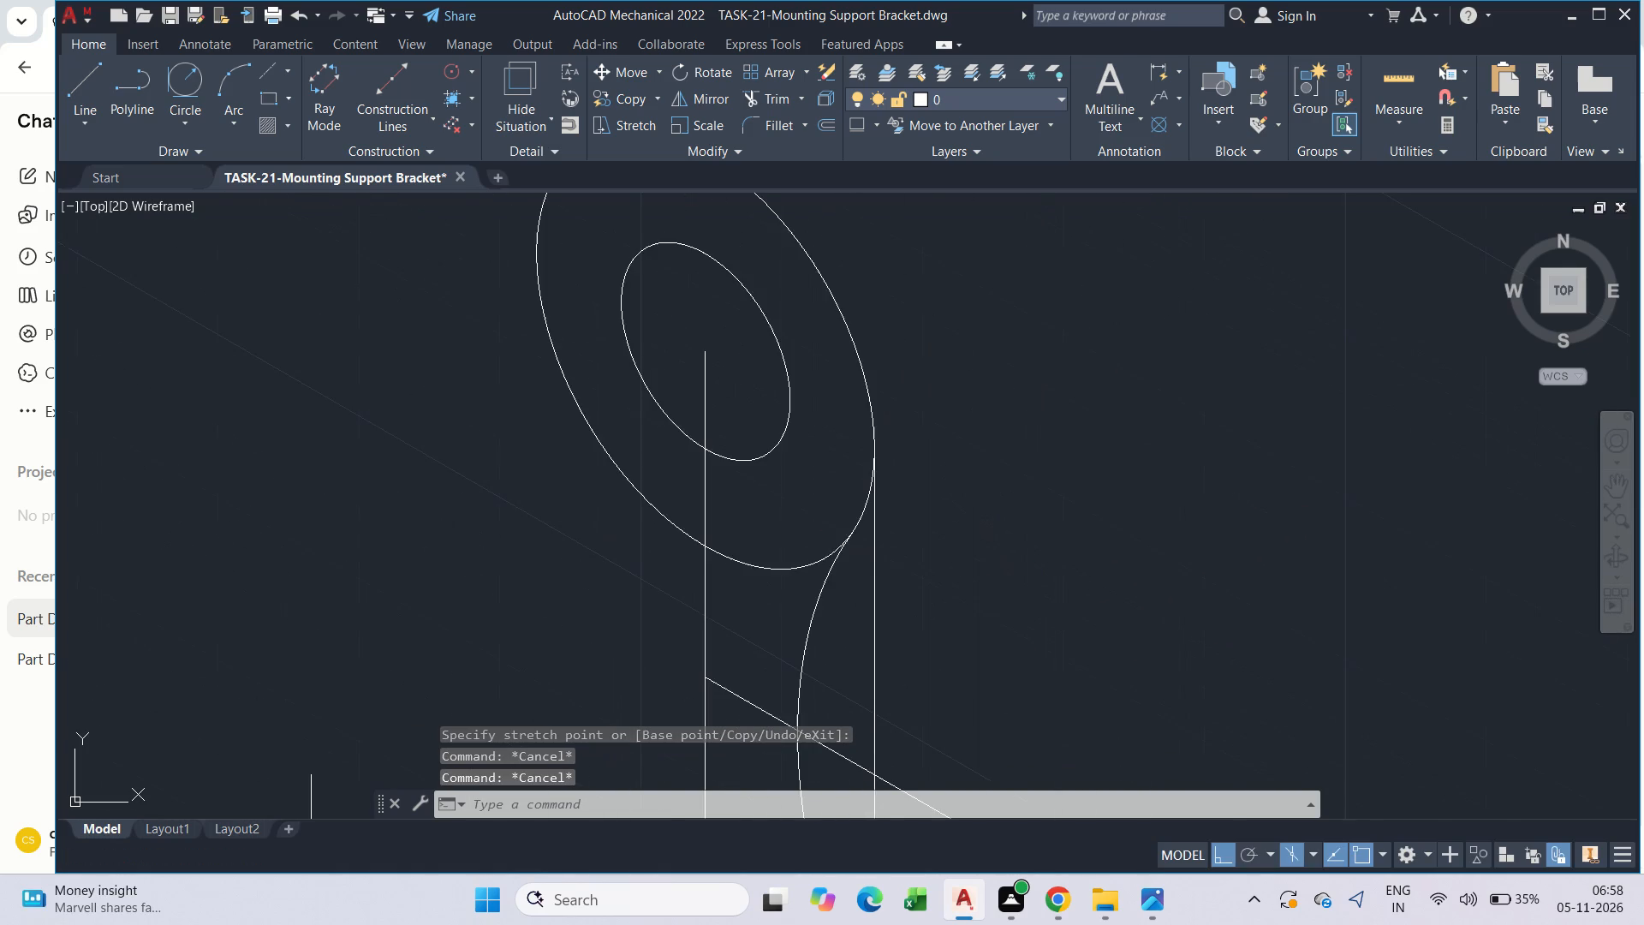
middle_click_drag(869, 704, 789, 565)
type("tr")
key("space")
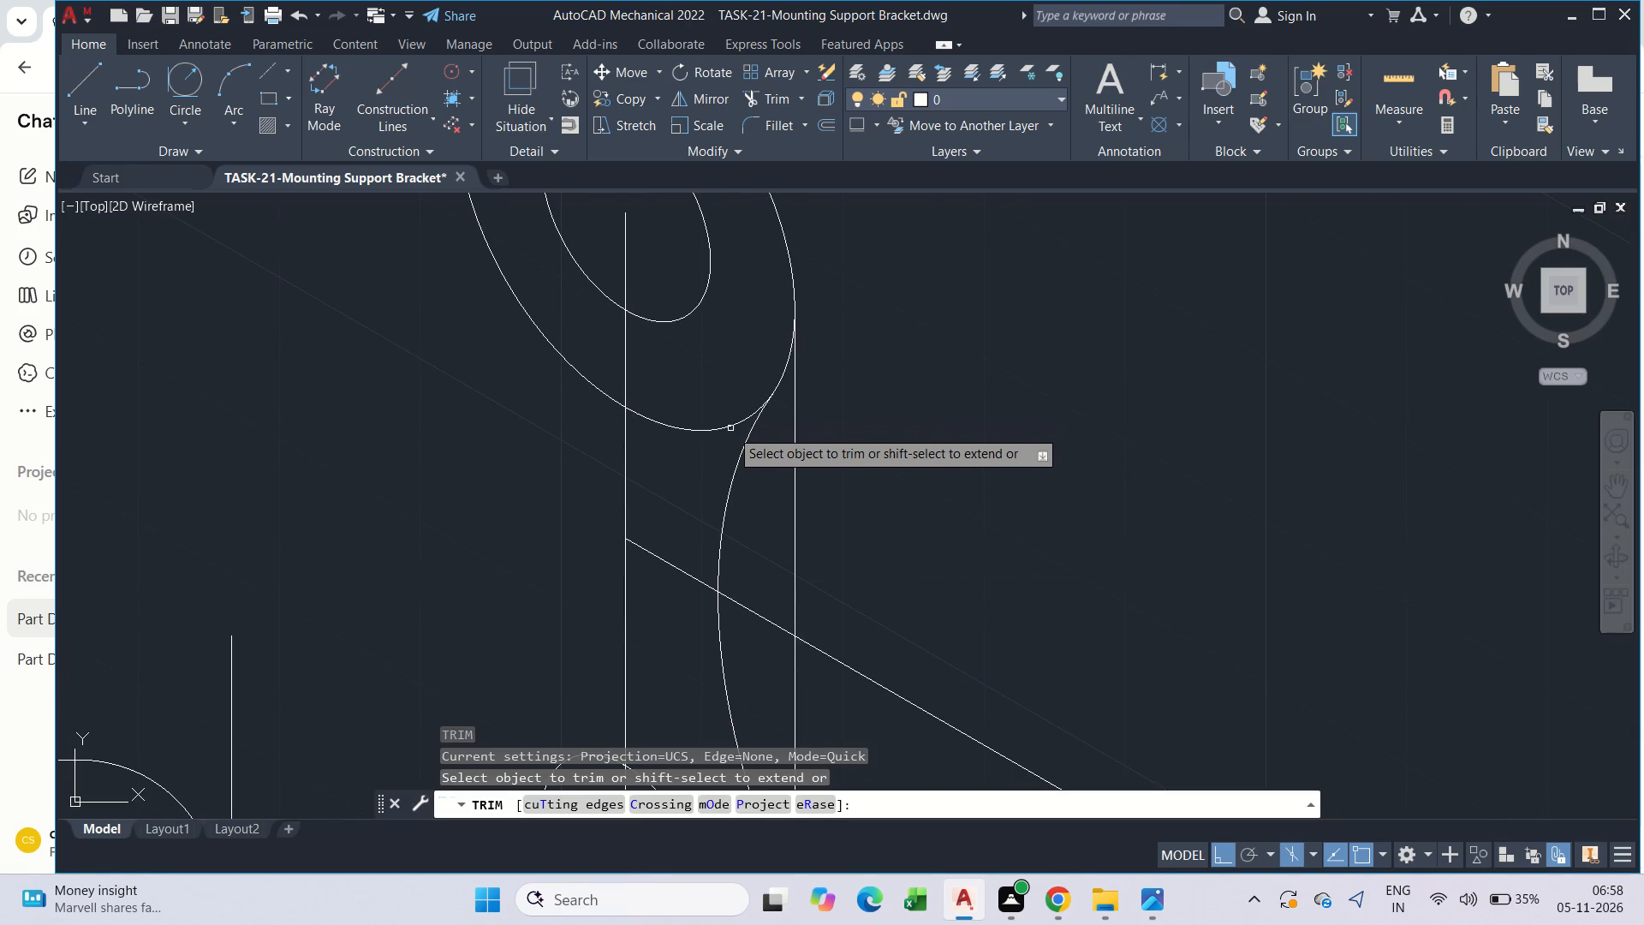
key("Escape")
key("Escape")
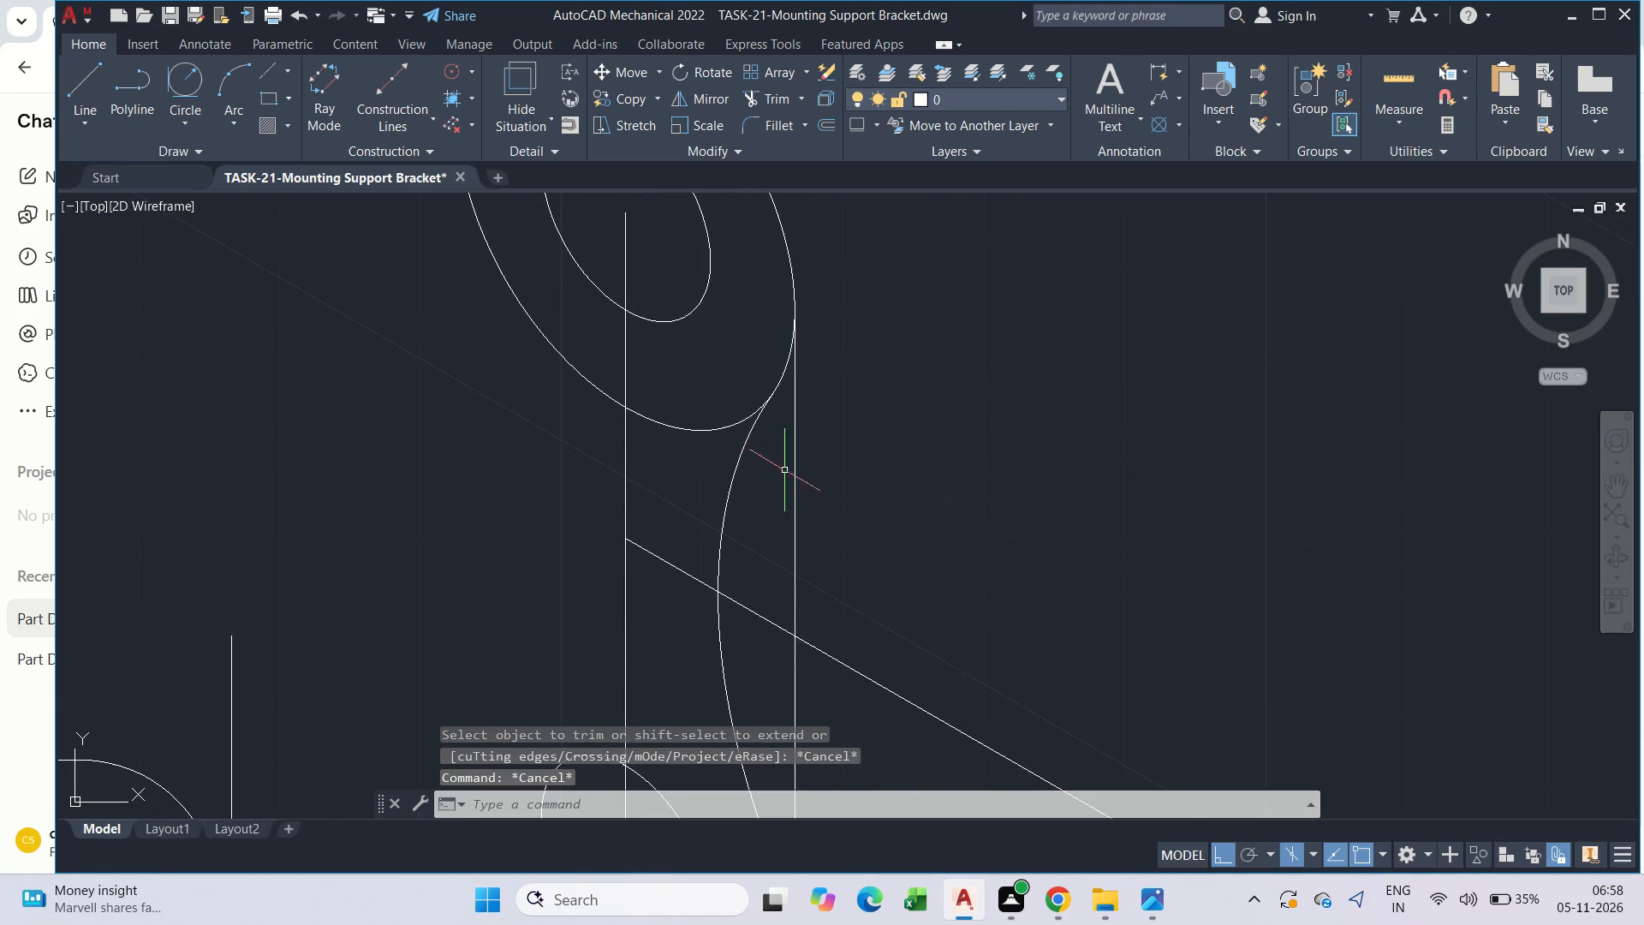
Examine the blended outline between the isocircles and the overall bracket geometry for the remaining edges.
scroll(778, 564, "down", 3)
middle_click_drag(789, 669, 670, 541)
scroll(652, 488, "up", 2)
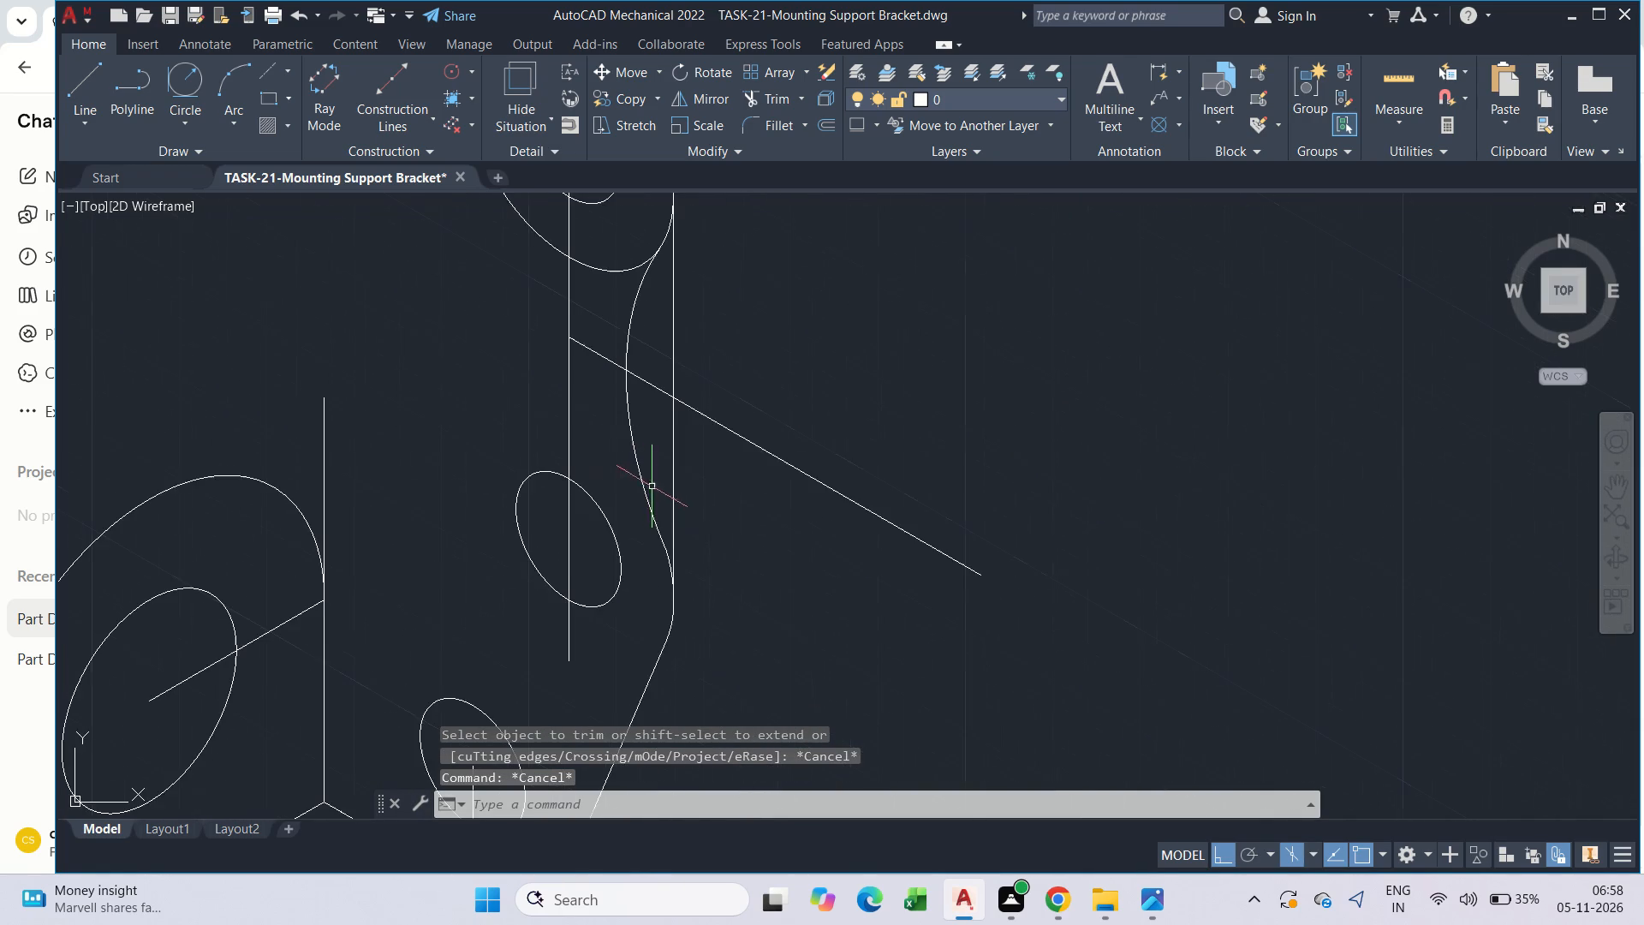
middle_click_drag(638, 415, 687, 510)
key("Escape")
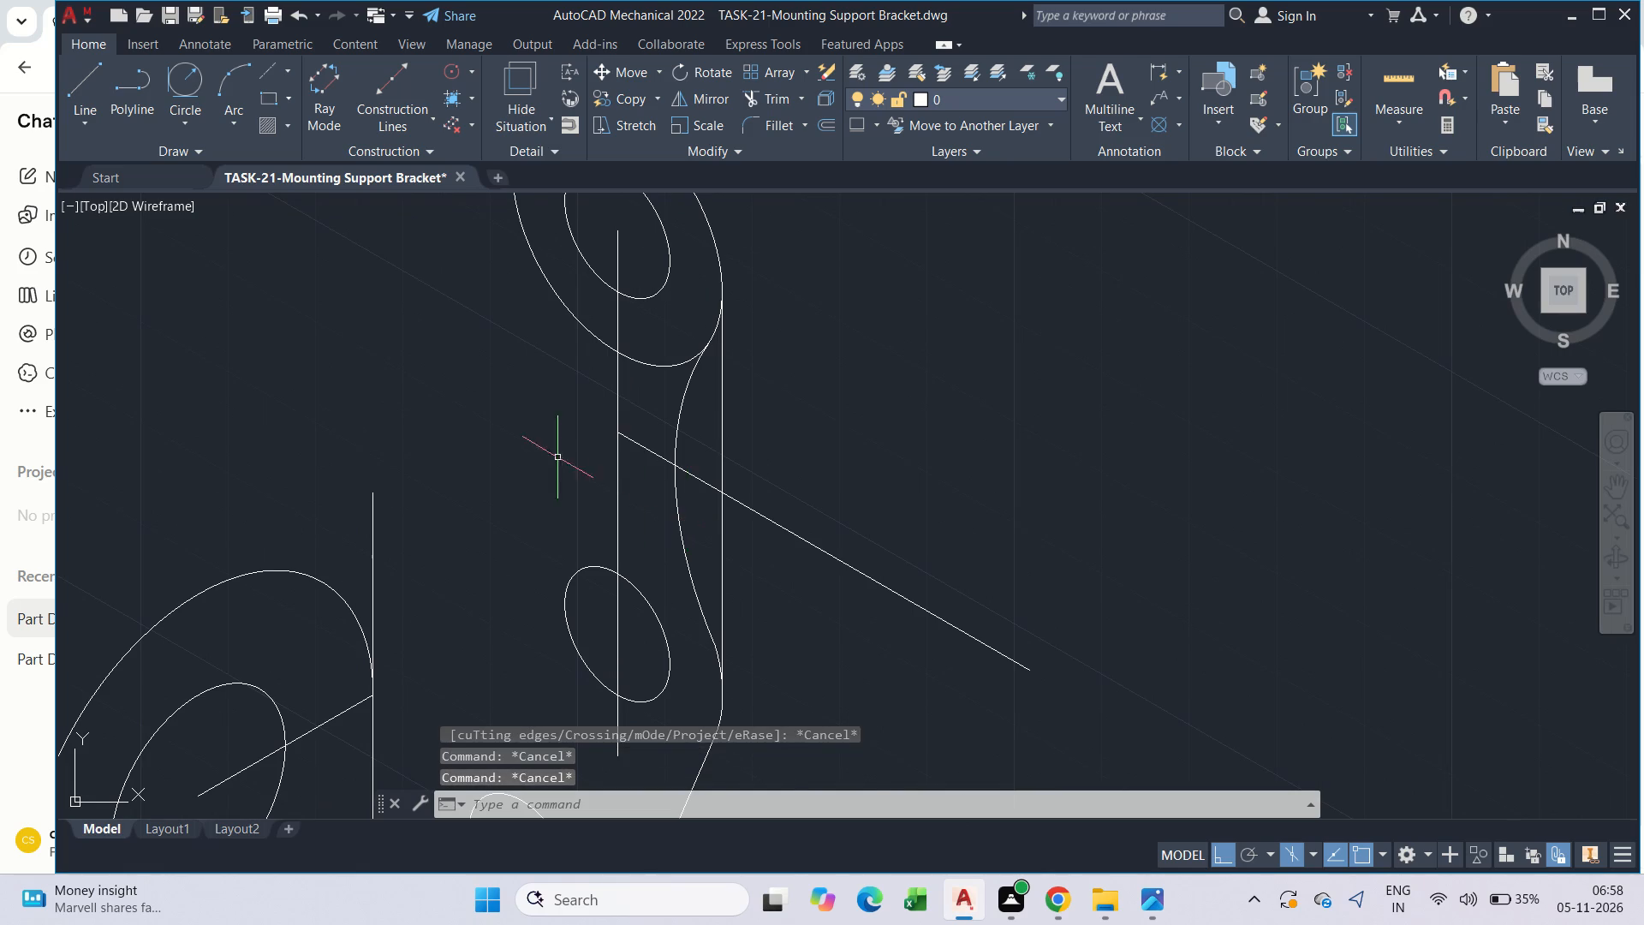
middle_click_drag(550, 374, 664, 646)
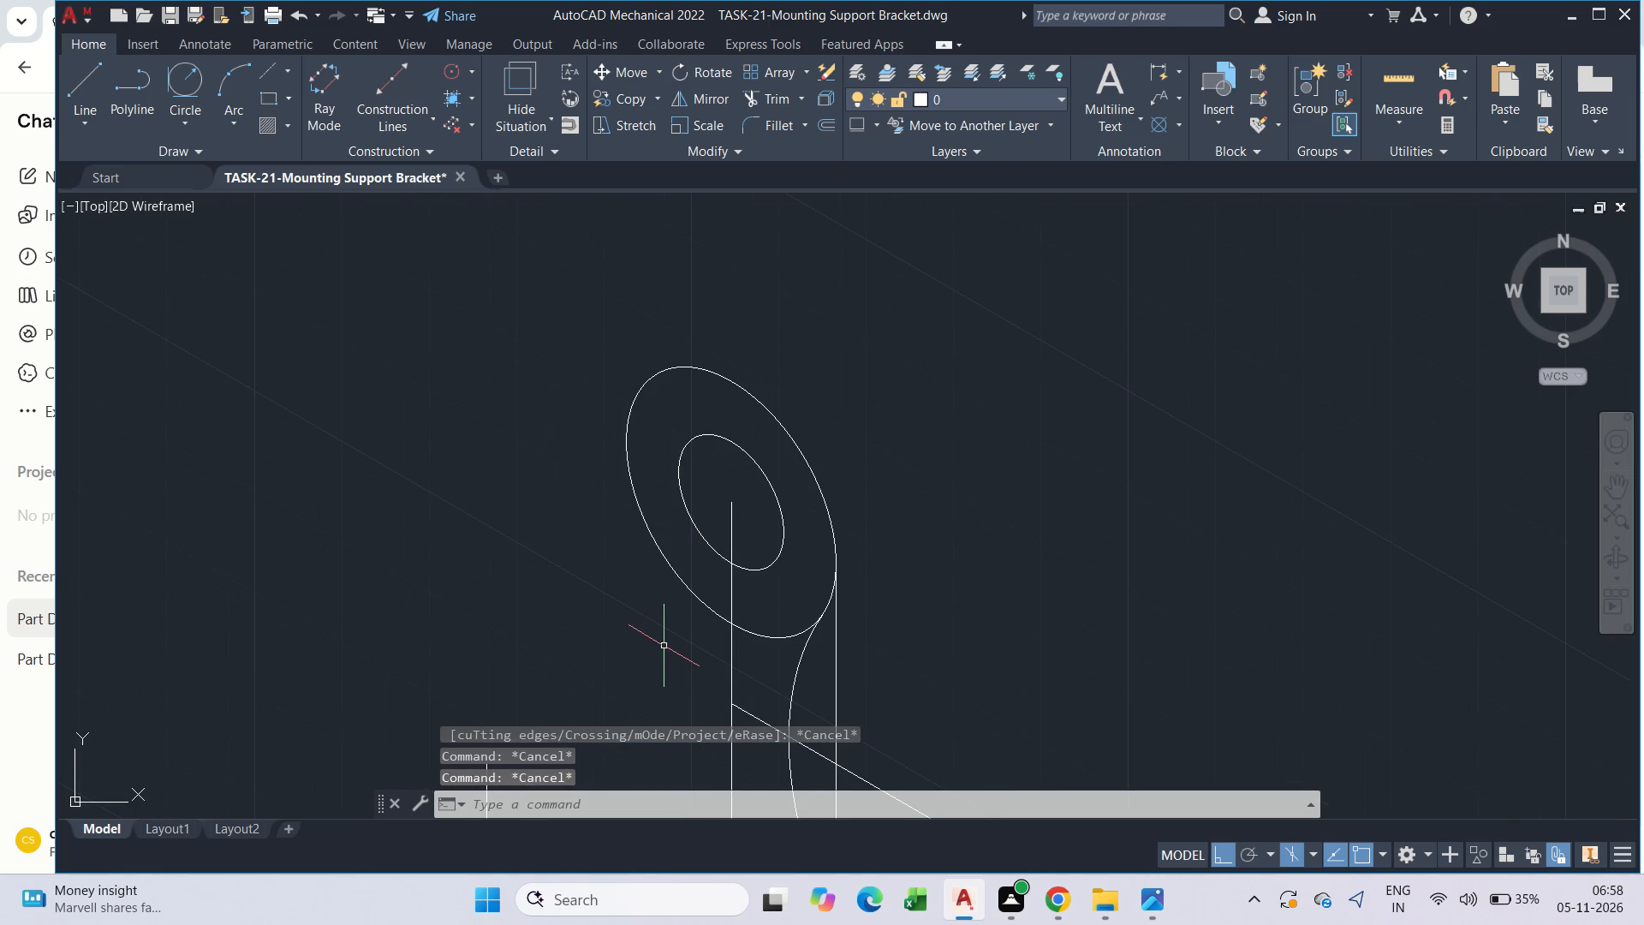
scroll(716, 641, "down", 3)
middle_click_drag(790, 767, 772, 555)
scroll(731, 487, "up", 3)
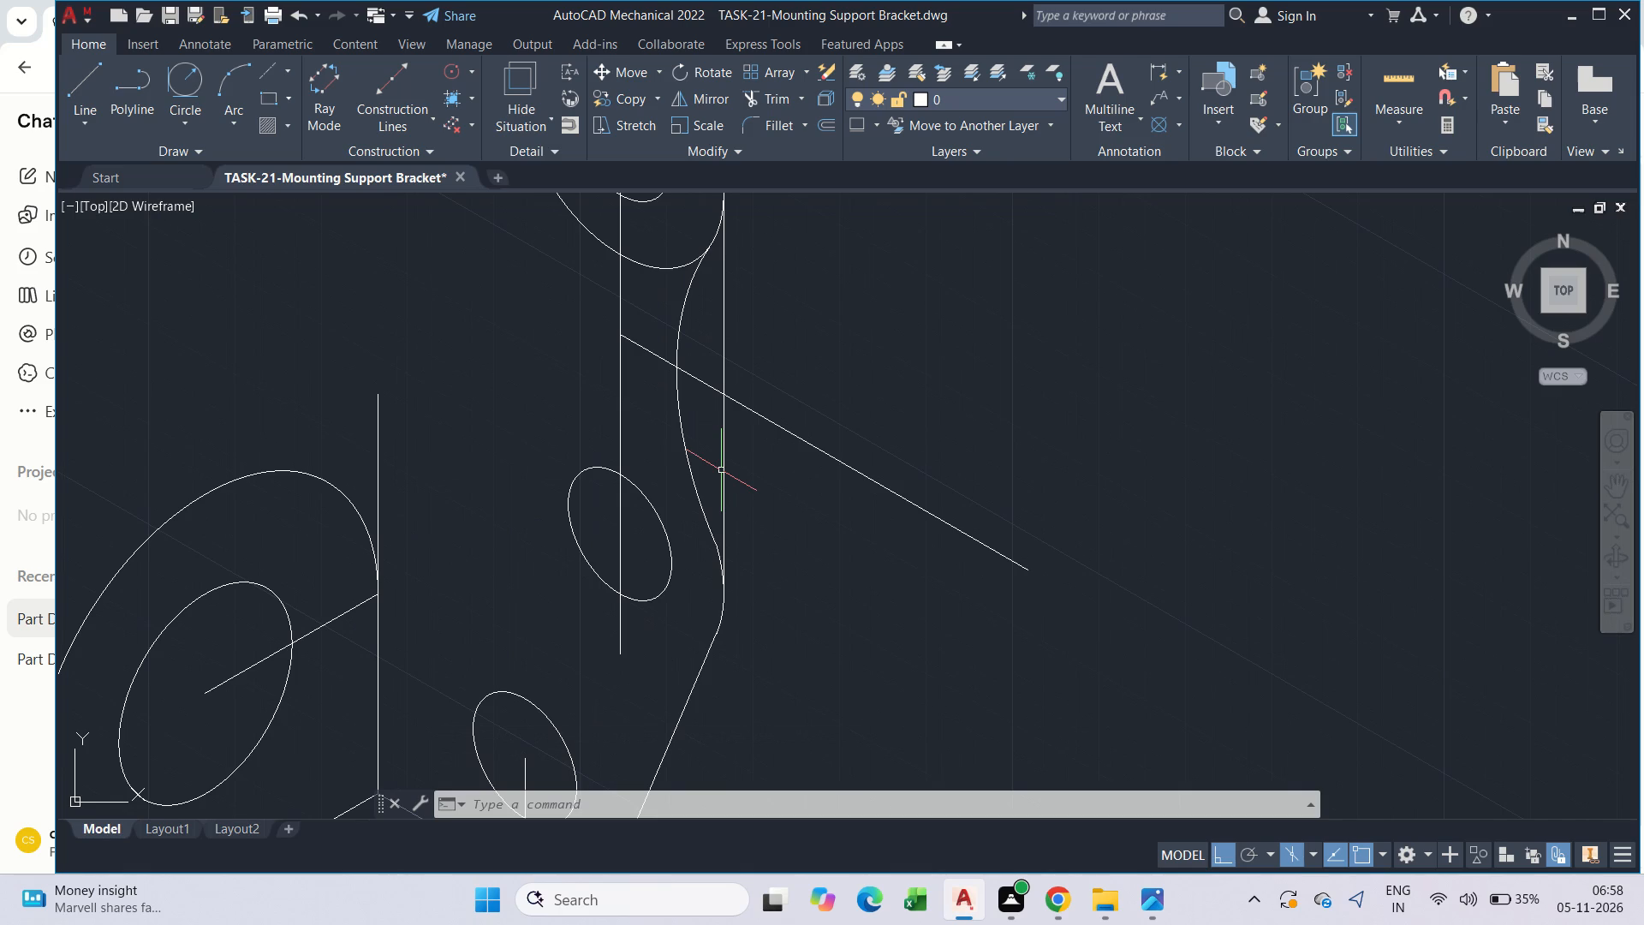
scroll(759, 705, "down", 1)
middle_click_drag(665, 661, 1017, 389)
key("Escape")
scroll(887, 487, "down", 2)
middle_click_drag(831, 521, 806, 582)
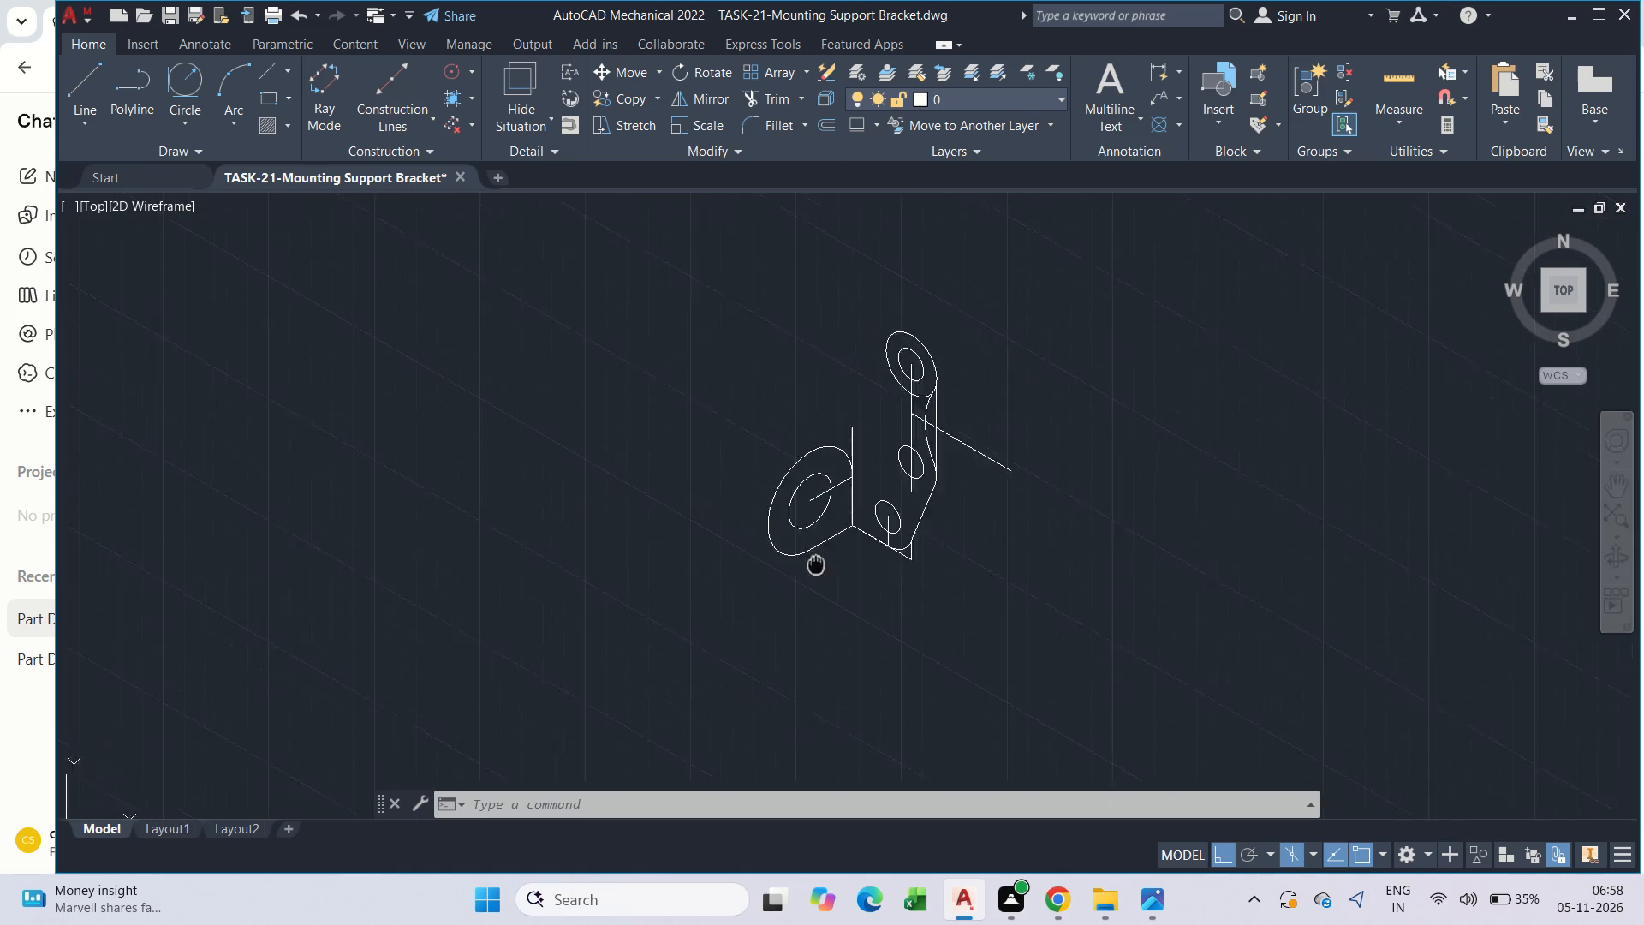
middle_click_drag(806, 582, 756, 683)
key("Escape")
scroll(694, 616, "up", 1)
middle_click_drag(692, 613, 688, 580)
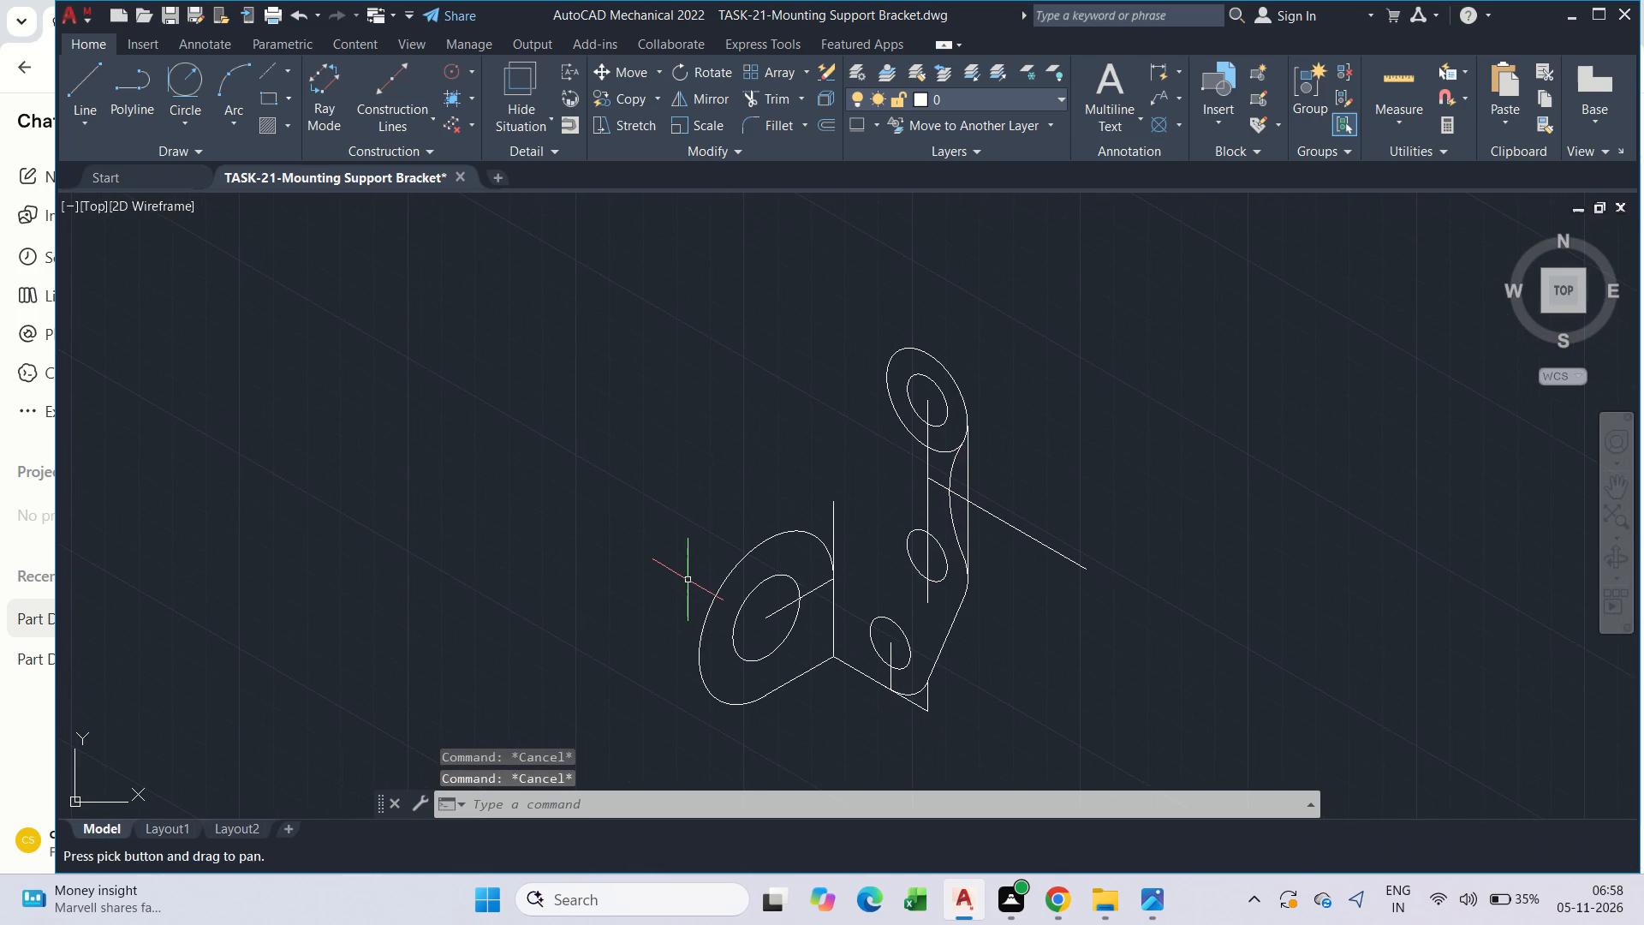
key("Escape")
key("Escape")
scroll(850, 527, "up", 3)
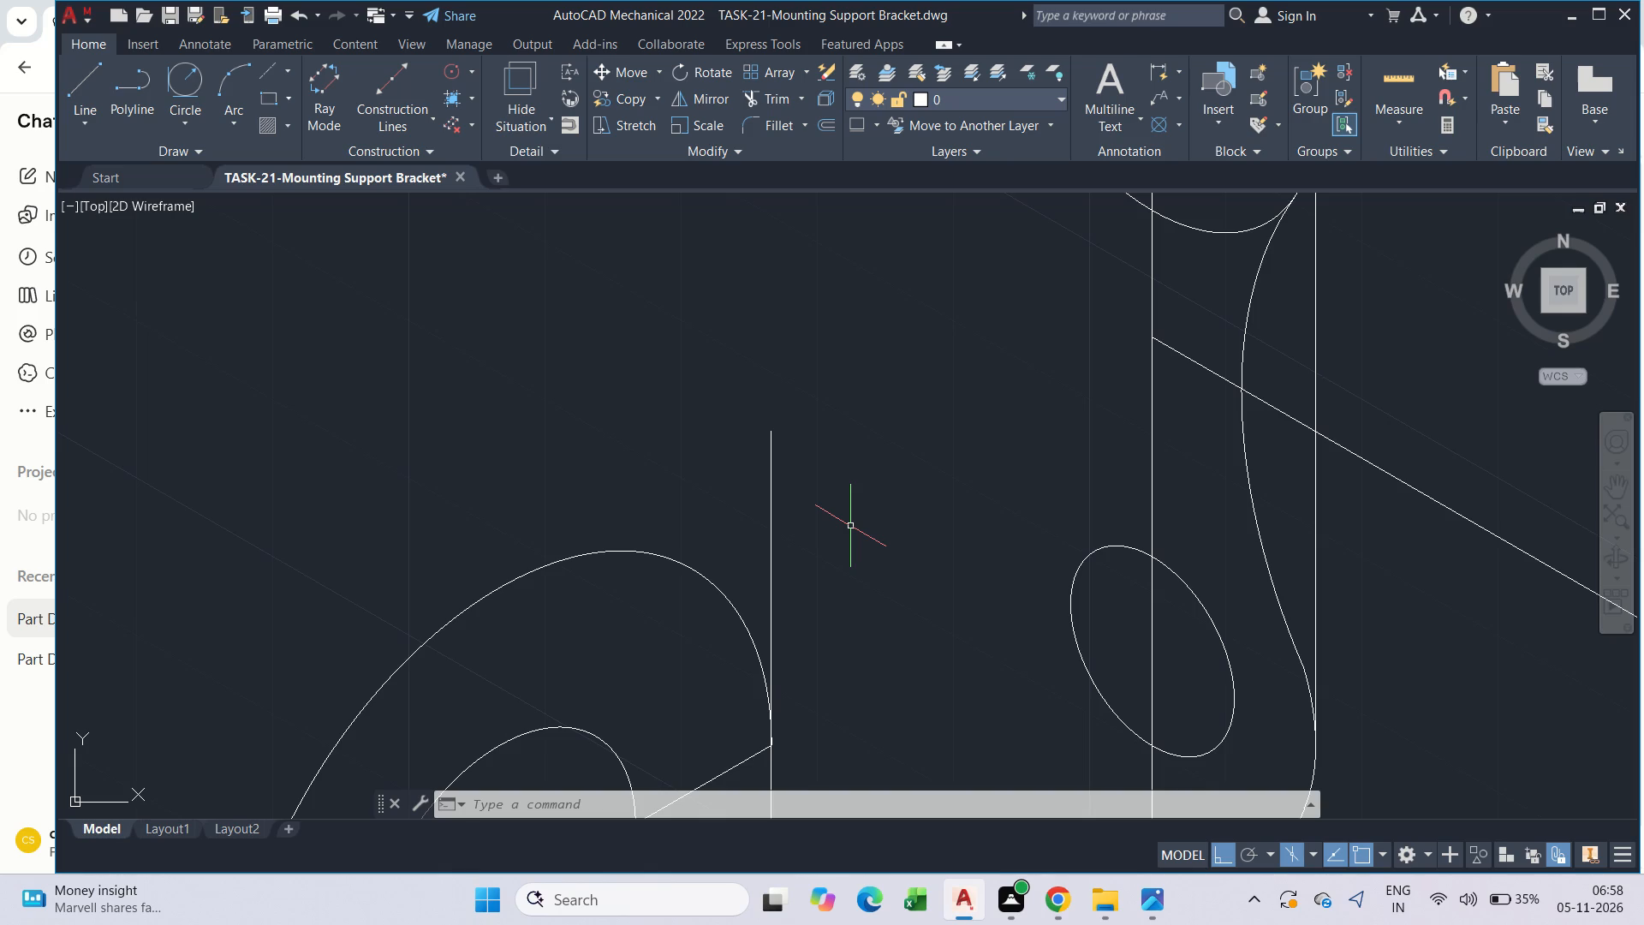
key("Escape")
Delete the vertical line rising from the corner shared by the two bracket faces, beside the large isocircle.
scroll(850, 526, "down", 3)
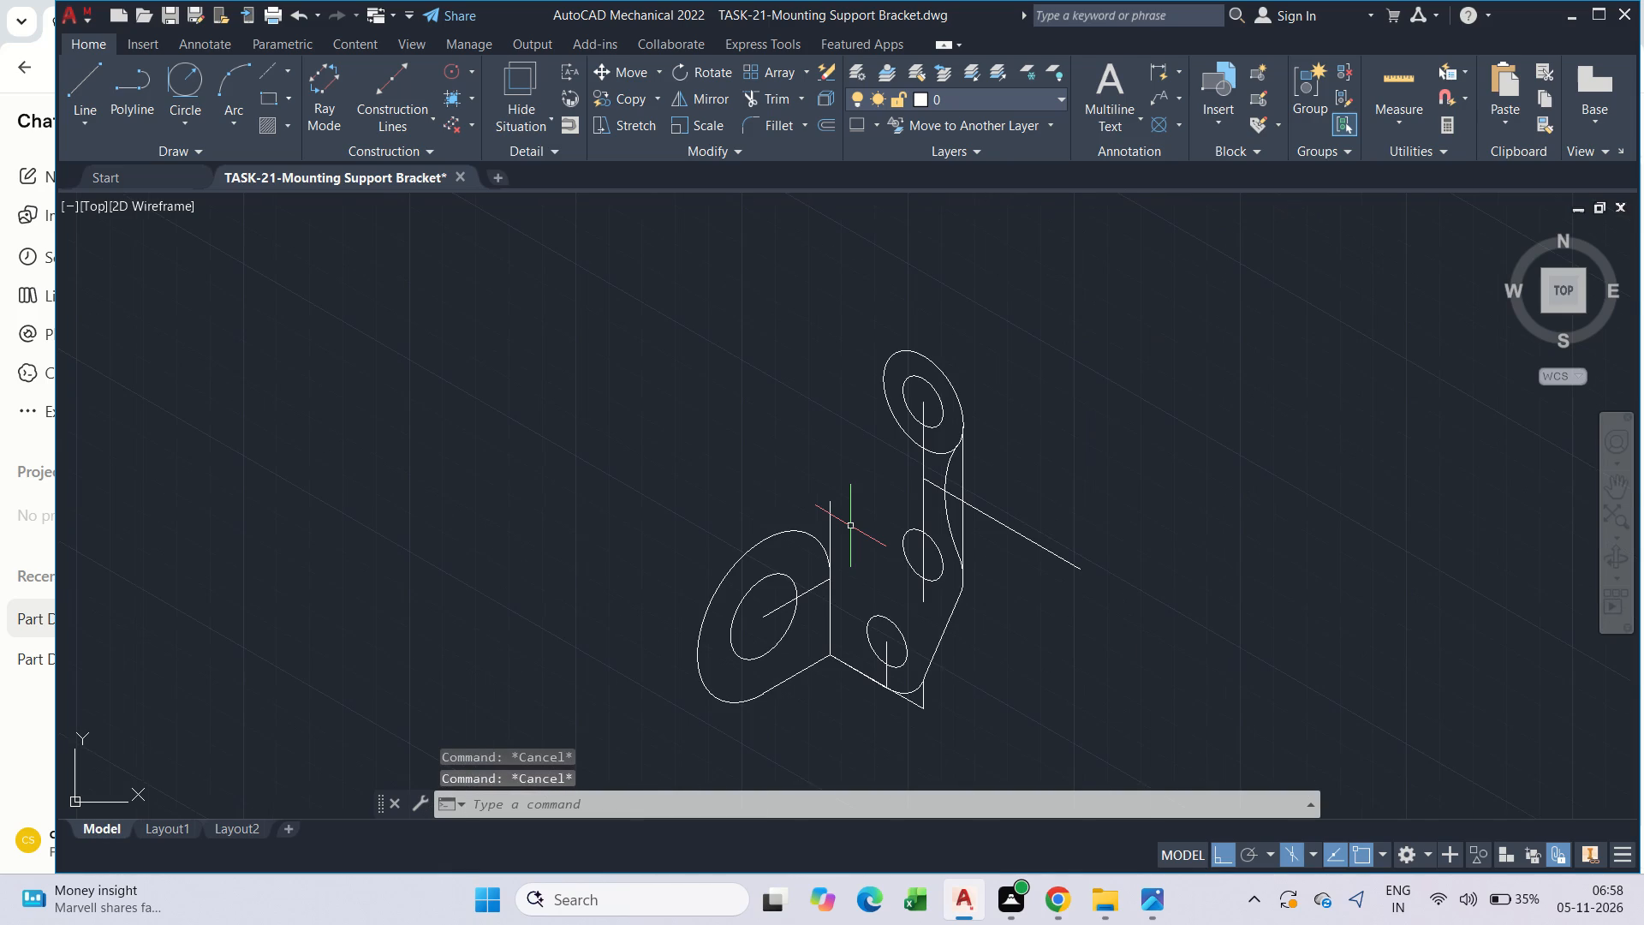
scroll(850, 526, "up", 1)
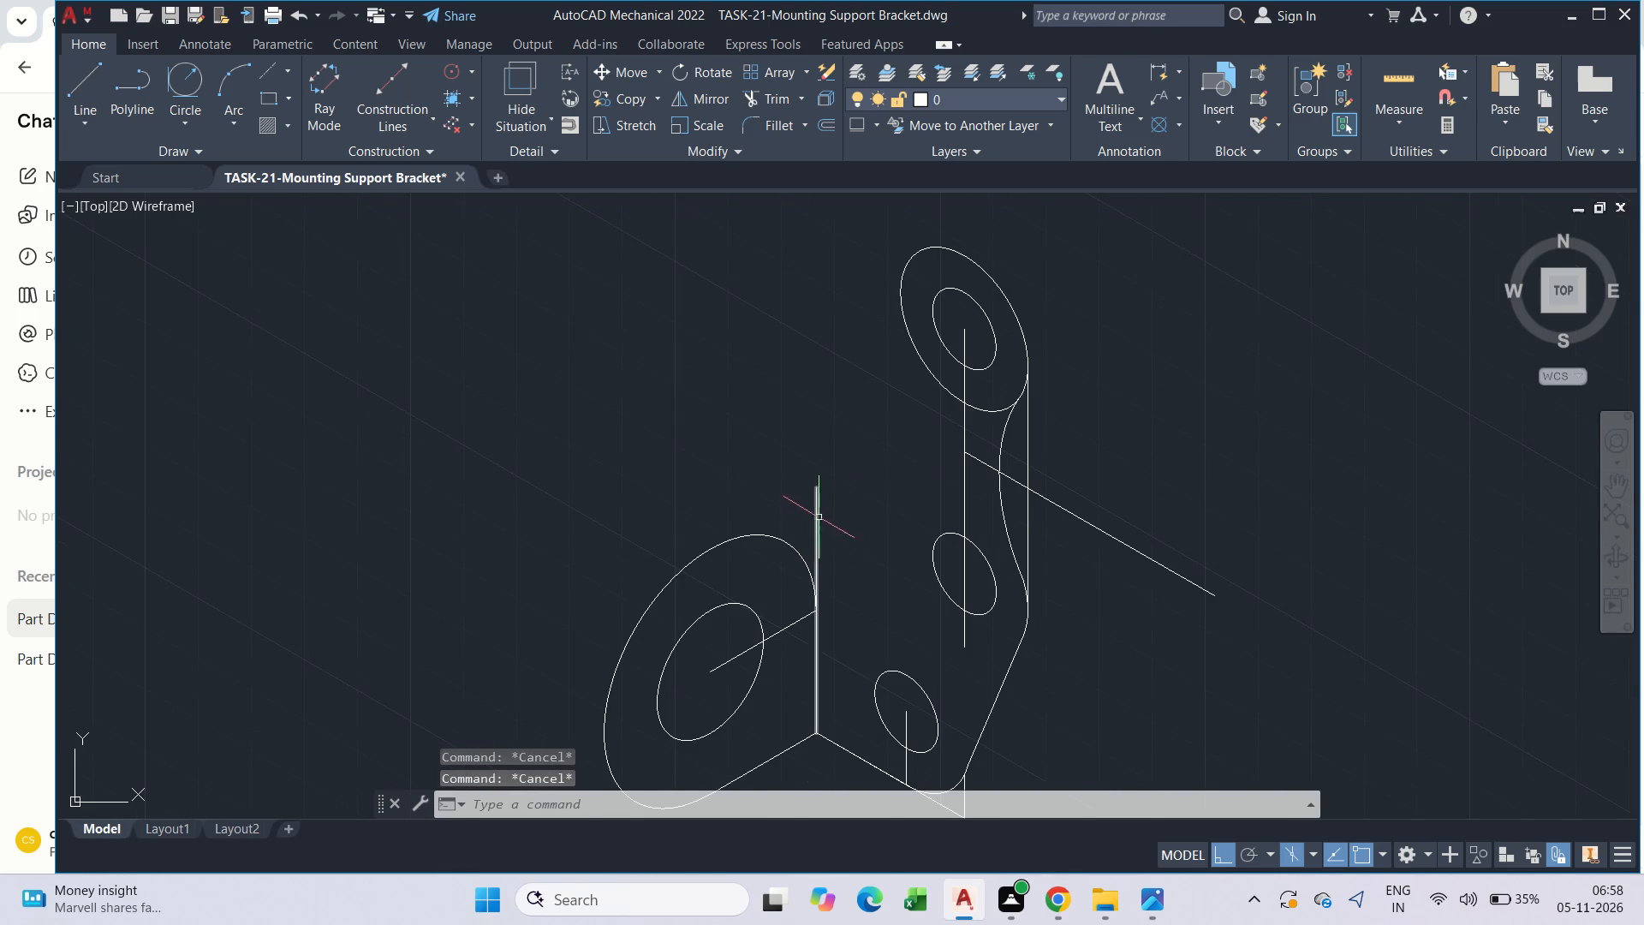
left_click(819, 517)
left_click(791, 524)
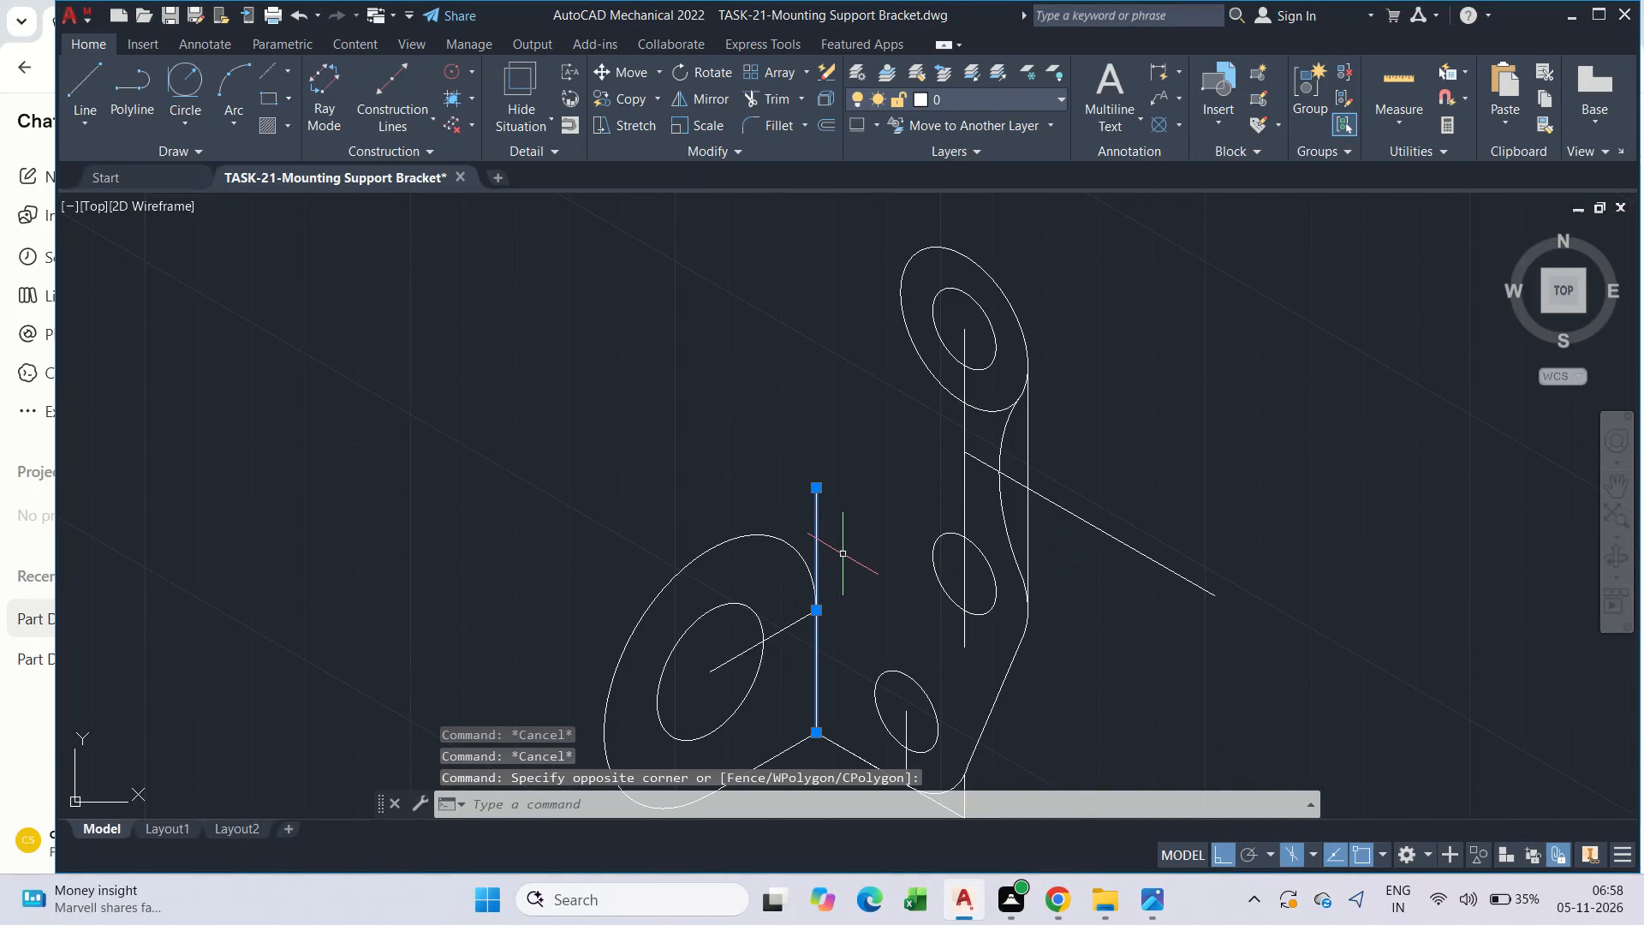
key("Delete")
Draw connected lines from the corner shared by the two bracket faces: 40 vertically up, 58 along the 210° isometric direction, and 60 vertically up.
type("l")
key("space")
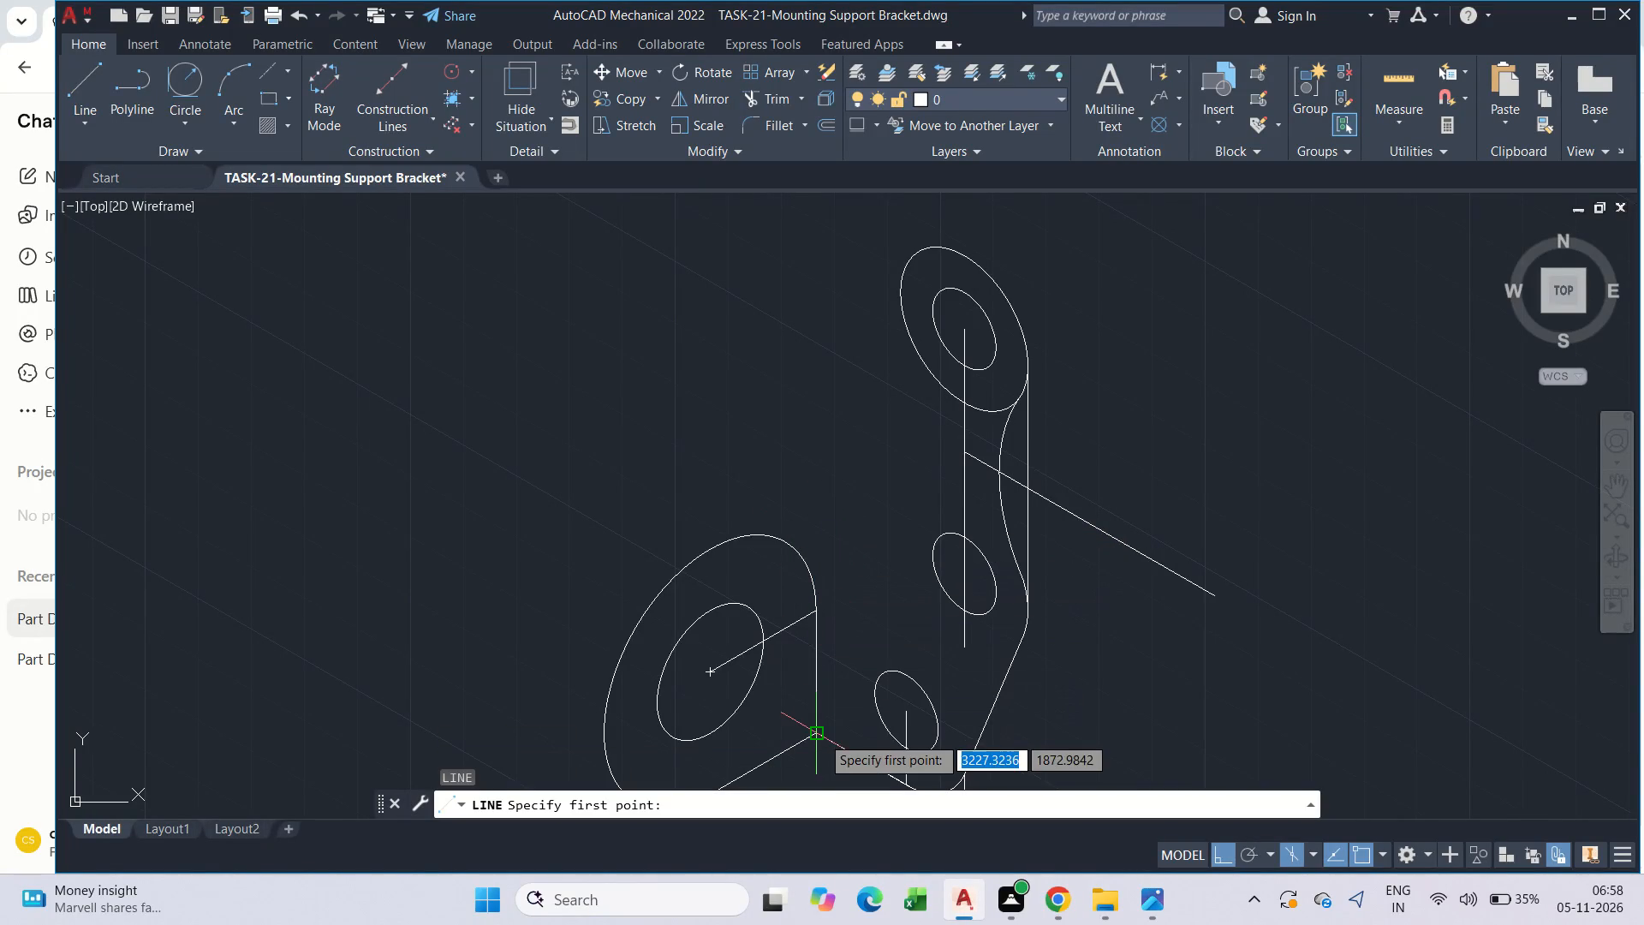
left_click(820, 737)
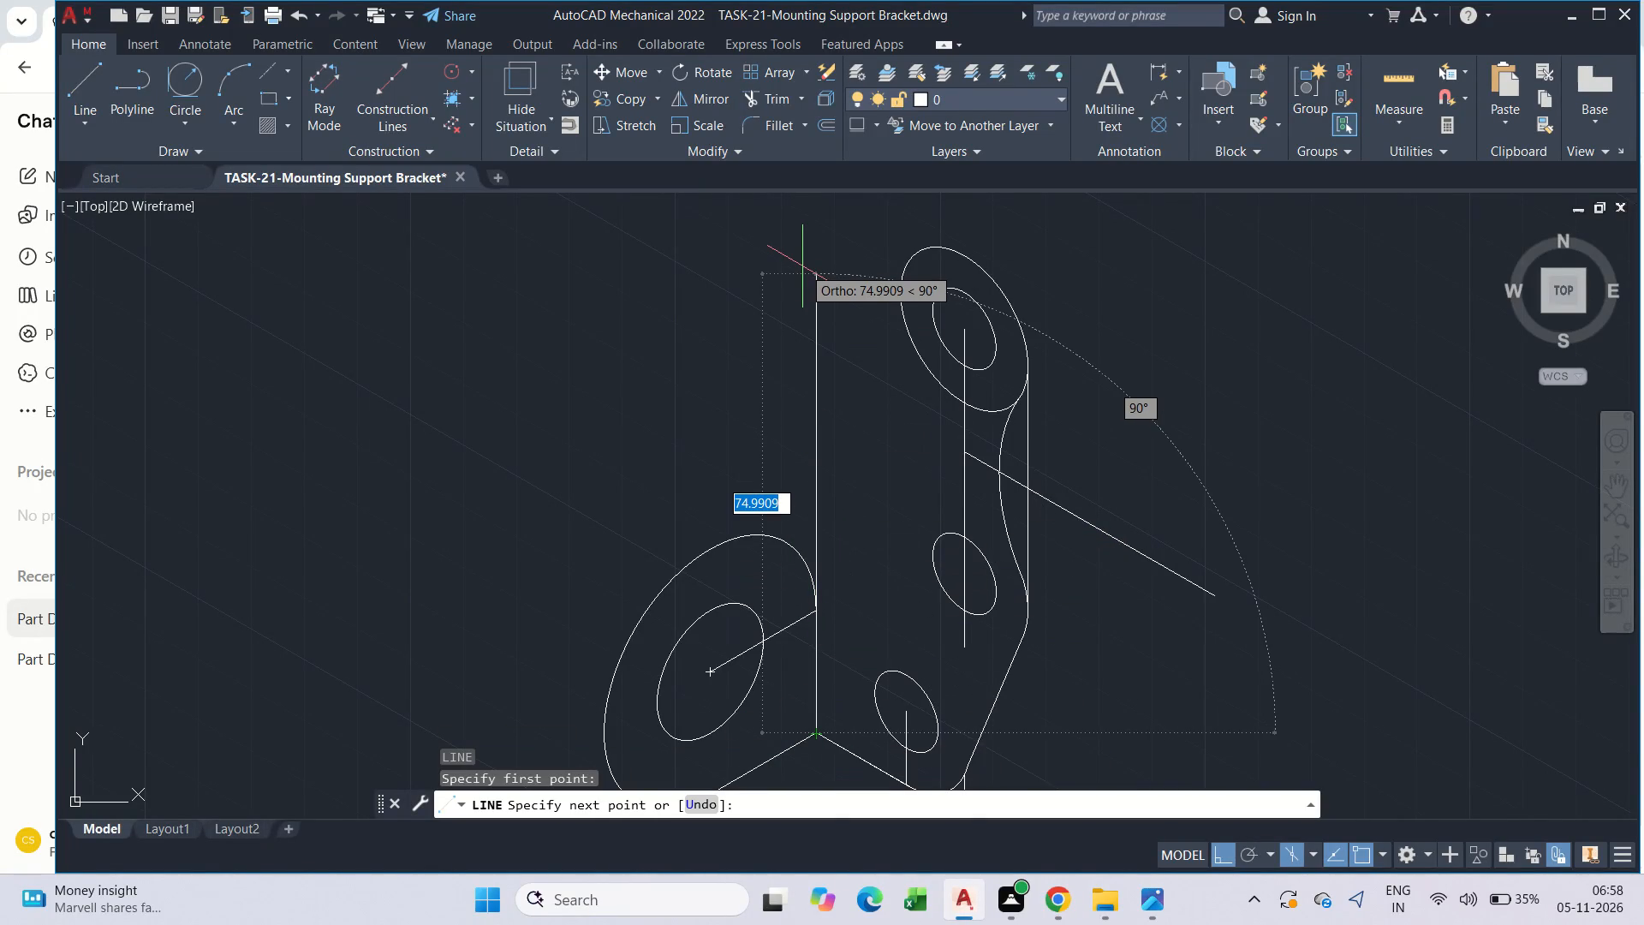
type("40")
key("Return")
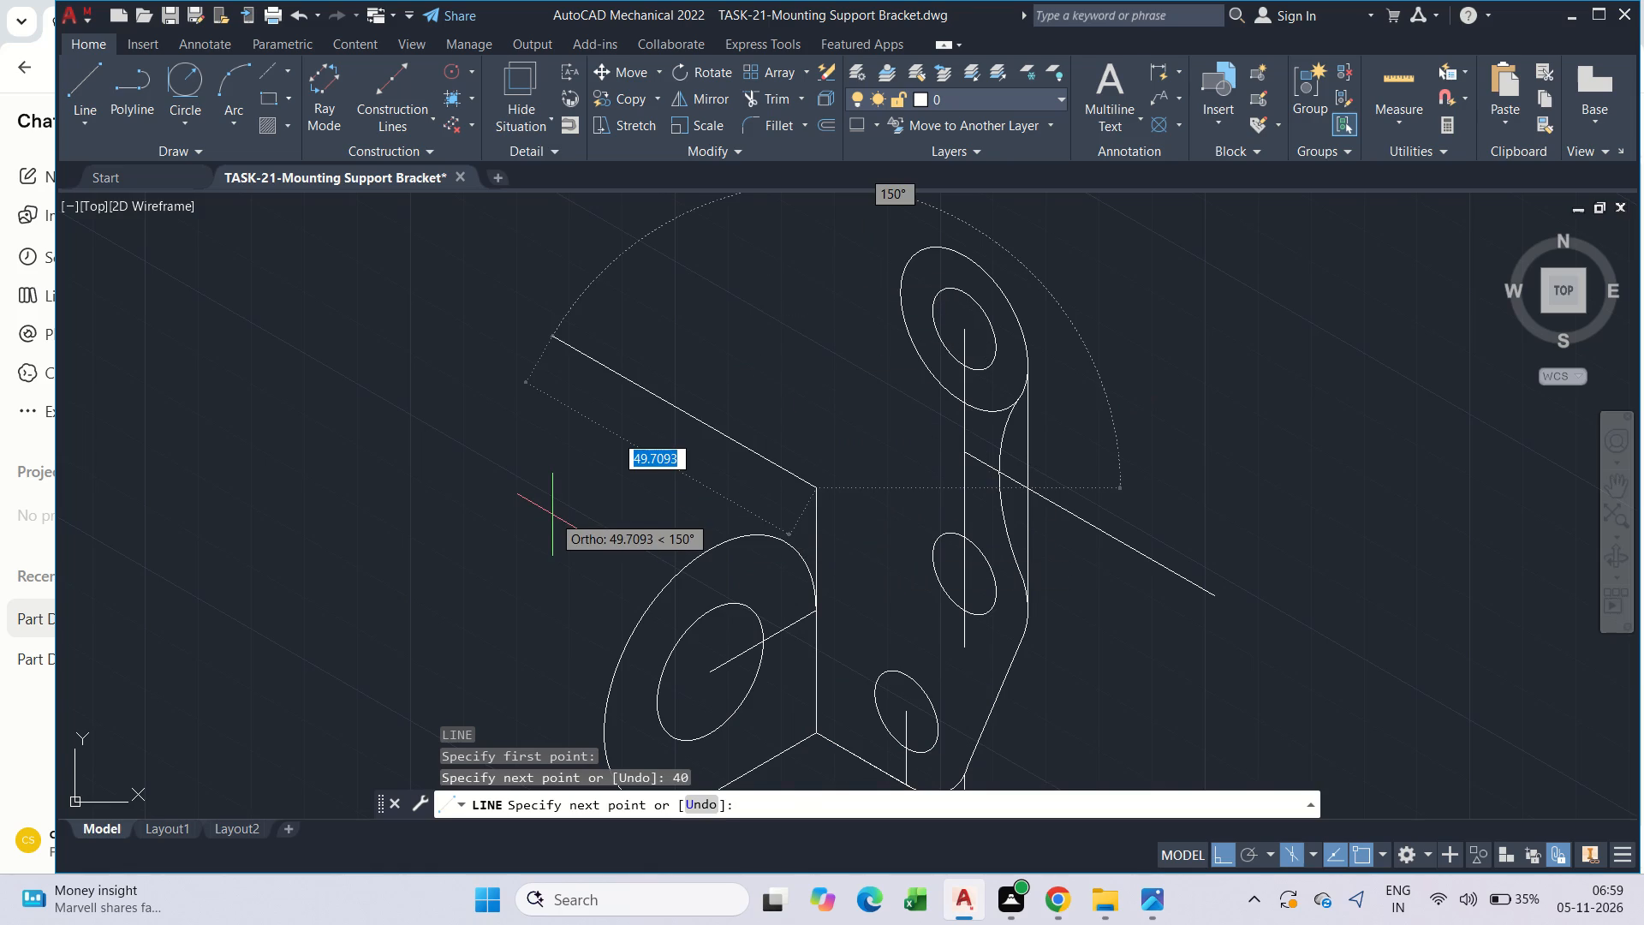
key("F5")
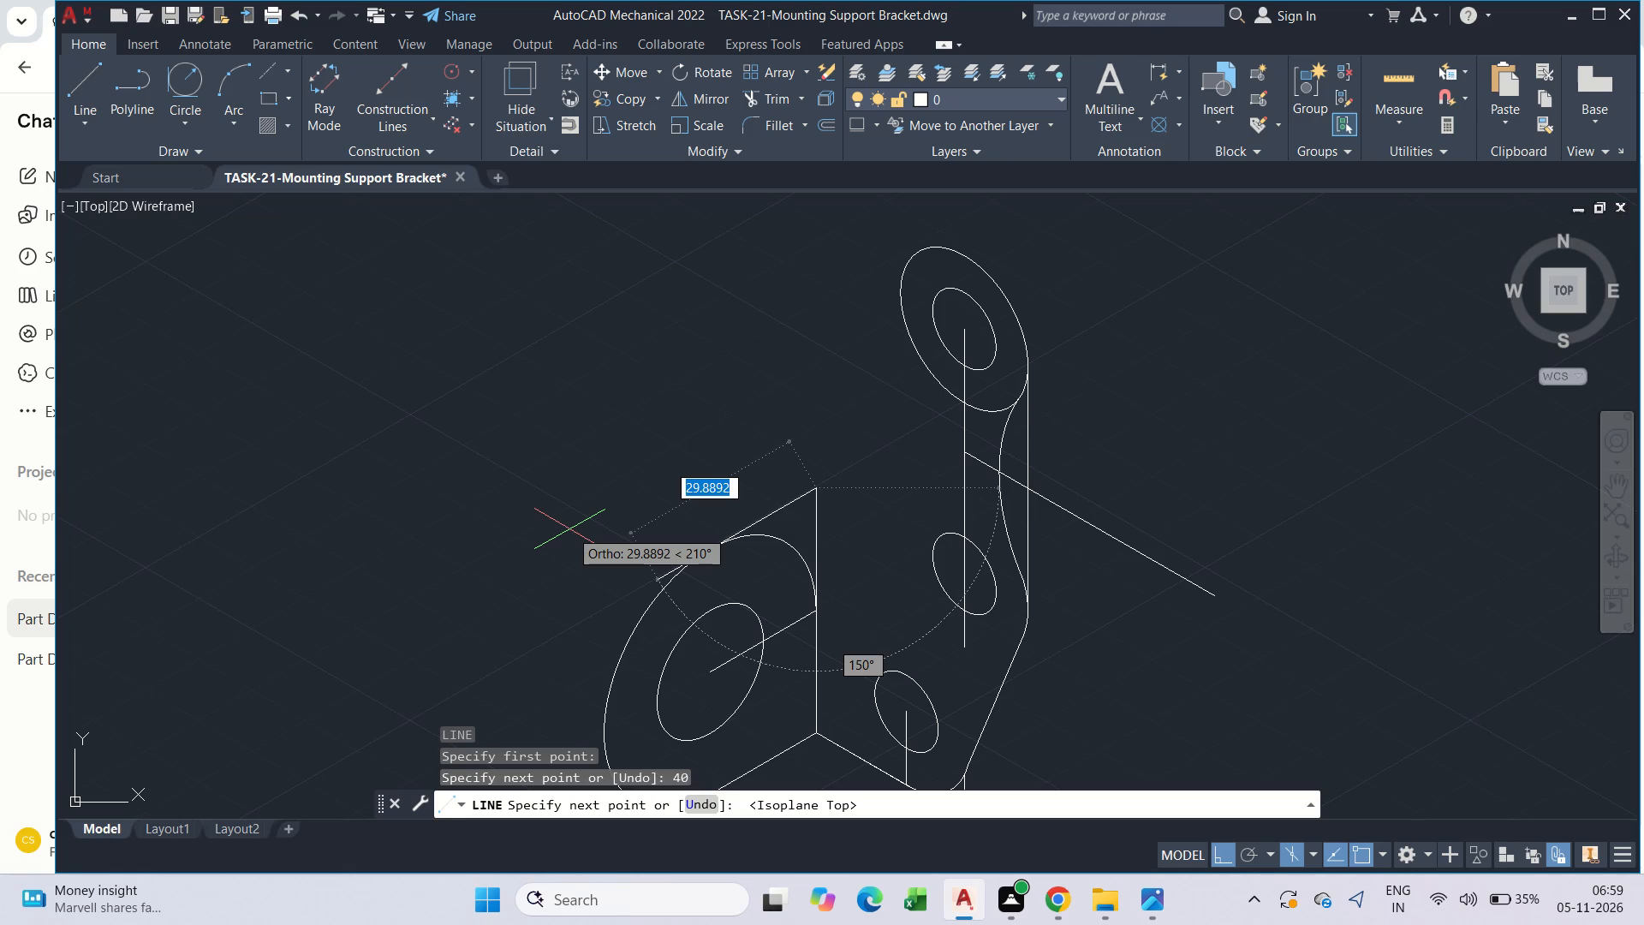
type("58")
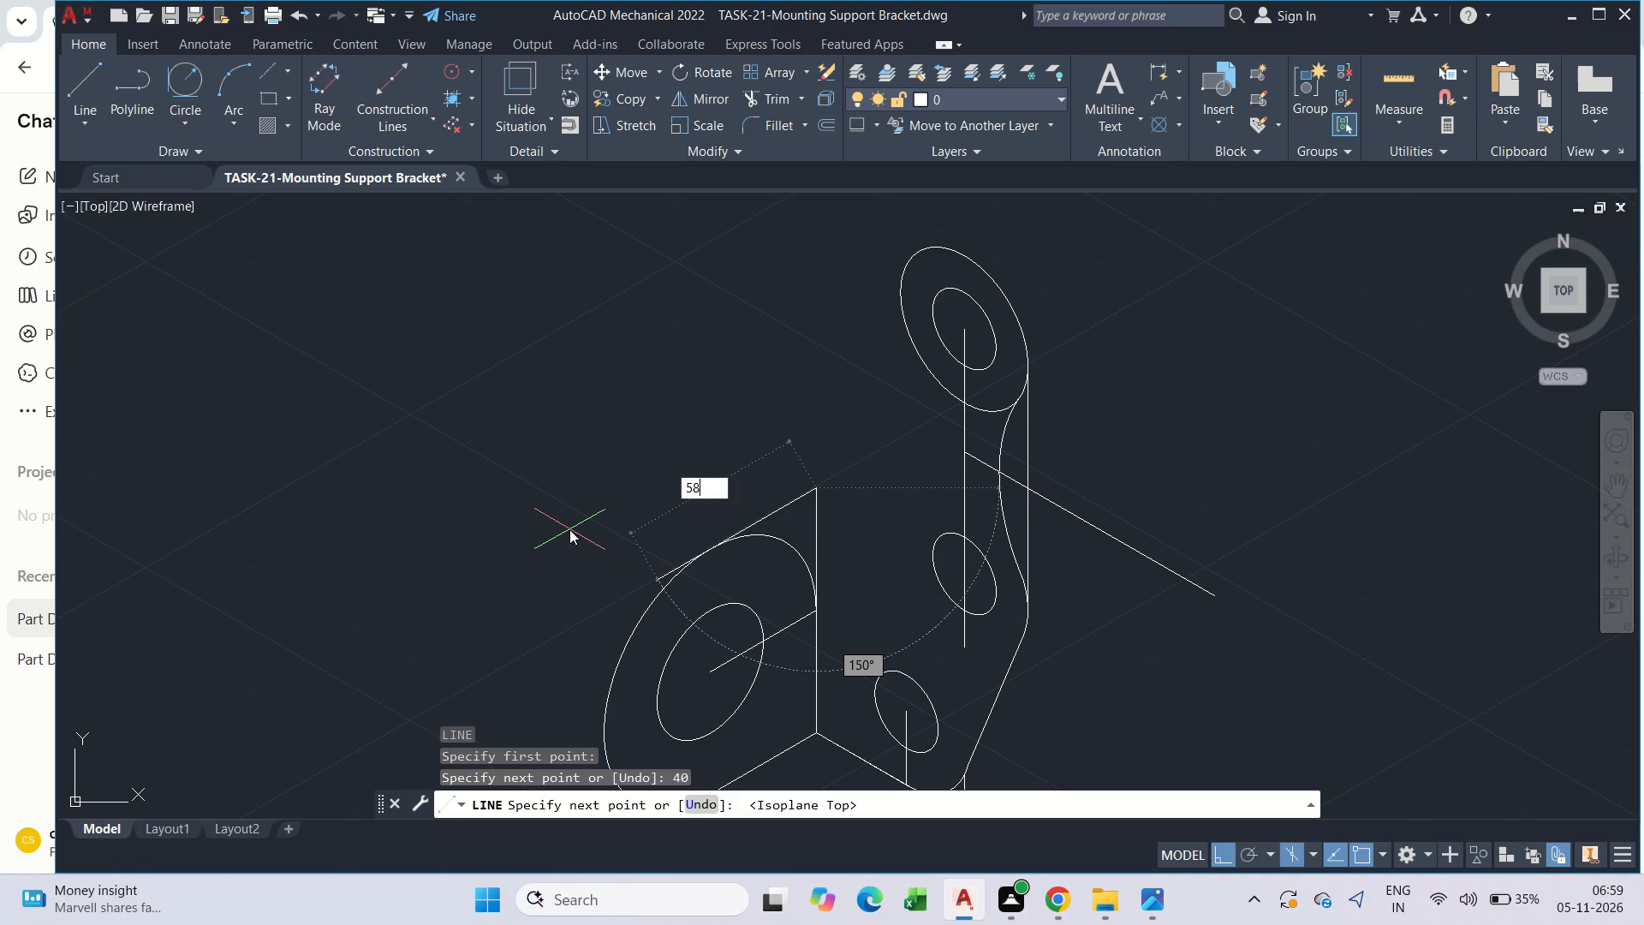
key("Return")
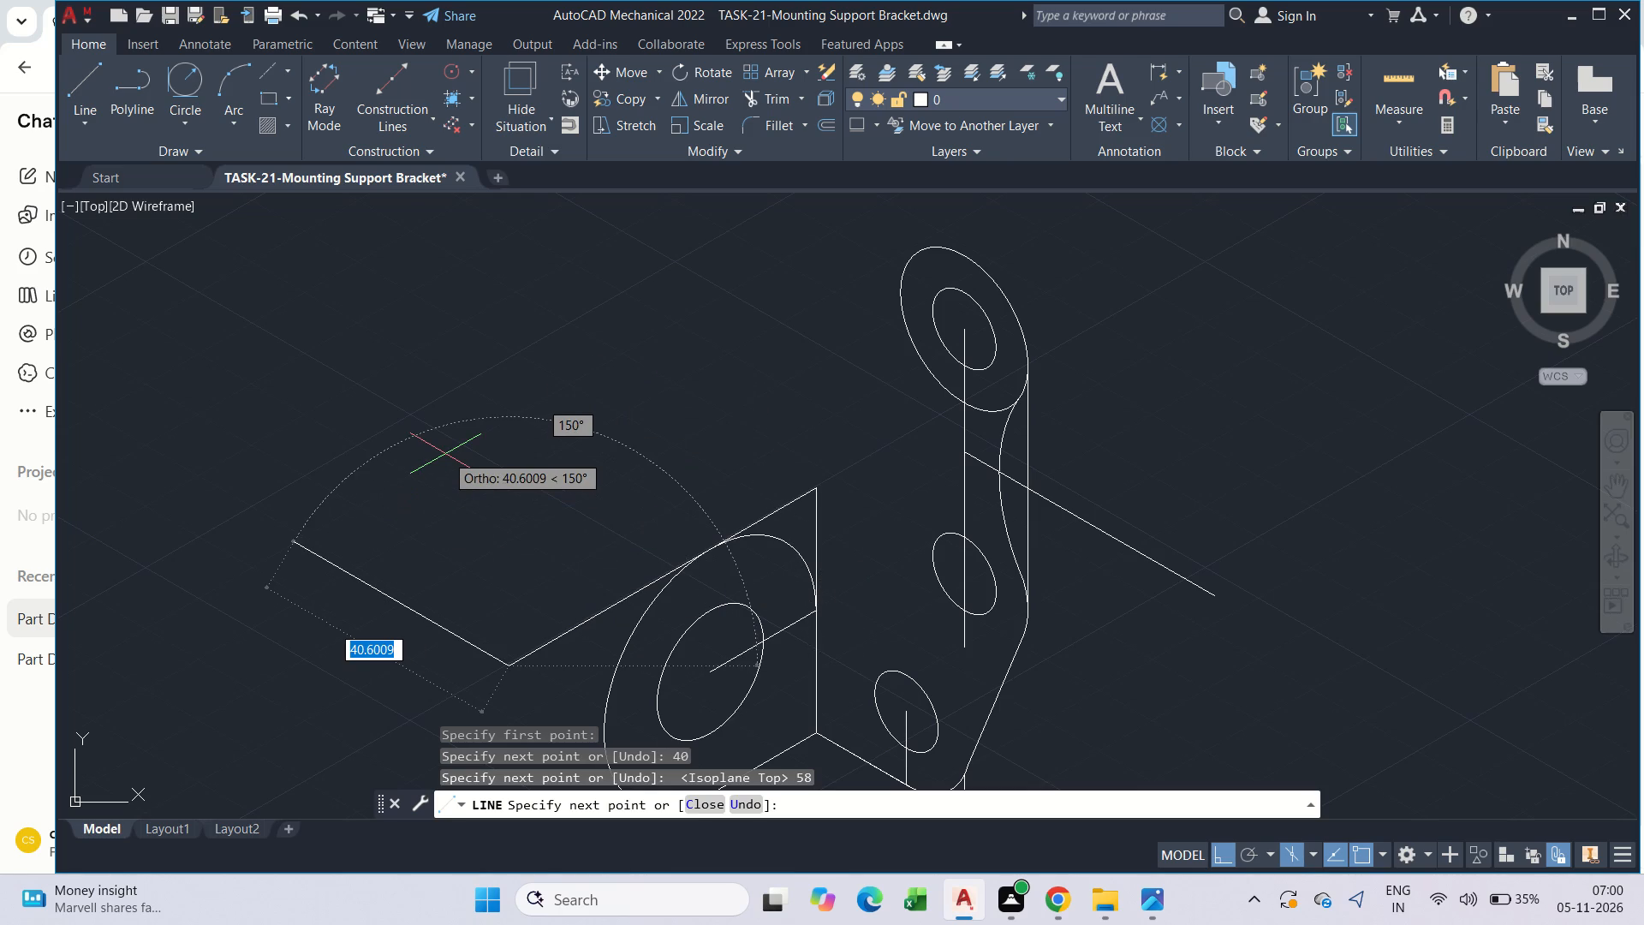
key("F5")
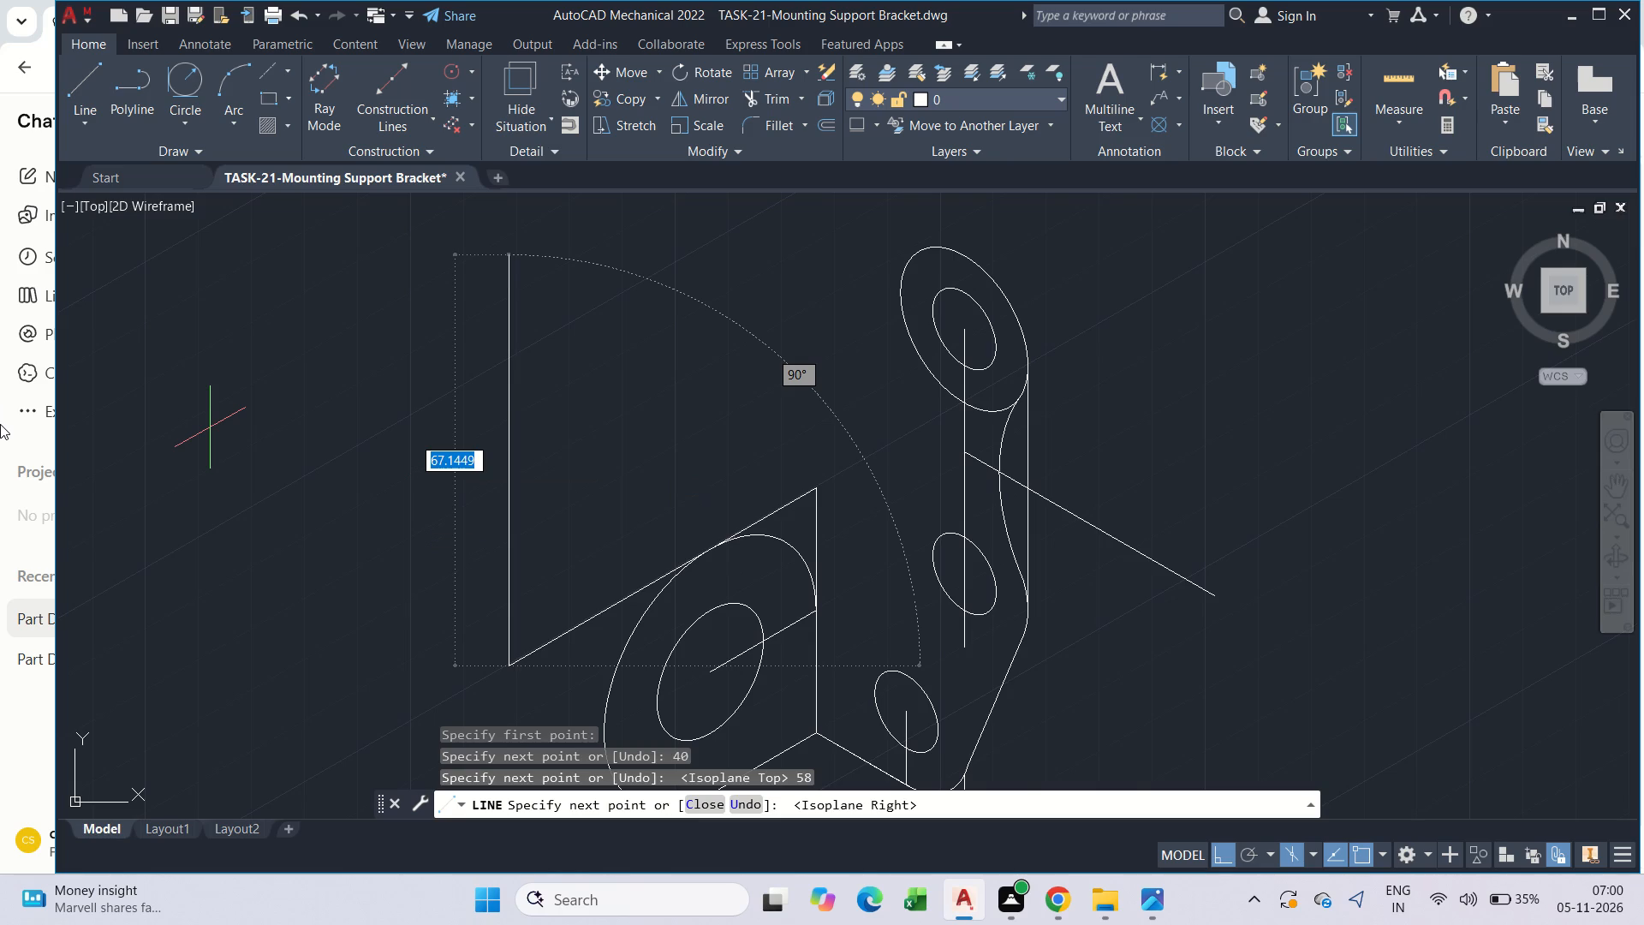
type("60")
key("Return")
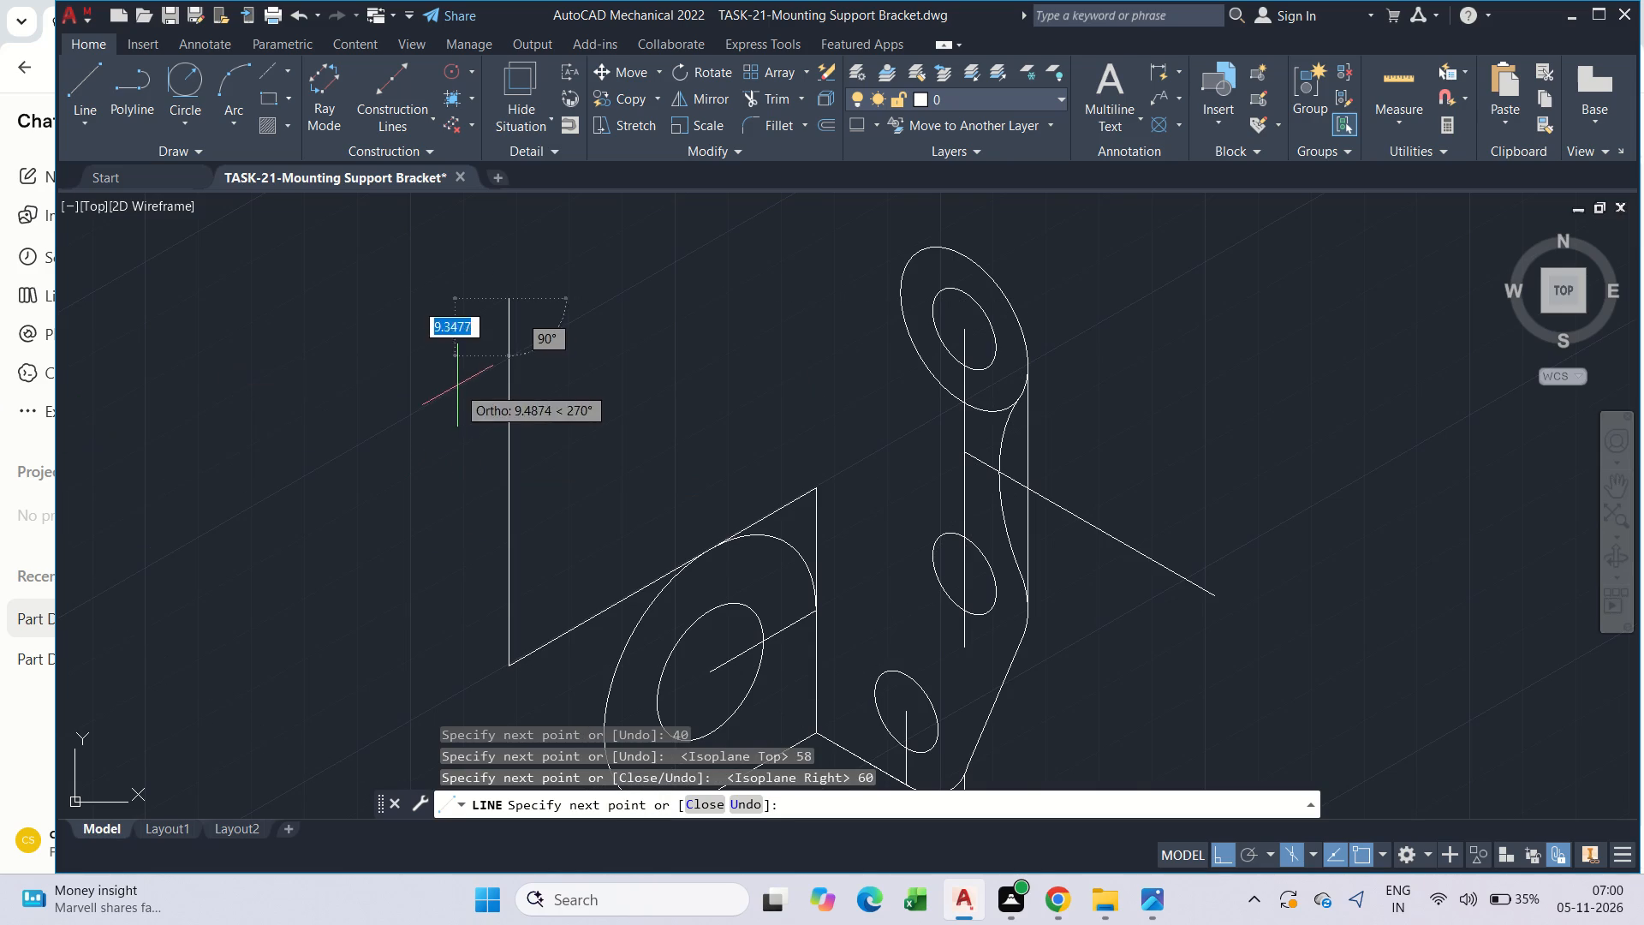
key("Escape")
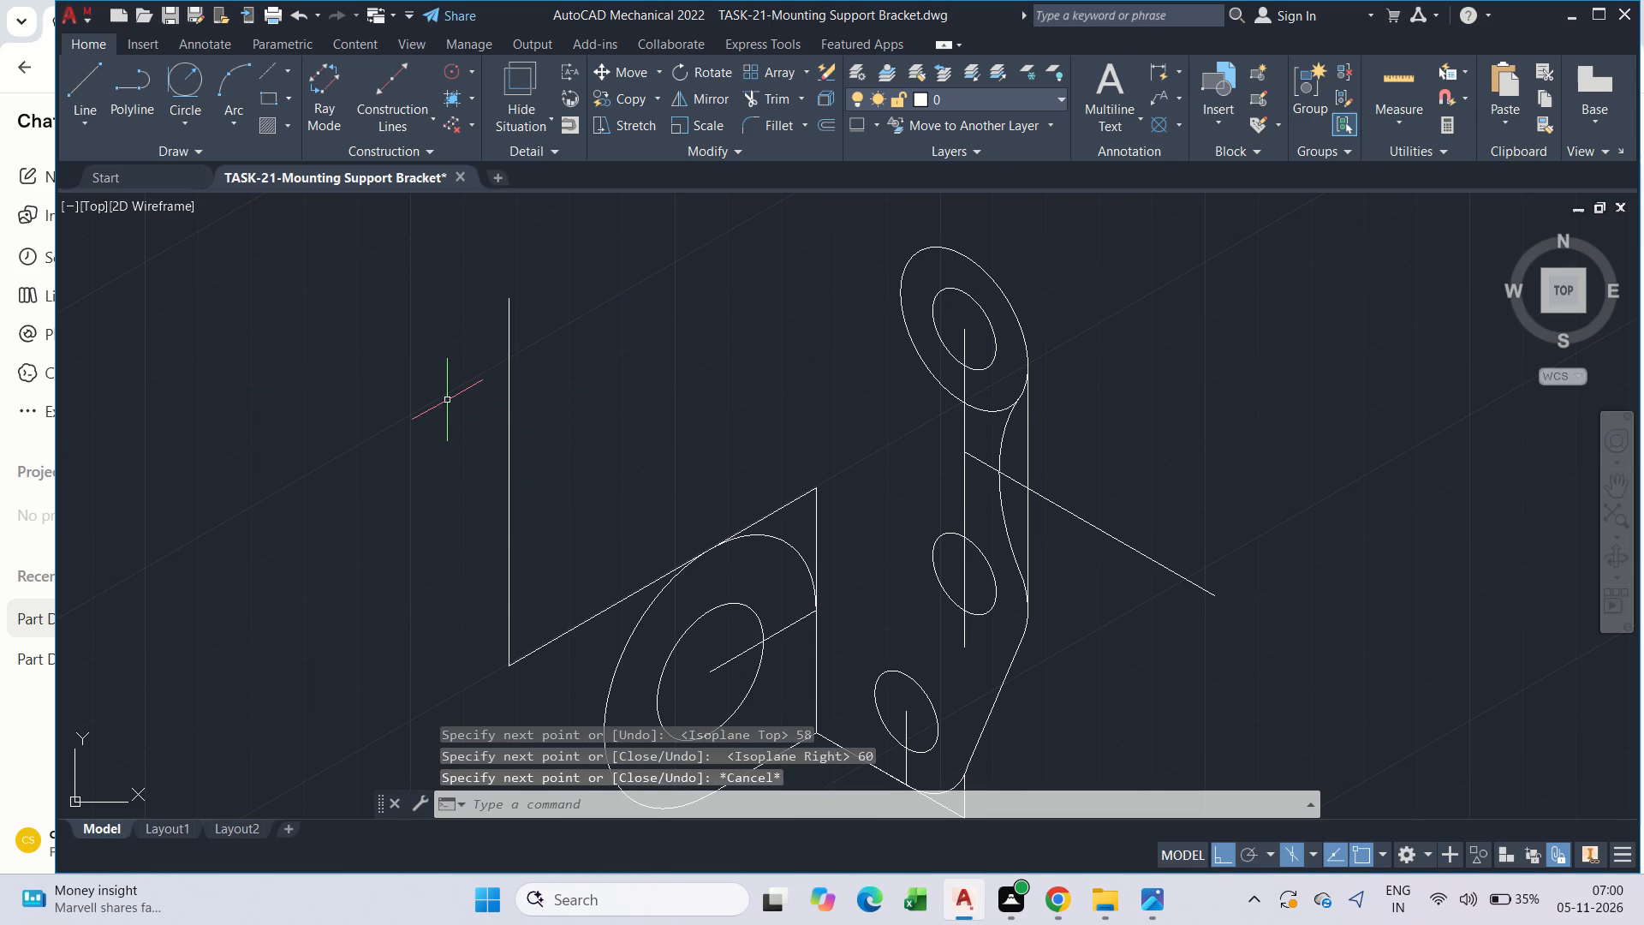
Draw a 58-long line along the 30° isometric direction from the top of the 60-long vertical edge.
type("l")
key("space")
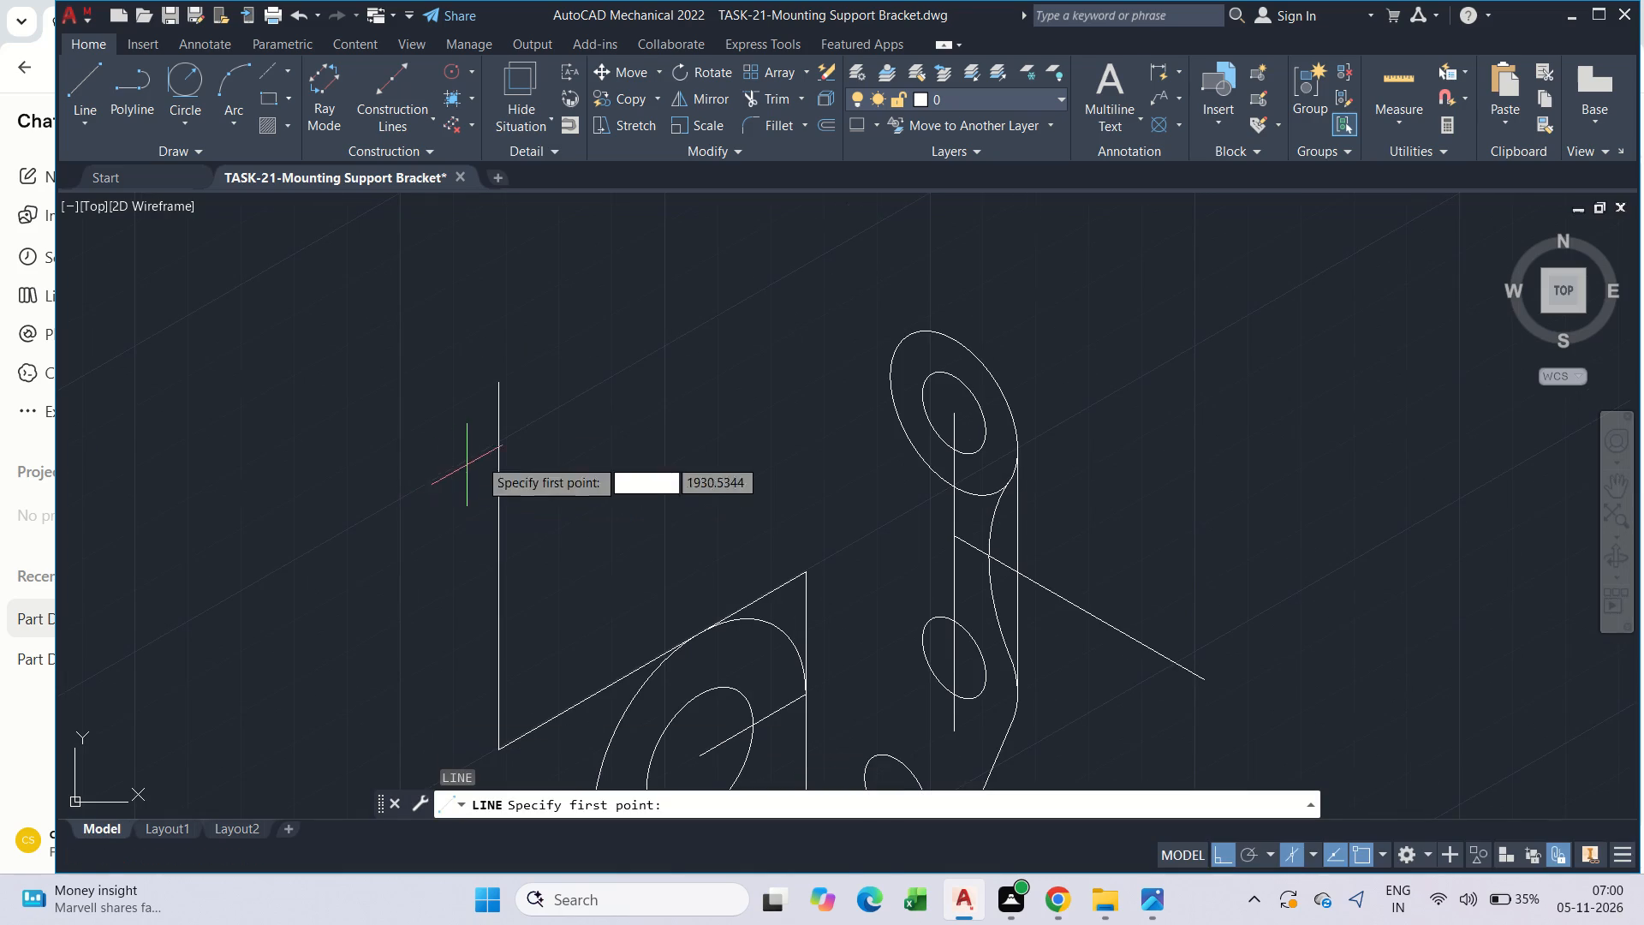
left_click_drag(503, 381, 511, 378)
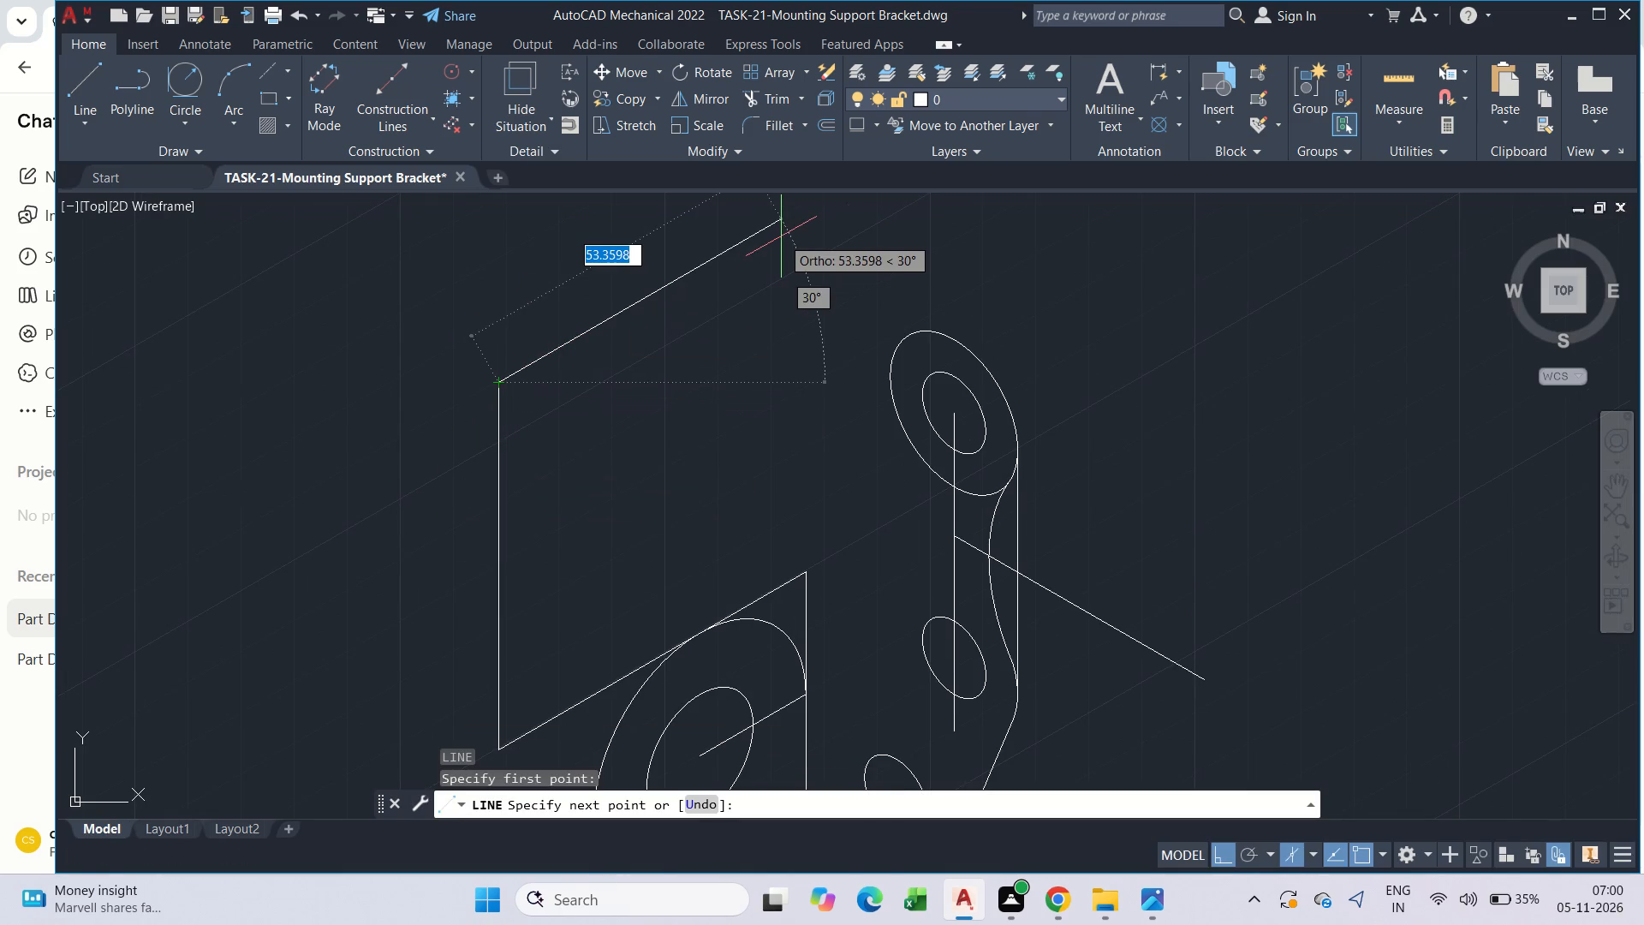
type("58")
key("Return")
key("Escape")
middle_click_drag(796, 270, 798, 301)
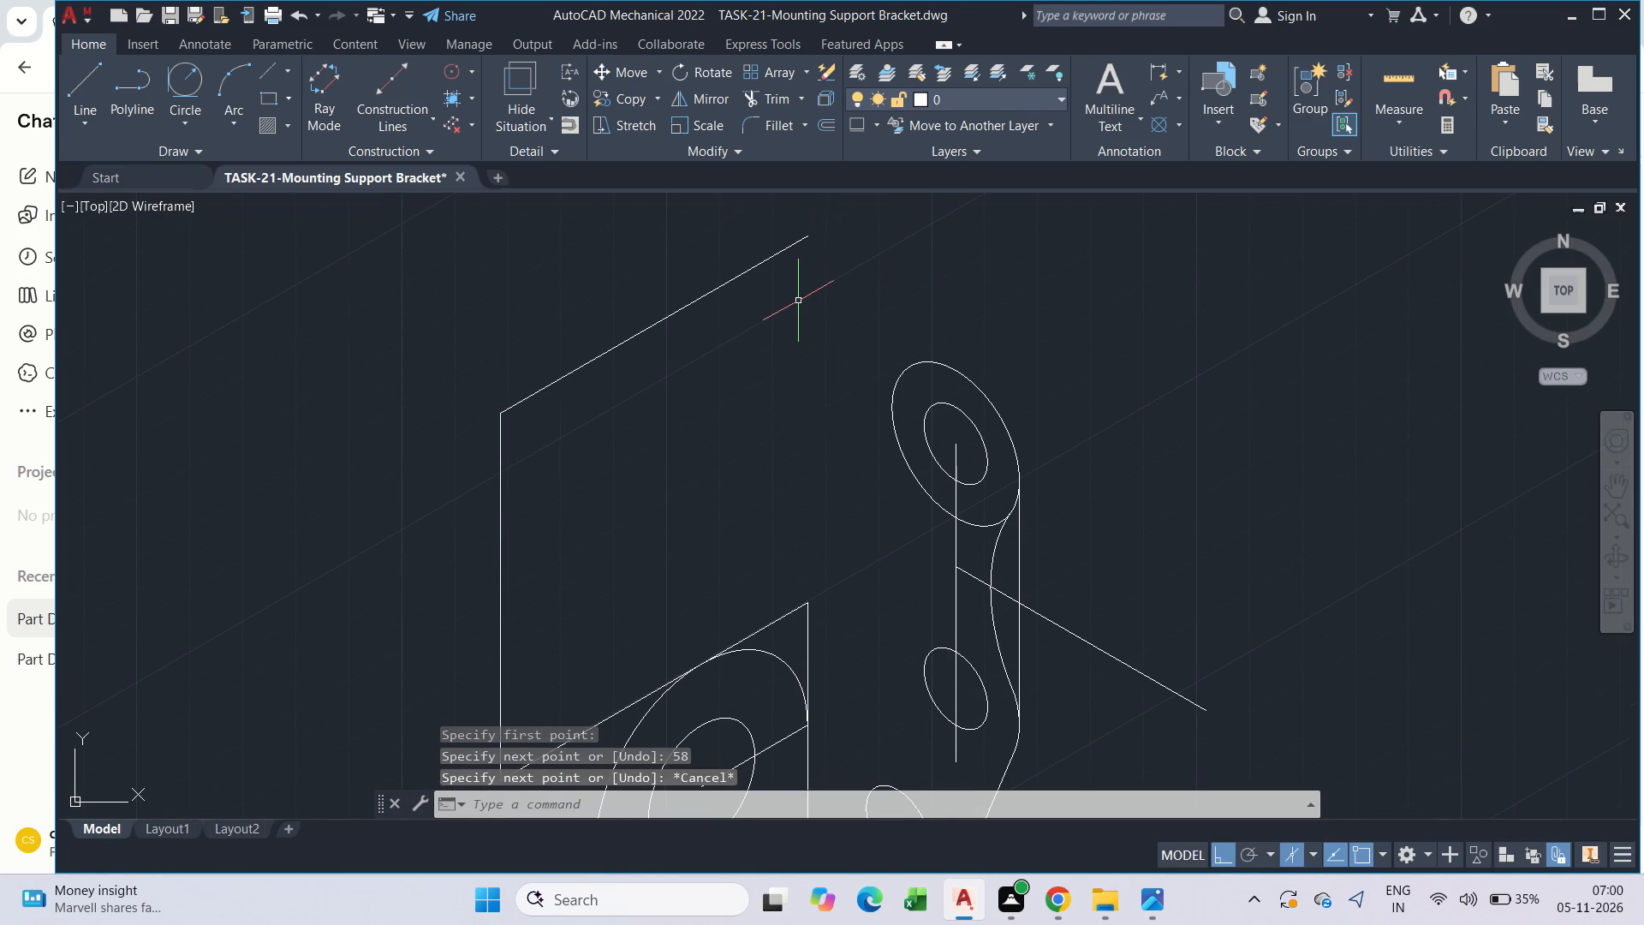
Close the upright face with a vertical line from the 58-long top edge's free end down to the corner above the large isocircle.
key("l")
key("space")
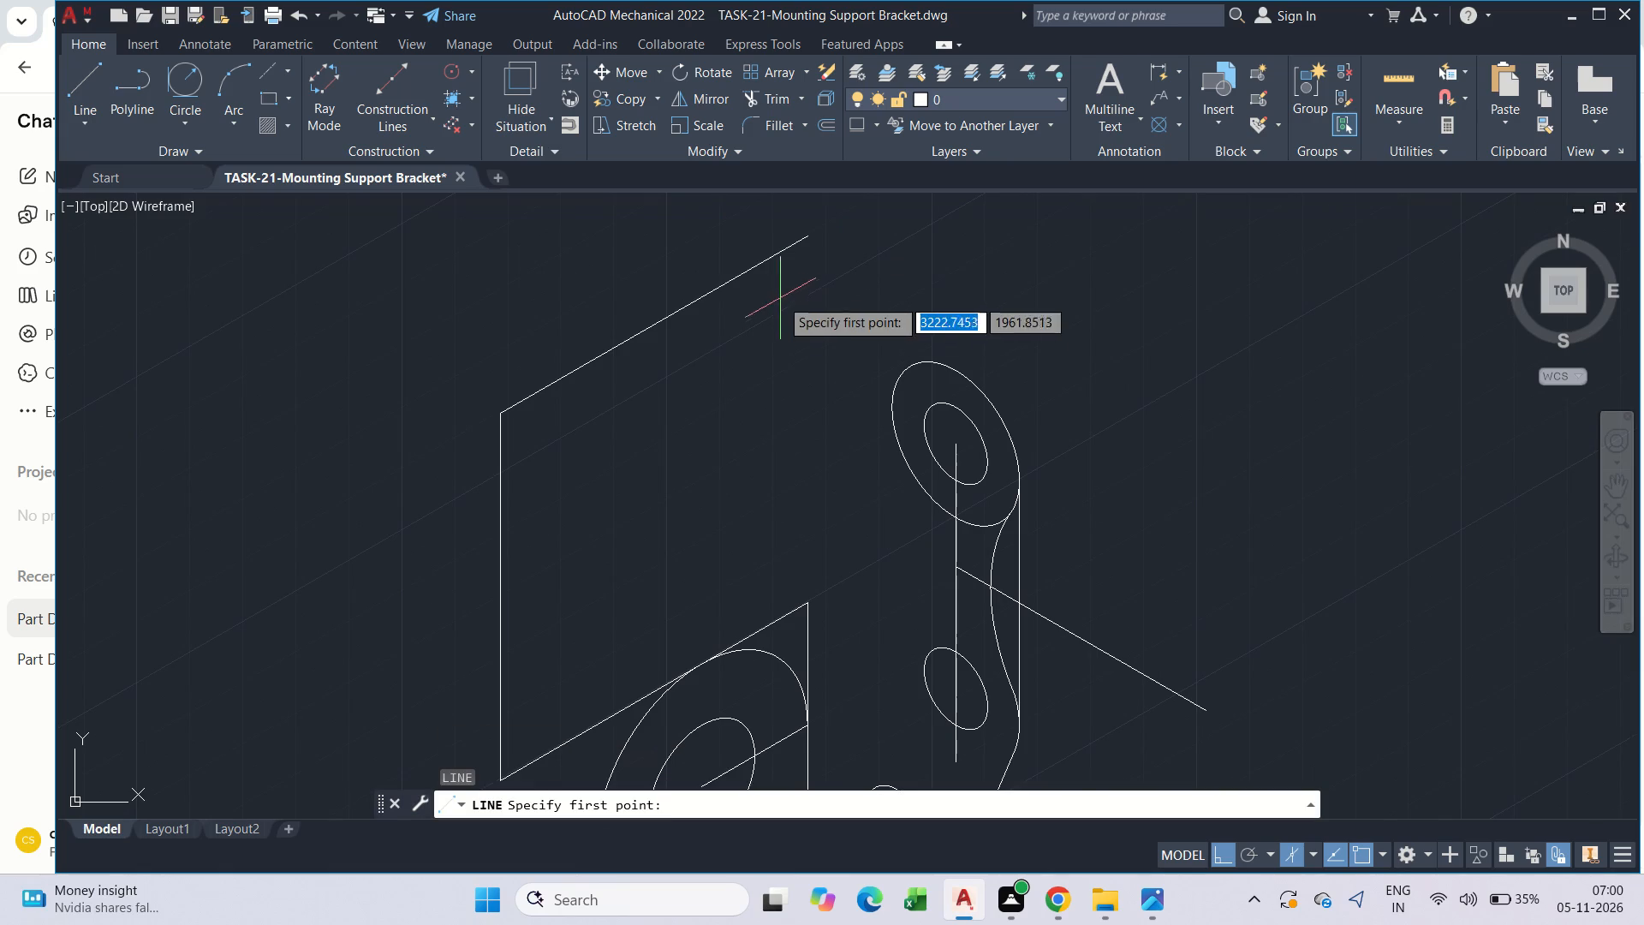
left_click_drag(804, 242, 834, 438)
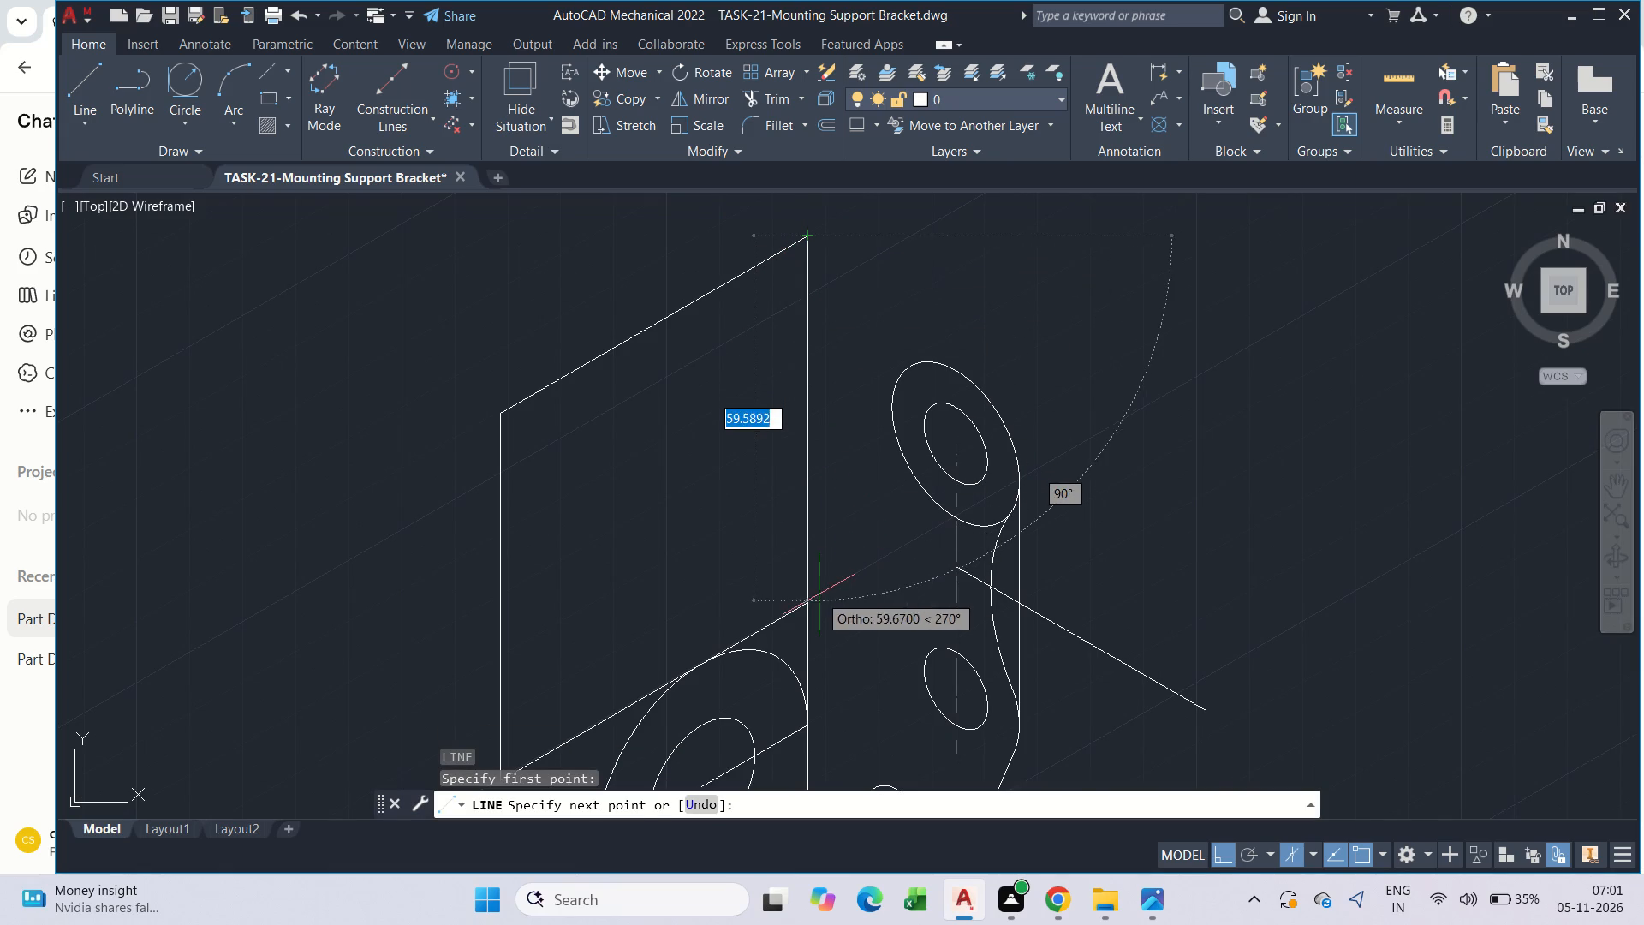
left_click(812, 594)
key("Escape")
scroll(741, 558, "down", 1)
middle_click_drag(740, 504, 737, 497)
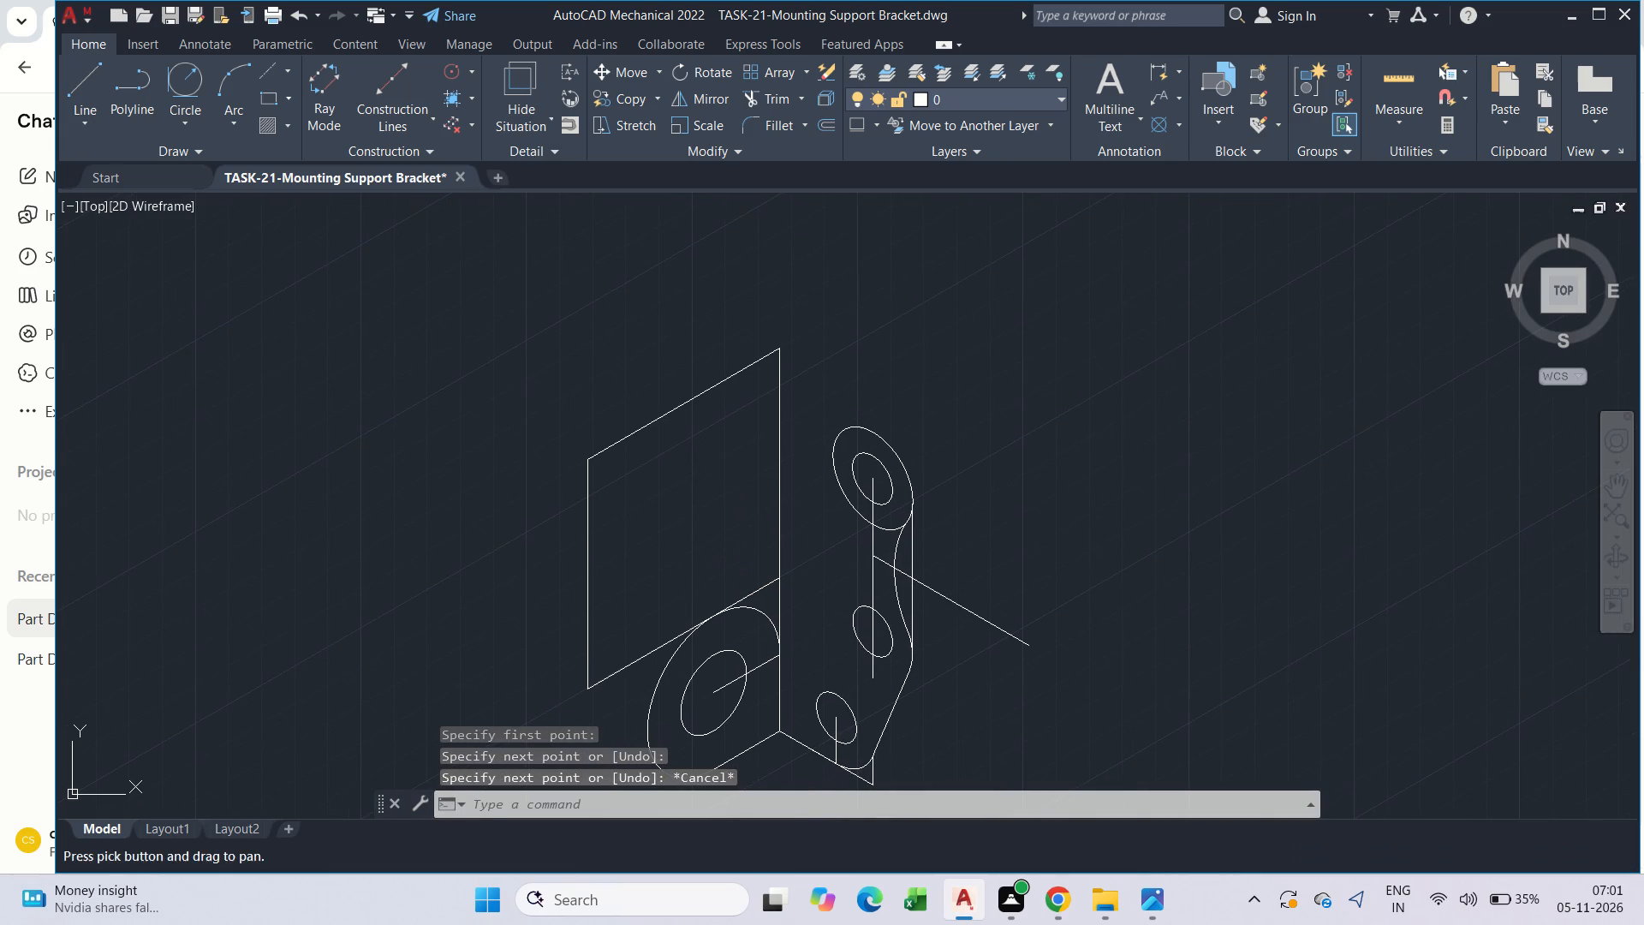
Draw a 6-long line along the 150° isometric direction from the upright face's upper corner at the 60-long vertical edge.
key("space")
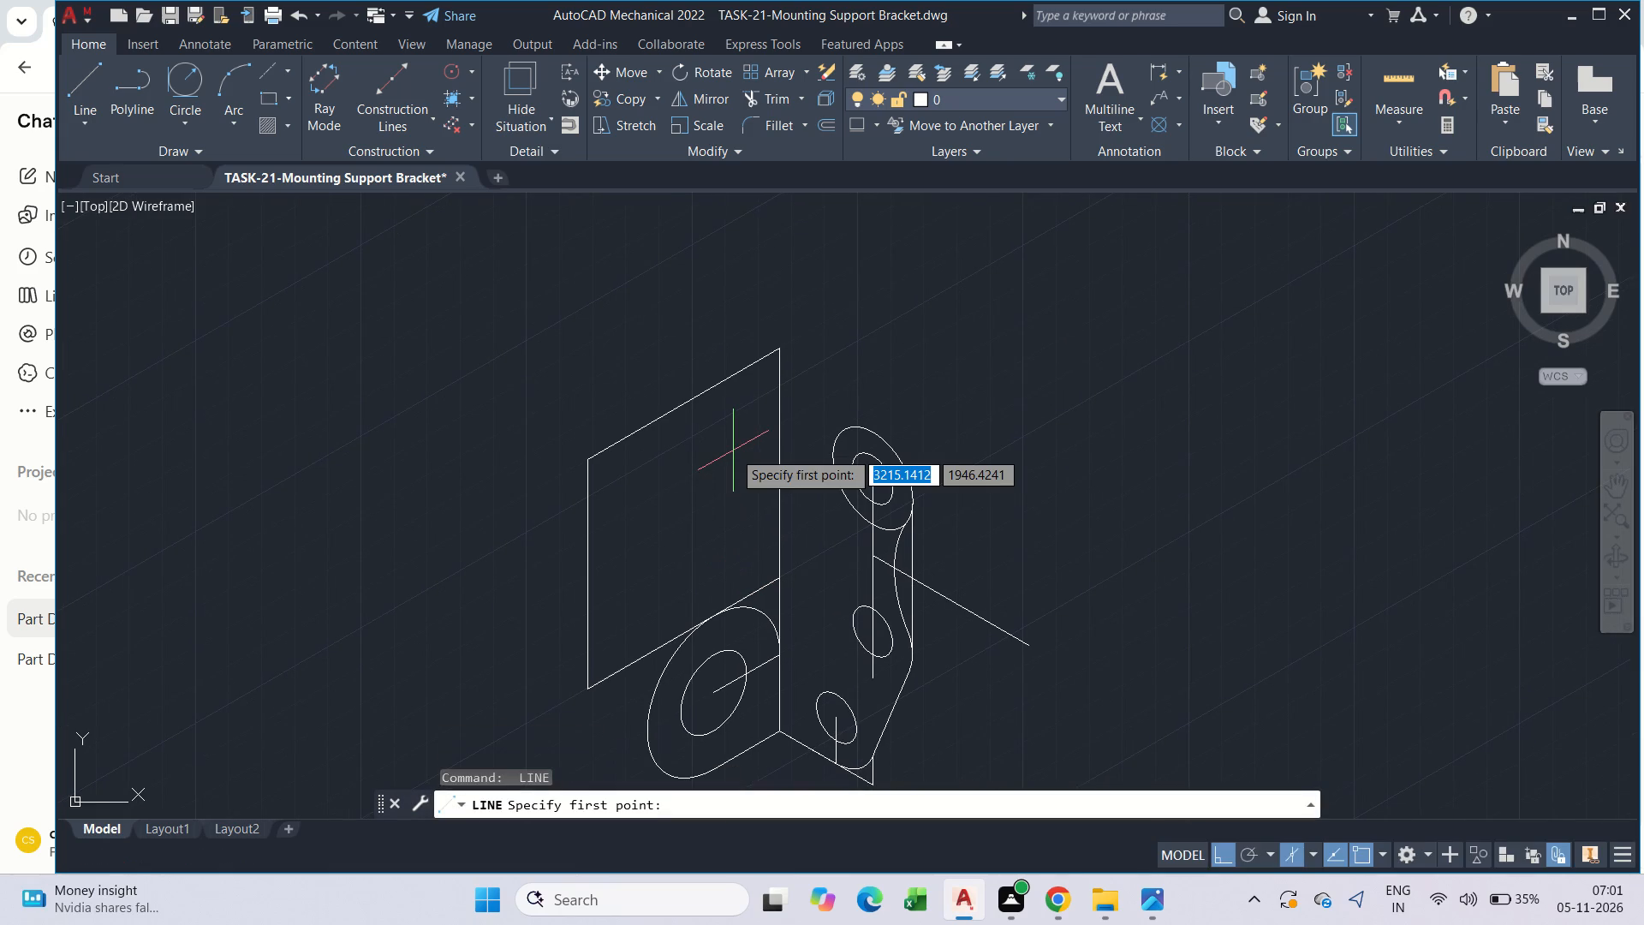
key("Escape")
type("l")
key("space")
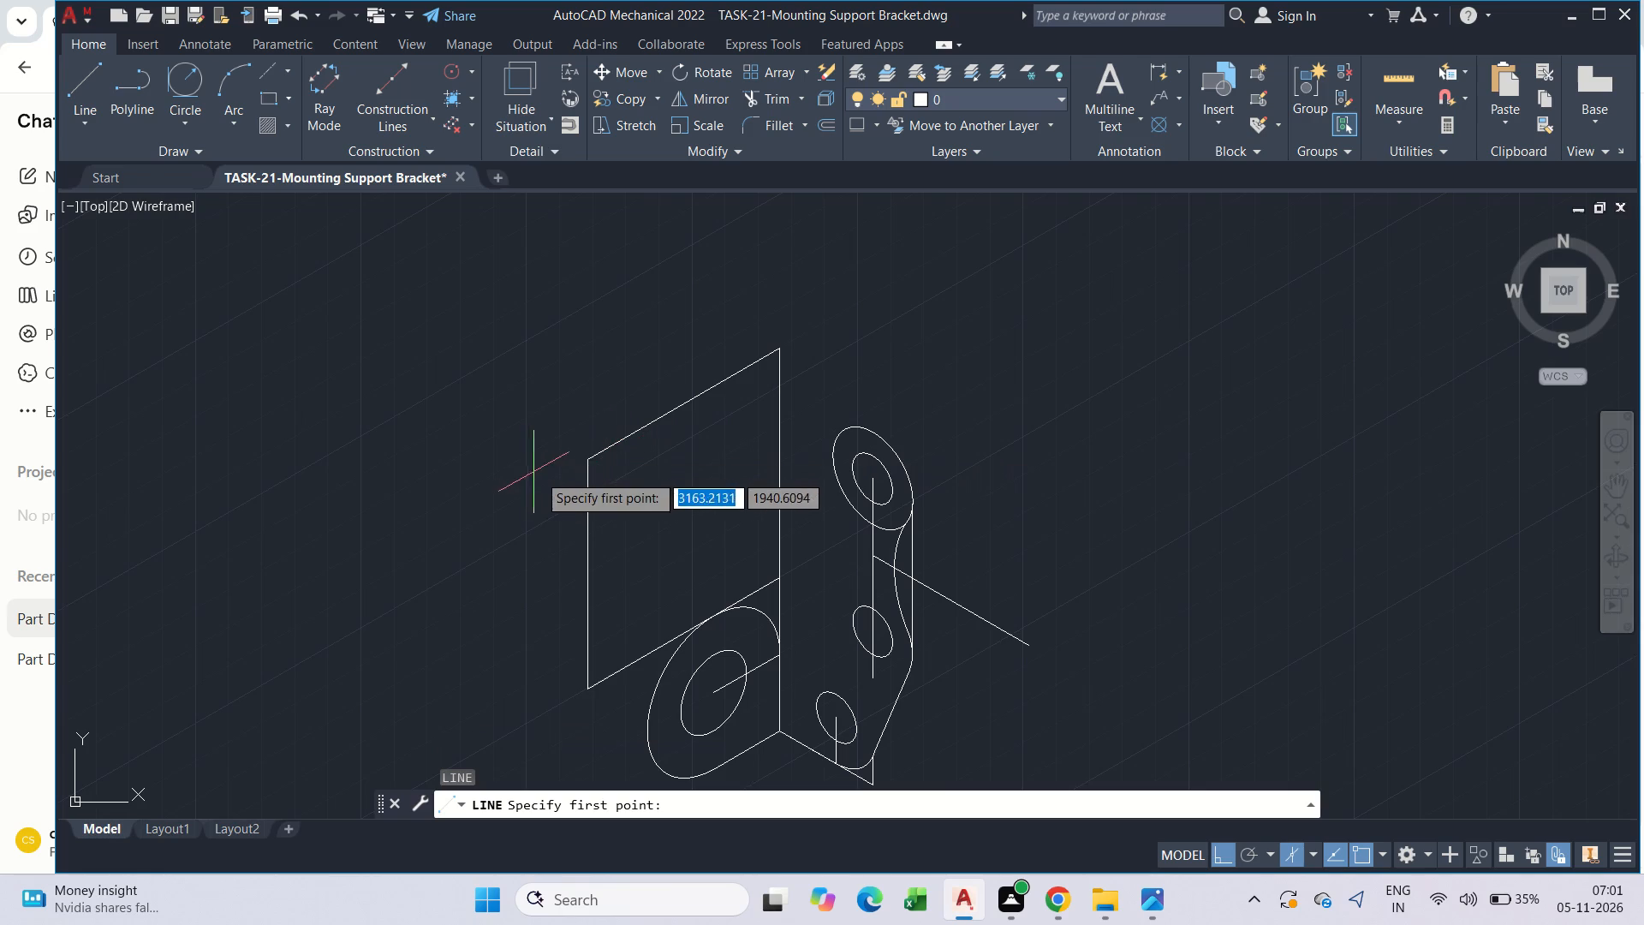
left_click(583, 468)
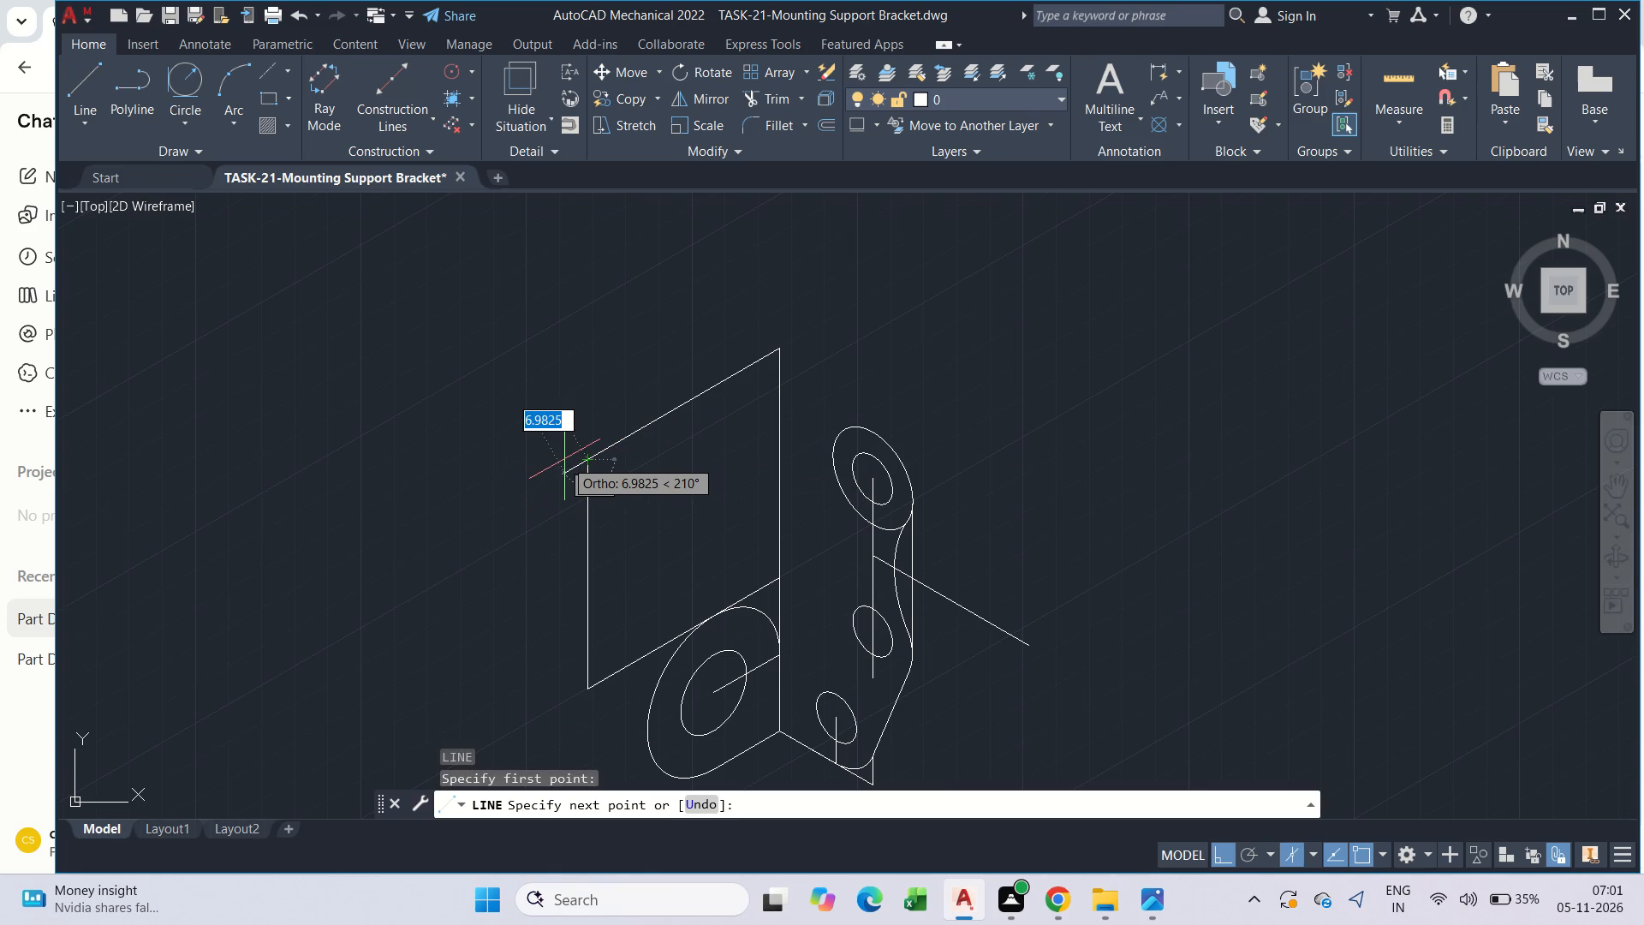
key("F5")
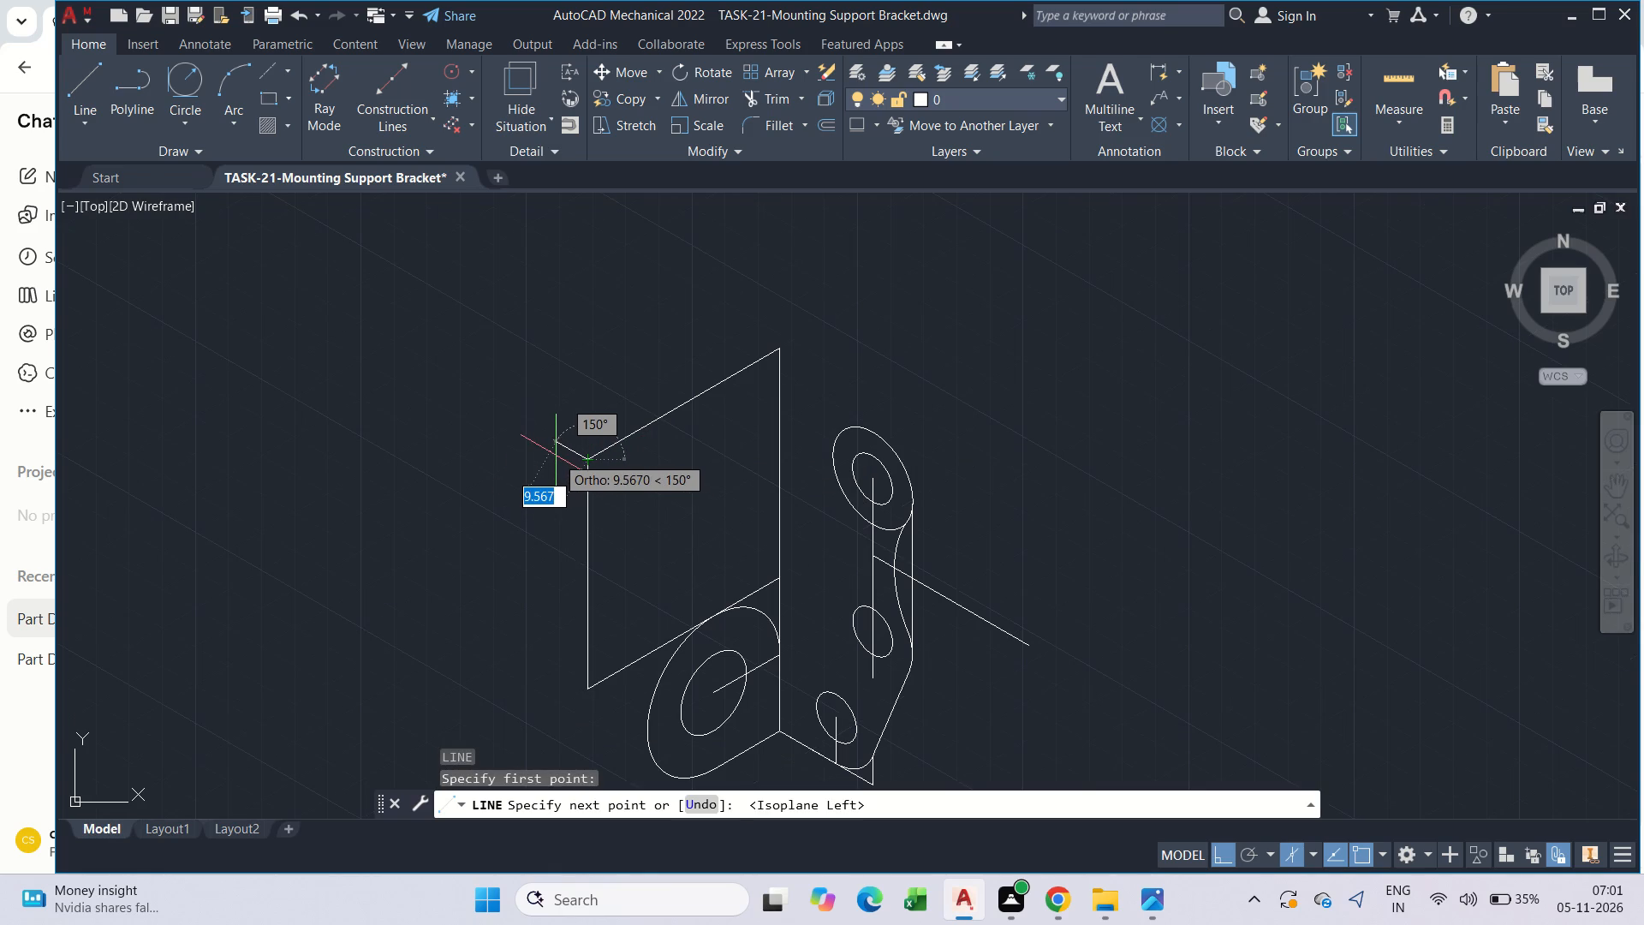
key("6")
key("Return")
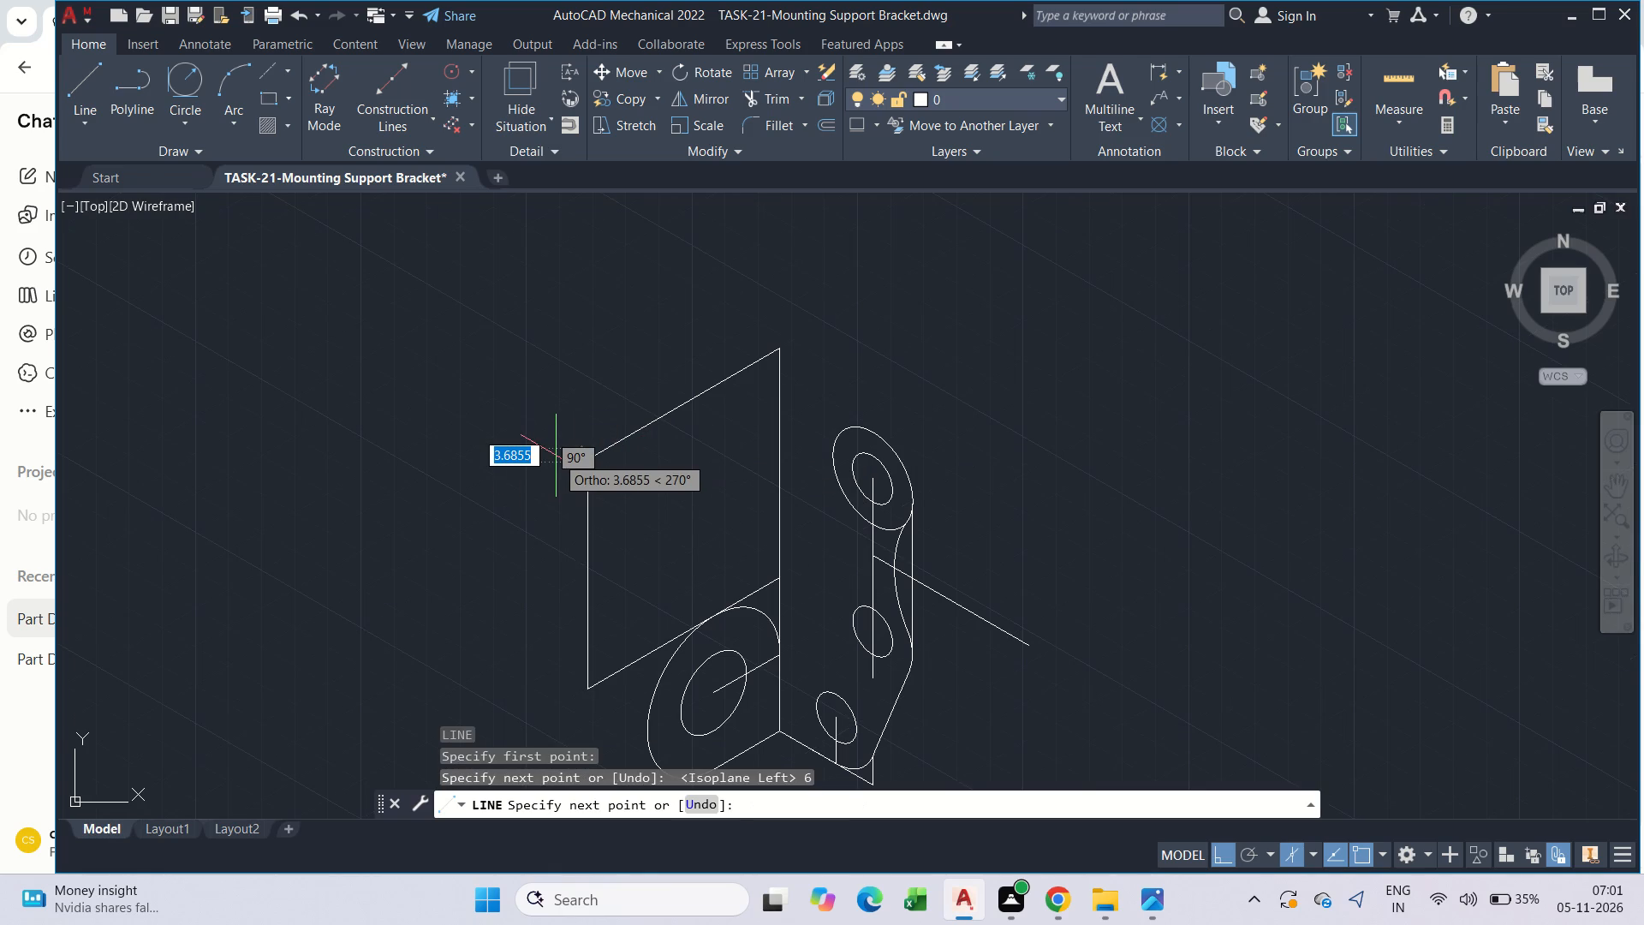
key("Escape")
scroll(556, 456, "up", 2)
middle_click_drag(557, 457, 644, 450)
scroll(644, 450, "down", 2)
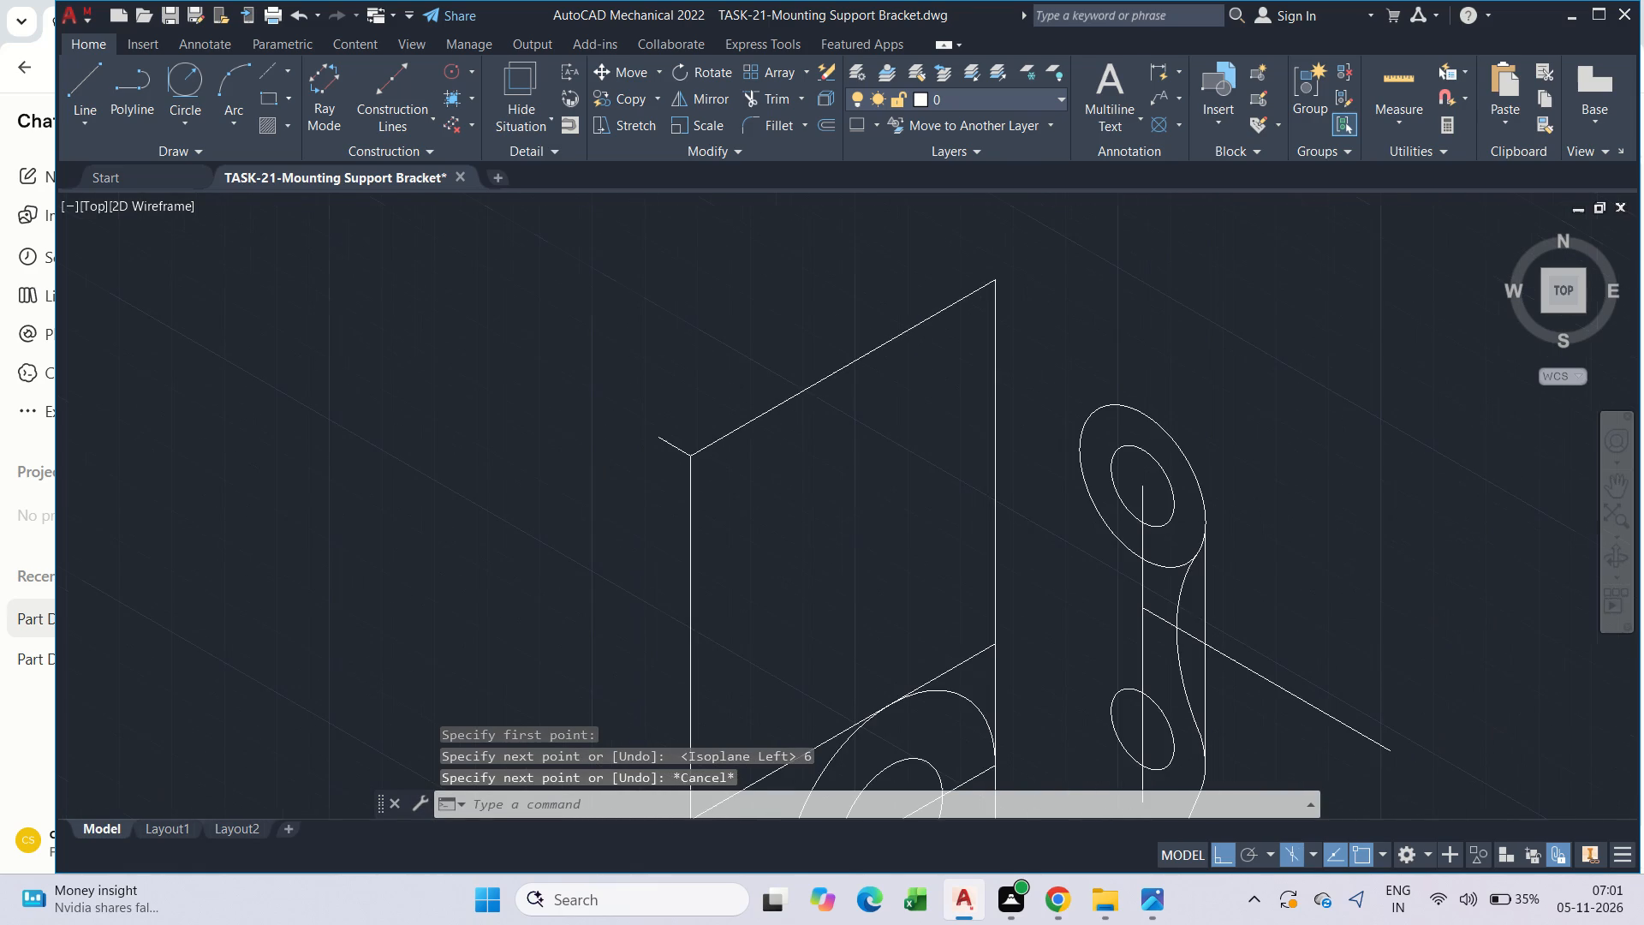
key("Escape")
key("Escape")
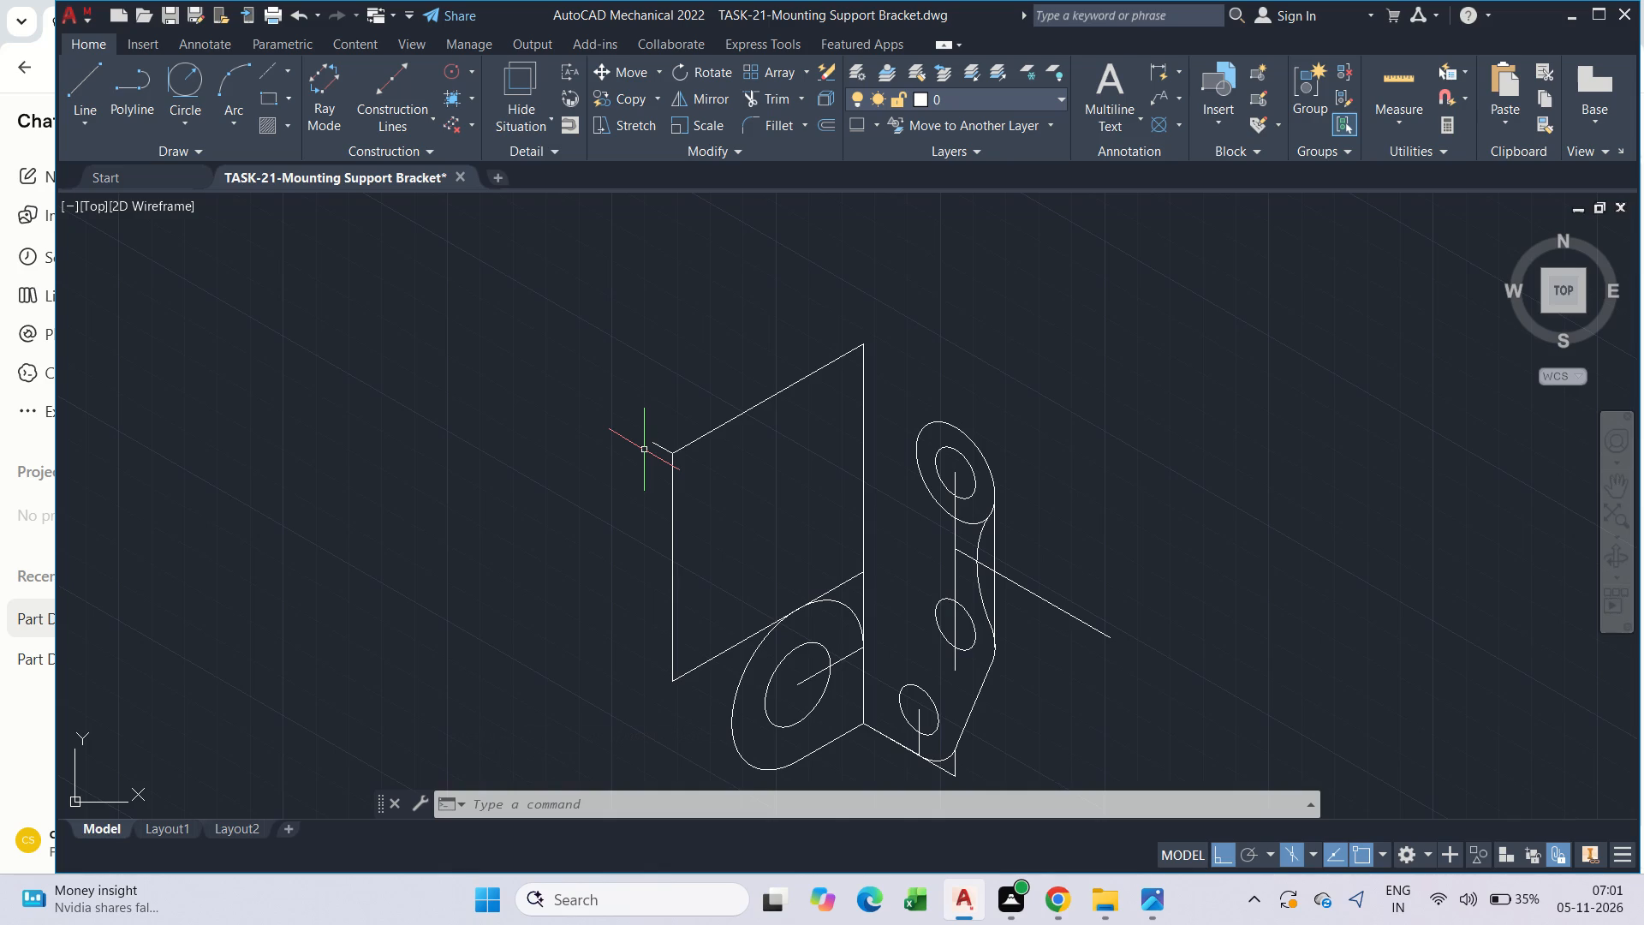
key("Escape")
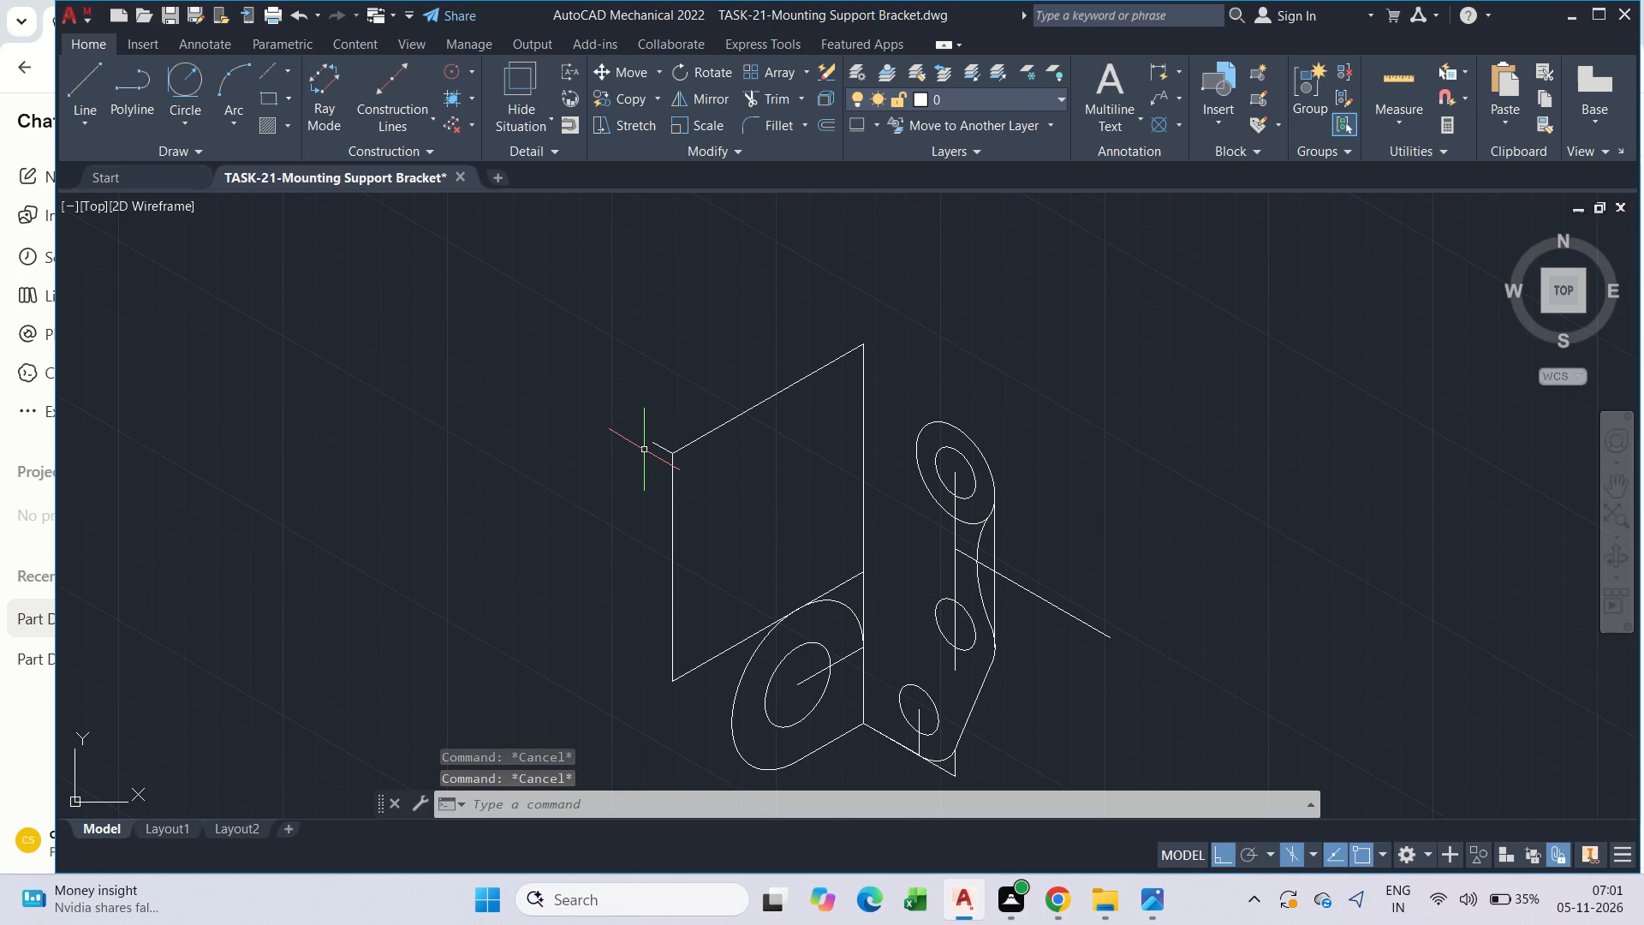
Draw a 28-long line along the 150° direction from the free end of the 6-long line.
type("l")
key("space")
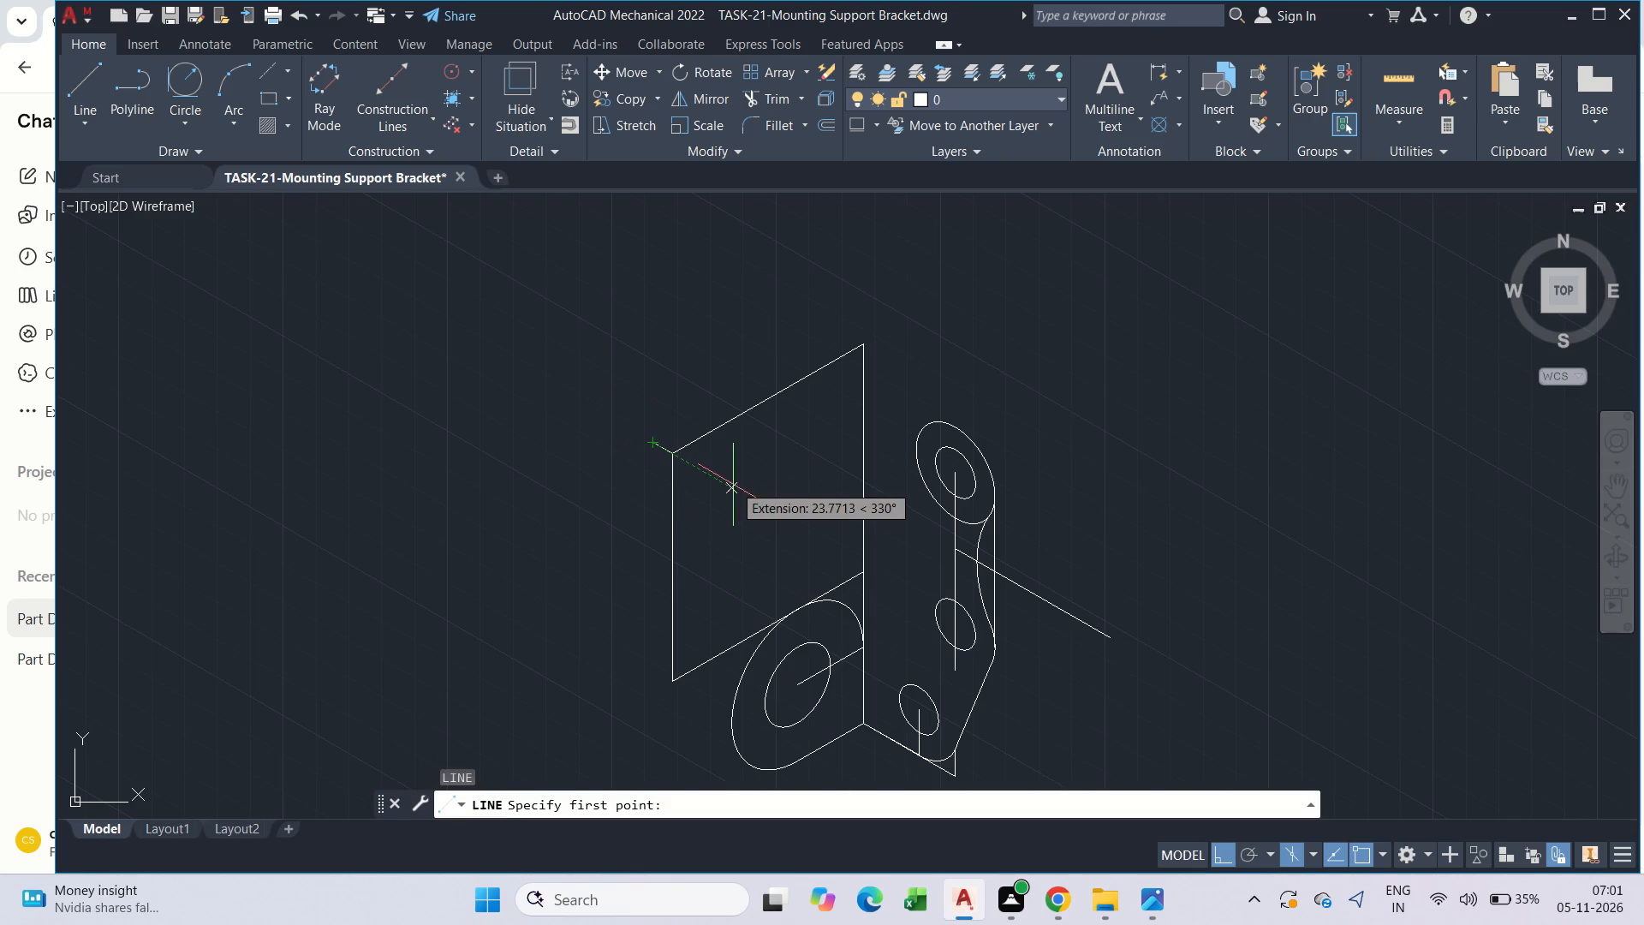
scroll(636, 435, "up", 2)
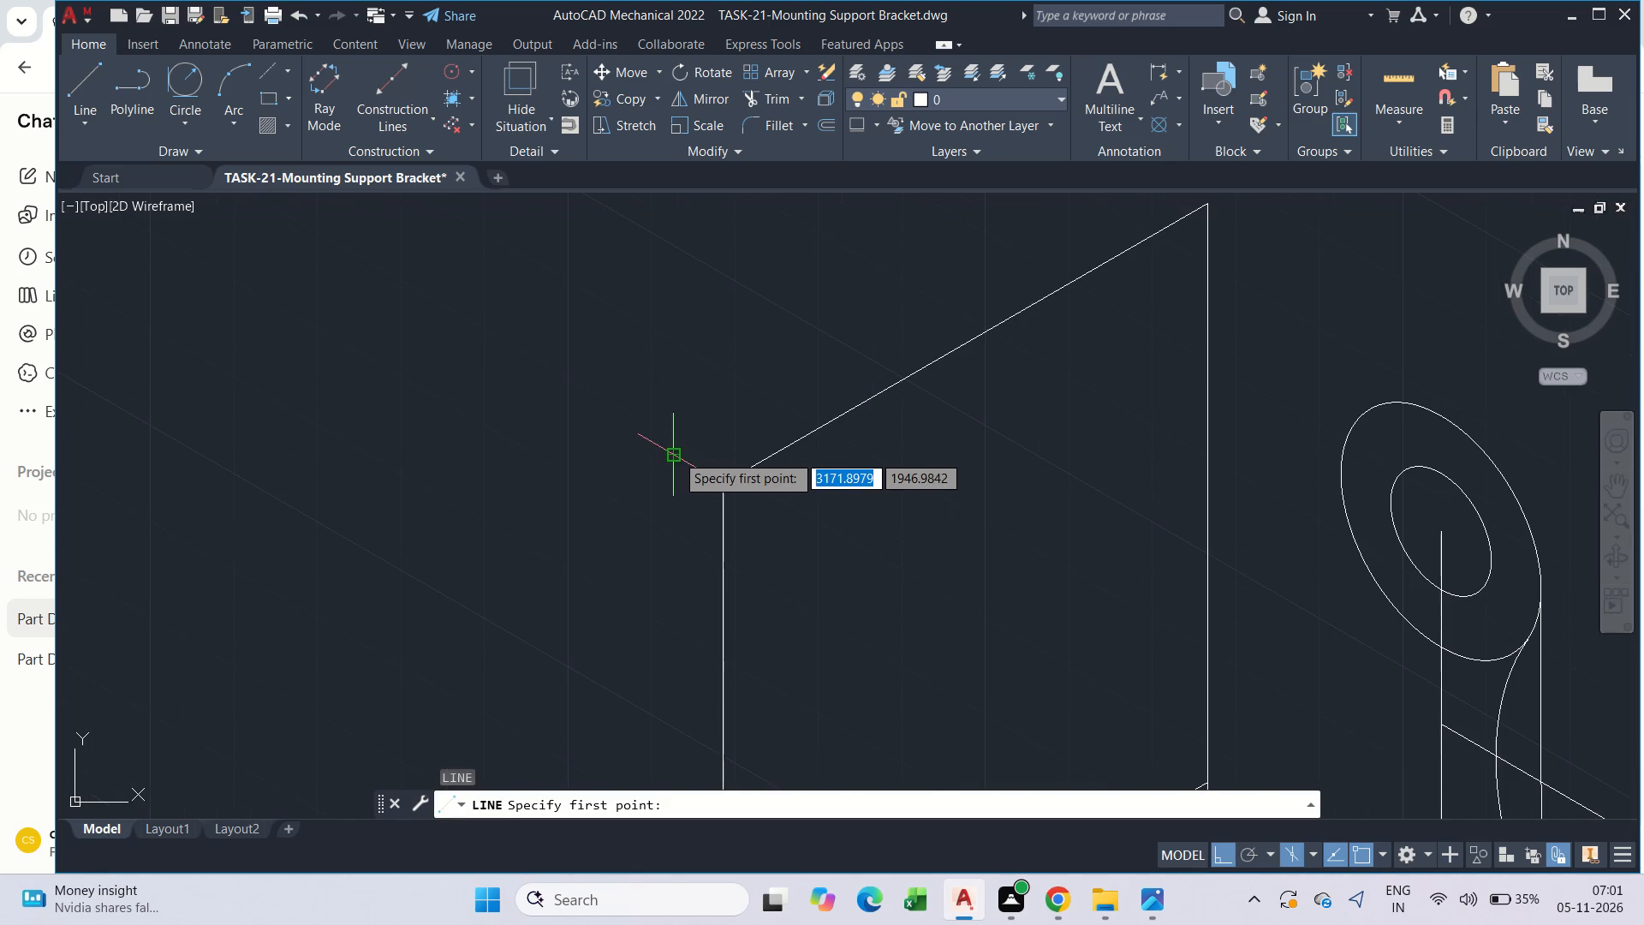
left_click_drag(676, 454, 657, 448)
type("14")
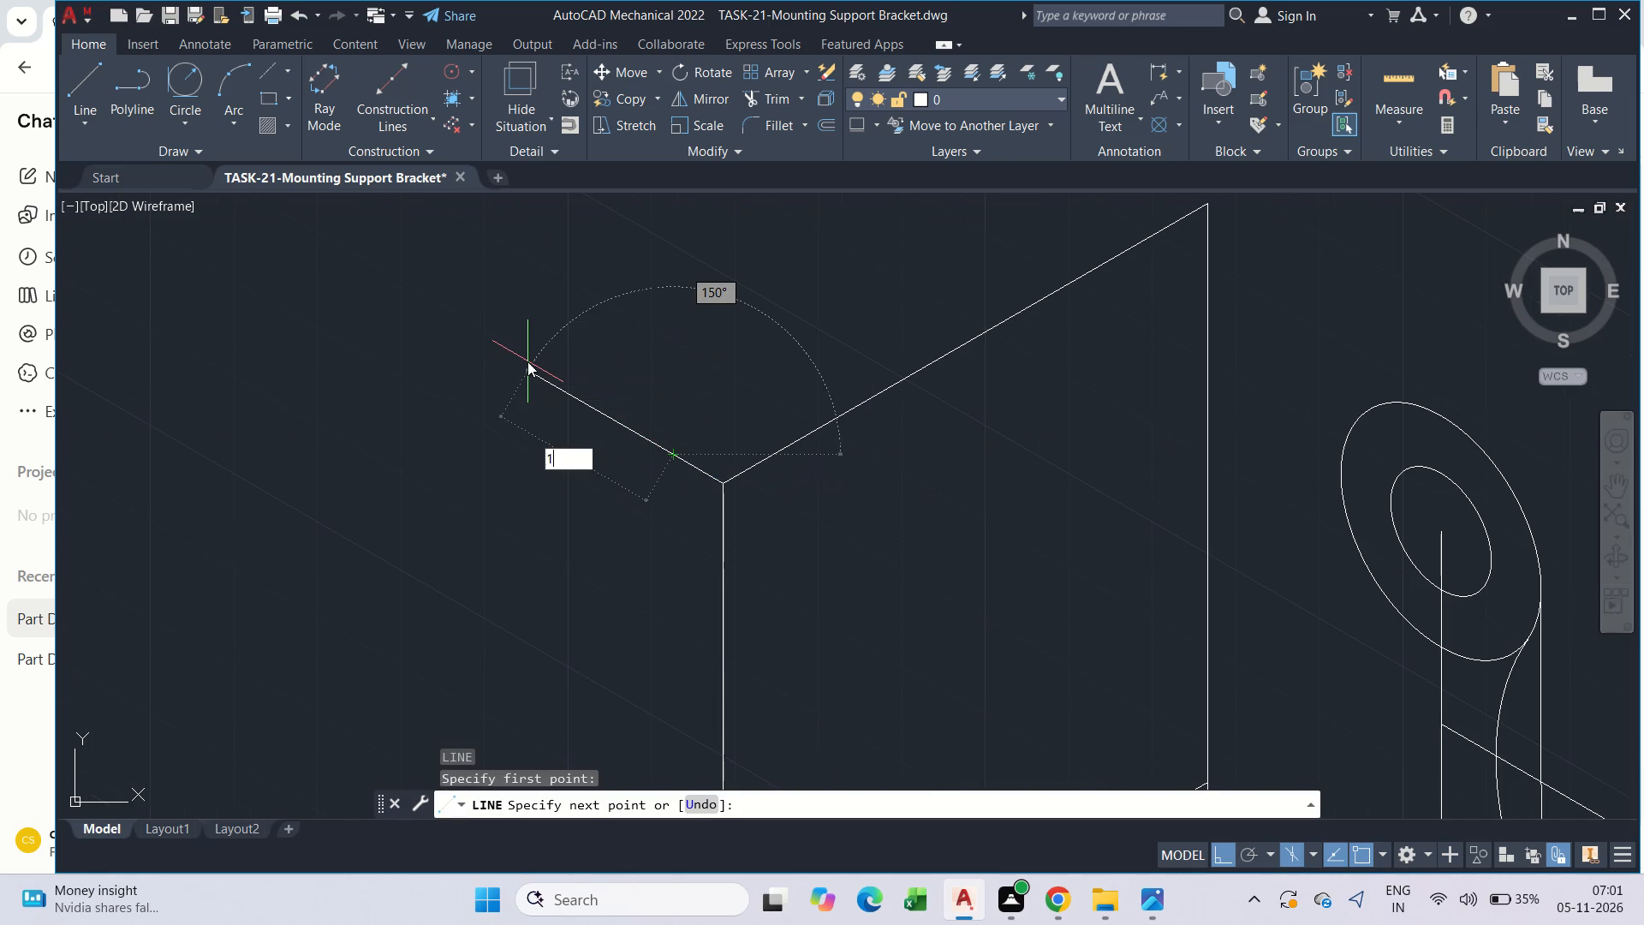
key("BackSpace")
key("BackSpace")
key("BackSpace")
type("28")
key("Return")
key("Escape")
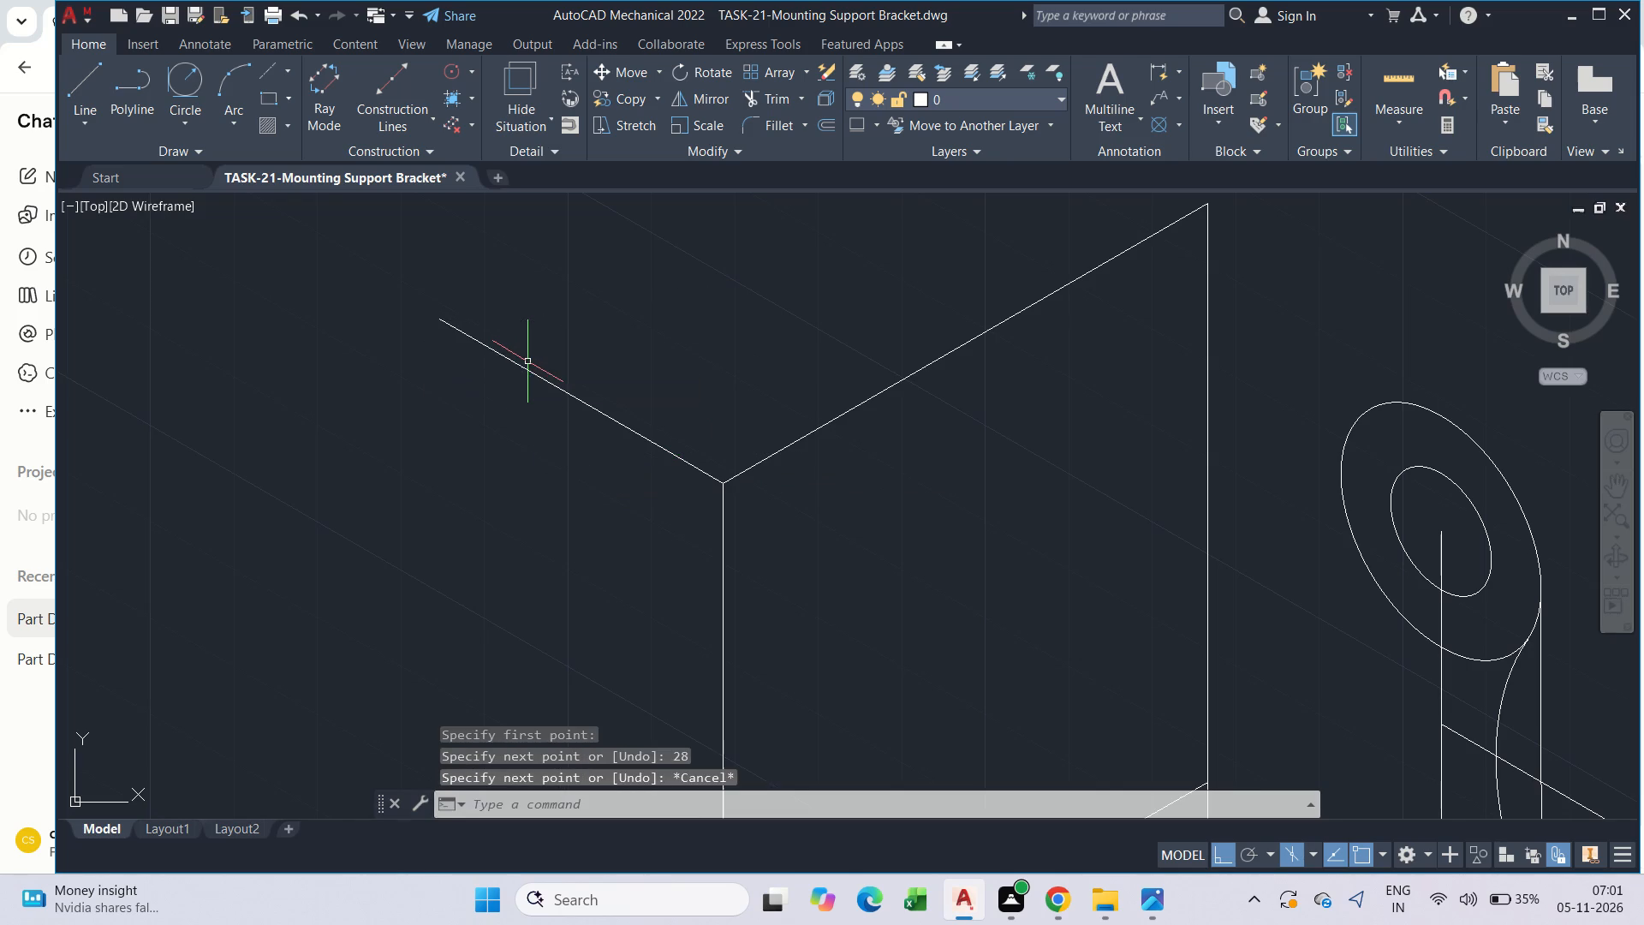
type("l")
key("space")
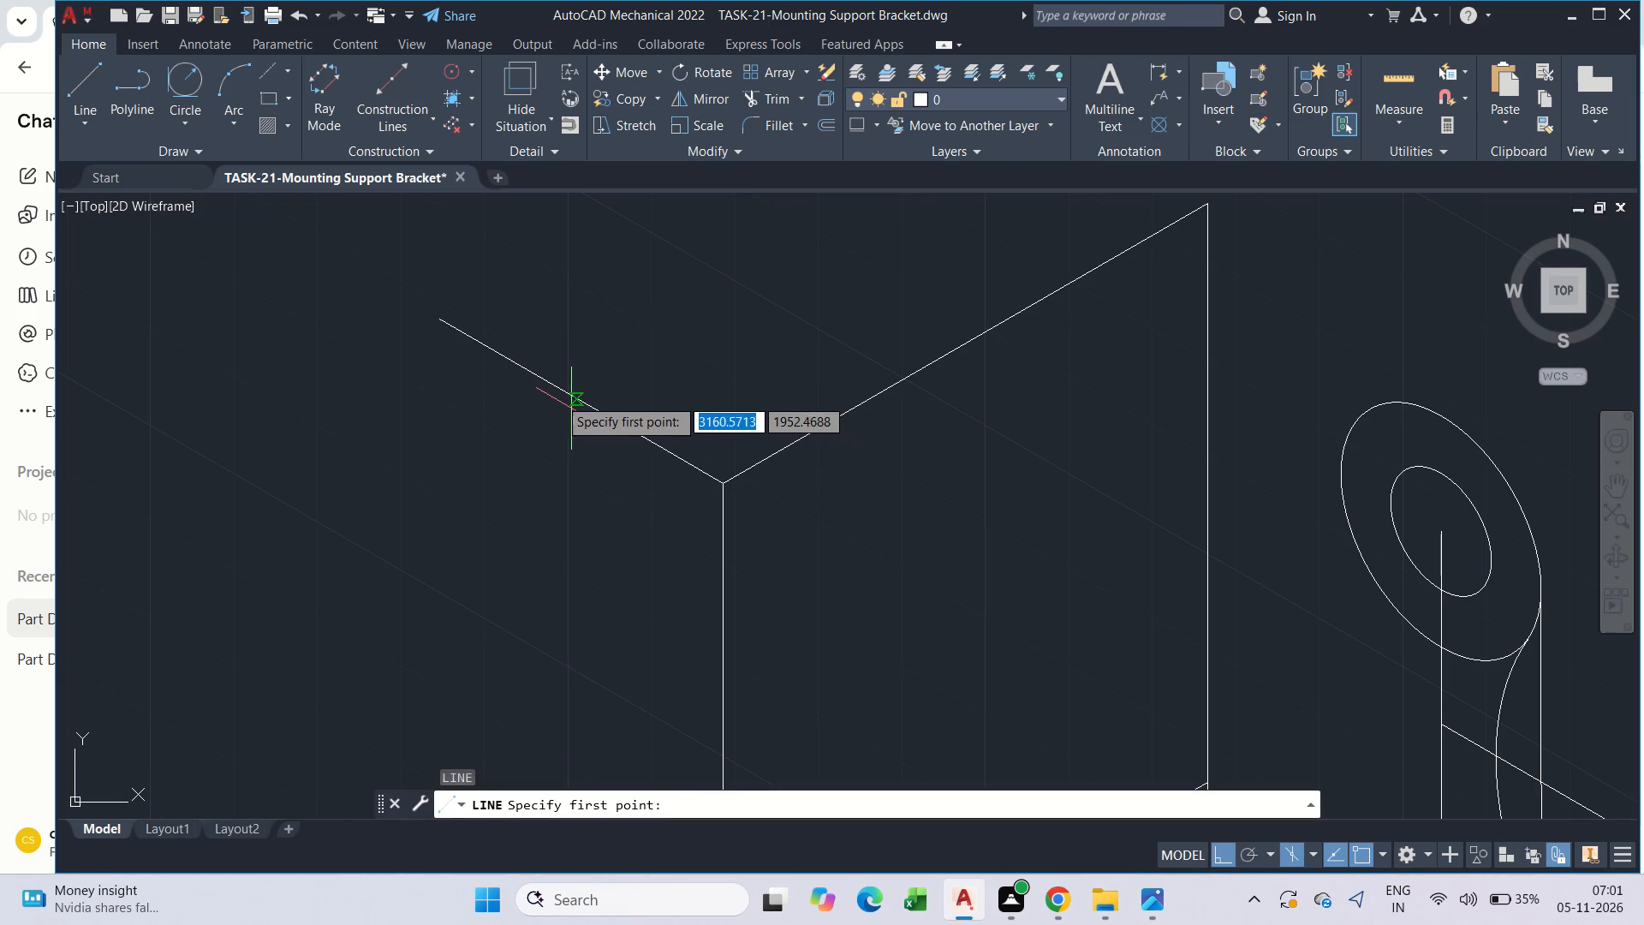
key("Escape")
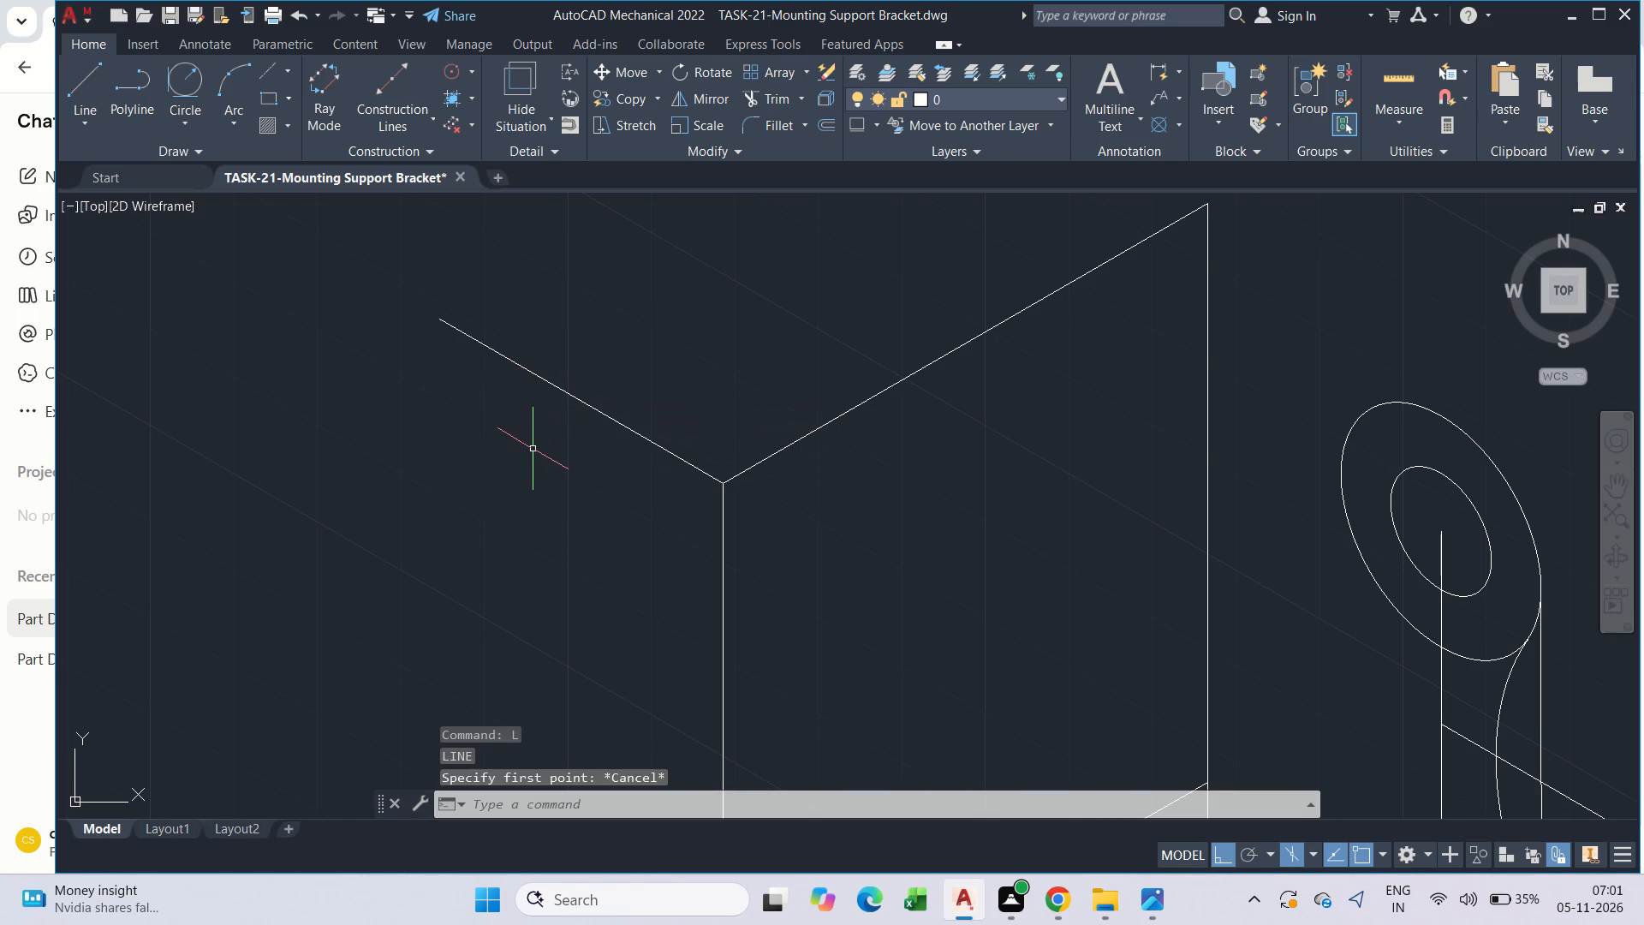
Draw a left-isoplane isocircle centred on the 28-long line's midpoint, with its radius reaching the line's outer end.
key("e")
key("l")
key("l")
key("i")
left_click(599, 494)
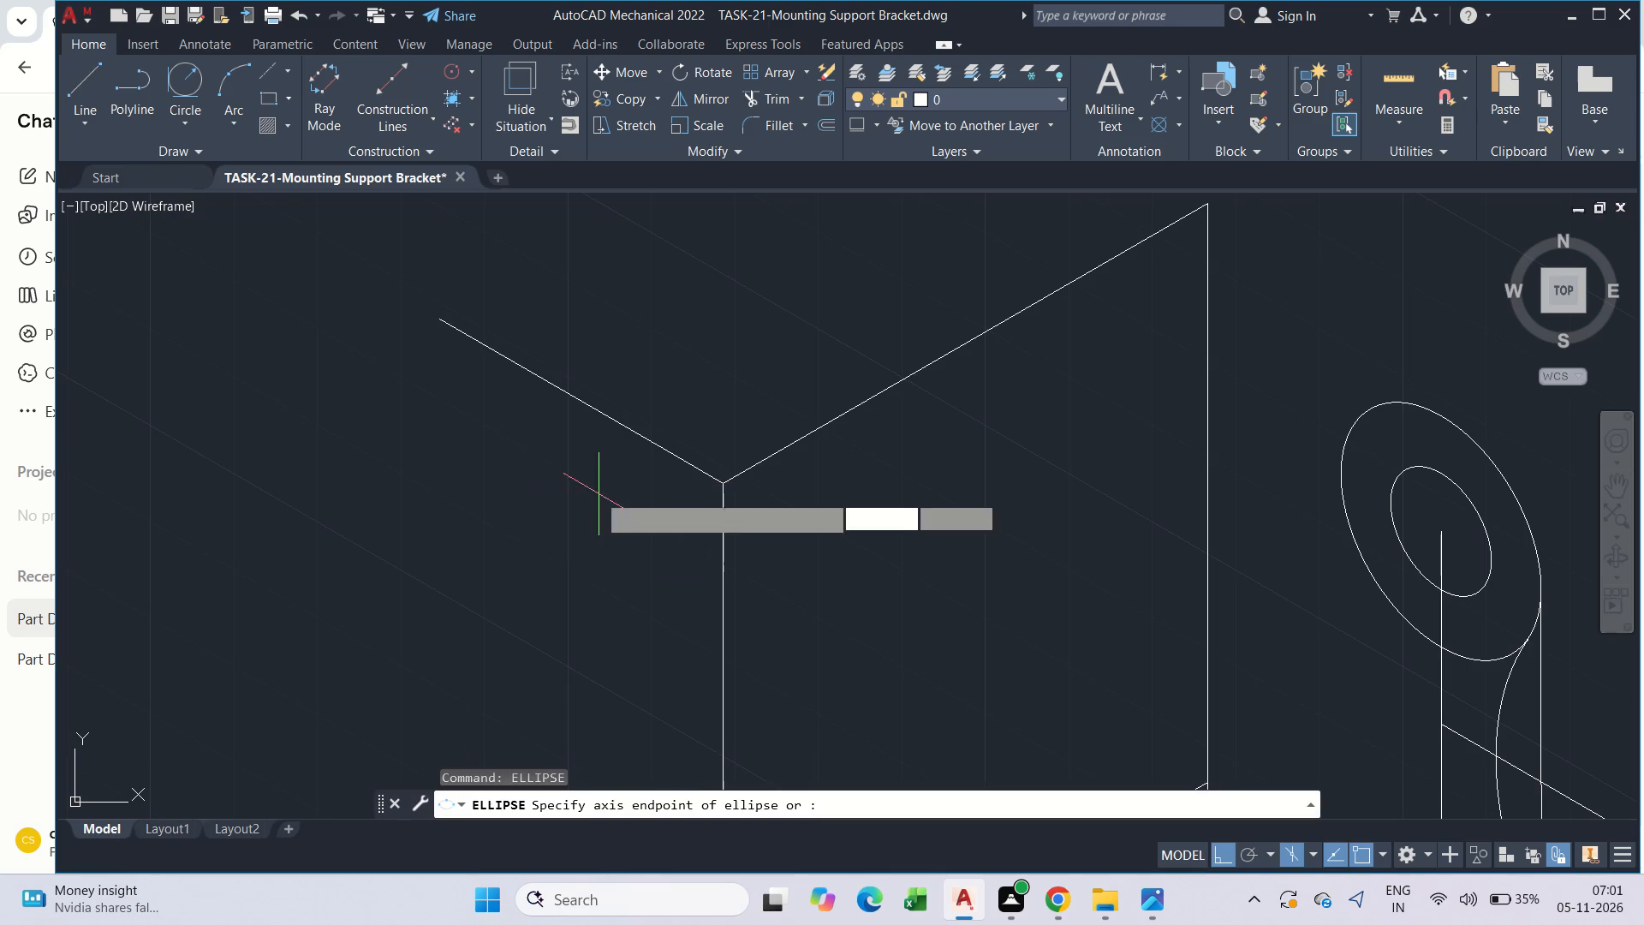
key("i")
key("space")
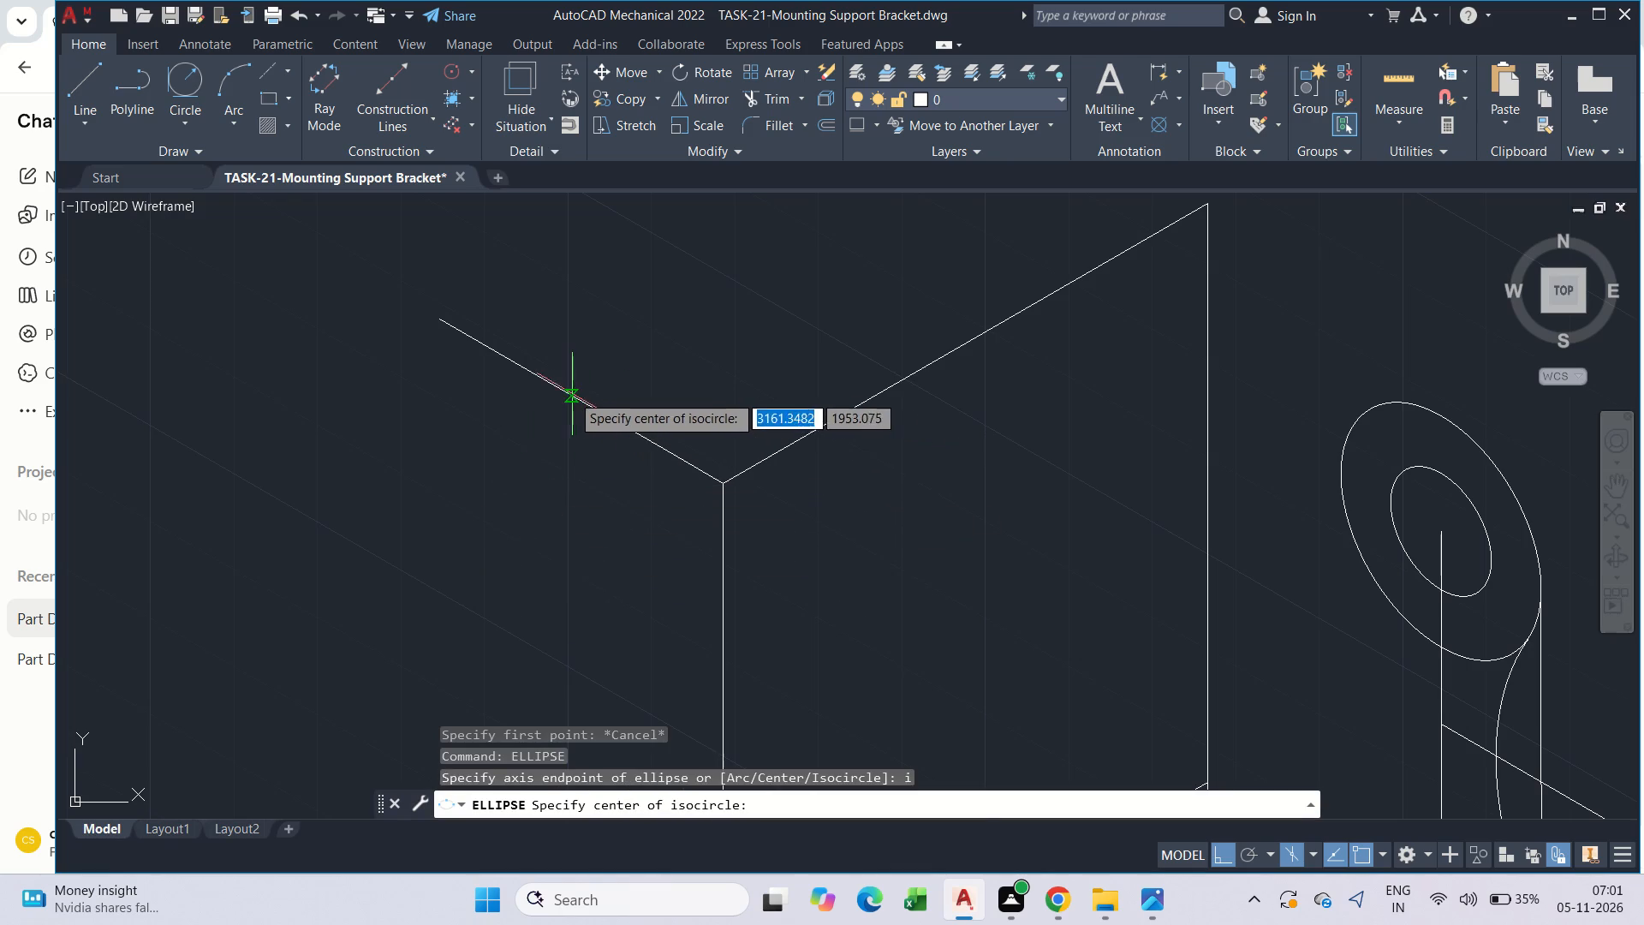
left_click_drag(551, 380, 564, 397)
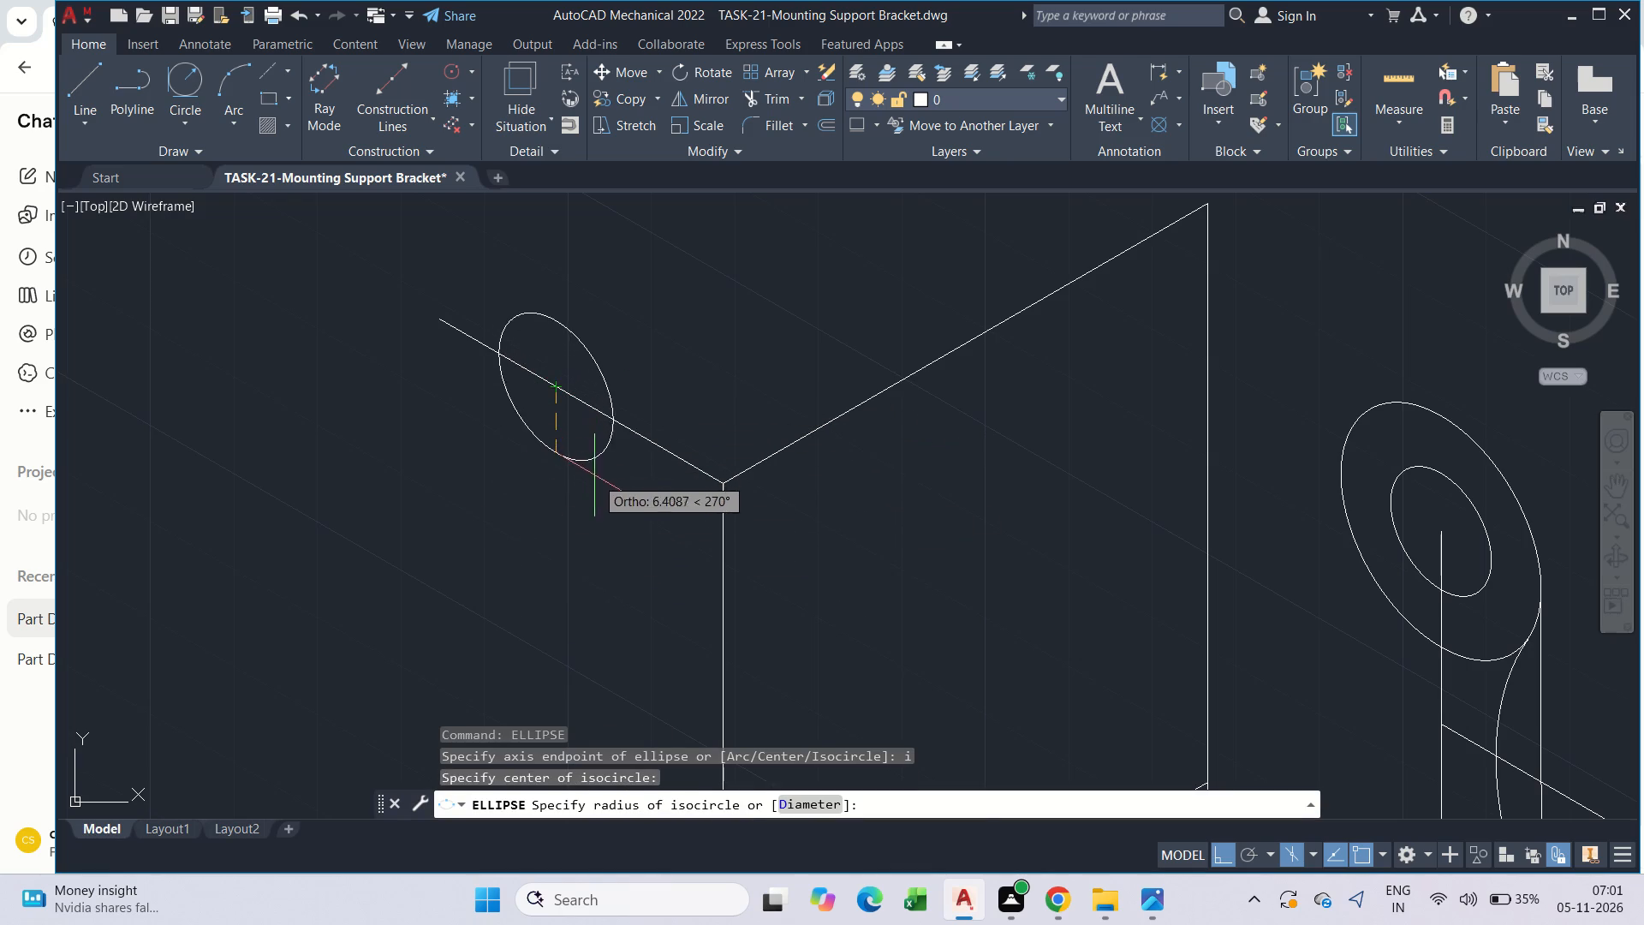
left_click(437, 315)
key("Escape")
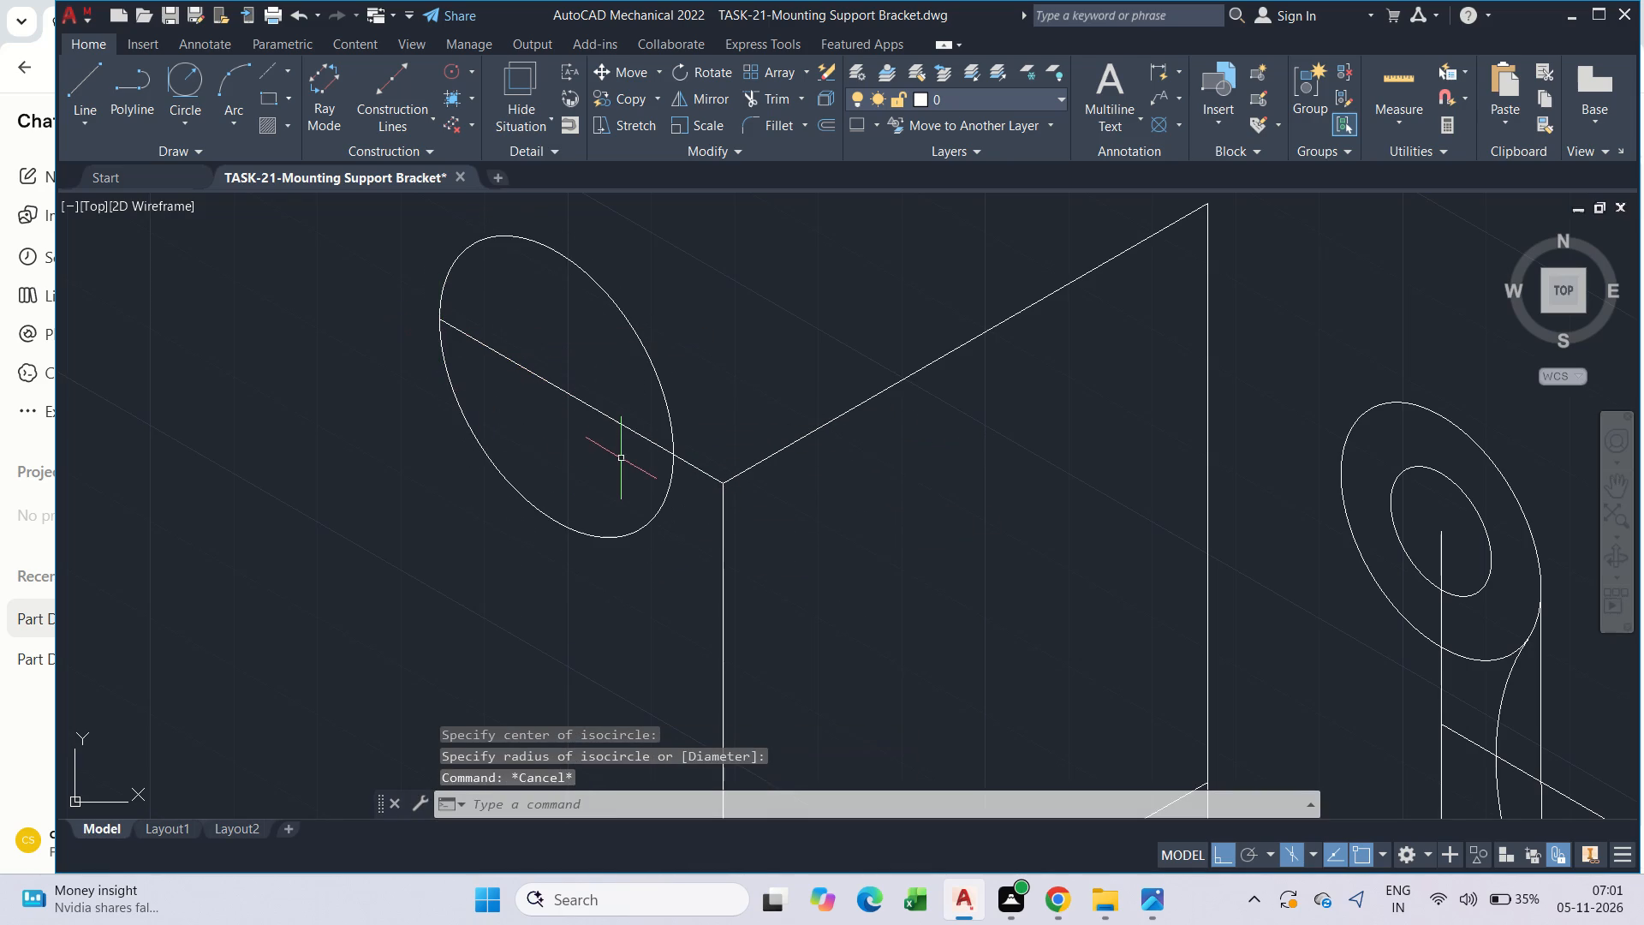
Trim away the half of the isocircle above the 28-long line.
middle_click_drag(620, 457, 609, 451)
type("tr")
key("space")
left_click(652, 429)
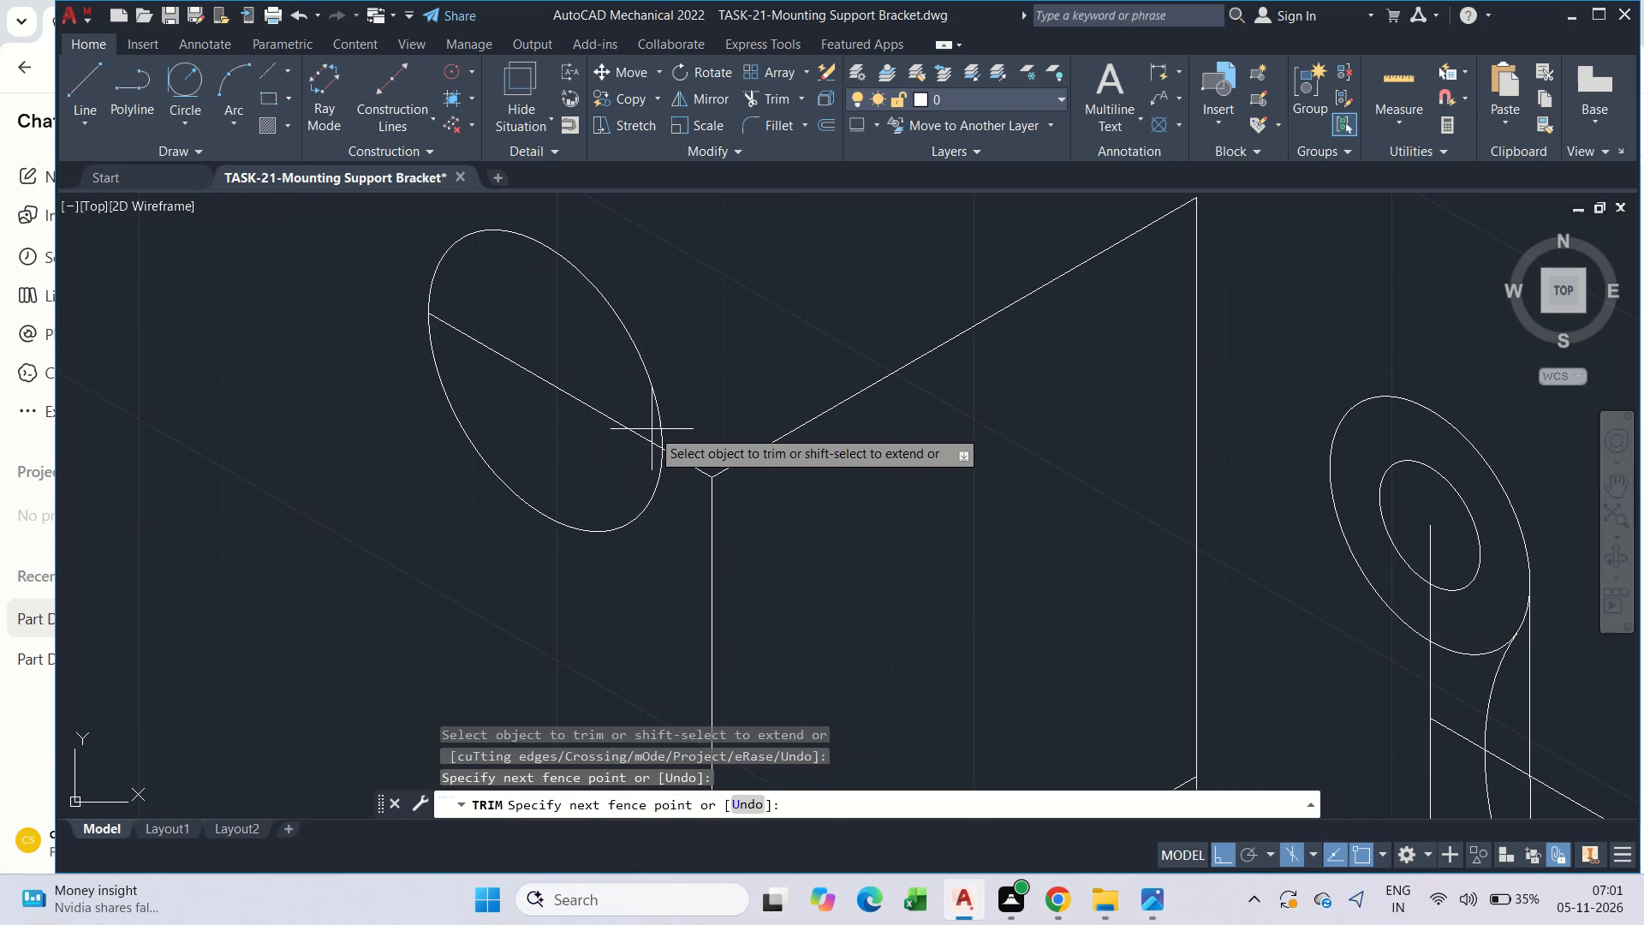
left_click(676, 403)
key("Escape")
scroll(548, 395, "down", 2)
scroll(545, 405, "up", 1)
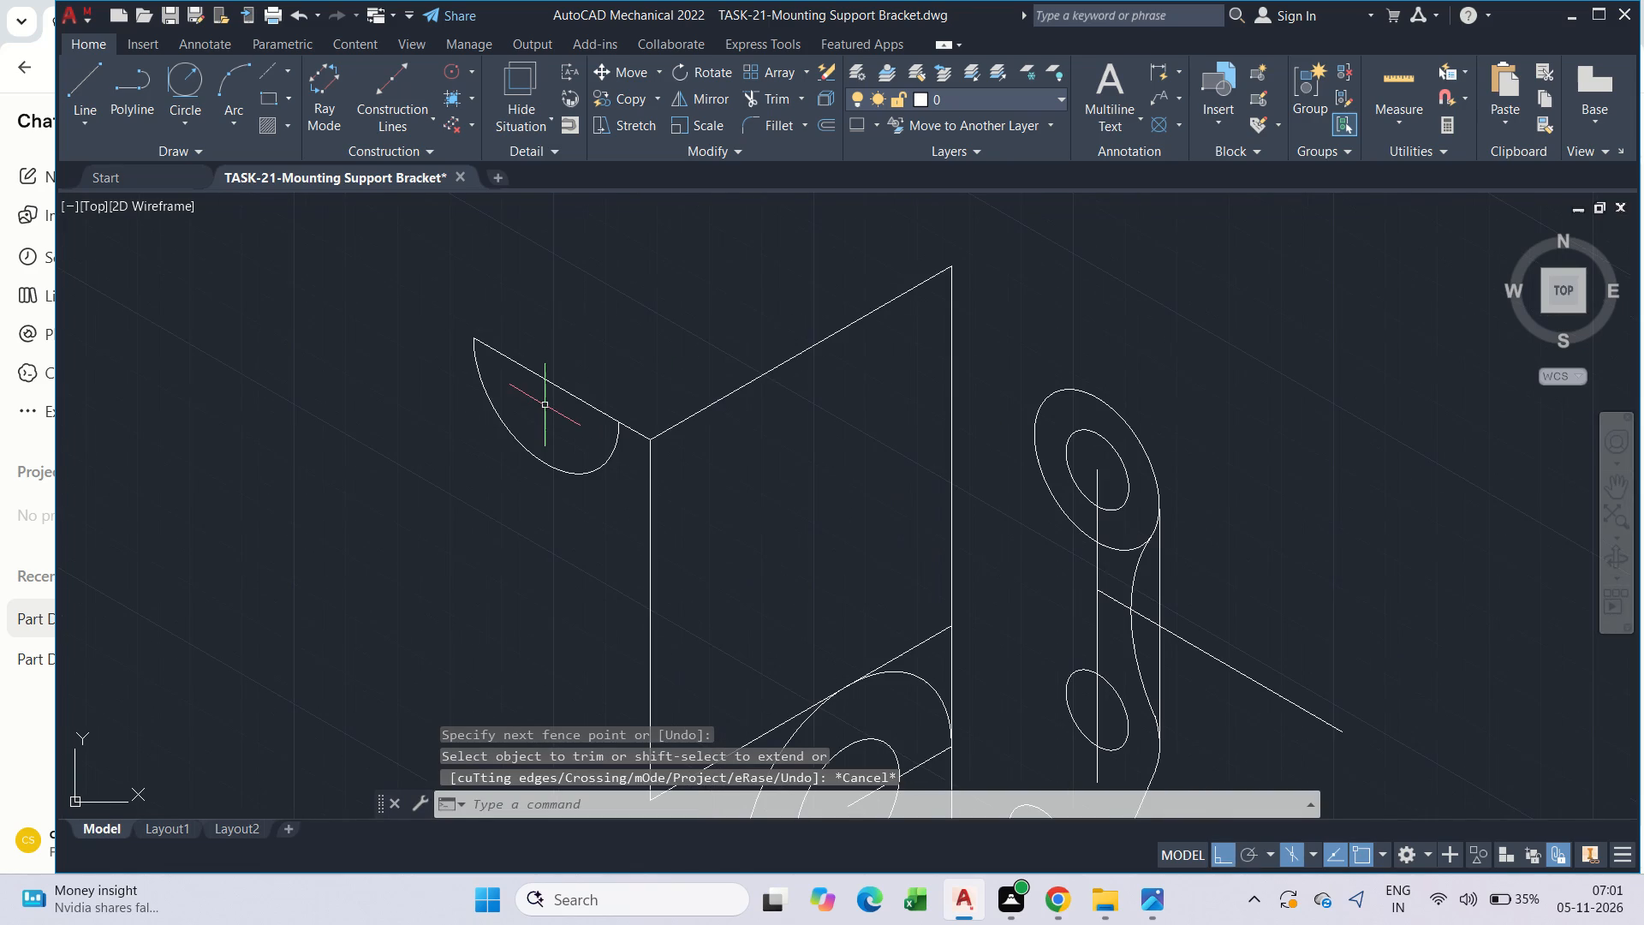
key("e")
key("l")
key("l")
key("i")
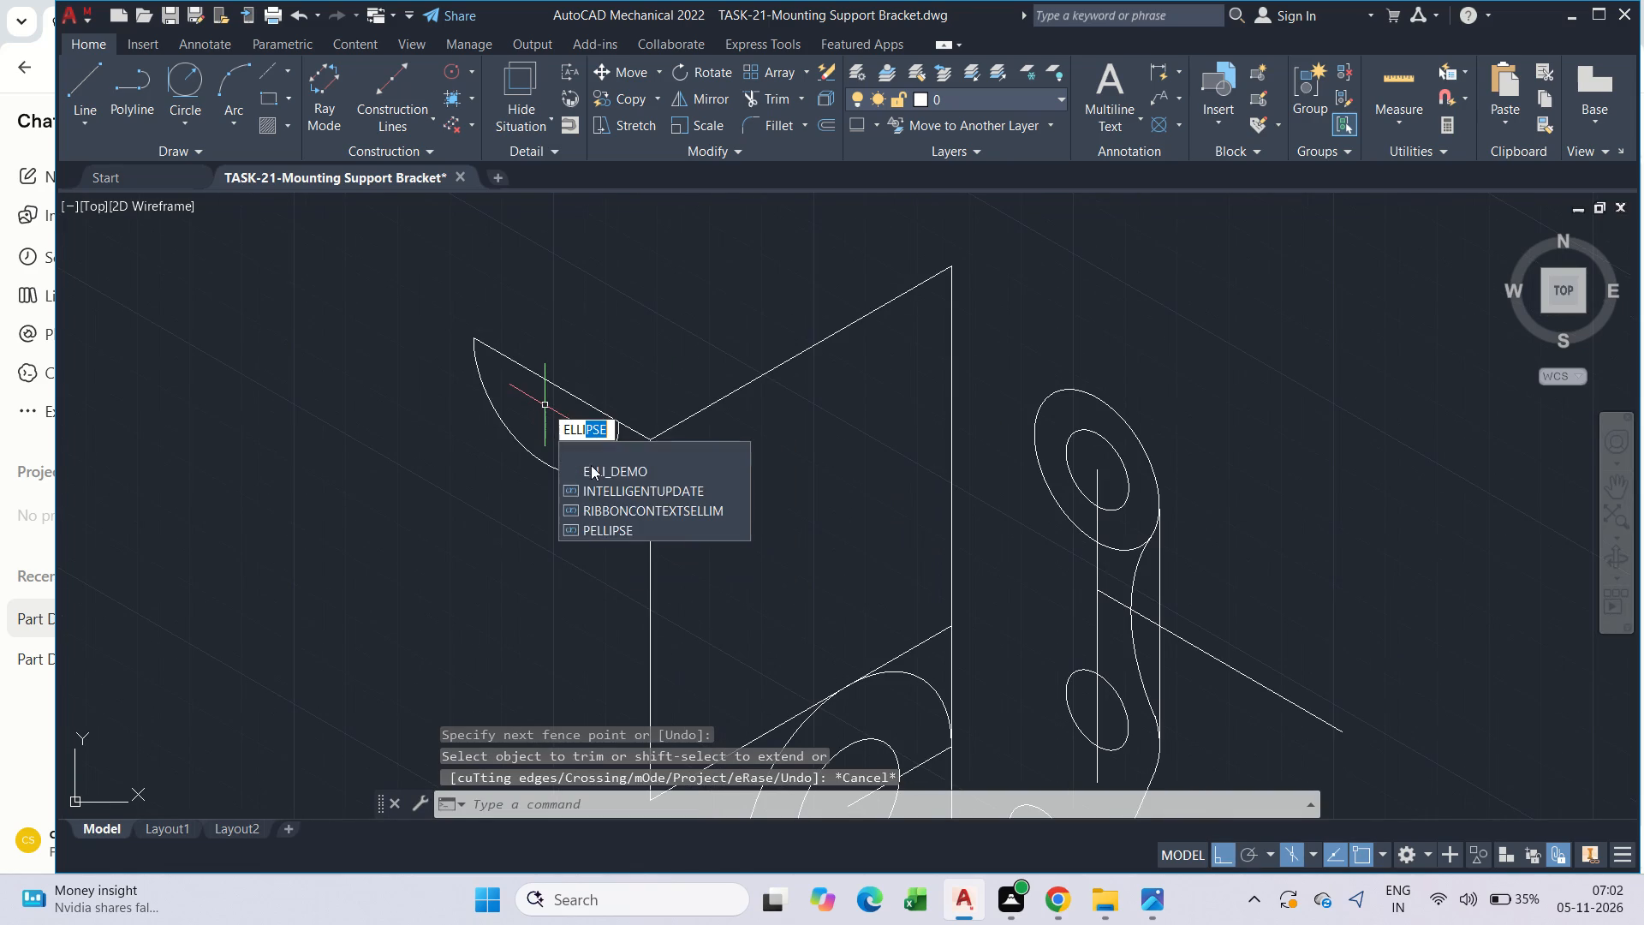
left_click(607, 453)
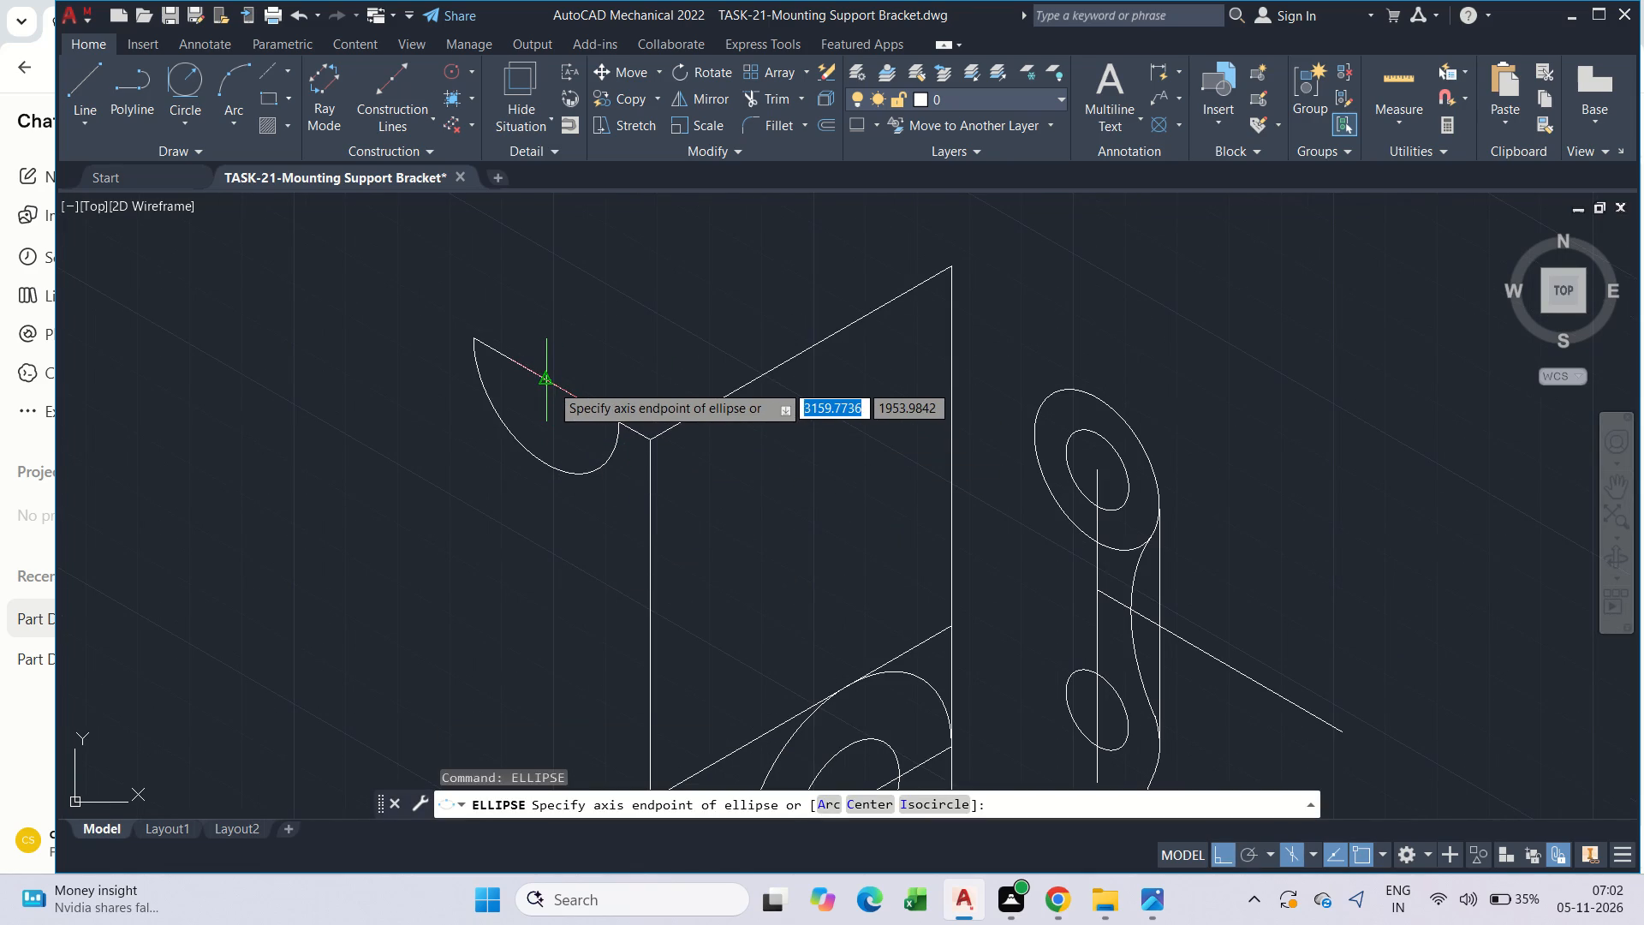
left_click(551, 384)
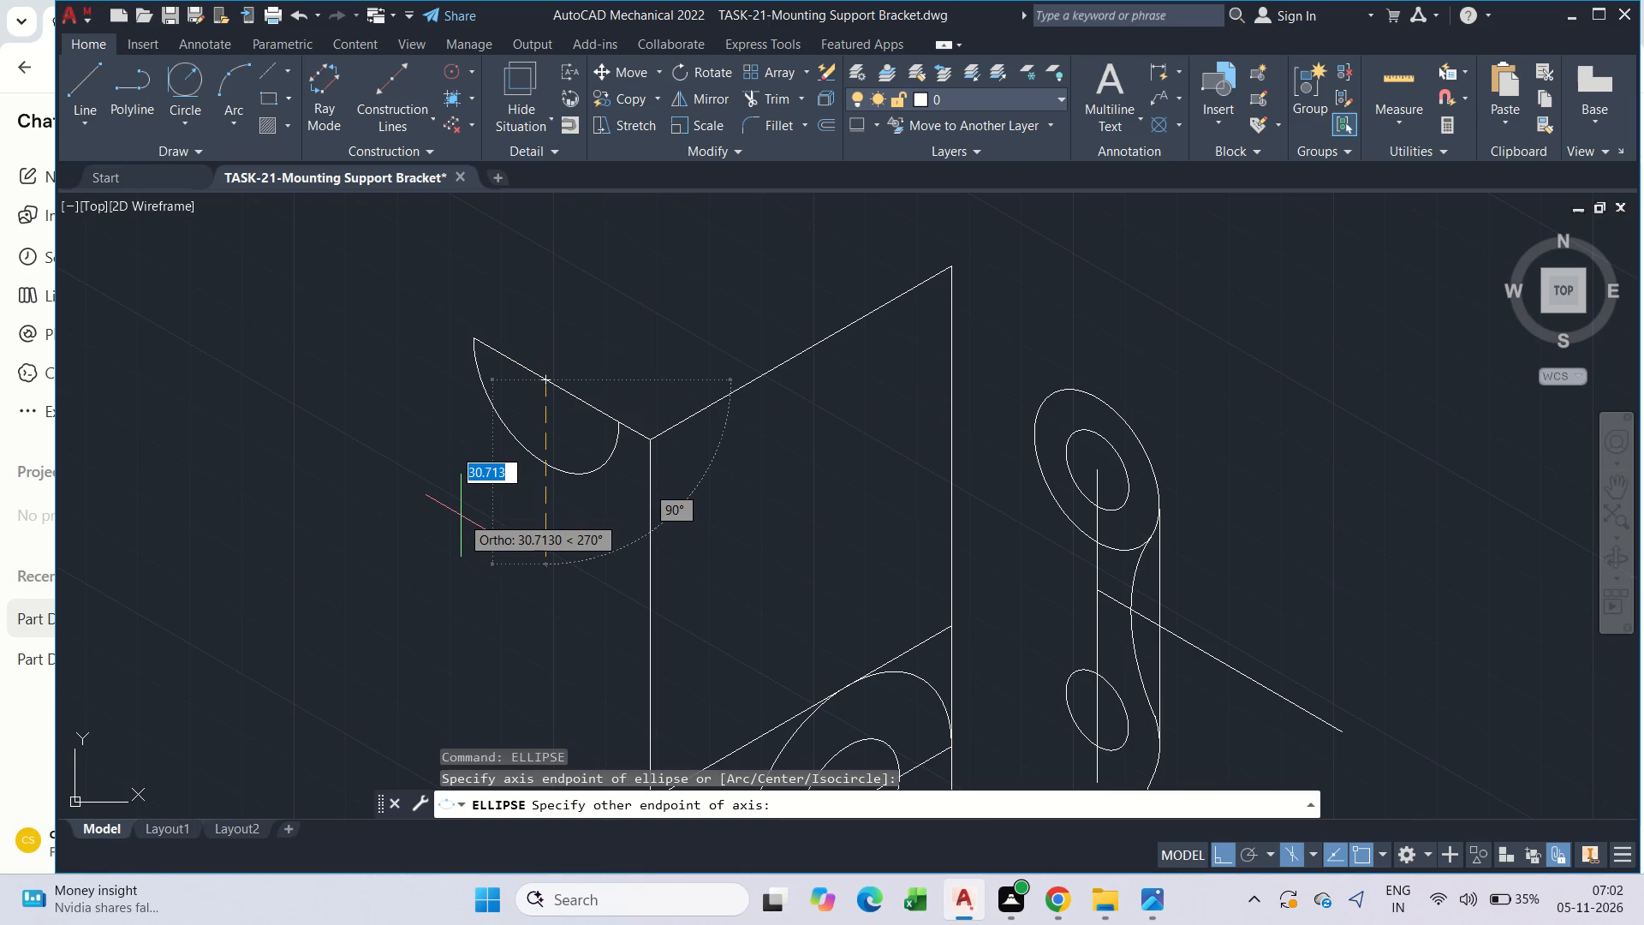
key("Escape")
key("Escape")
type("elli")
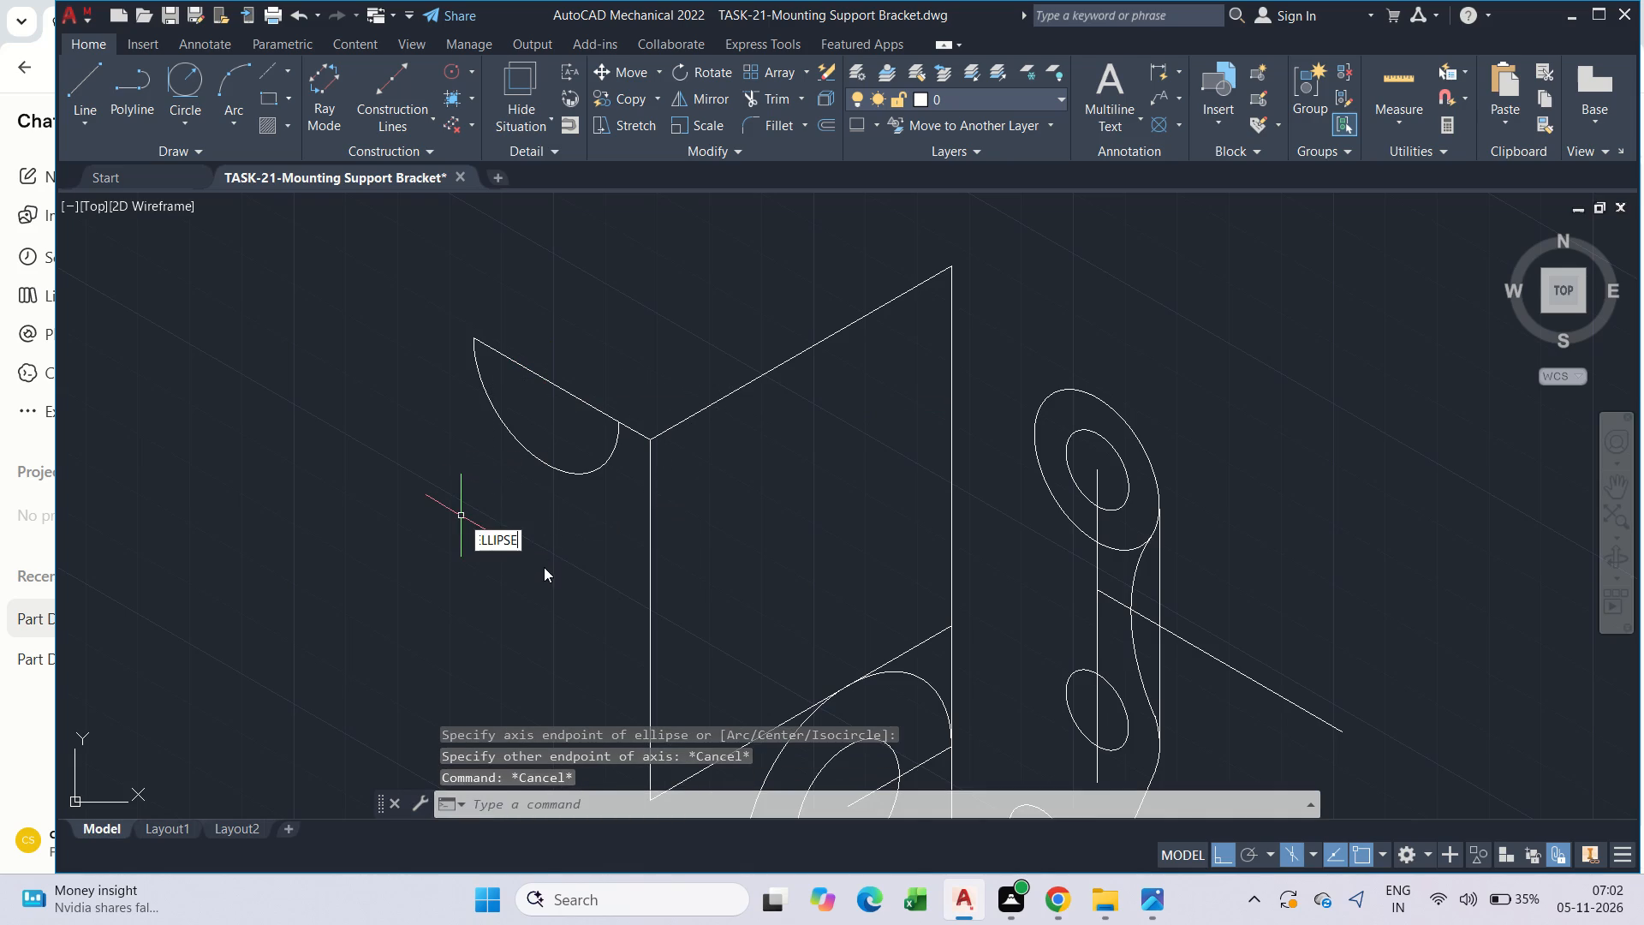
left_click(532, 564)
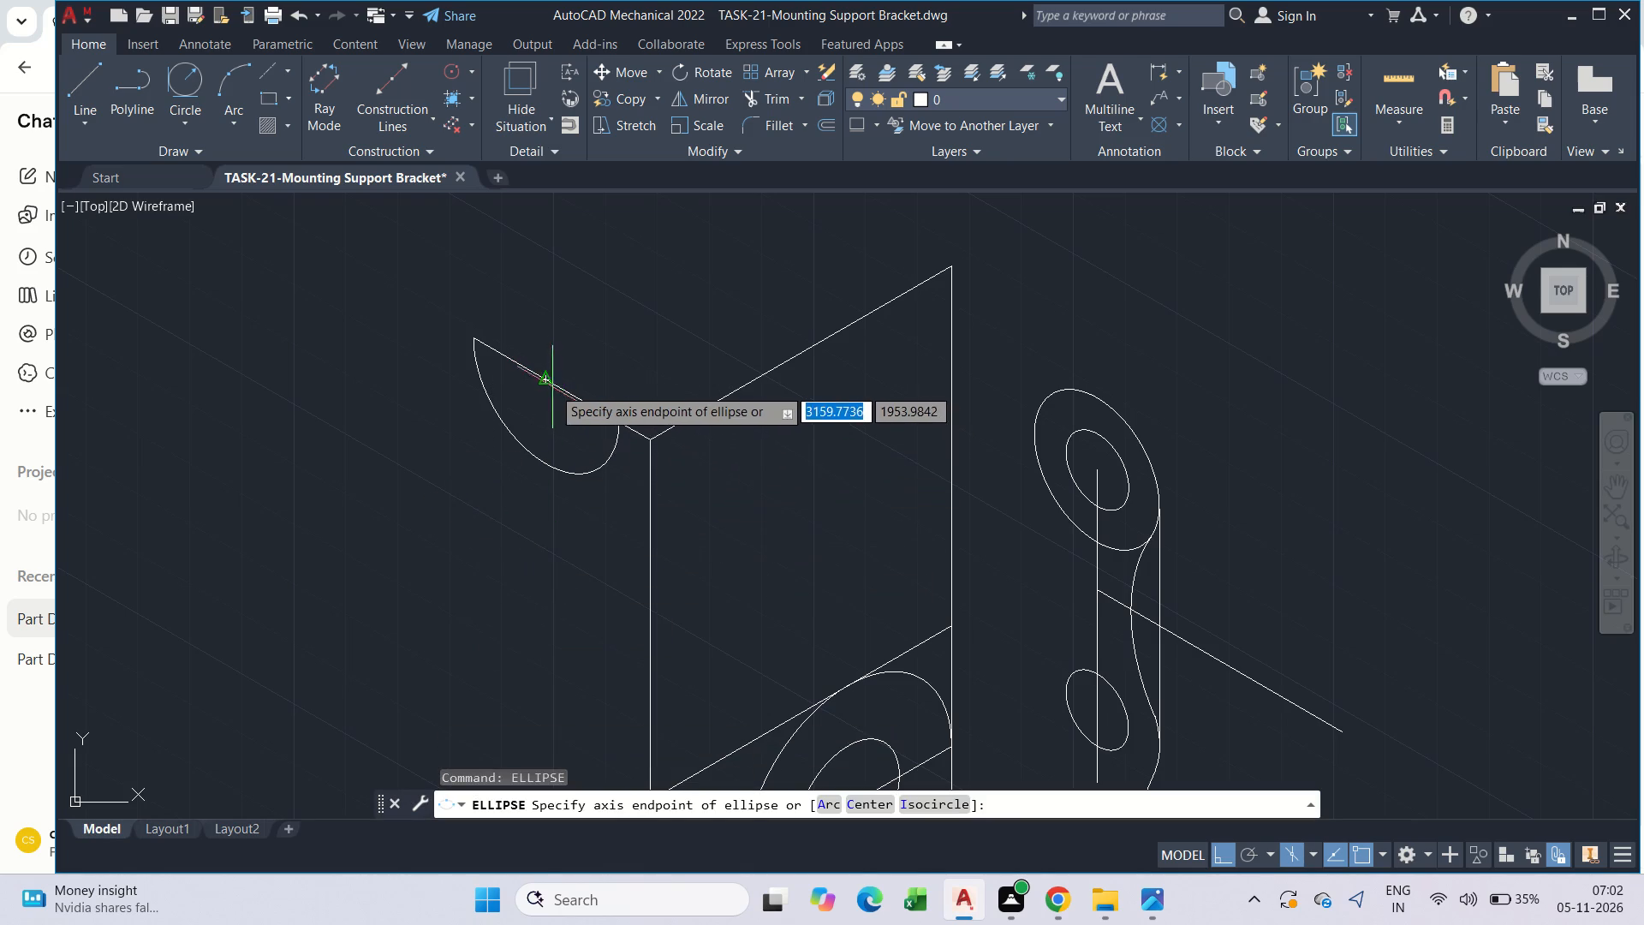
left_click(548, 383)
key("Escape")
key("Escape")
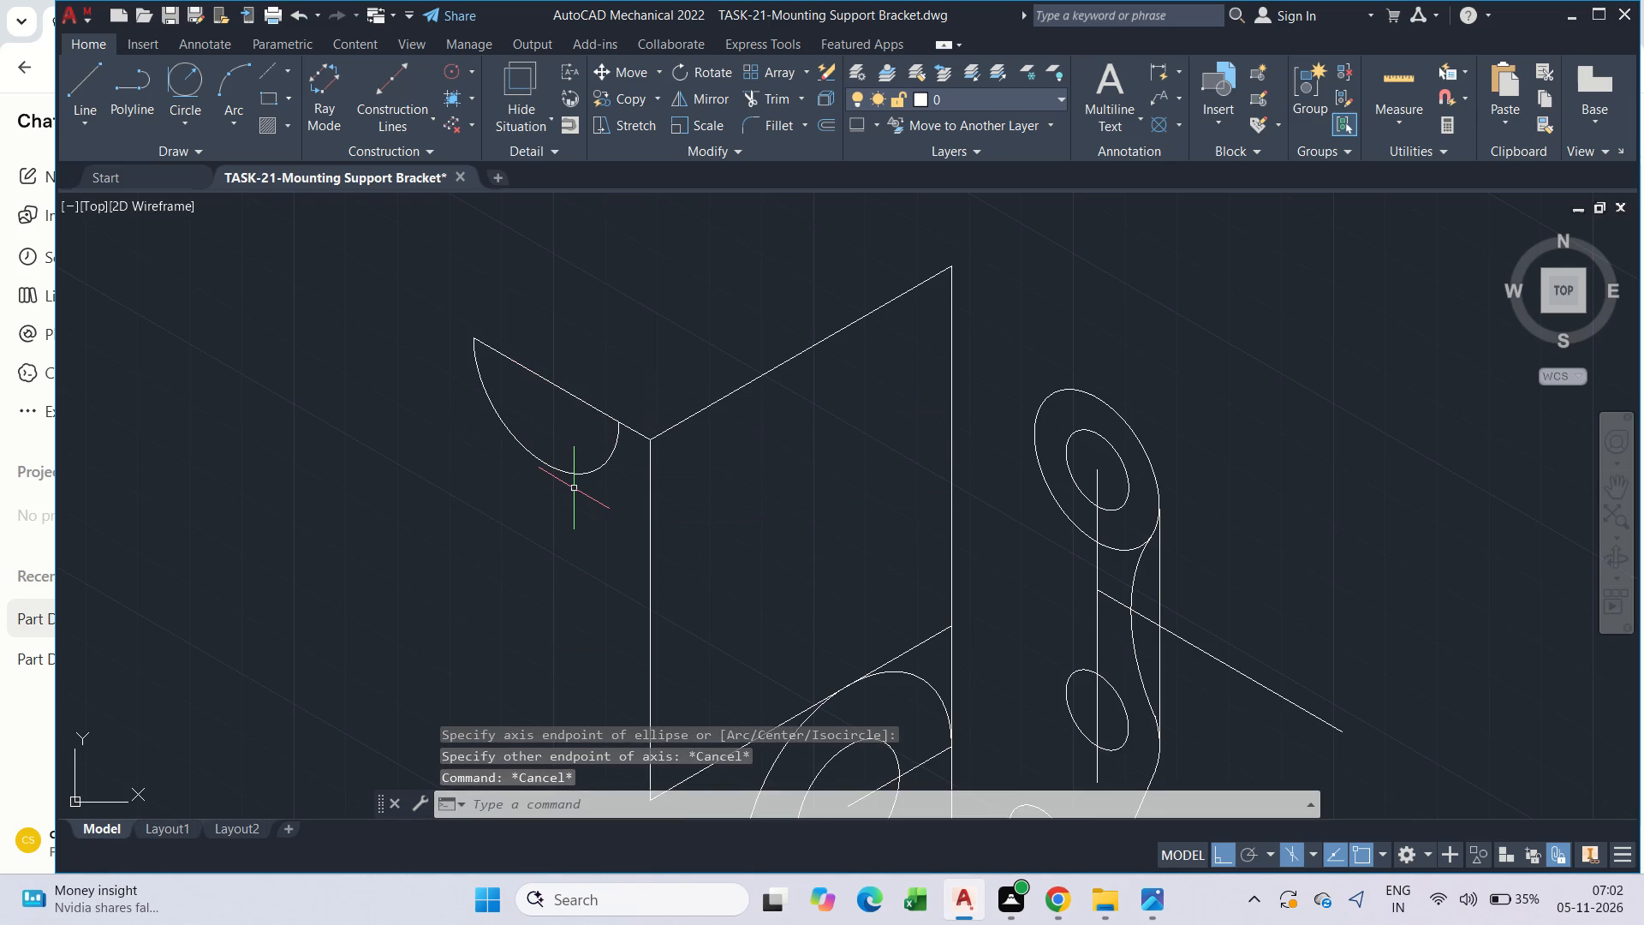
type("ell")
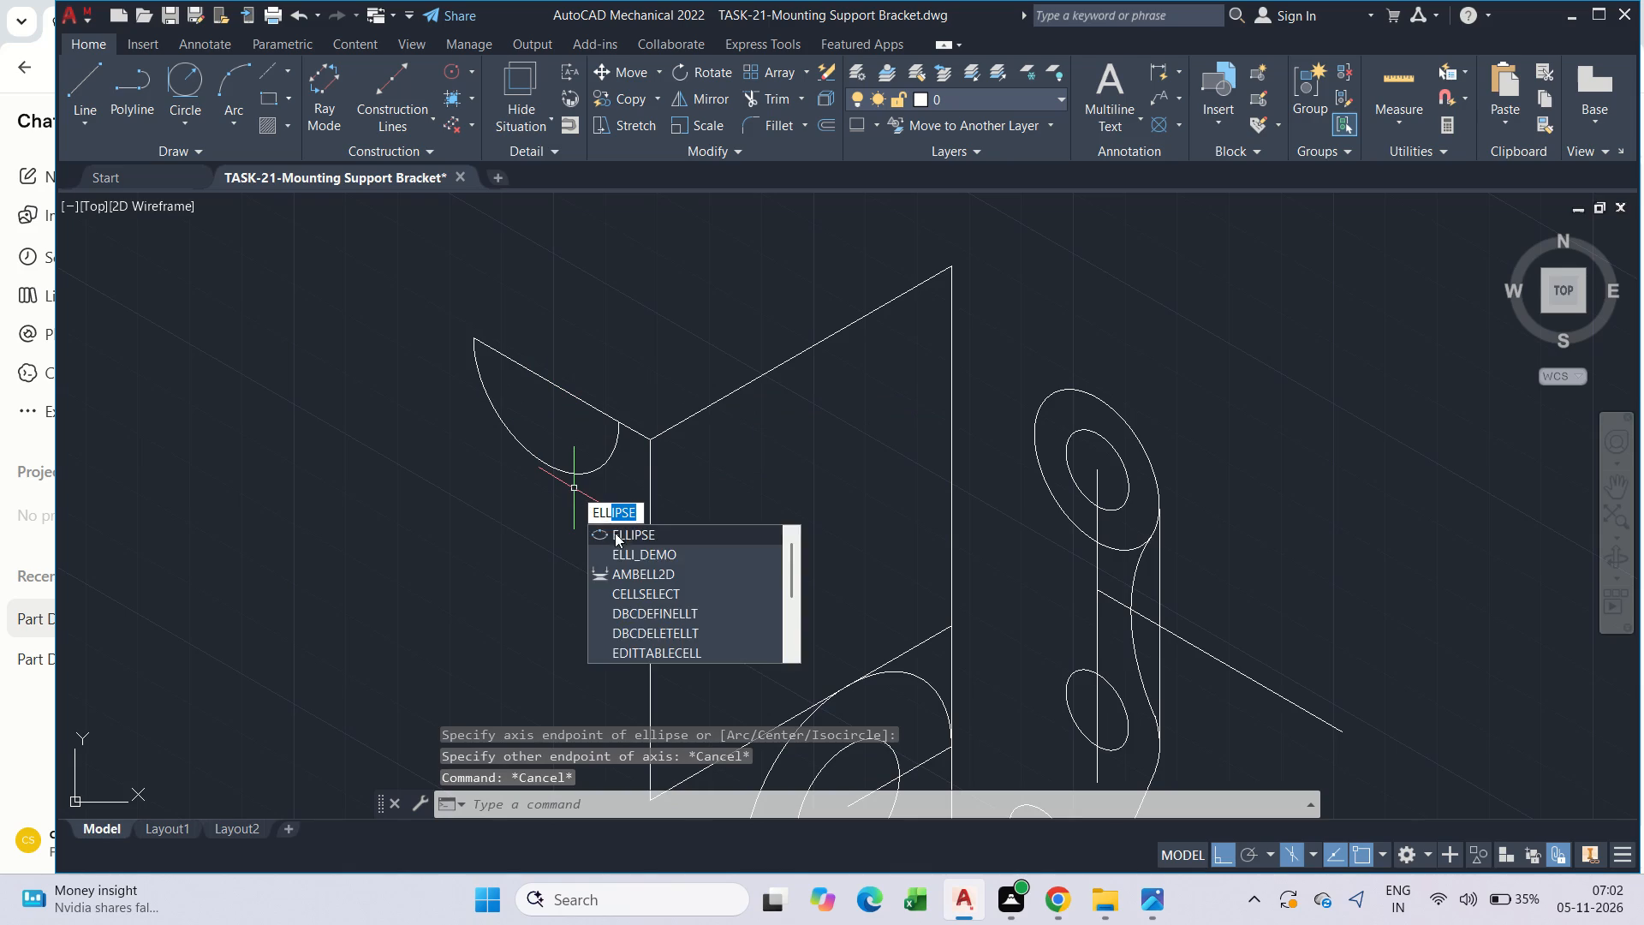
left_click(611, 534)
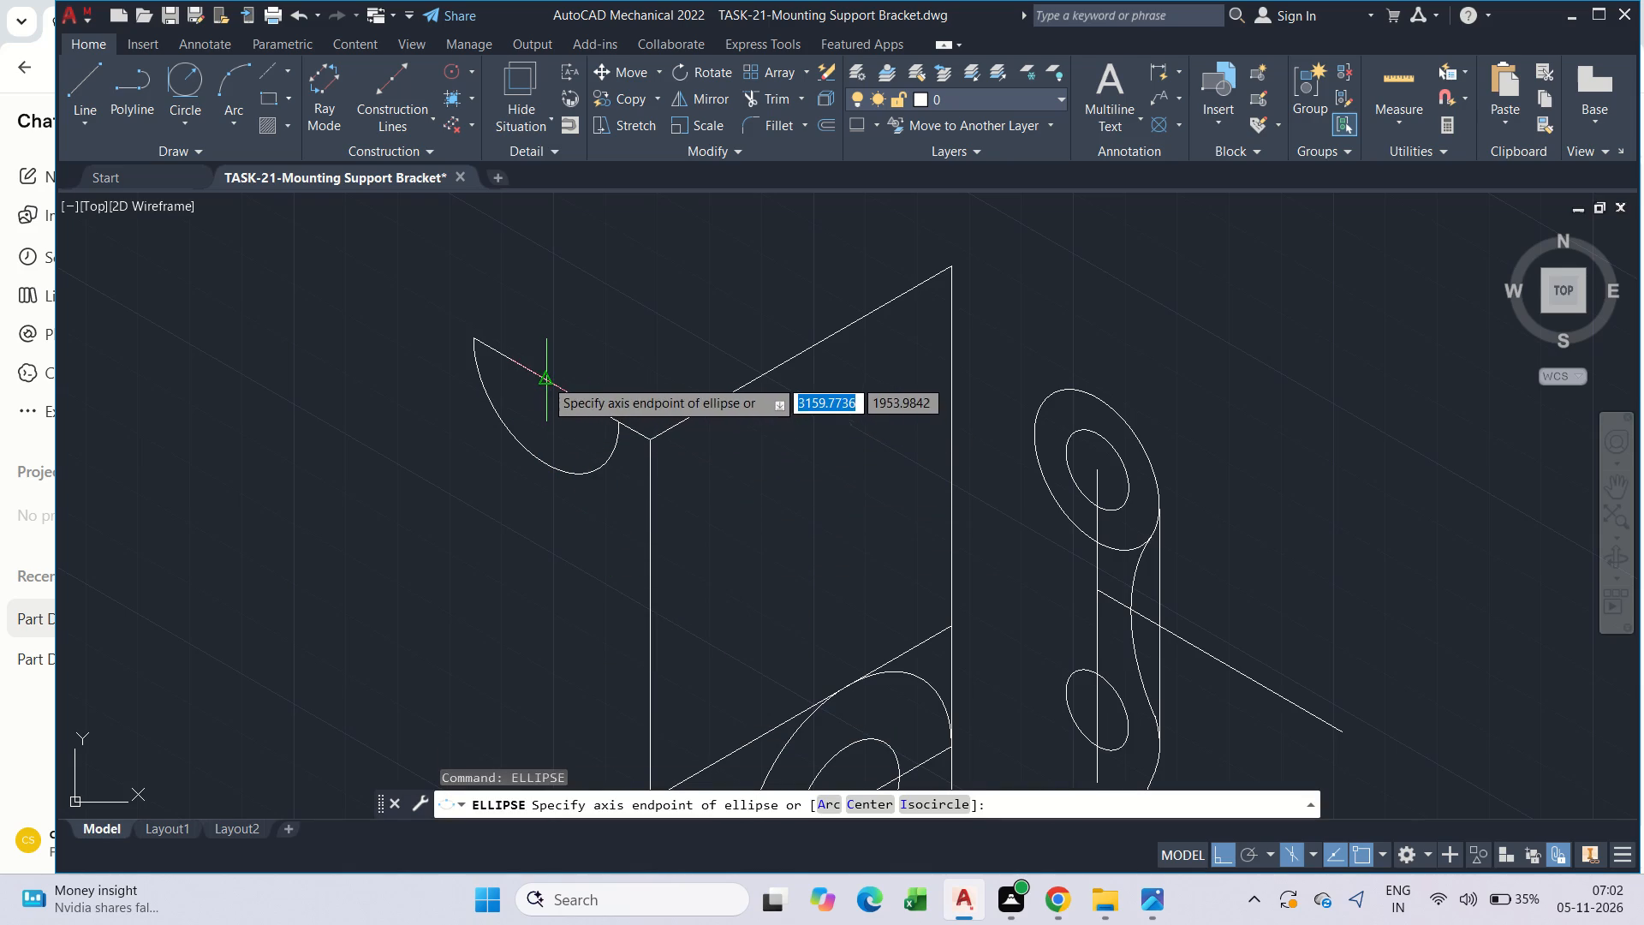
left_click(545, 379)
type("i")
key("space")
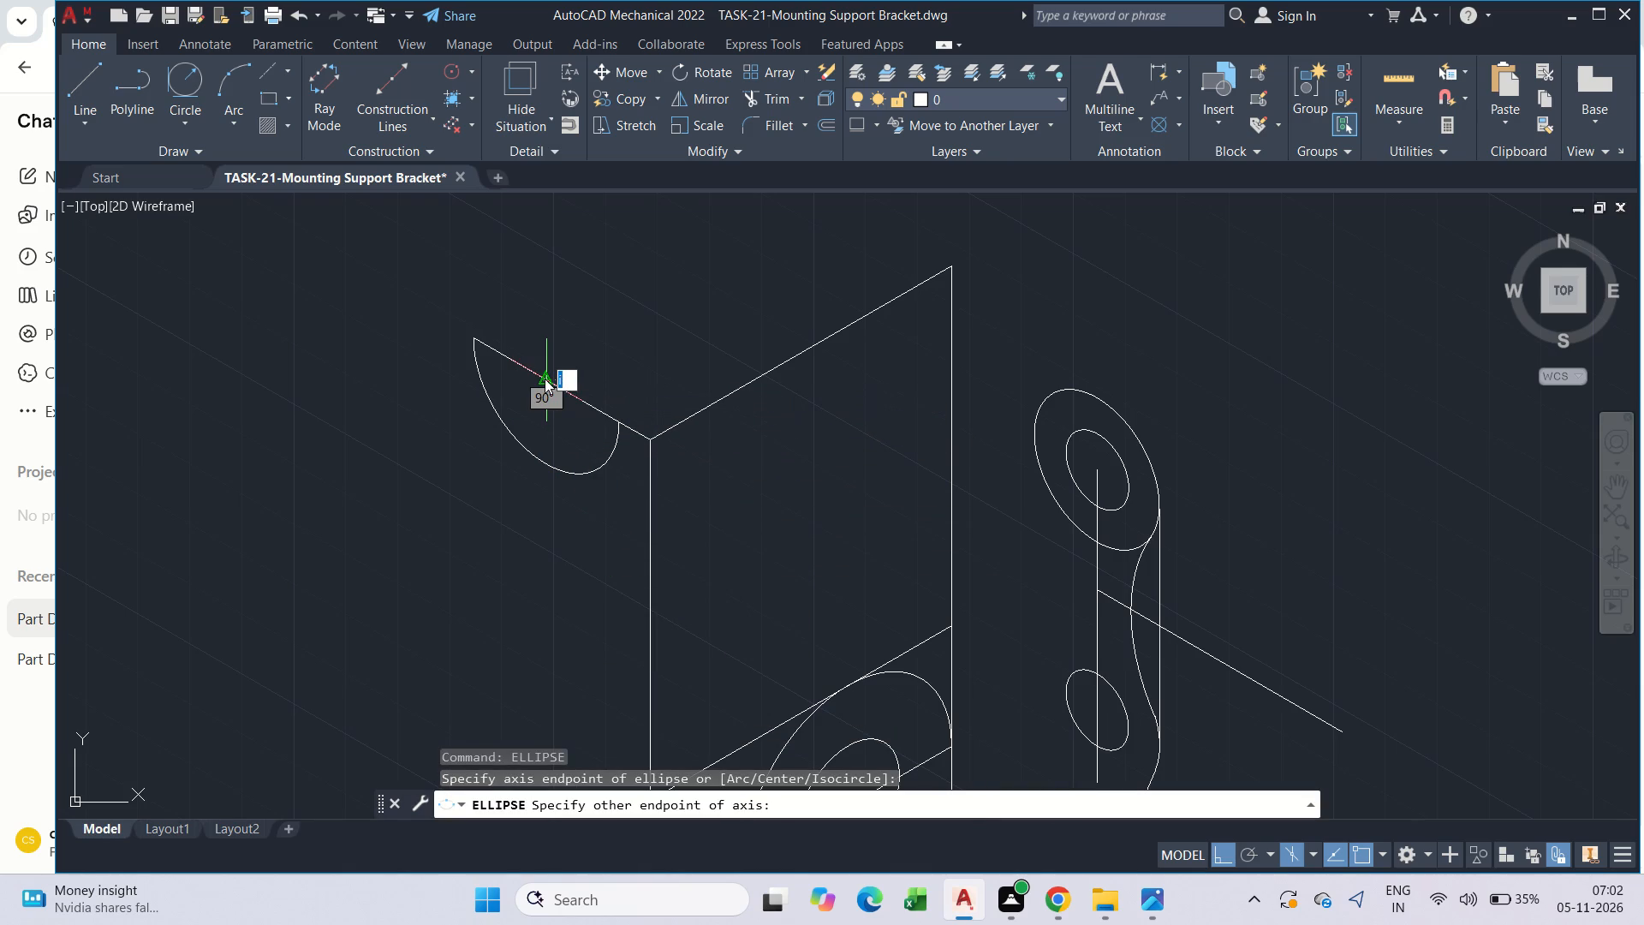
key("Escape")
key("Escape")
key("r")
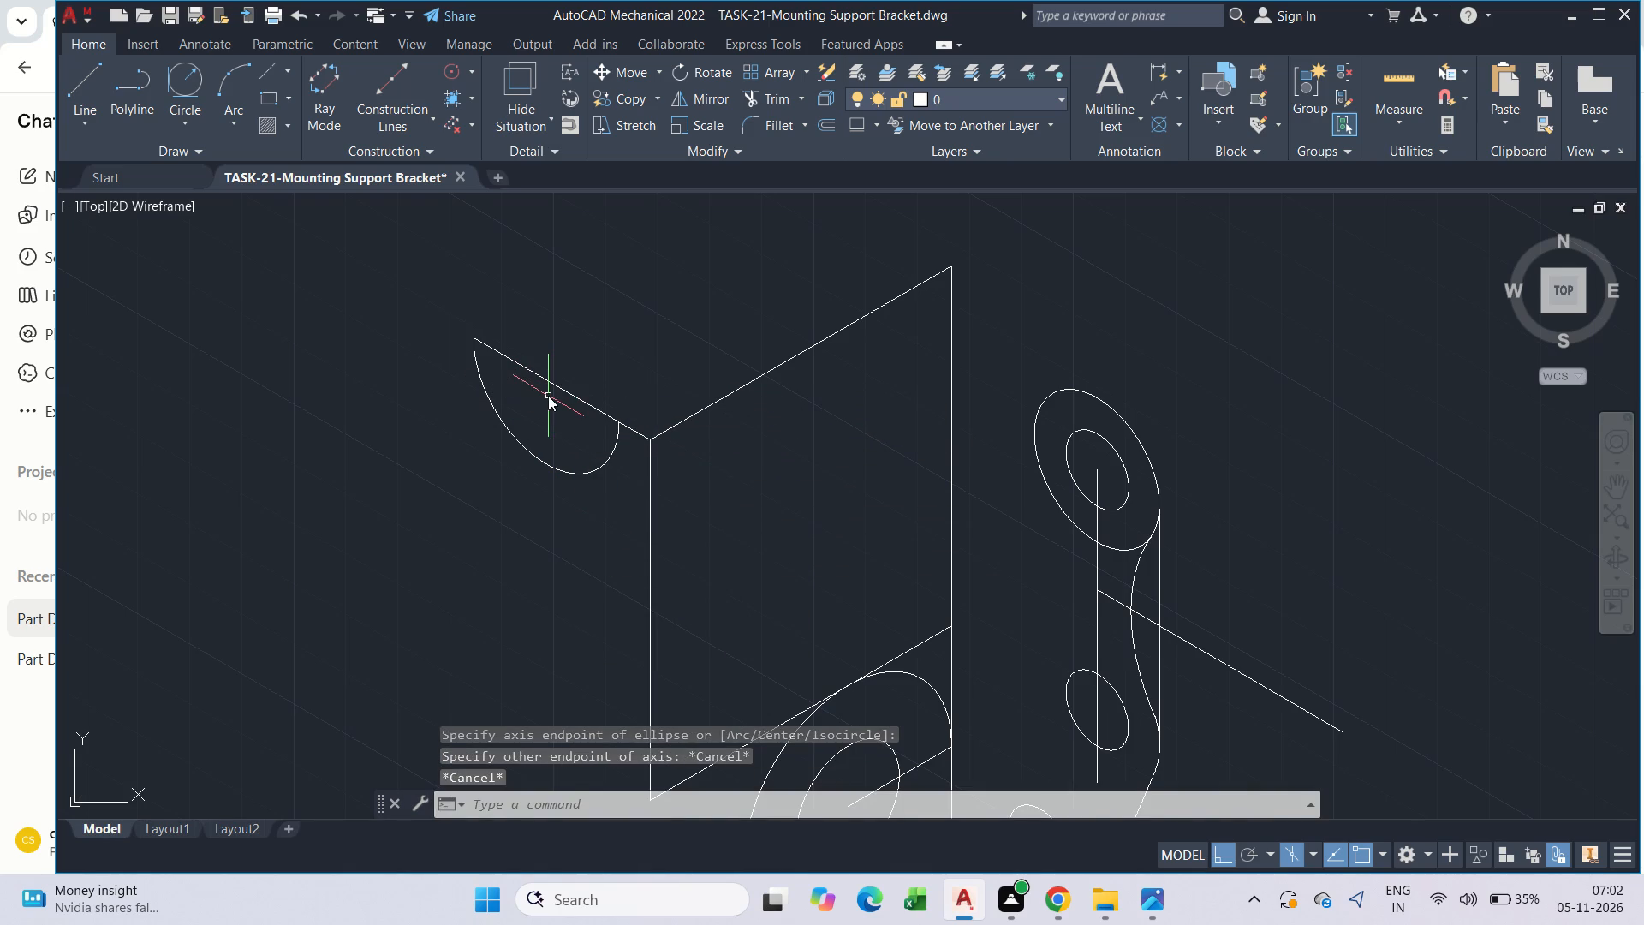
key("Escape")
Draw a left-isoplane isocircle of radius 19 centred on the midpoint of the 28-long line, around the semicircular cutout.
type("elli")
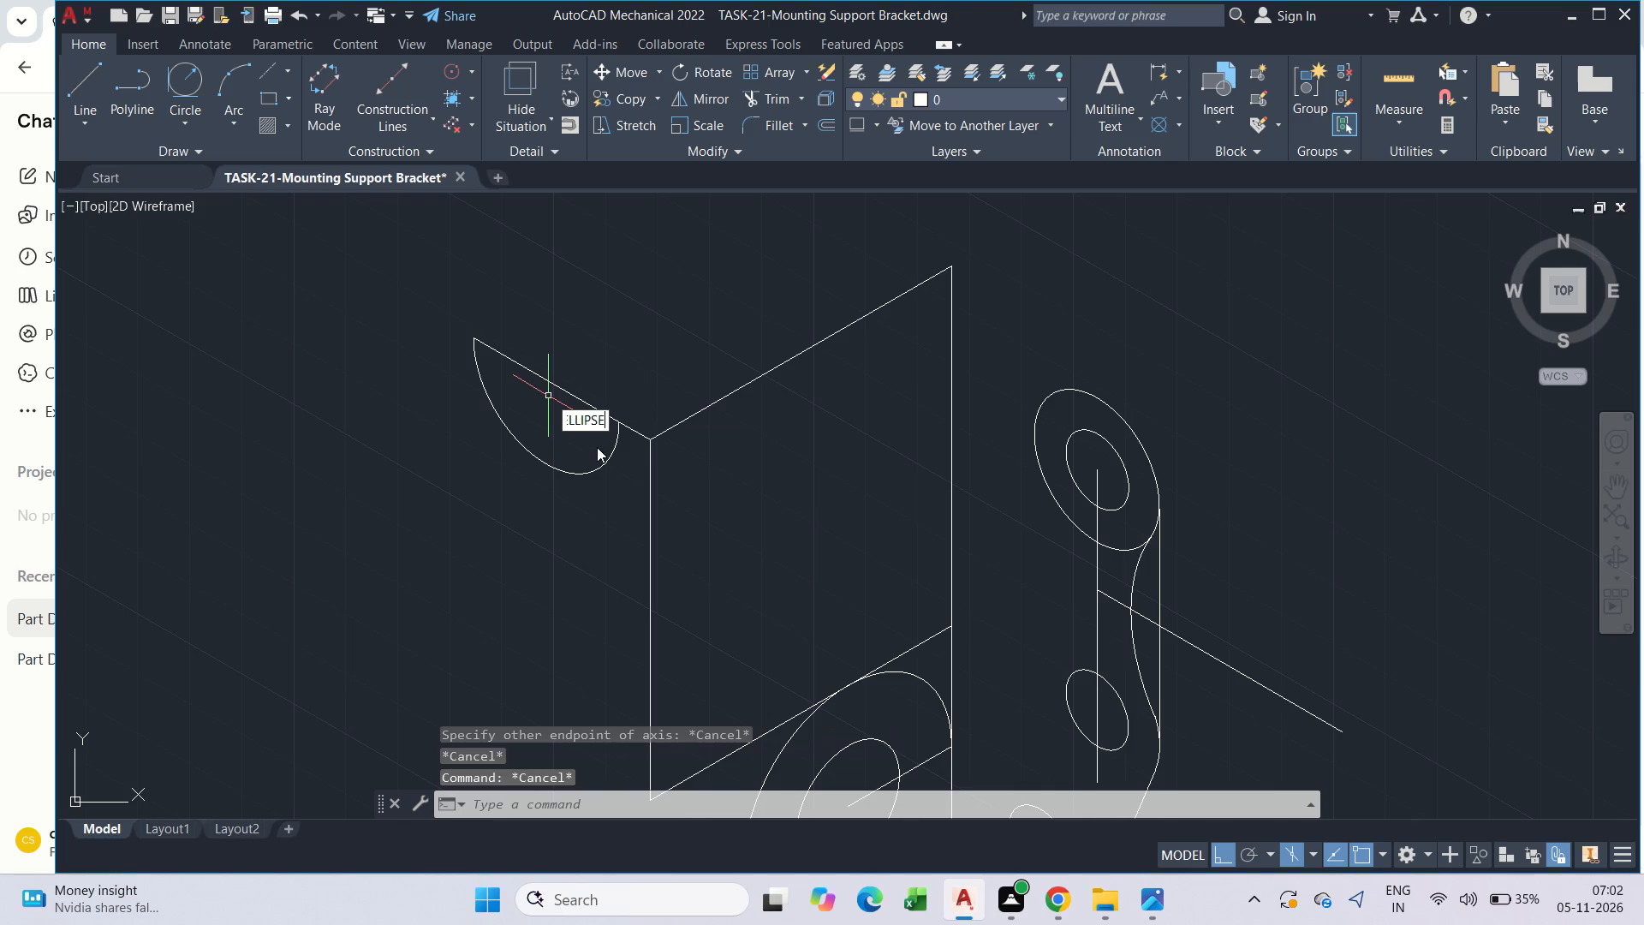
left_click(593, 445)
type("i")
key("space")
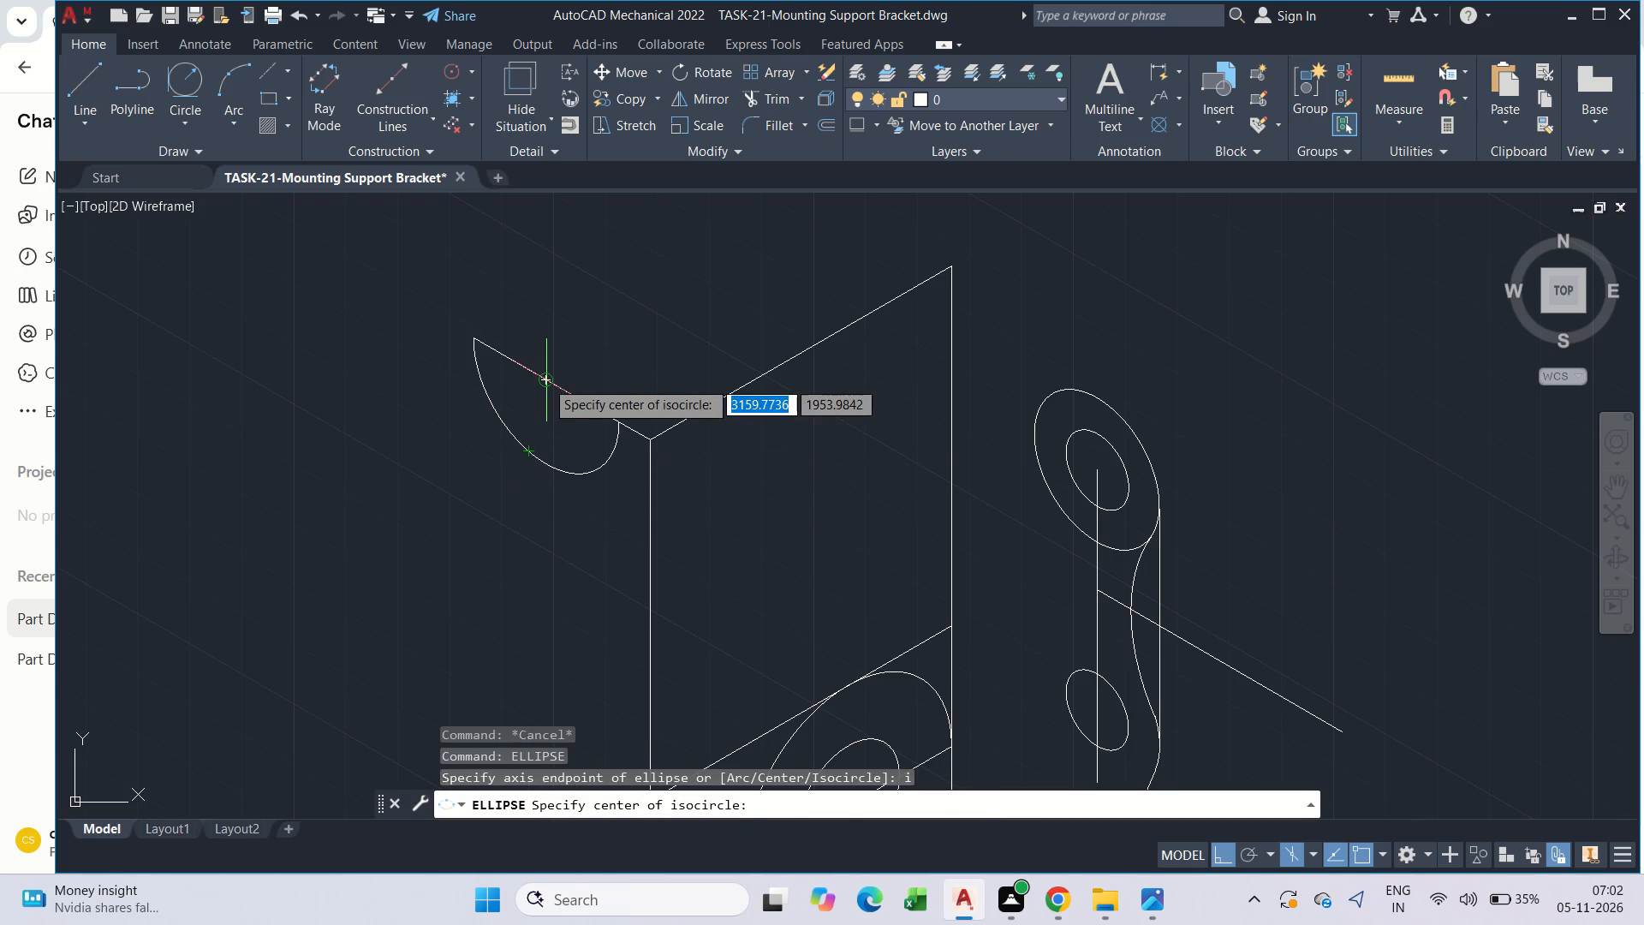
left_click(545, 379)
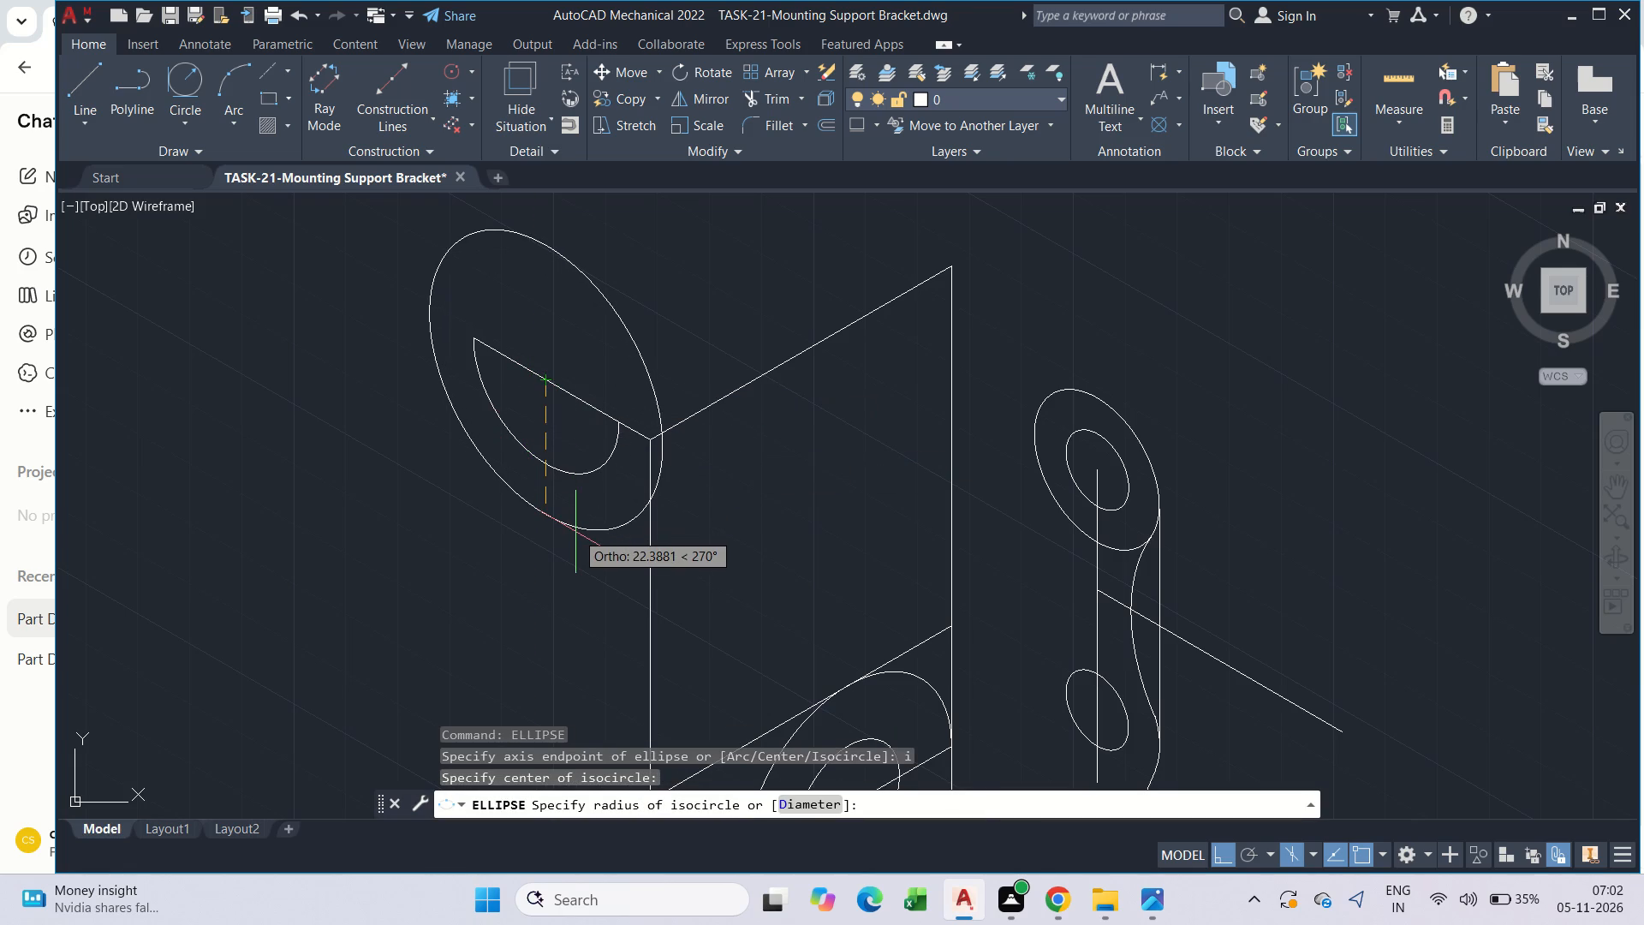
type("19")
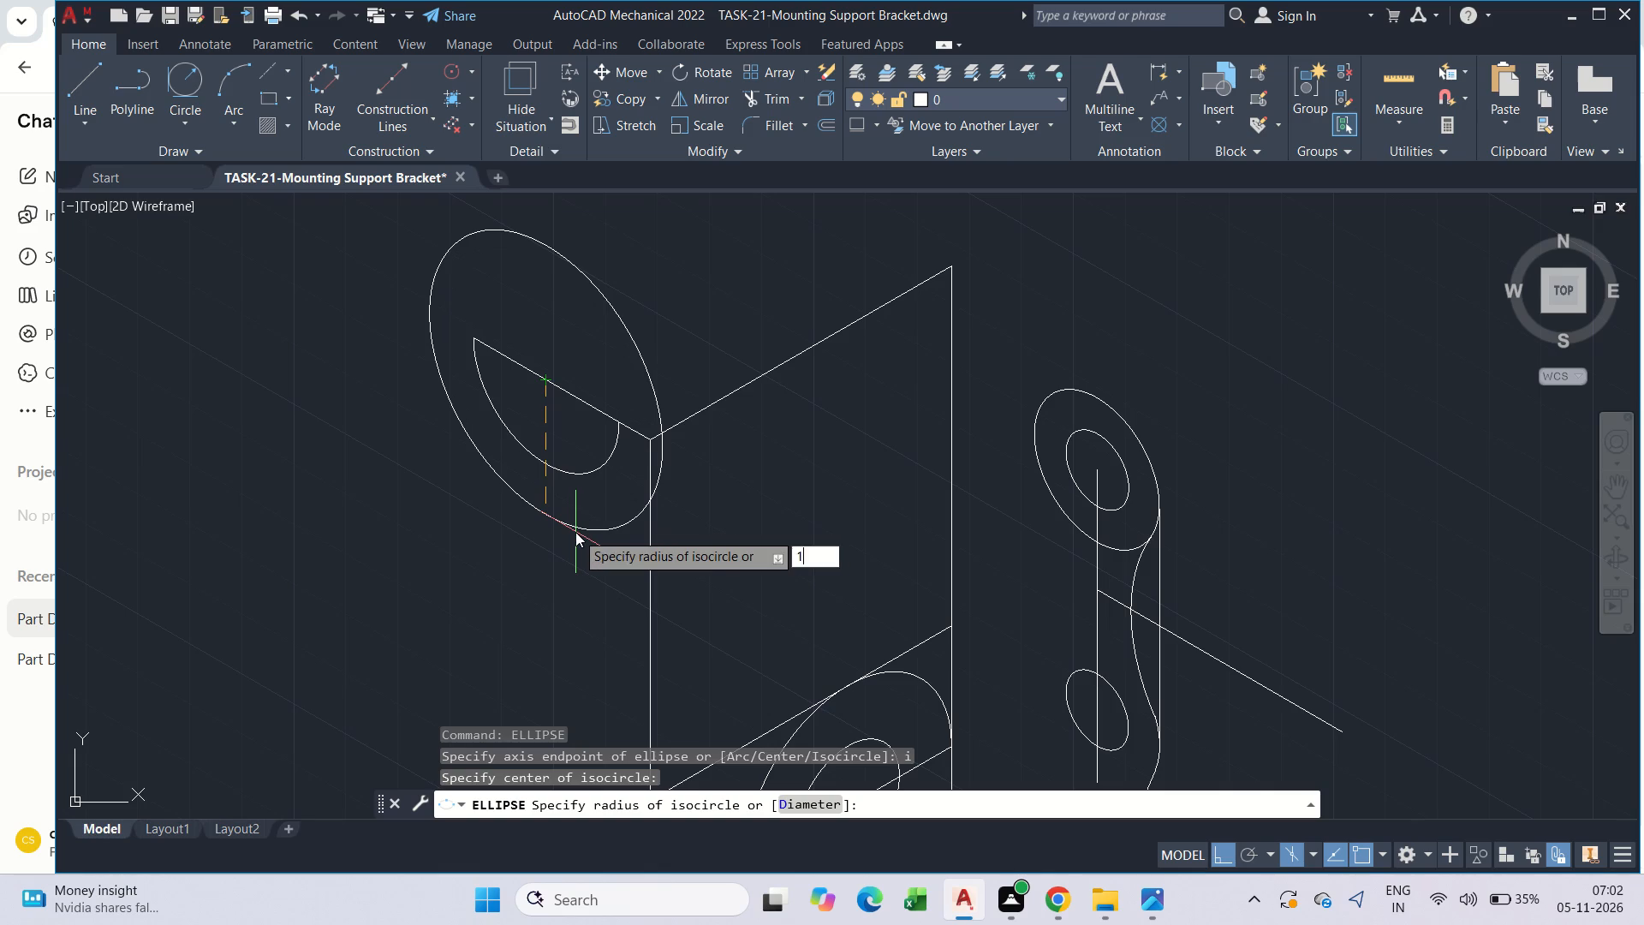
key("Return")
key("Escape")
key("Escape")
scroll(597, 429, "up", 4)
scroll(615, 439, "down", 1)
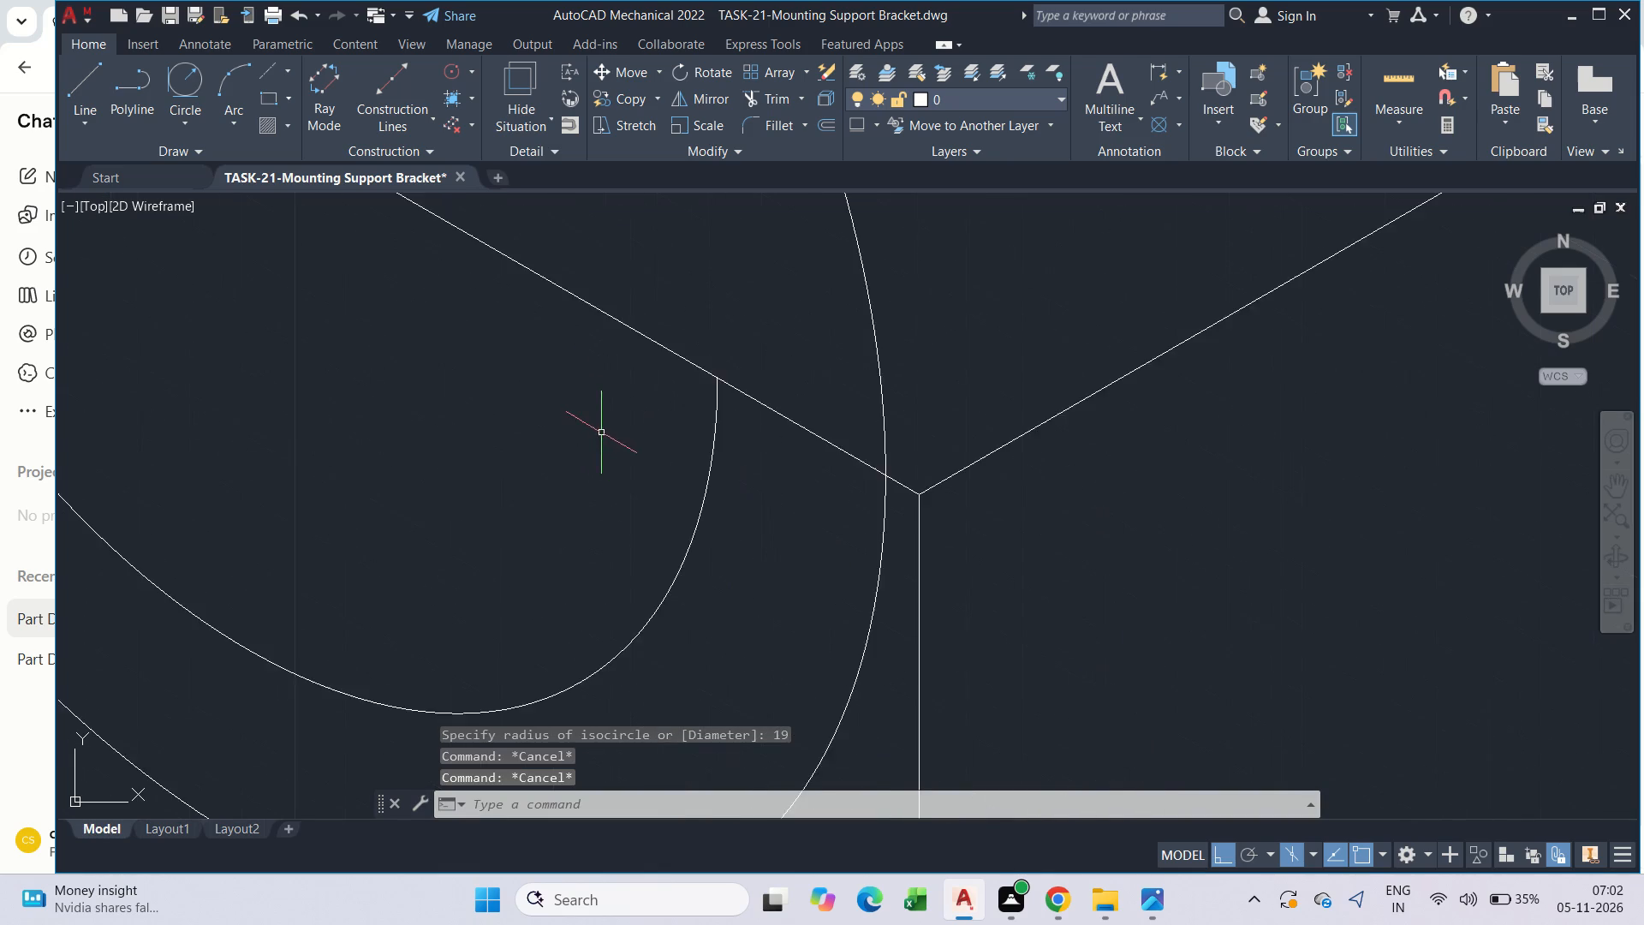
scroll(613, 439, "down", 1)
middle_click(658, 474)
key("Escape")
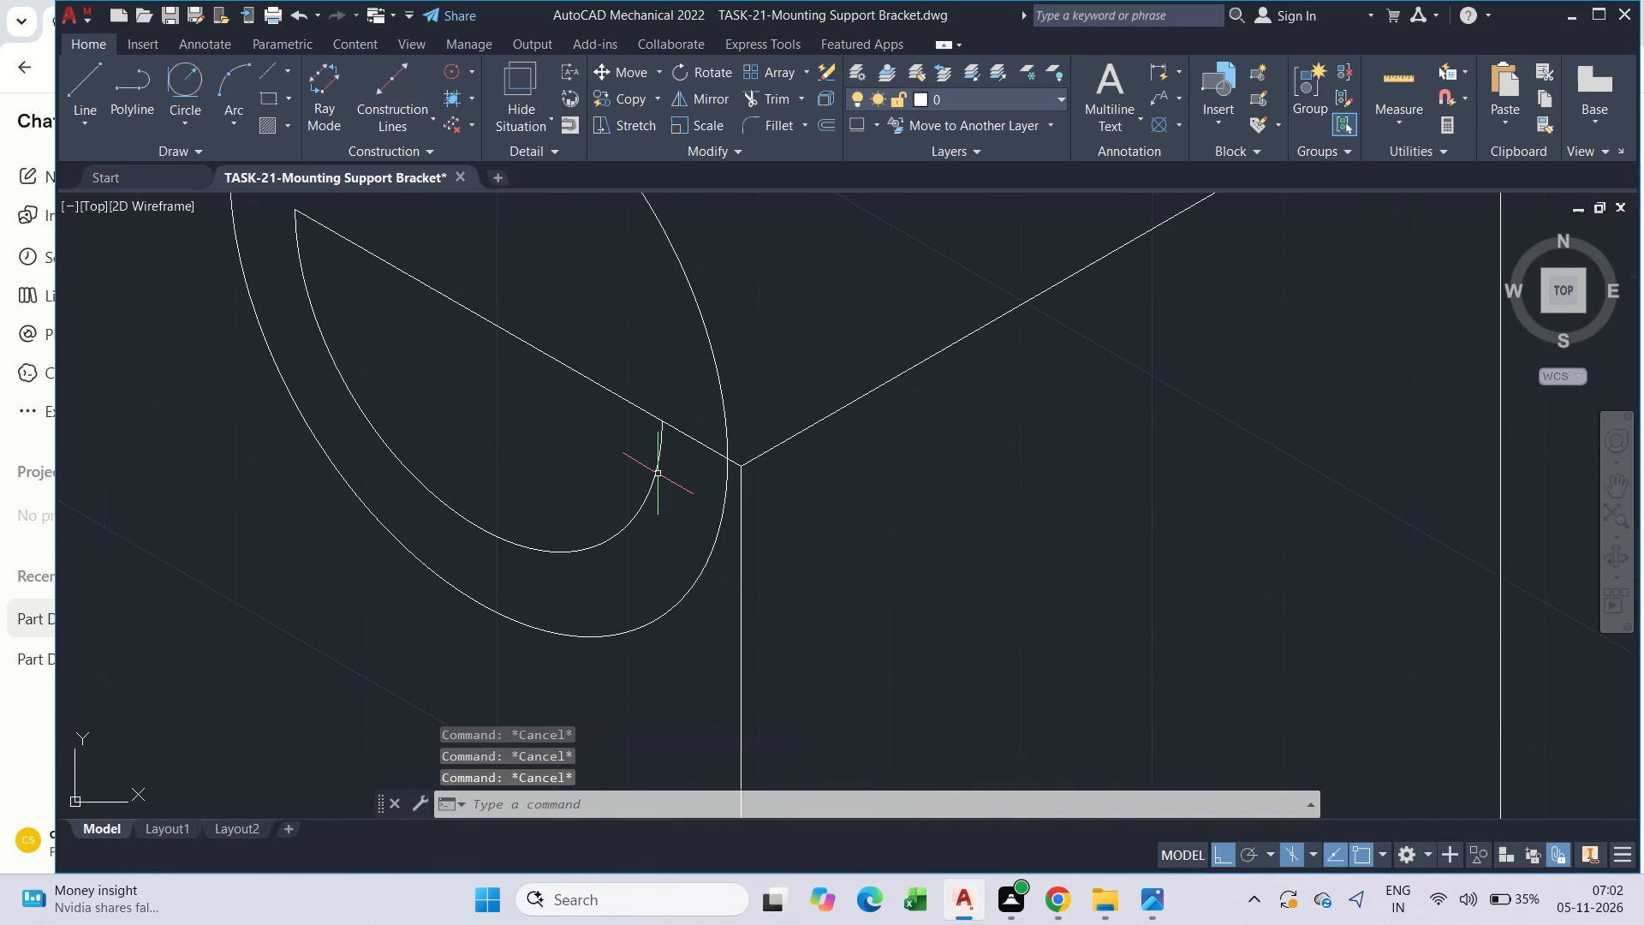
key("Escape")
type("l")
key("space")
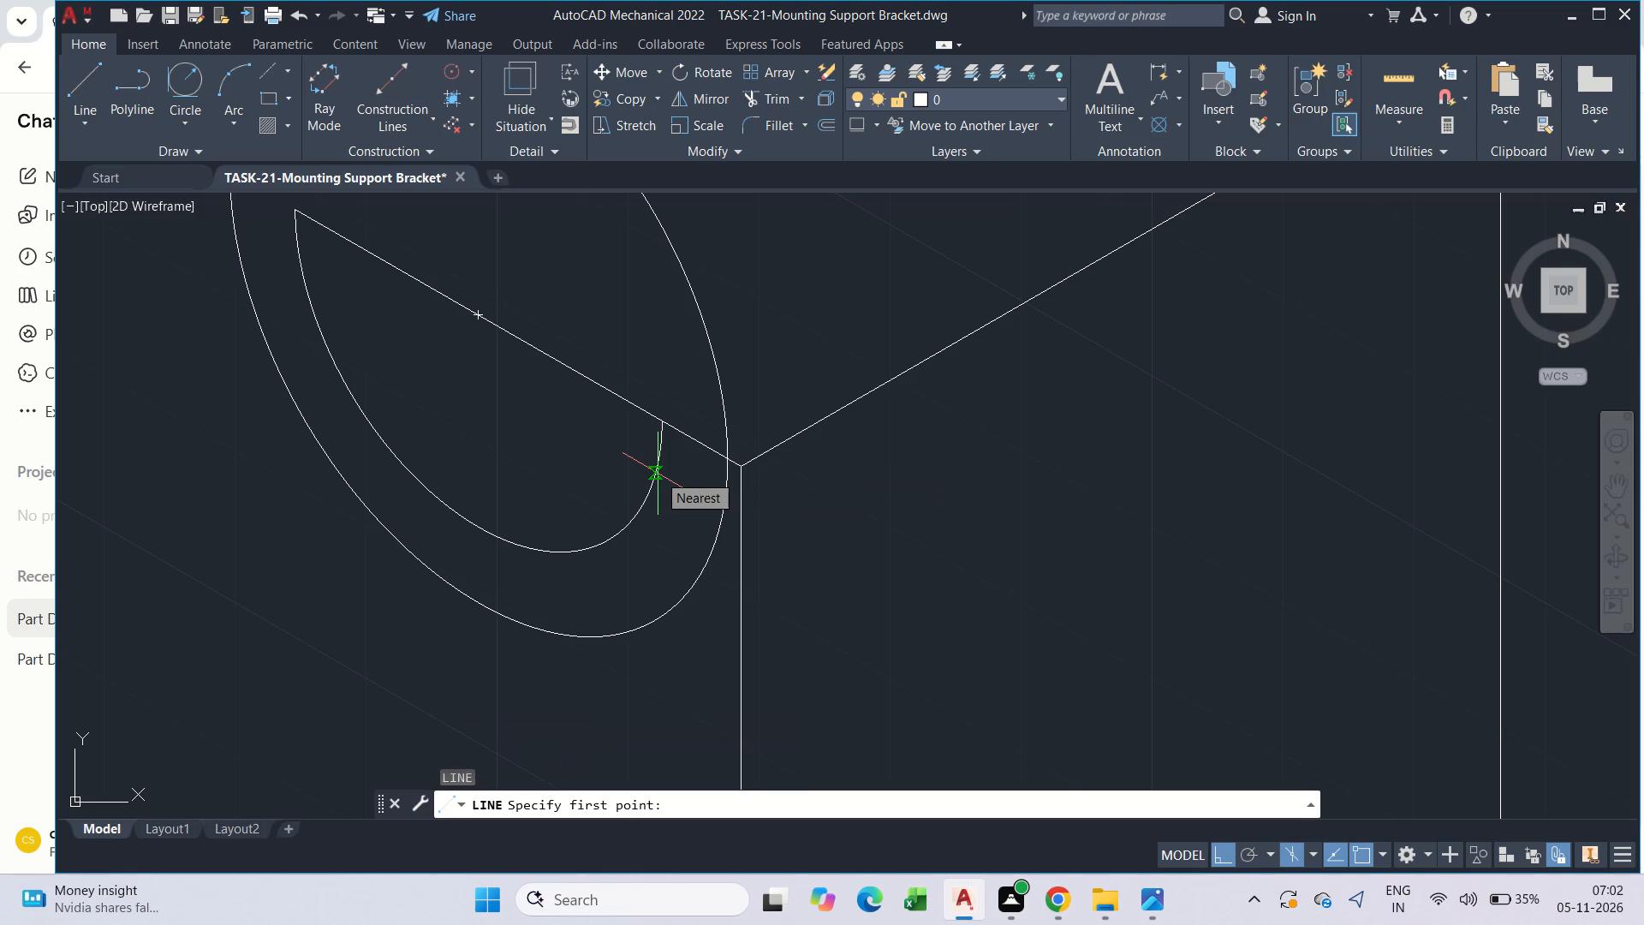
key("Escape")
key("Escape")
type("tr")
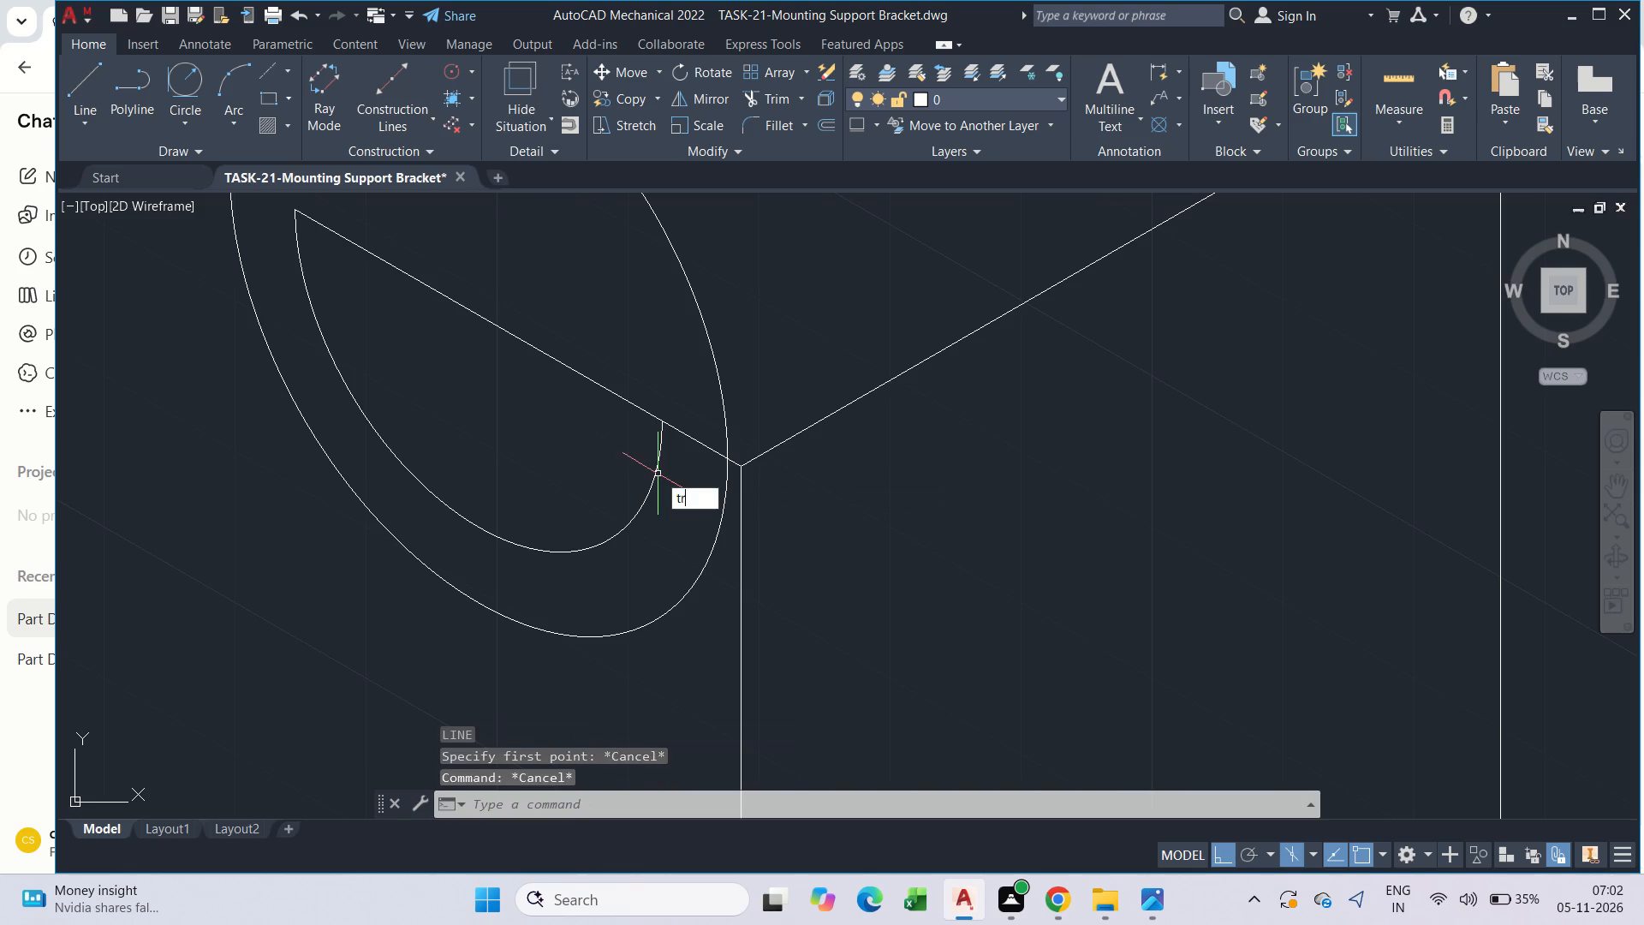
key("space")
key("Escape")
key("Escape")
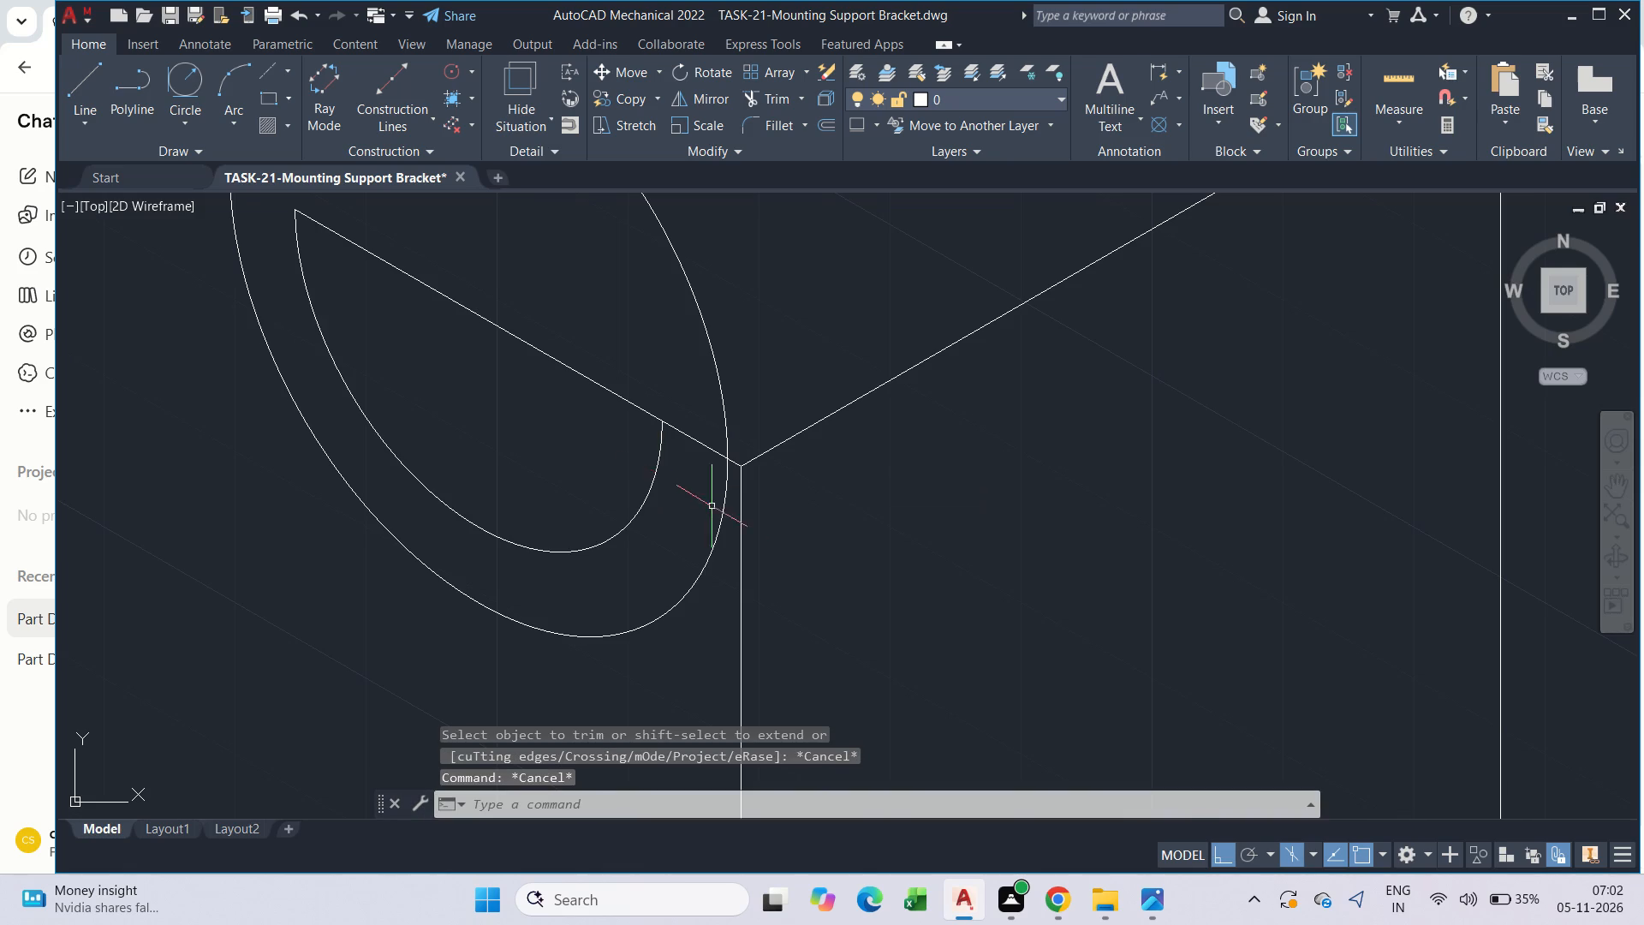
Draw a 6-long line along the 150° direction from the bottom corner of the upright face's 60-long vertical edge.
scroll(760, 568, "down", 1)
middle_click_drag(775, 655, 773, 439)
scroll(771, 441, "down", 1)
middle_click_drag(770, 704, 788, 630)
type("l")
key("space")
scroll(763, 630, "up", 3)
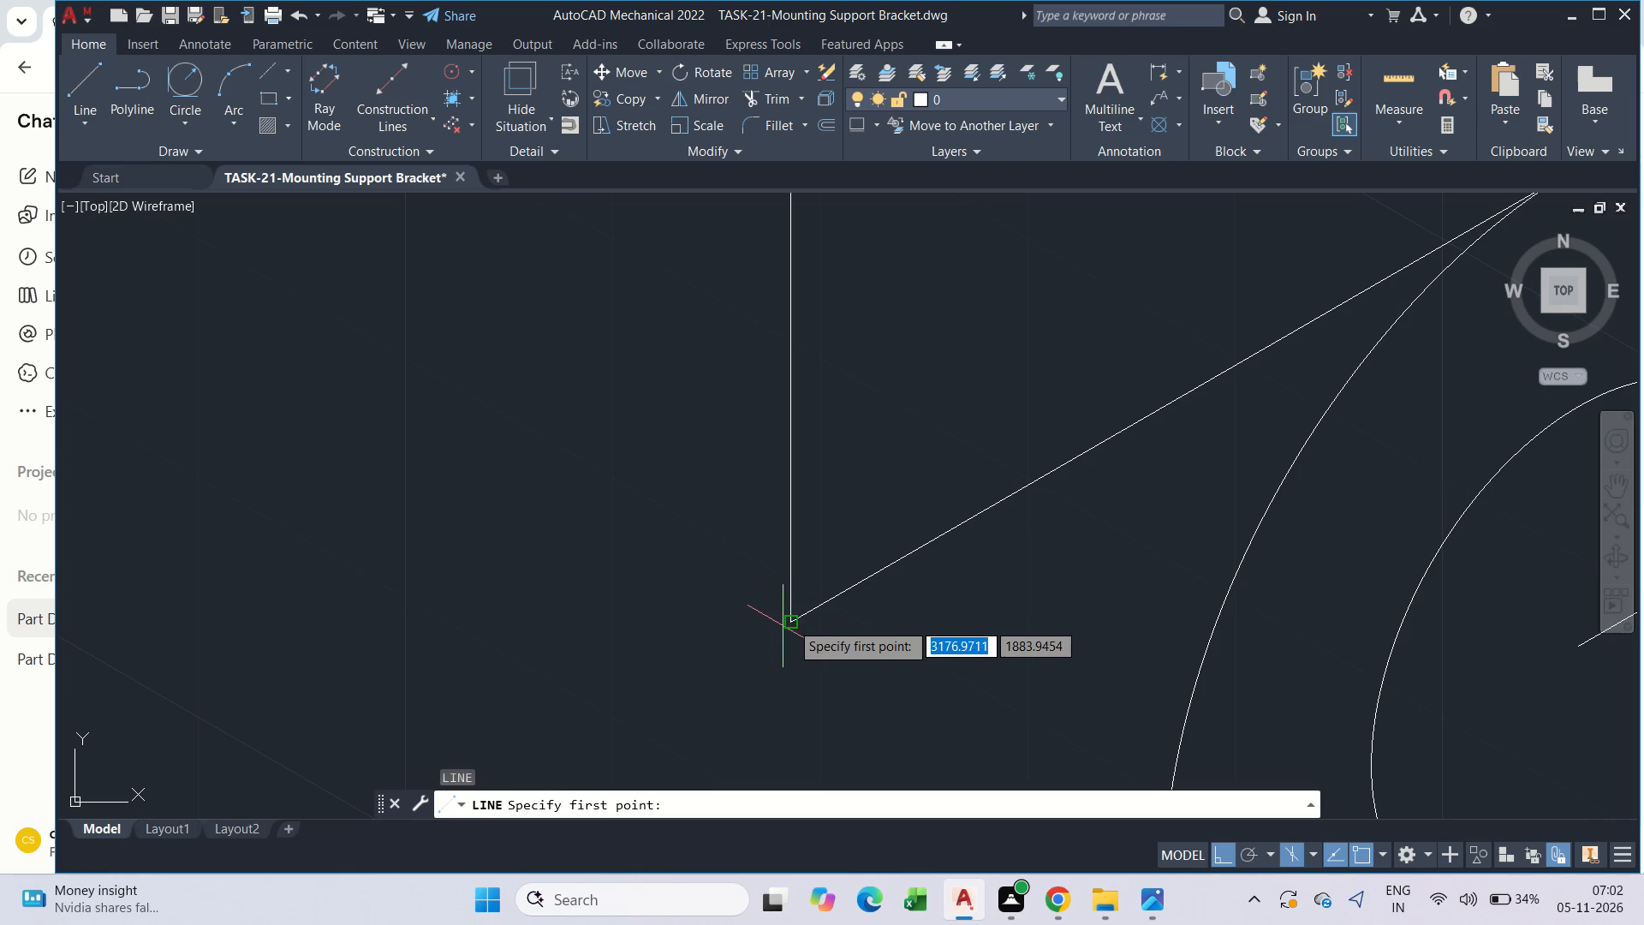
left_click_drag(790, 622, 779, 614)
key("6")
key("Return")
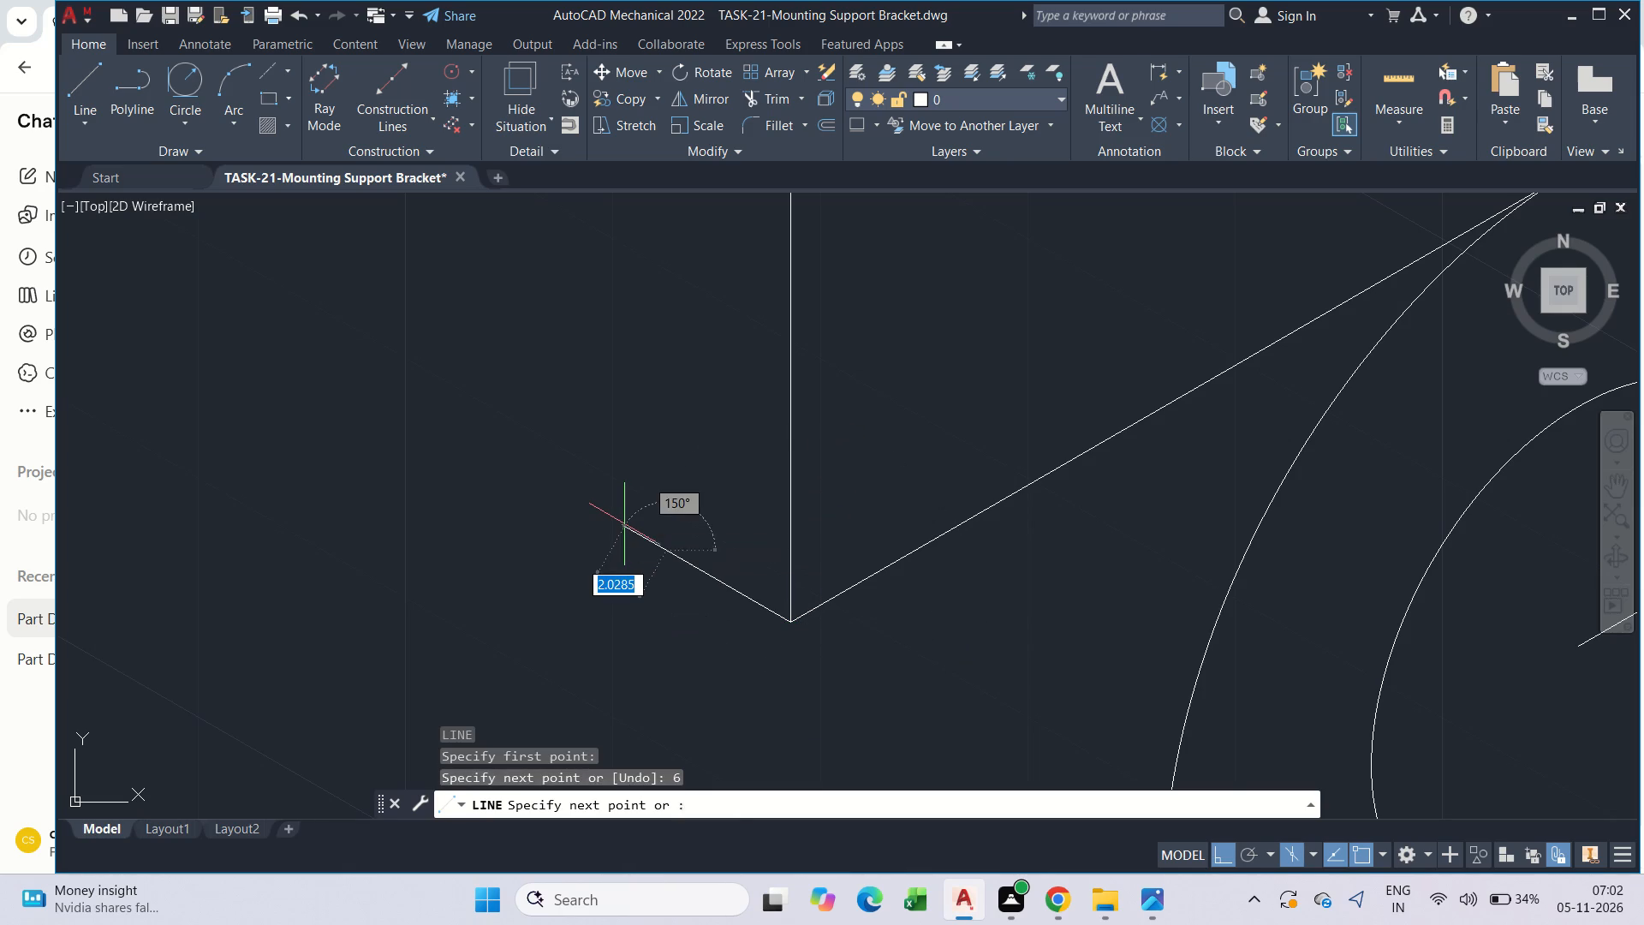
Draw a vertical edge up from the free end of the lower 6-long line, ending inside the radius-19 isocircle.
scroll(685, 323, "down", 2)
middle_click_drag(686, 331, 814, 729)
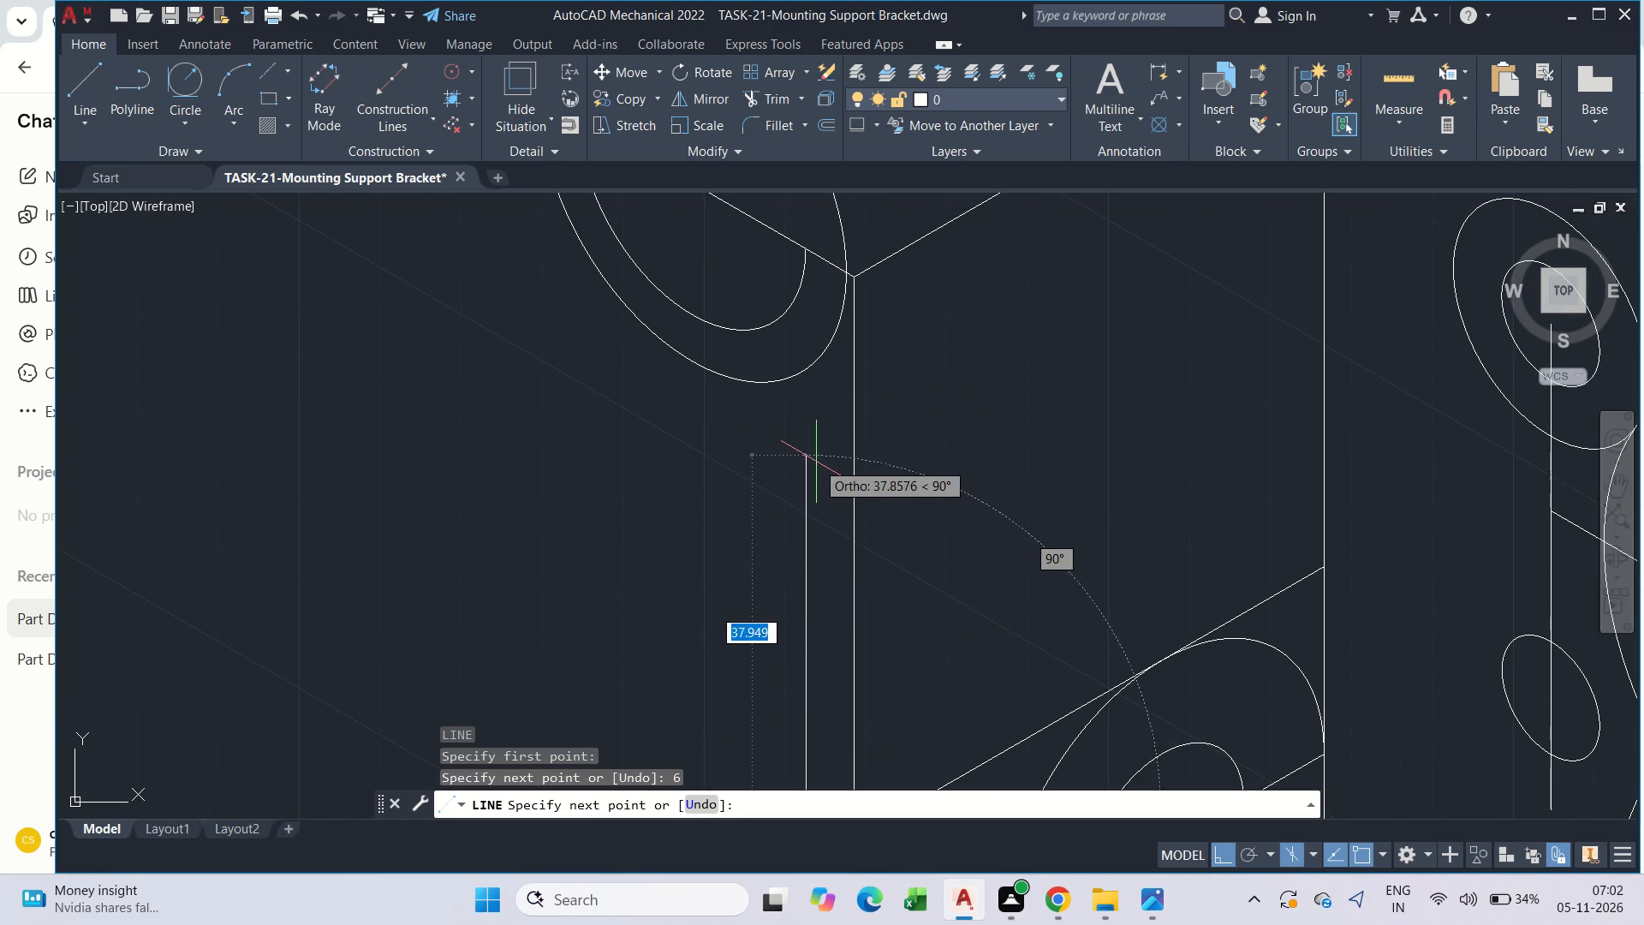
left_click(817, 308)
key("Escape")
middle_click(807, 427)
scroll(807, 427, "down", 2)
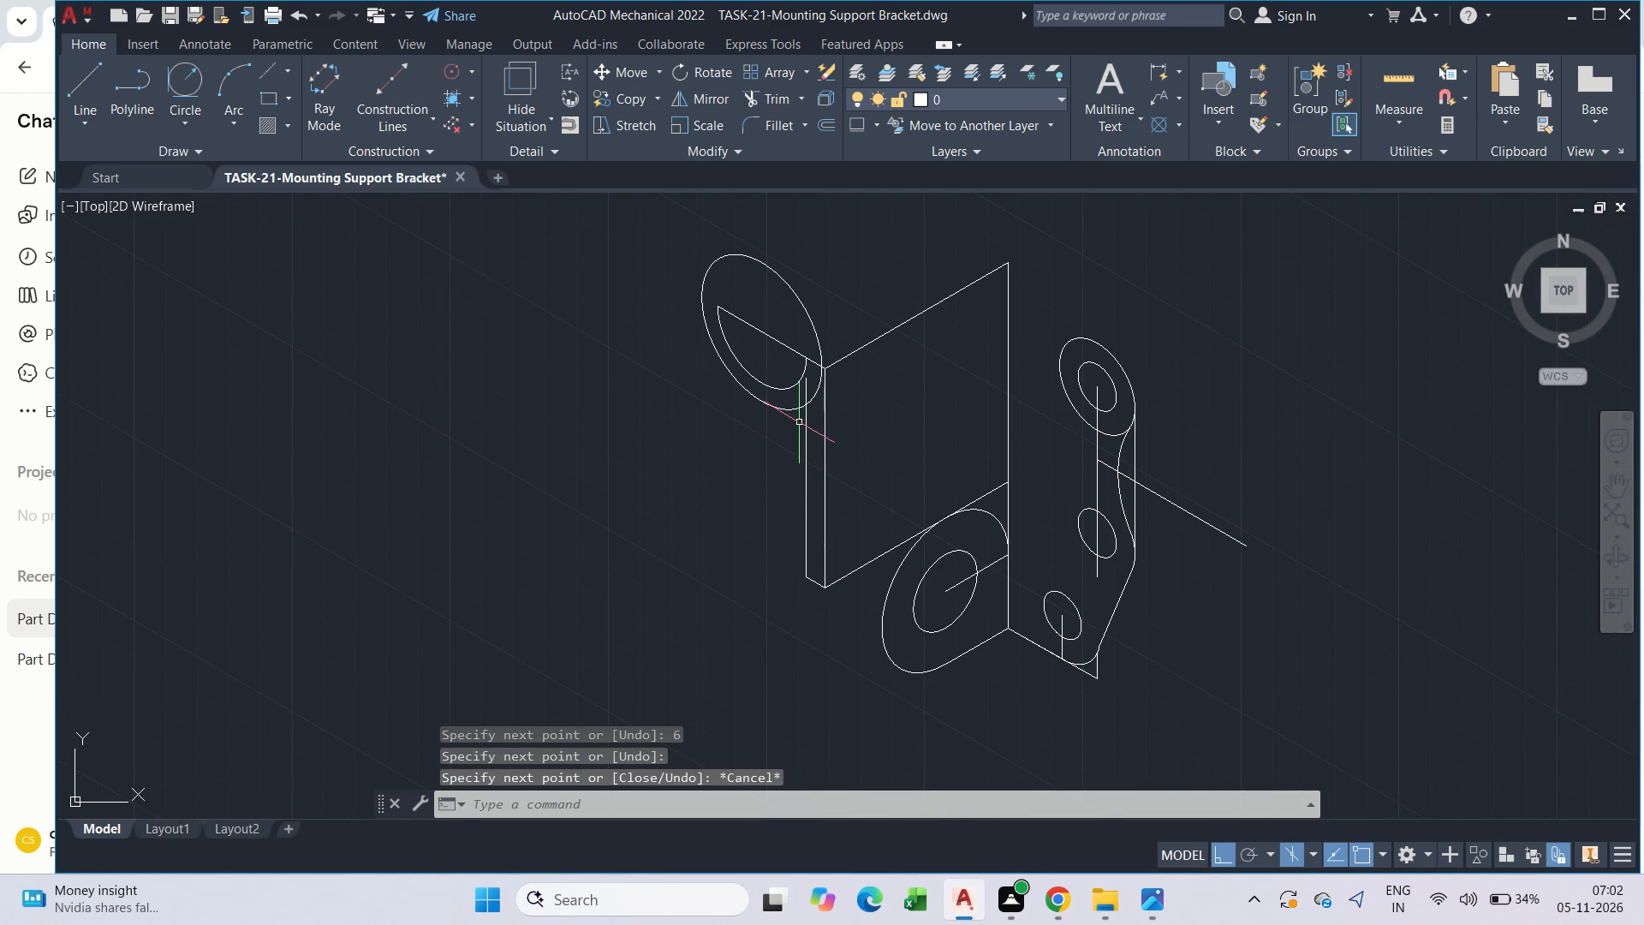
Draw construction lines from the cutout's centre: 33 straight down, followed by about 17 along the 330° direction past the vertical edge.
scroll(773, 465, "up", 2)
middle_click(769, 462)
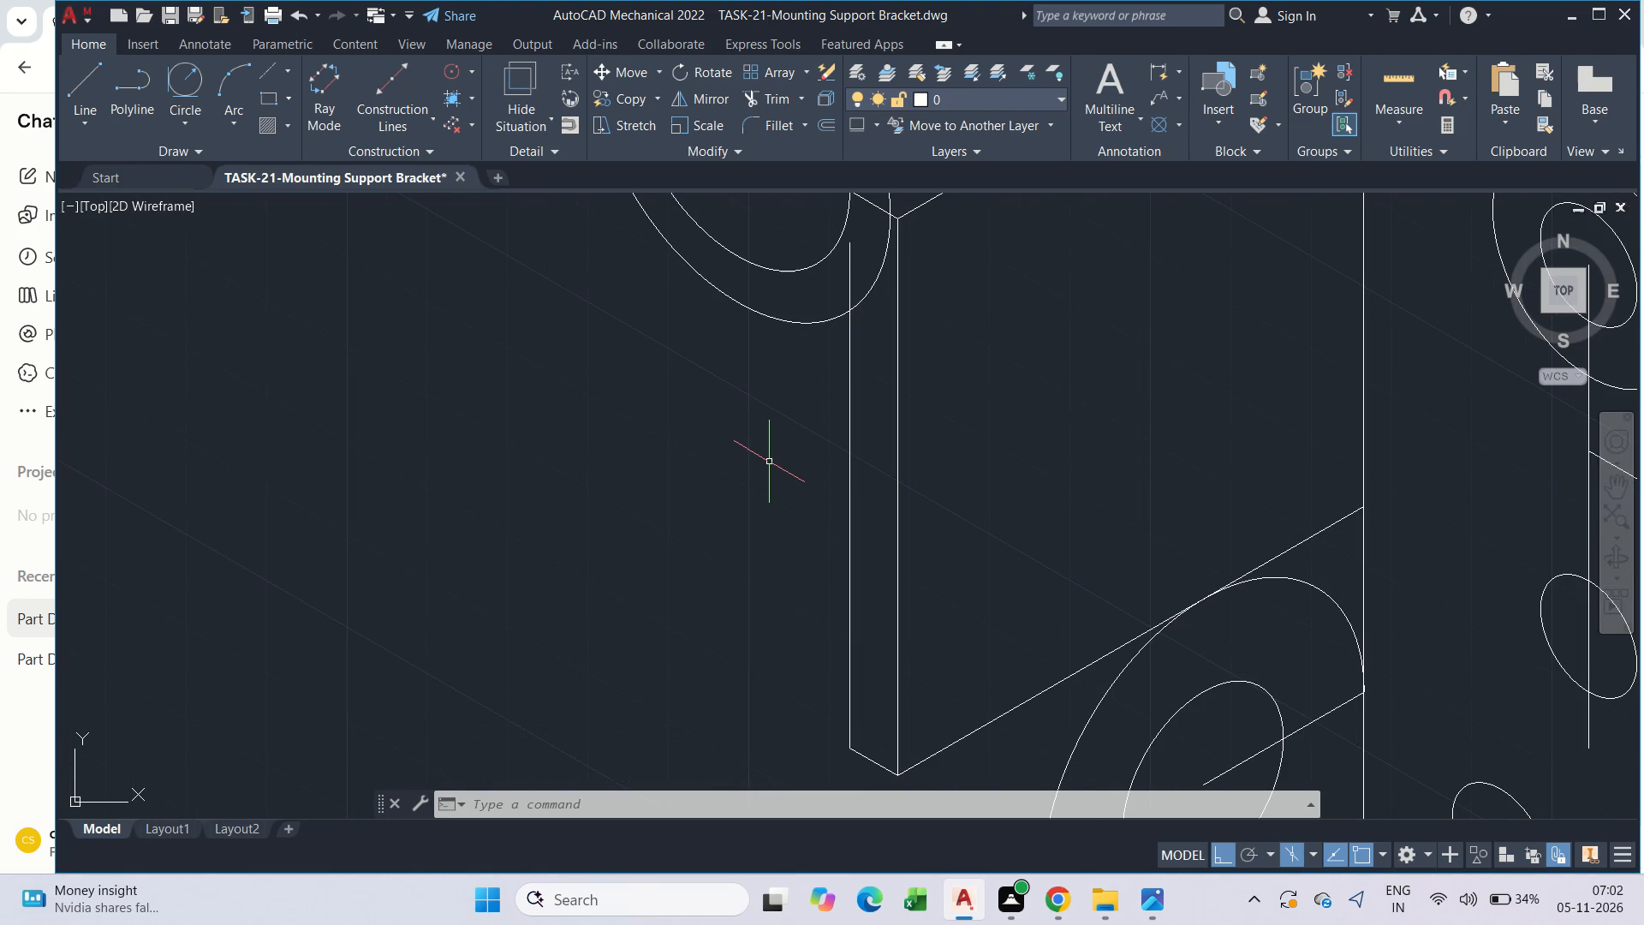
type("l")
key("space")
scroll(759, 384, "down", 1)
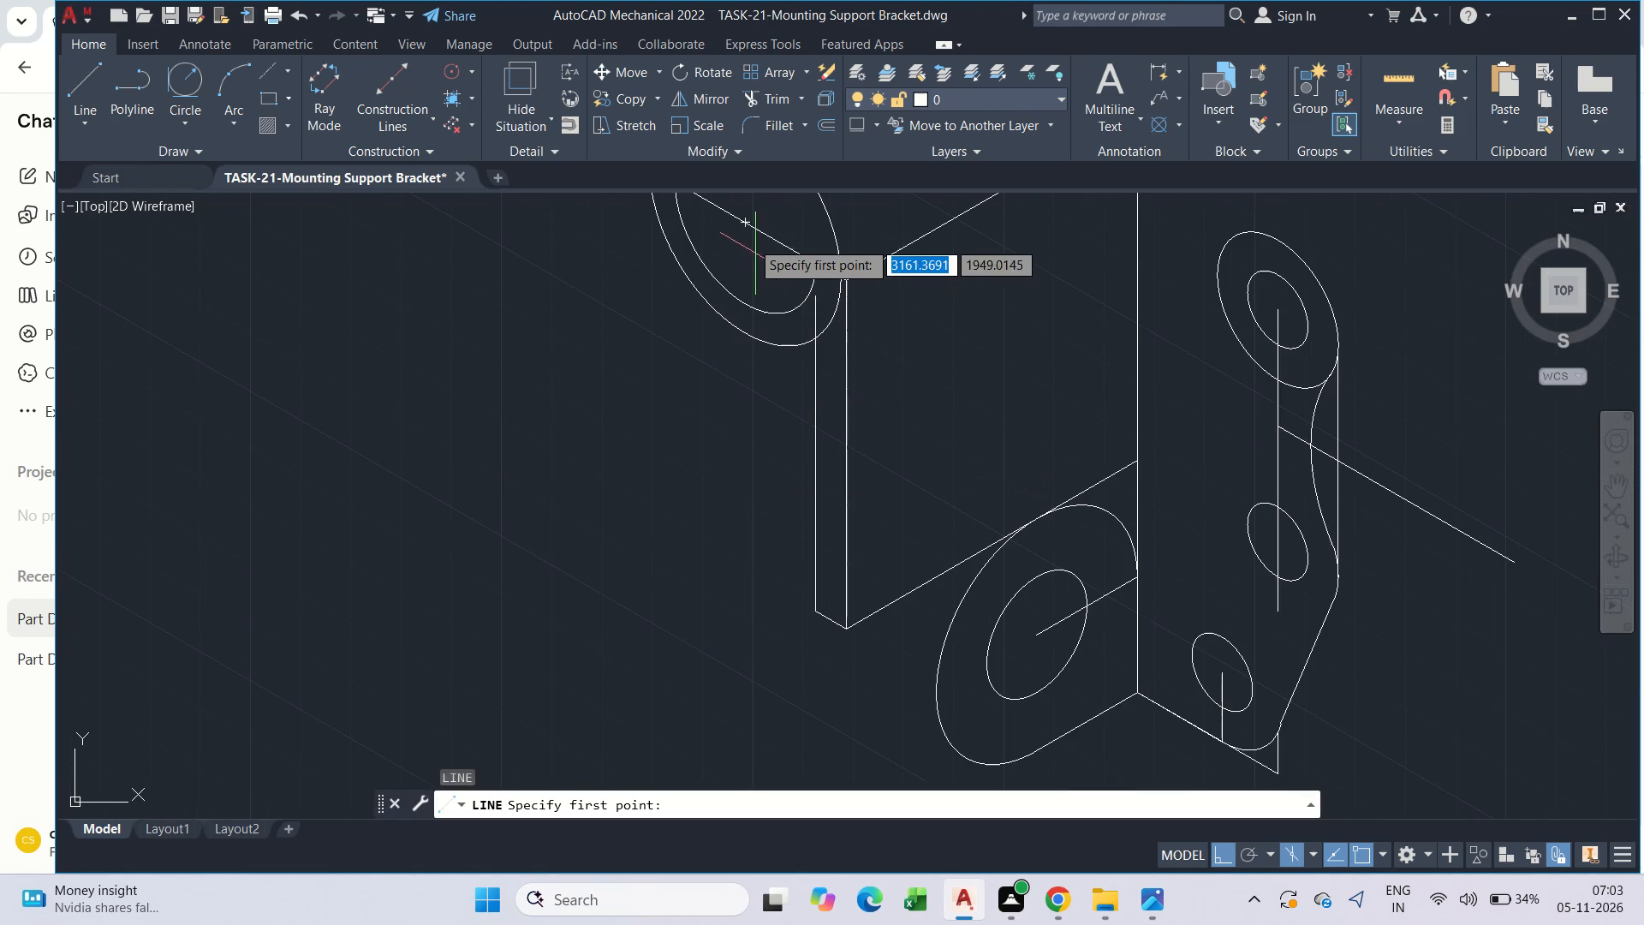
left_click(740, 224)
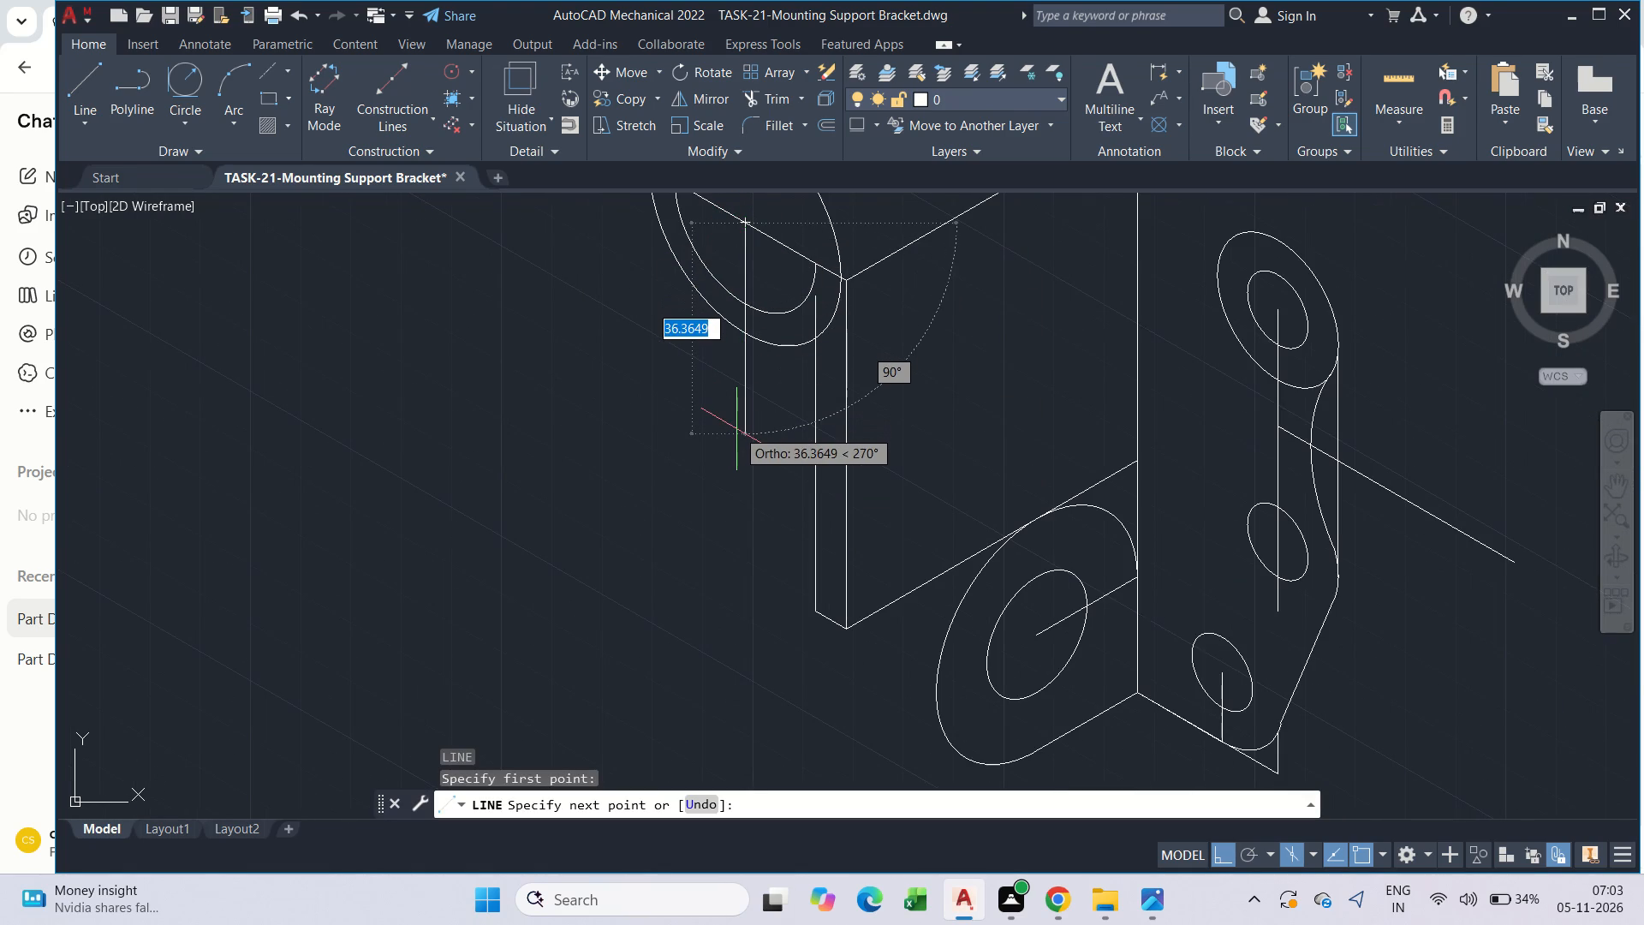
scroll(748, 400, "up", 2)
middle_click_drag(748, 400, 747, 469)
scroll(747, 469, "down", 2)
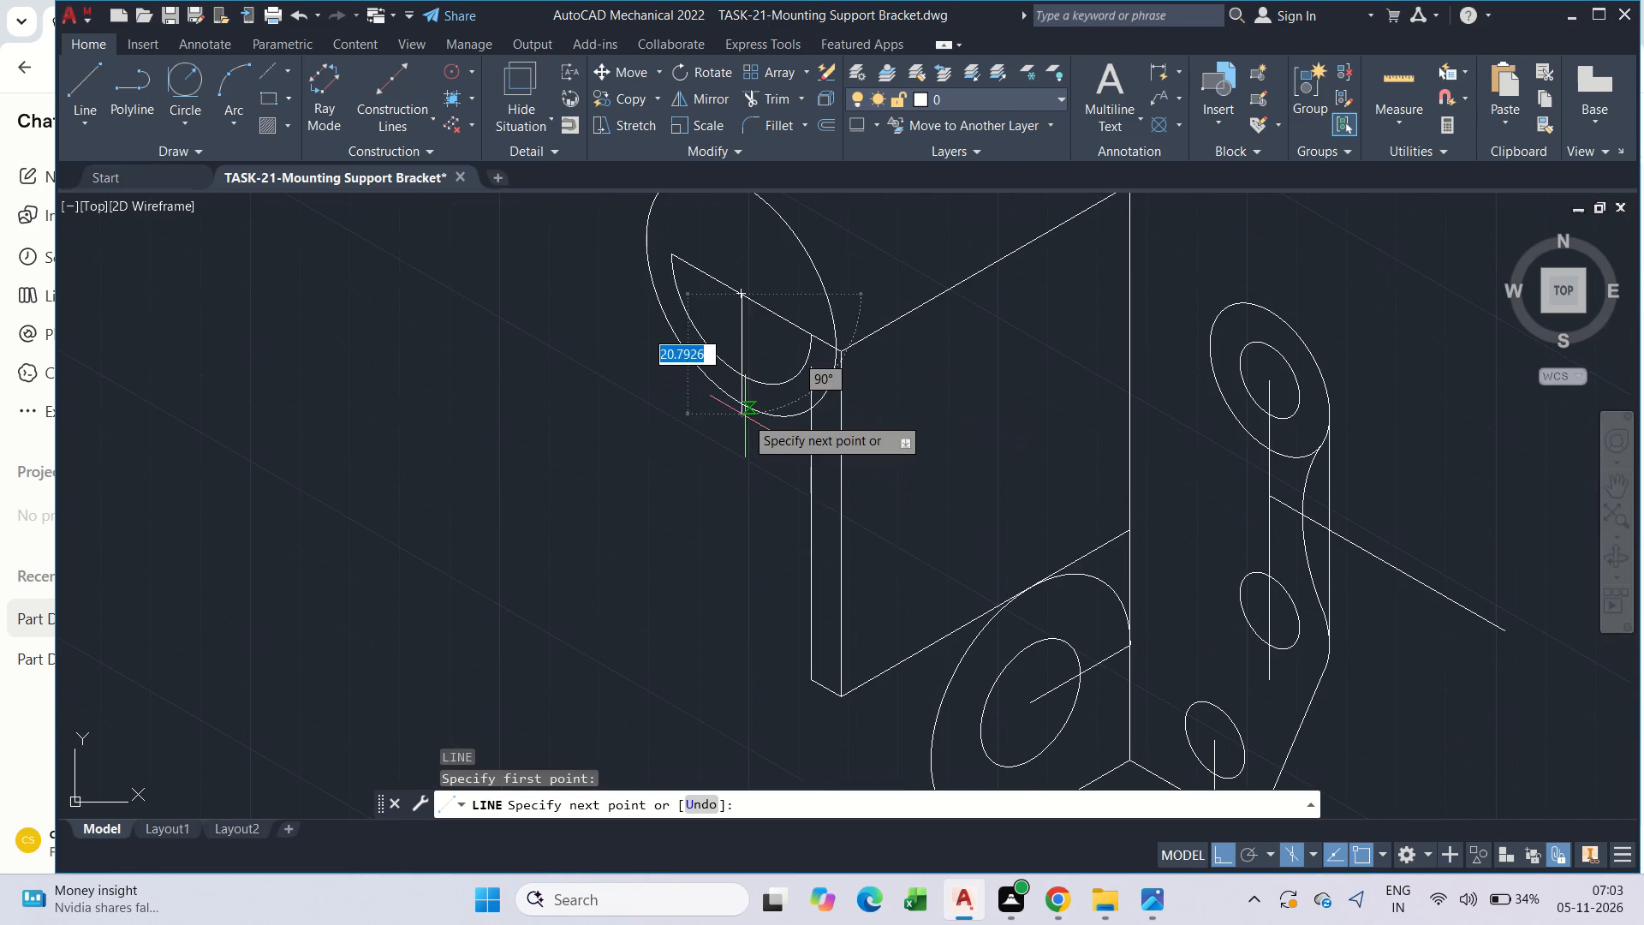
scroll(745, 416, "up", 1)
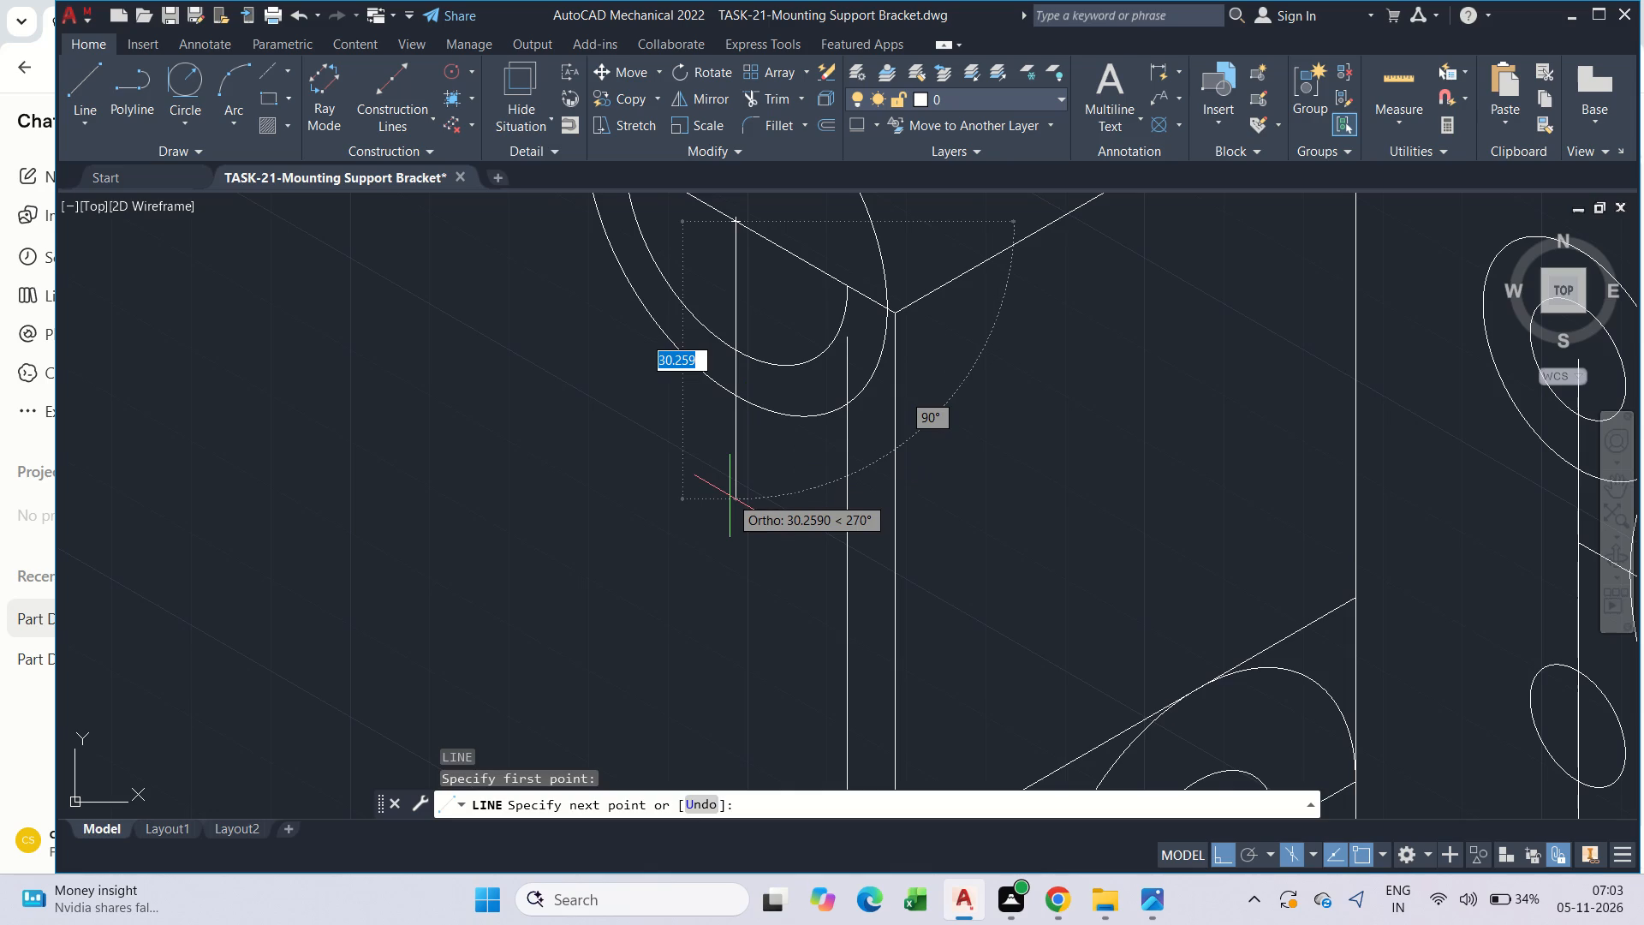
type("33")
key("Return")
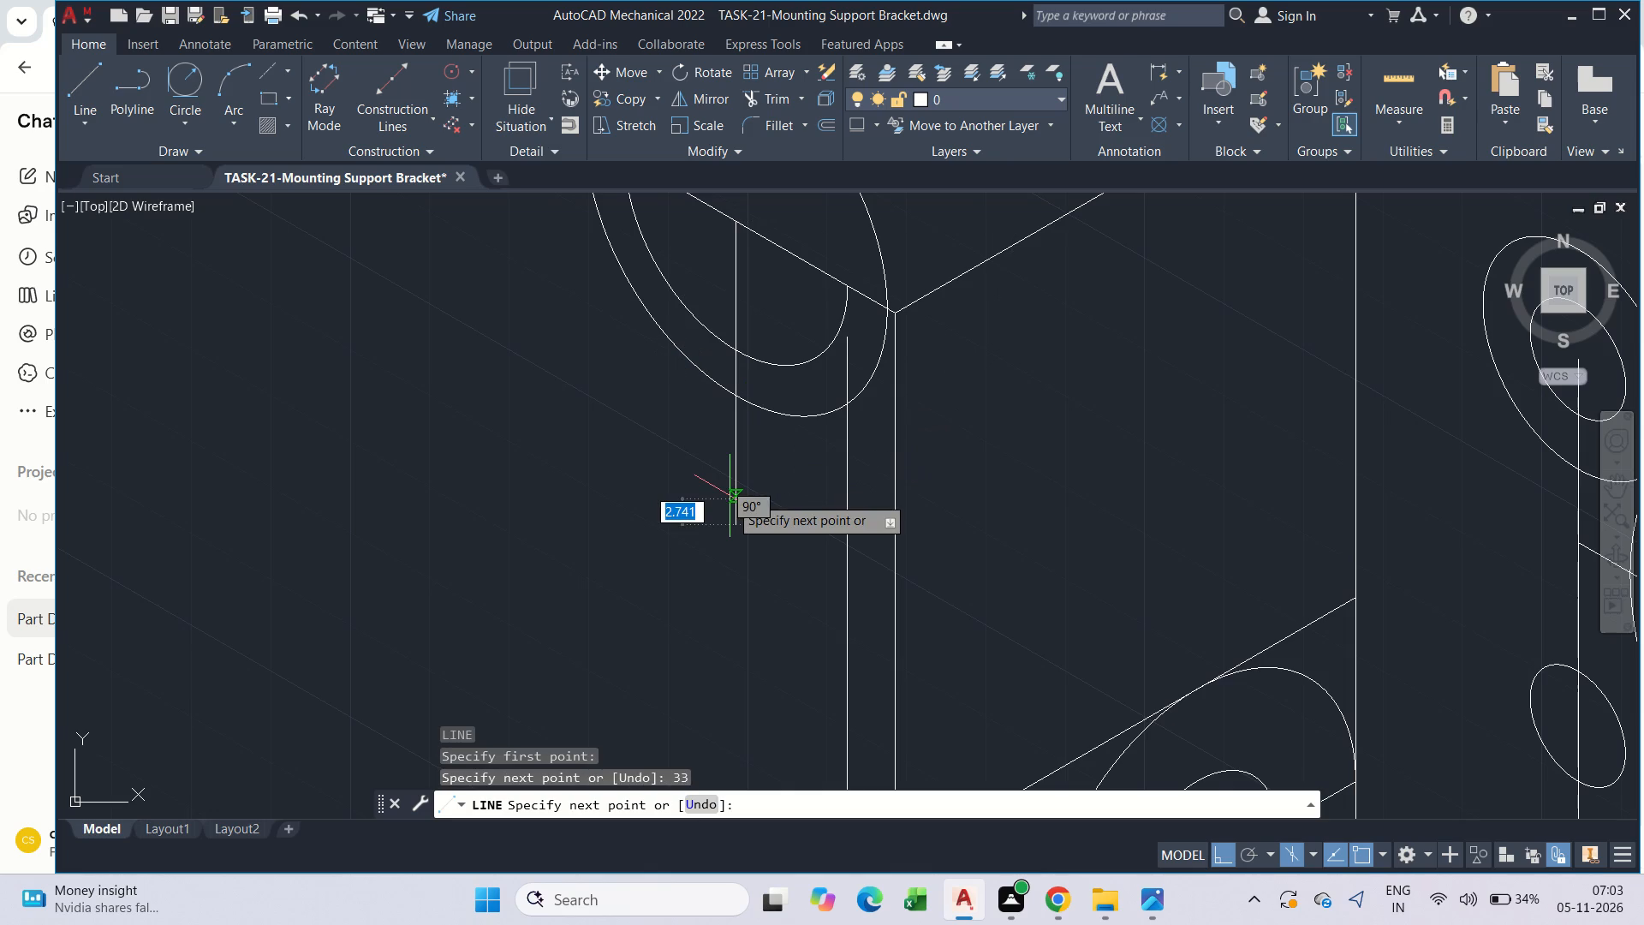
left_click(871, 612)
key("Escape")
Draw a left-isoplane isocircle of radius 14 centred on the lower end of the 33-long construction line.
type("ell")
left_click(843, 568)
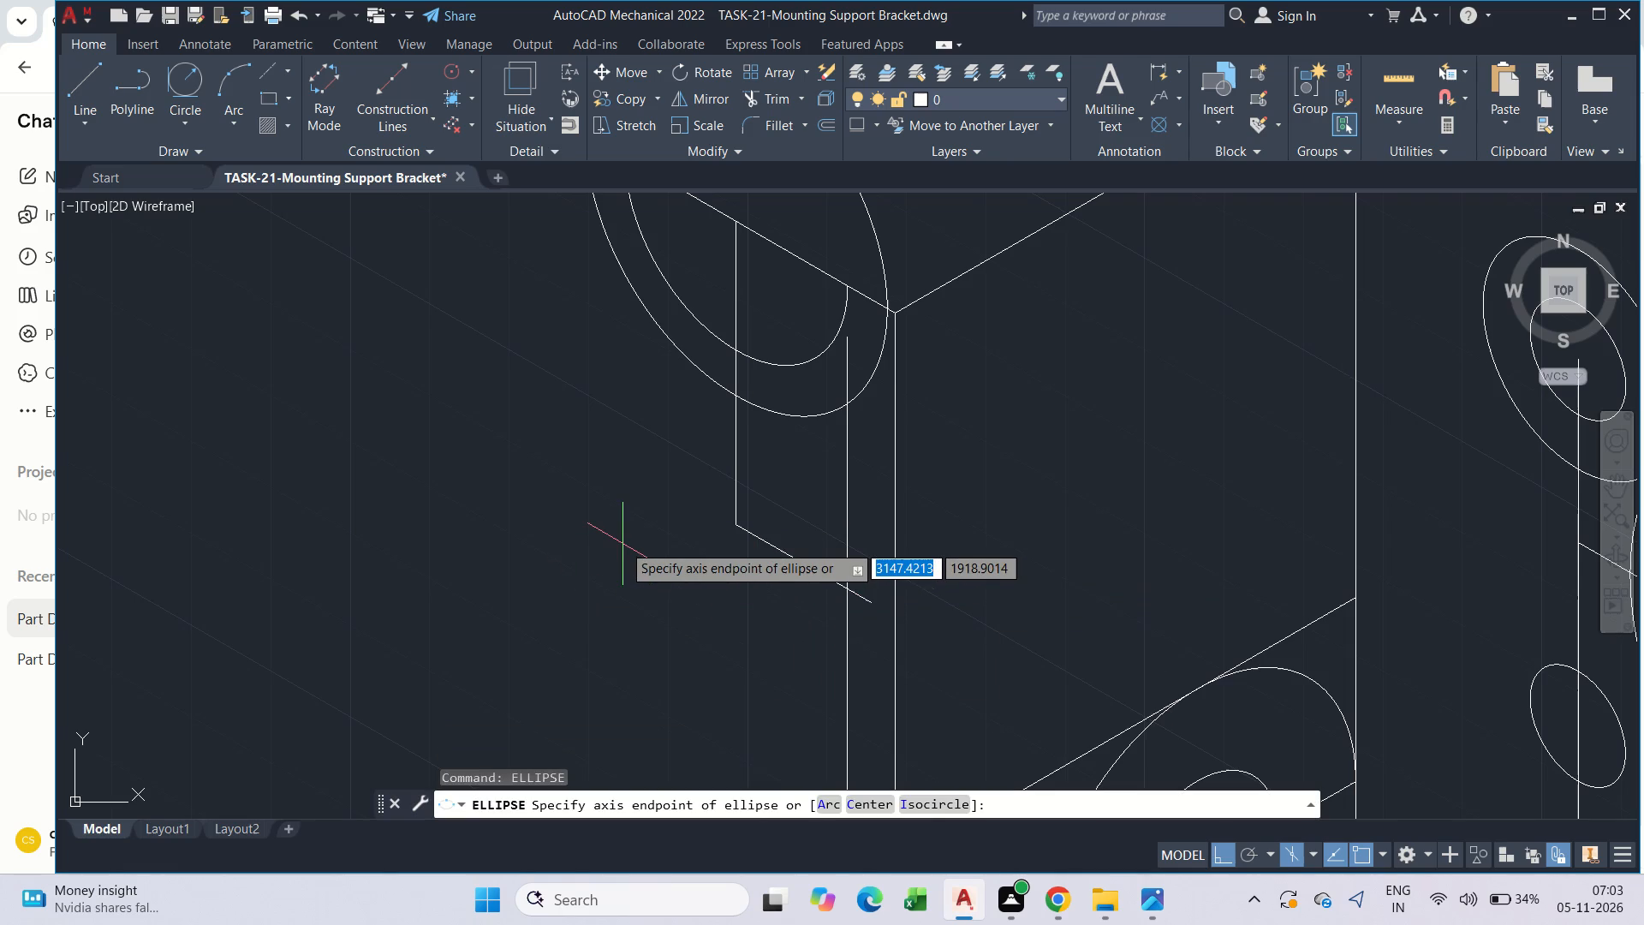
type("i")
key("space")
left_click_drag(740, 522, 753, 533)
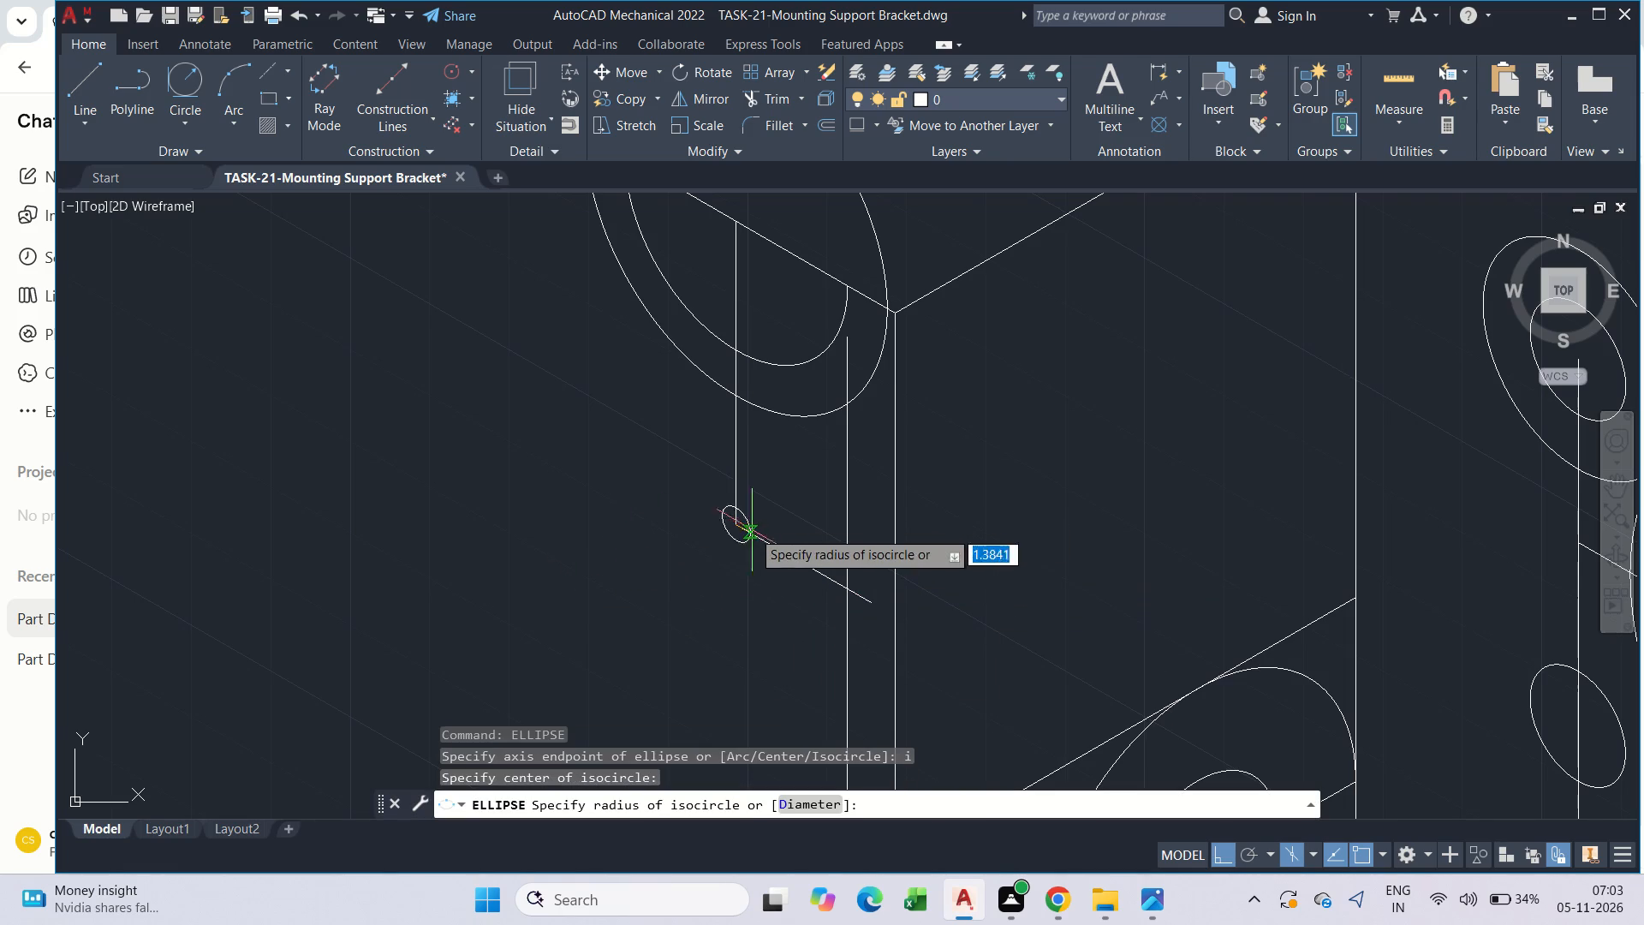
left_click_drag(753, 533, 761, 538)
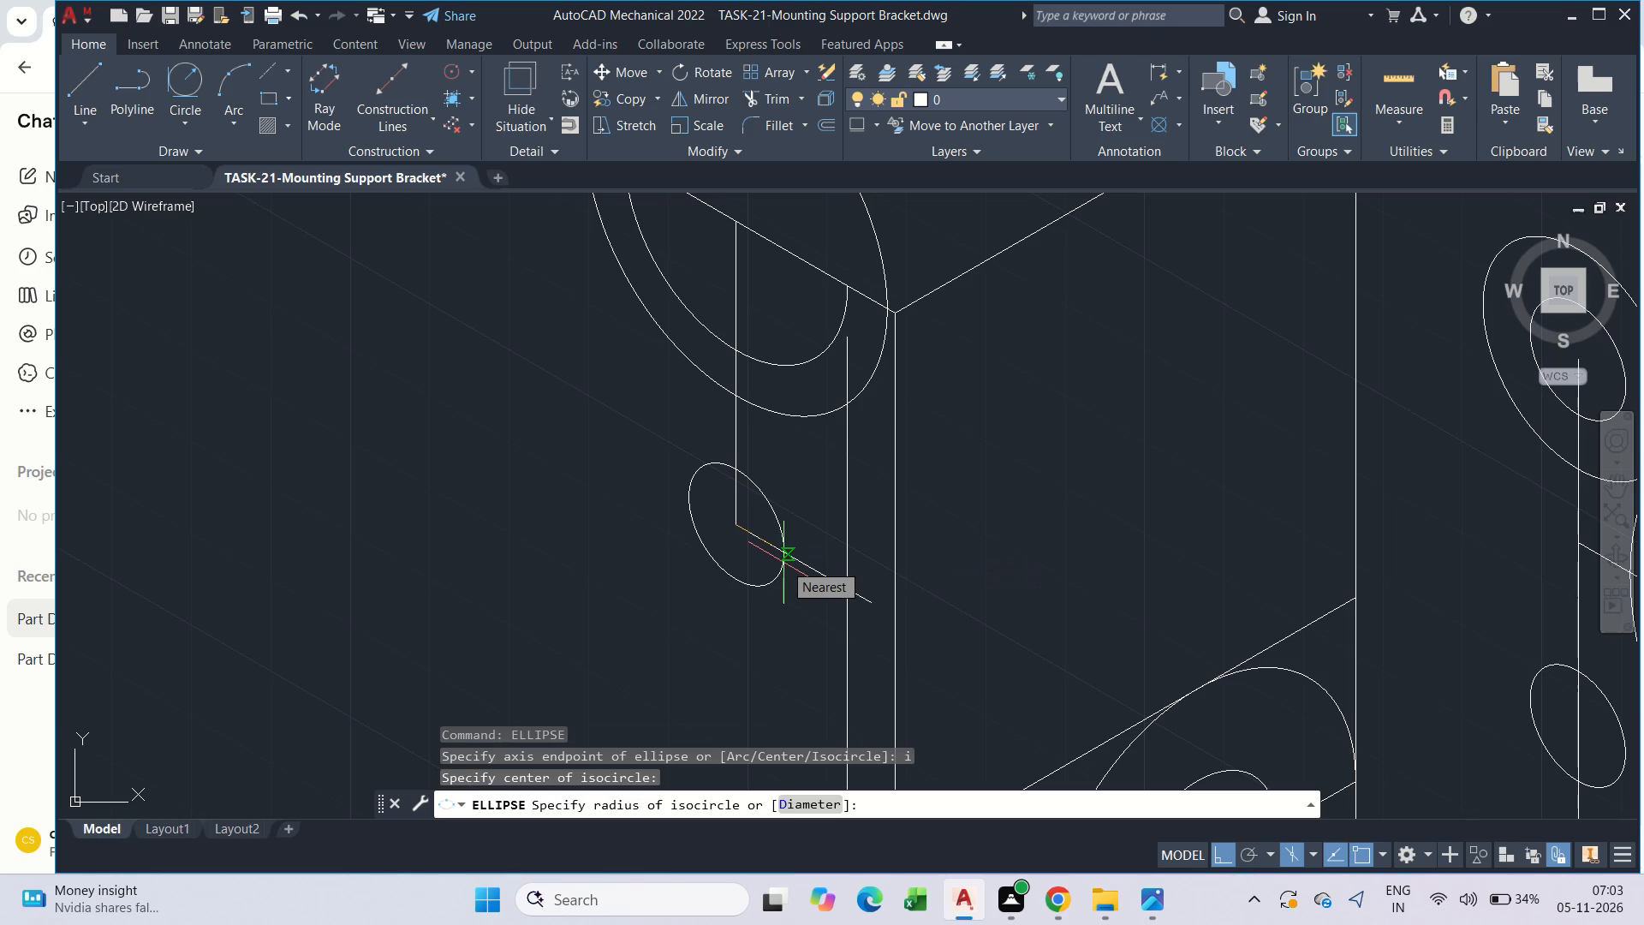
type("14")
key("Return")
key("Escape")
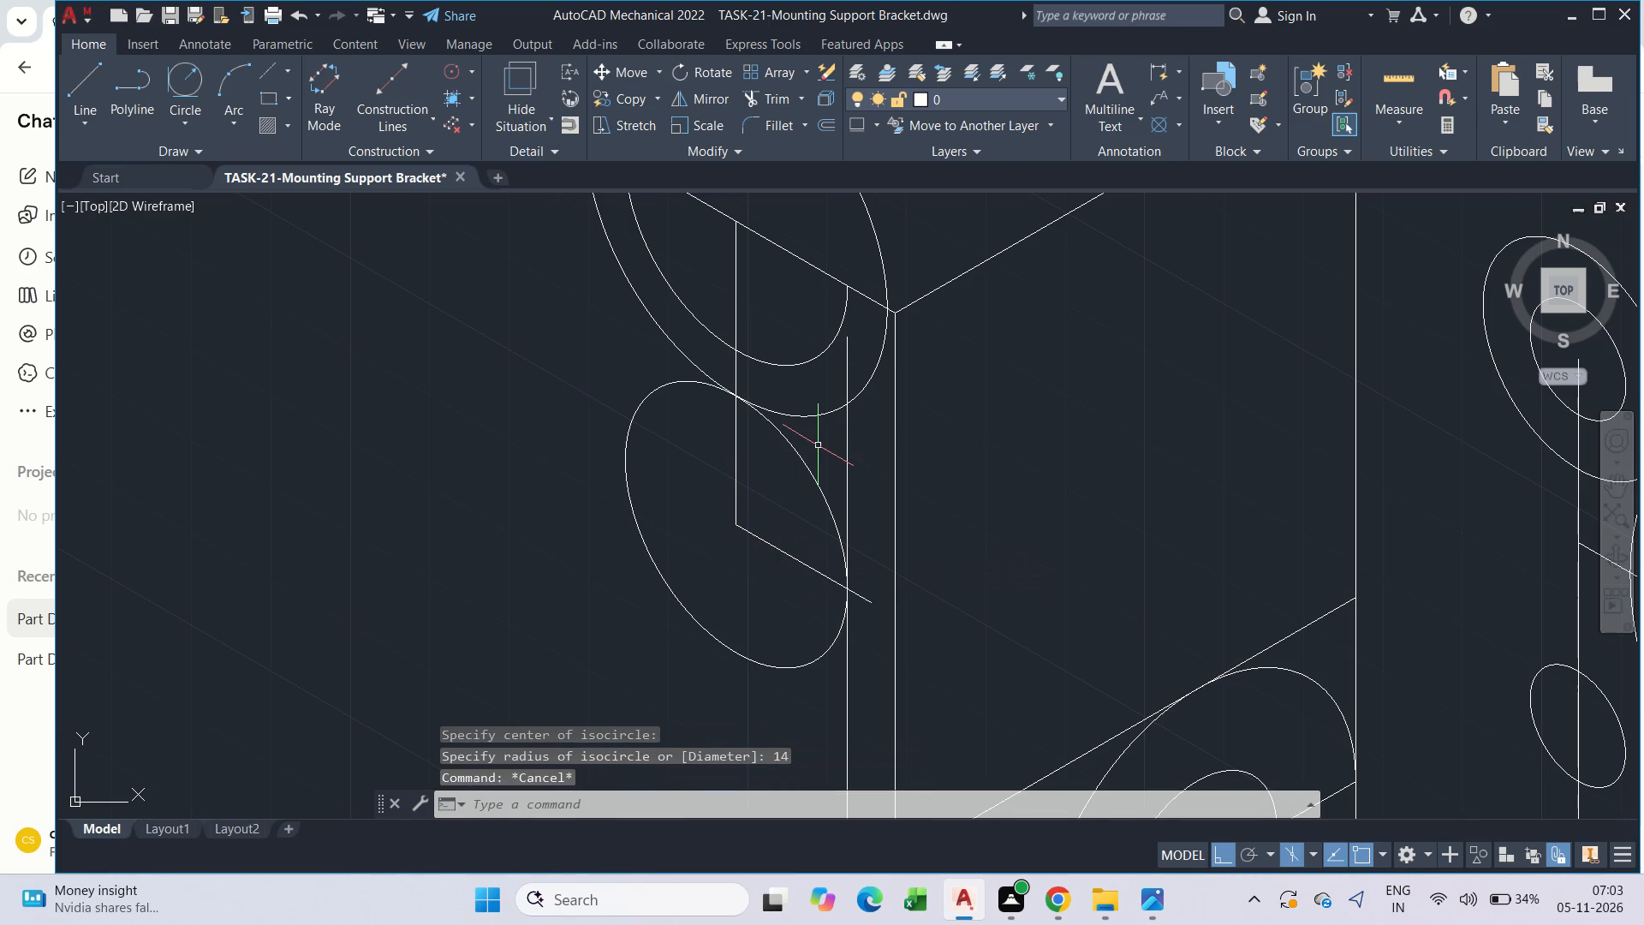
Trim the radius-19 isocircle between its tangency and the upright corner, the vertical edge above the radius-14 isocircle, and the 330° line's overhang.
type("tr")
key("space")
left_click_drag(827, 387, 878, 457)
left_click_drag(865, 337, 866, 403)
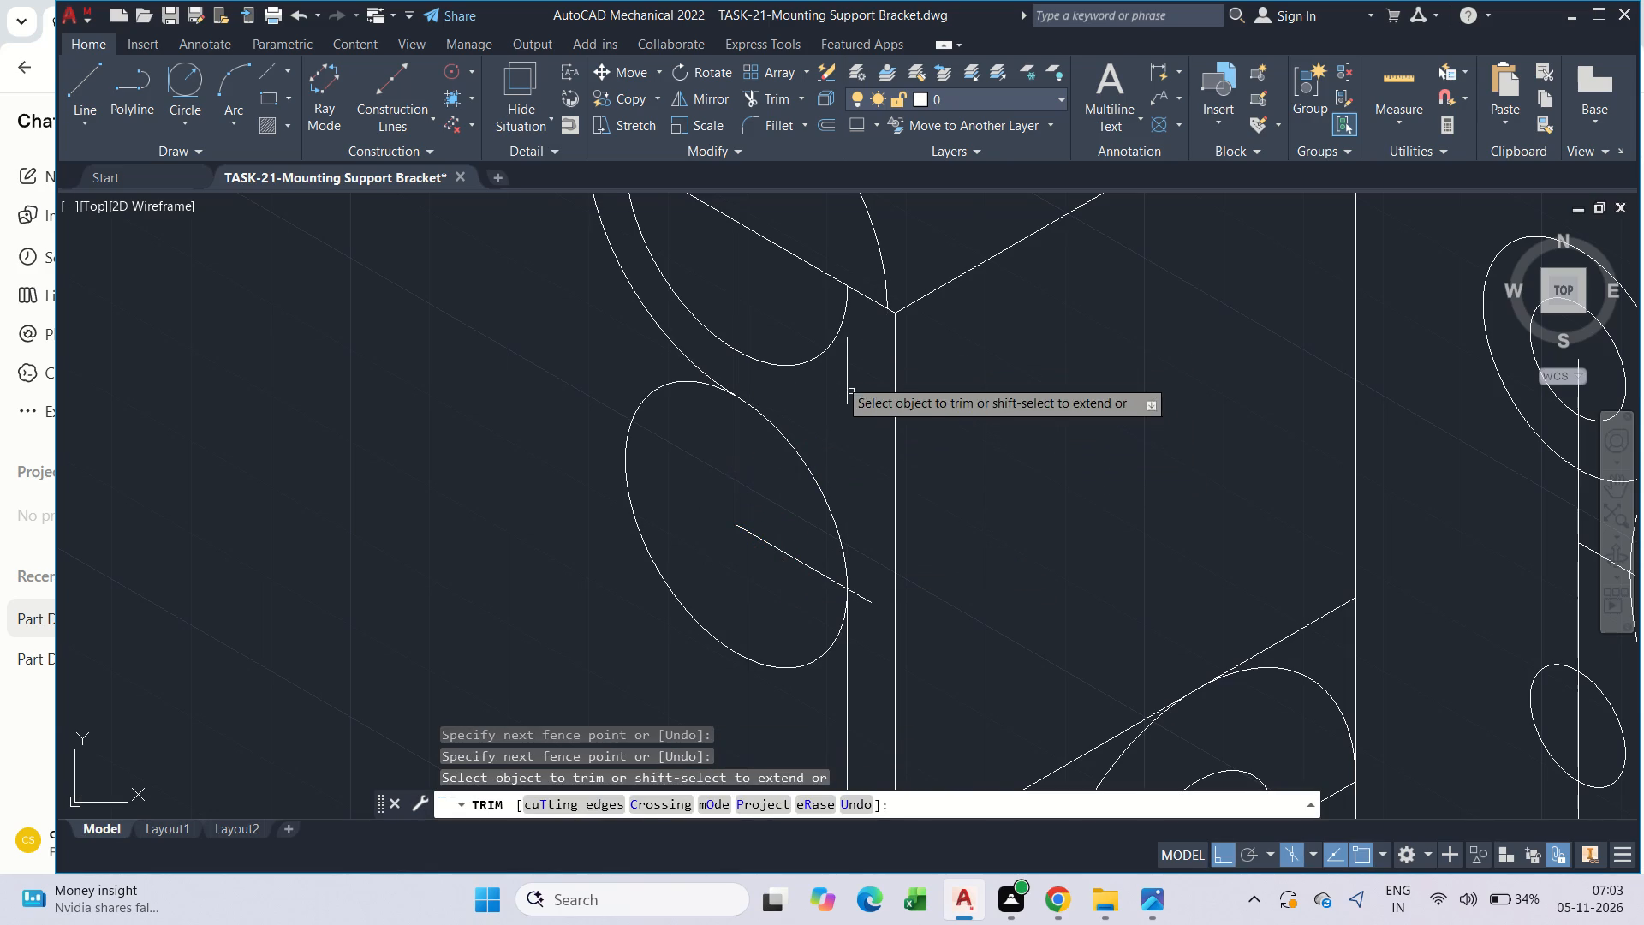
left_click_drag(834, 371, 858, 373)
left_click_drag(861, 564, 861, 621)
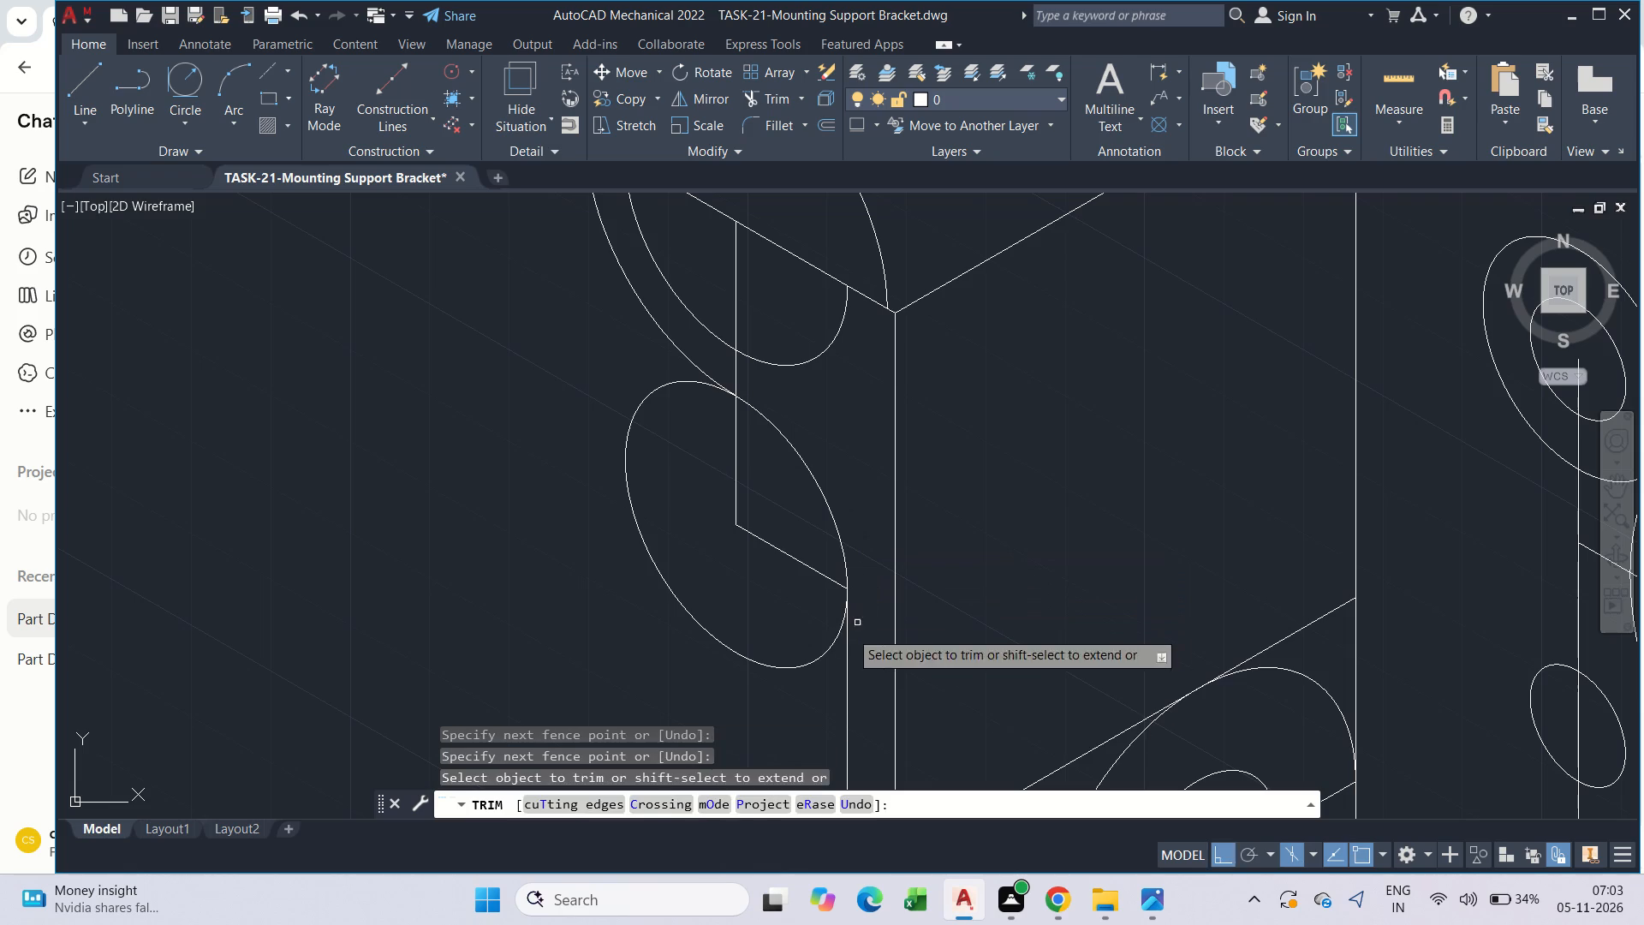
Trim the radius-14 isocircle to its concave blend arc, and remove the construction line segments inside the curve.
left_click_drag(825, 729, 777, 600)
left_click(769, 513)
left_click_drag(765, 507, 763, 570)
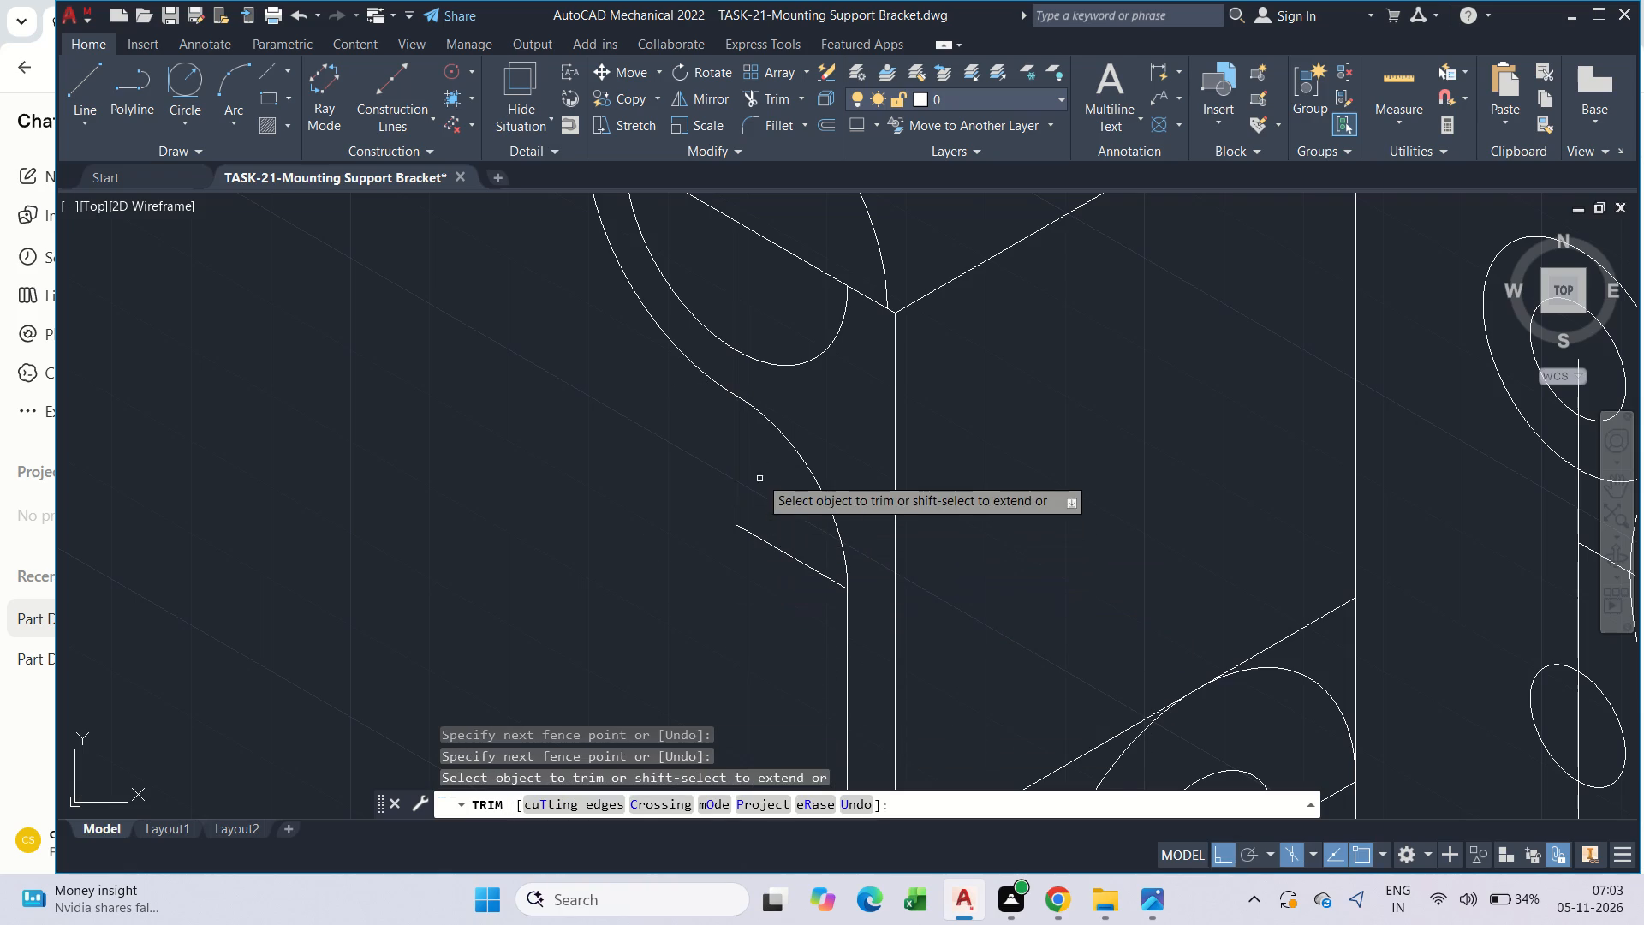
left_click_drag(759, 473, 709, 456)
left_click_drag(756, 496, 770, 571)
scroll(599, 567, "down", 2)
key("Escape")
Delete the remaining vertical construction line between the cutout's centre and the blend arc.
scroll(664, 437, "up", 2)
left_click(673, 511)
left_click(605, 495)
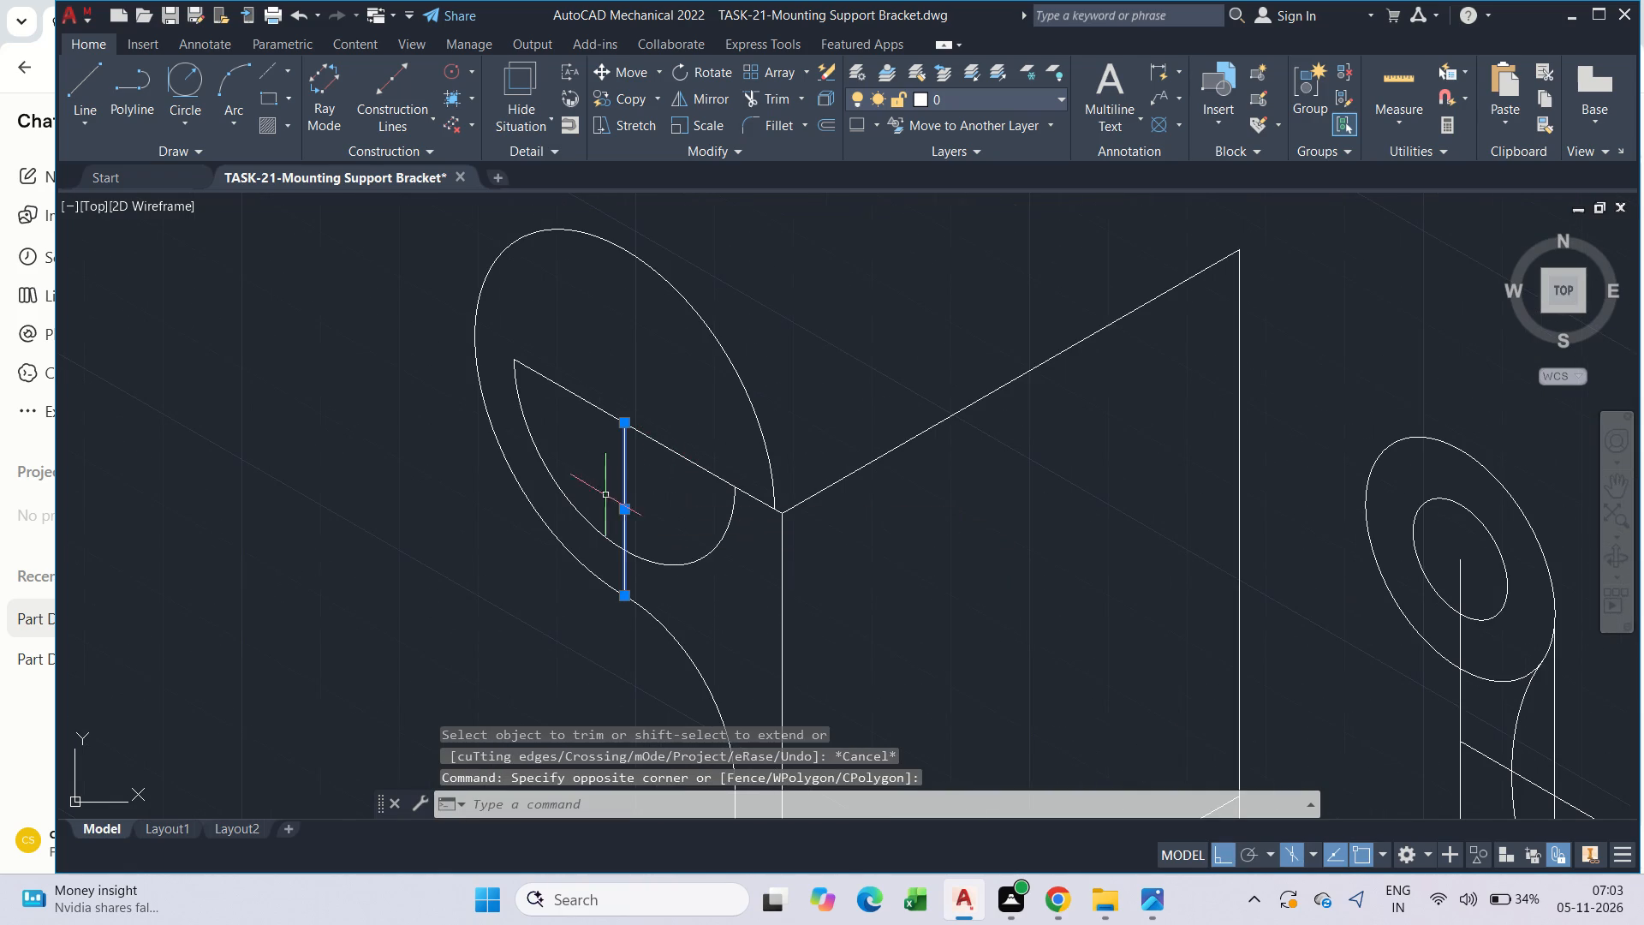
key("Delete")
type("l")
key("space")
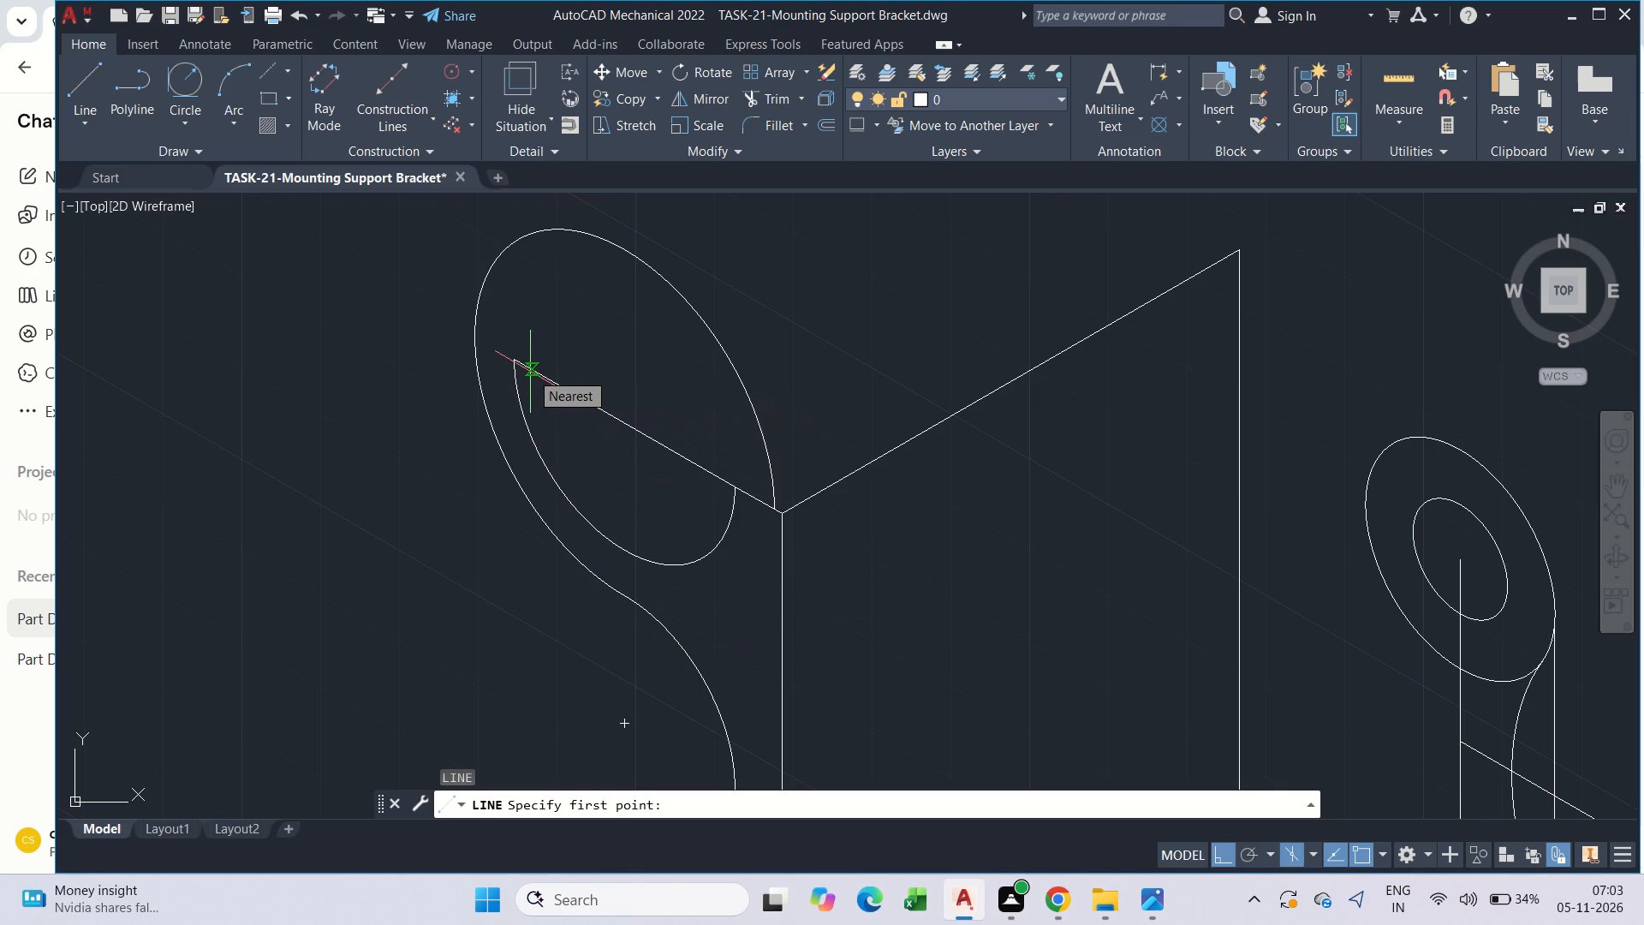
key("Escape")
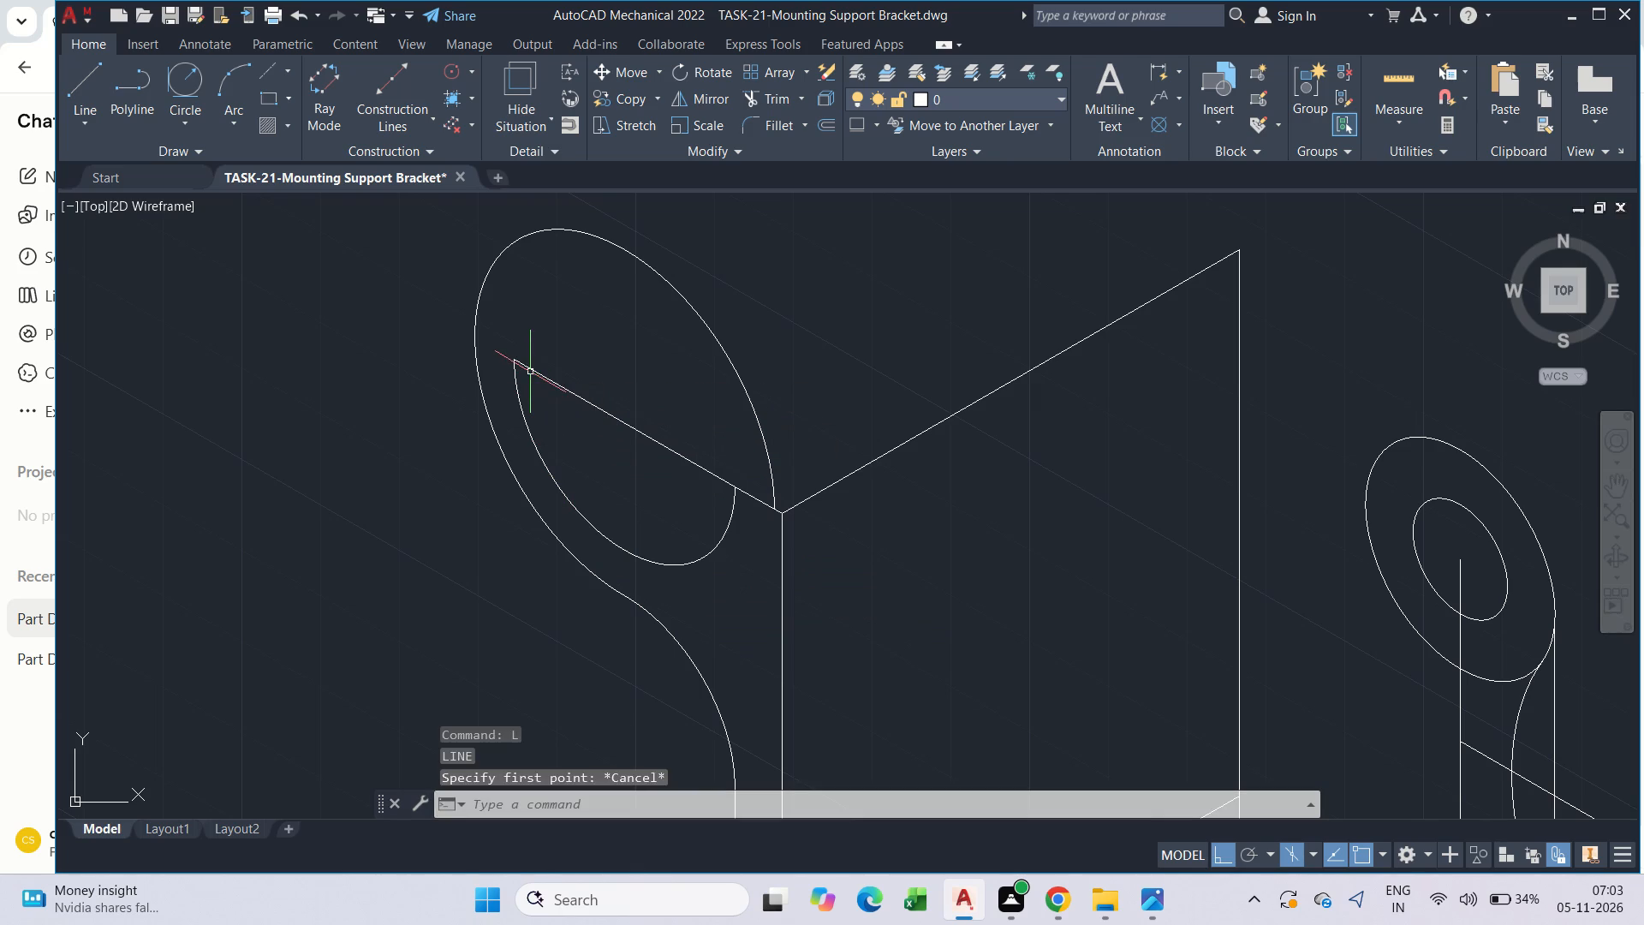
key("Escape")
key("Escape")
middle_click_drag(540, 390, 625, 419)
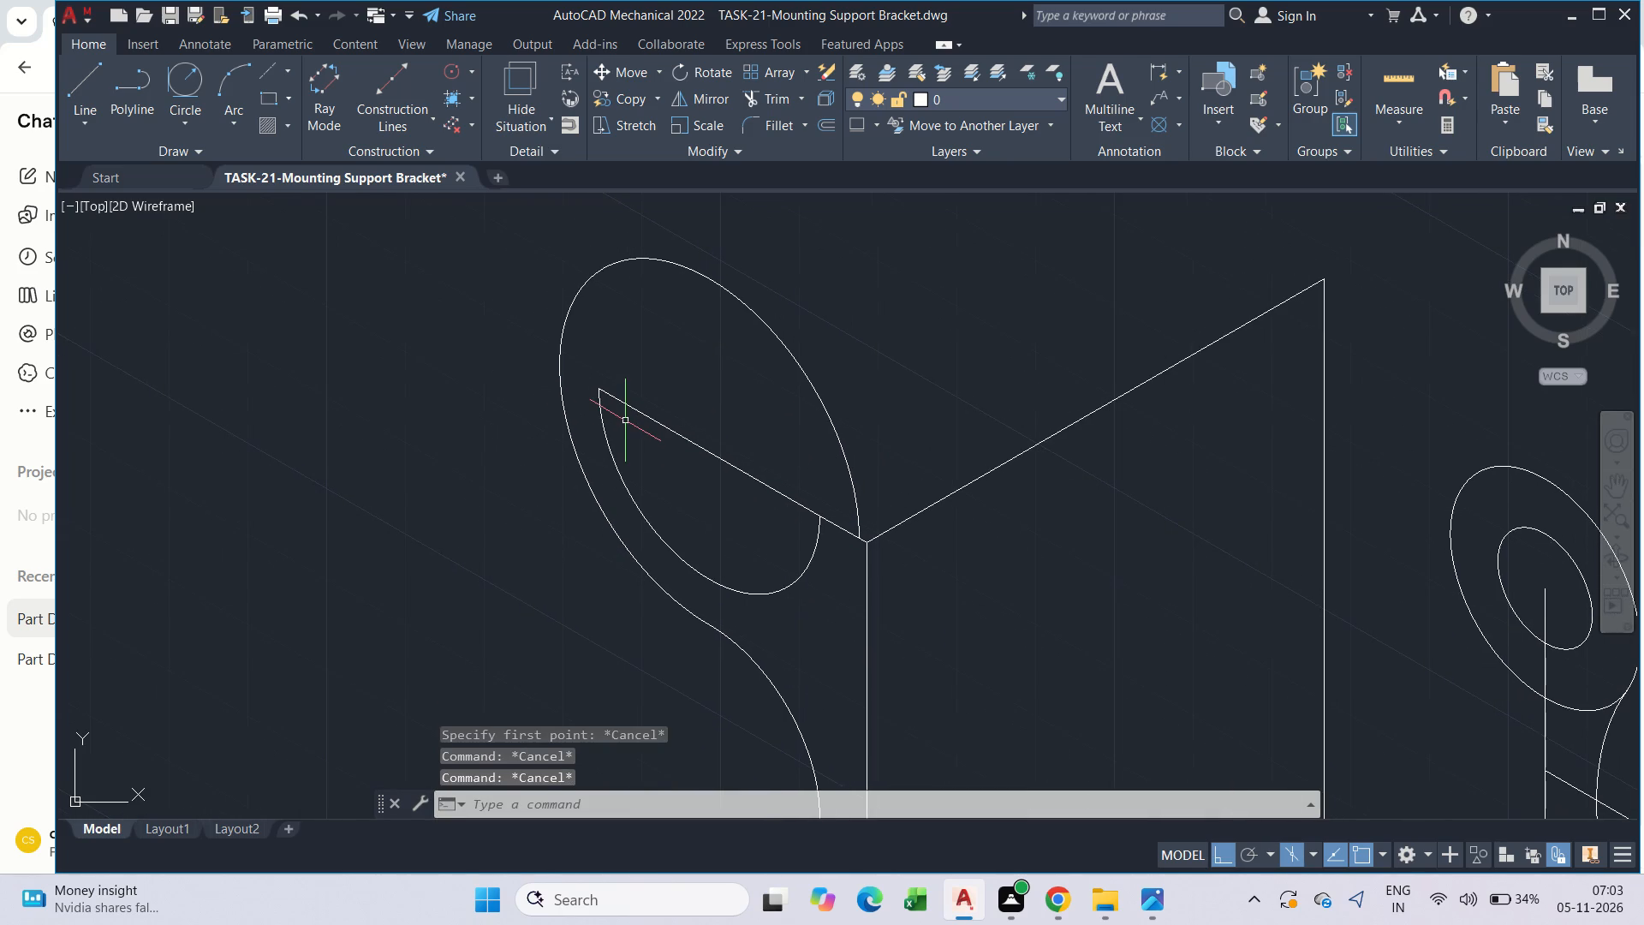
Extend the sloping 330° edge to the outer profile isocircle and trim away the isocircle's part above that edge.
type("ex")
key("space")
left_click_drag(648, 375, 656, 499)
key("Escape")
type("tr")
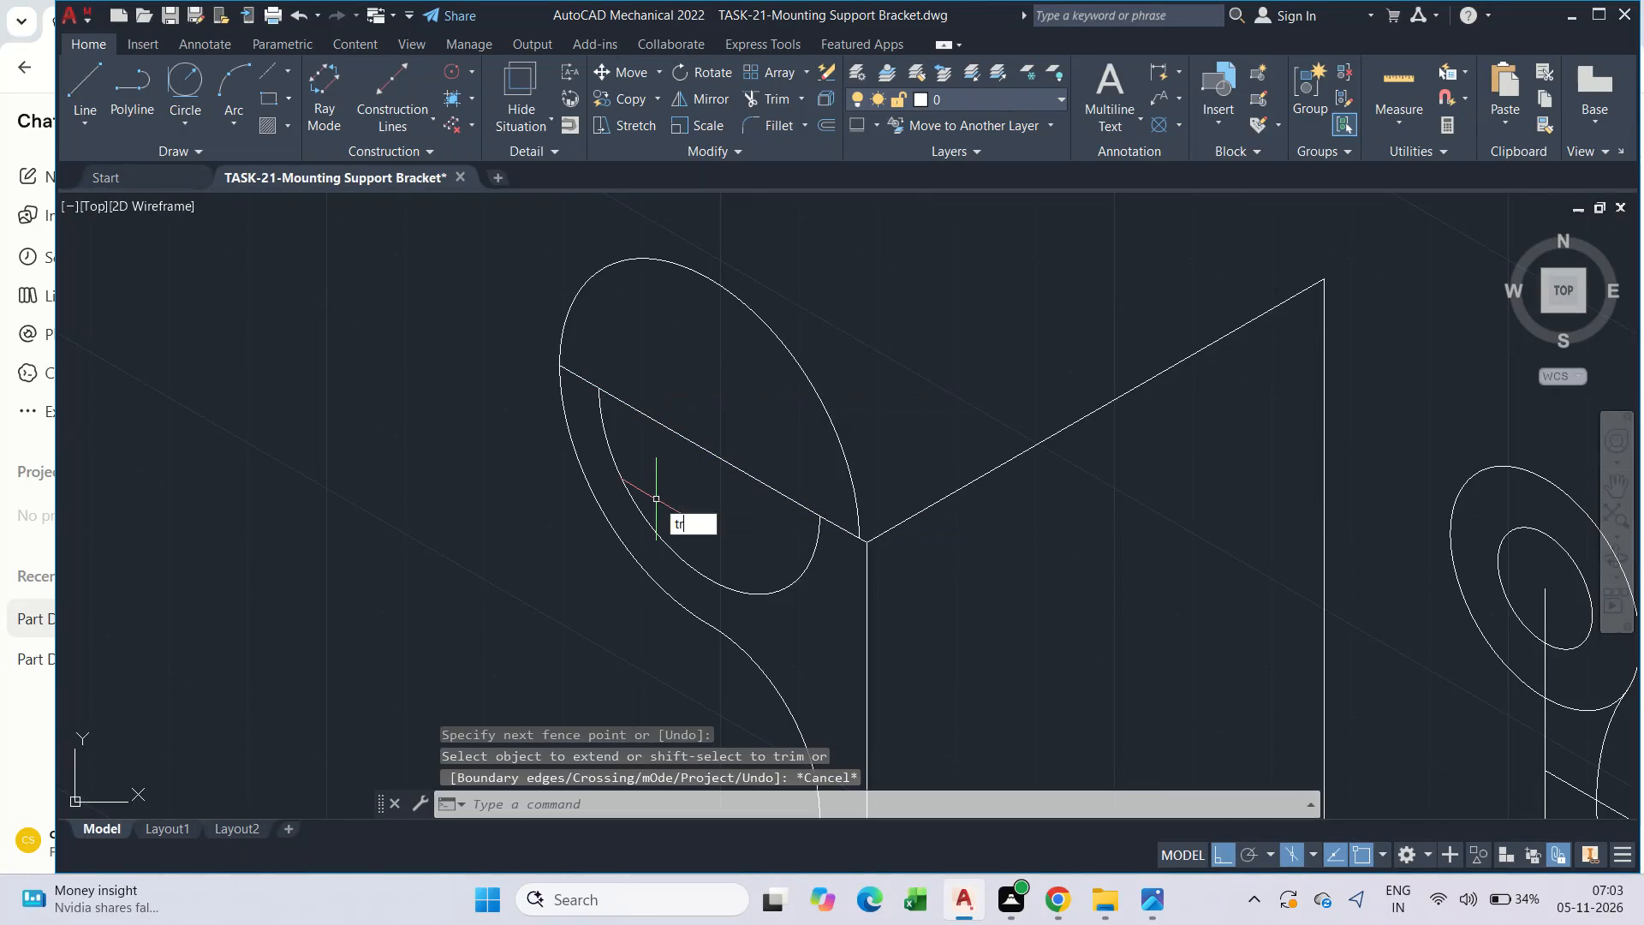
key("space")
left_click_drag(761, 400, 898, 392)
key("Escape")
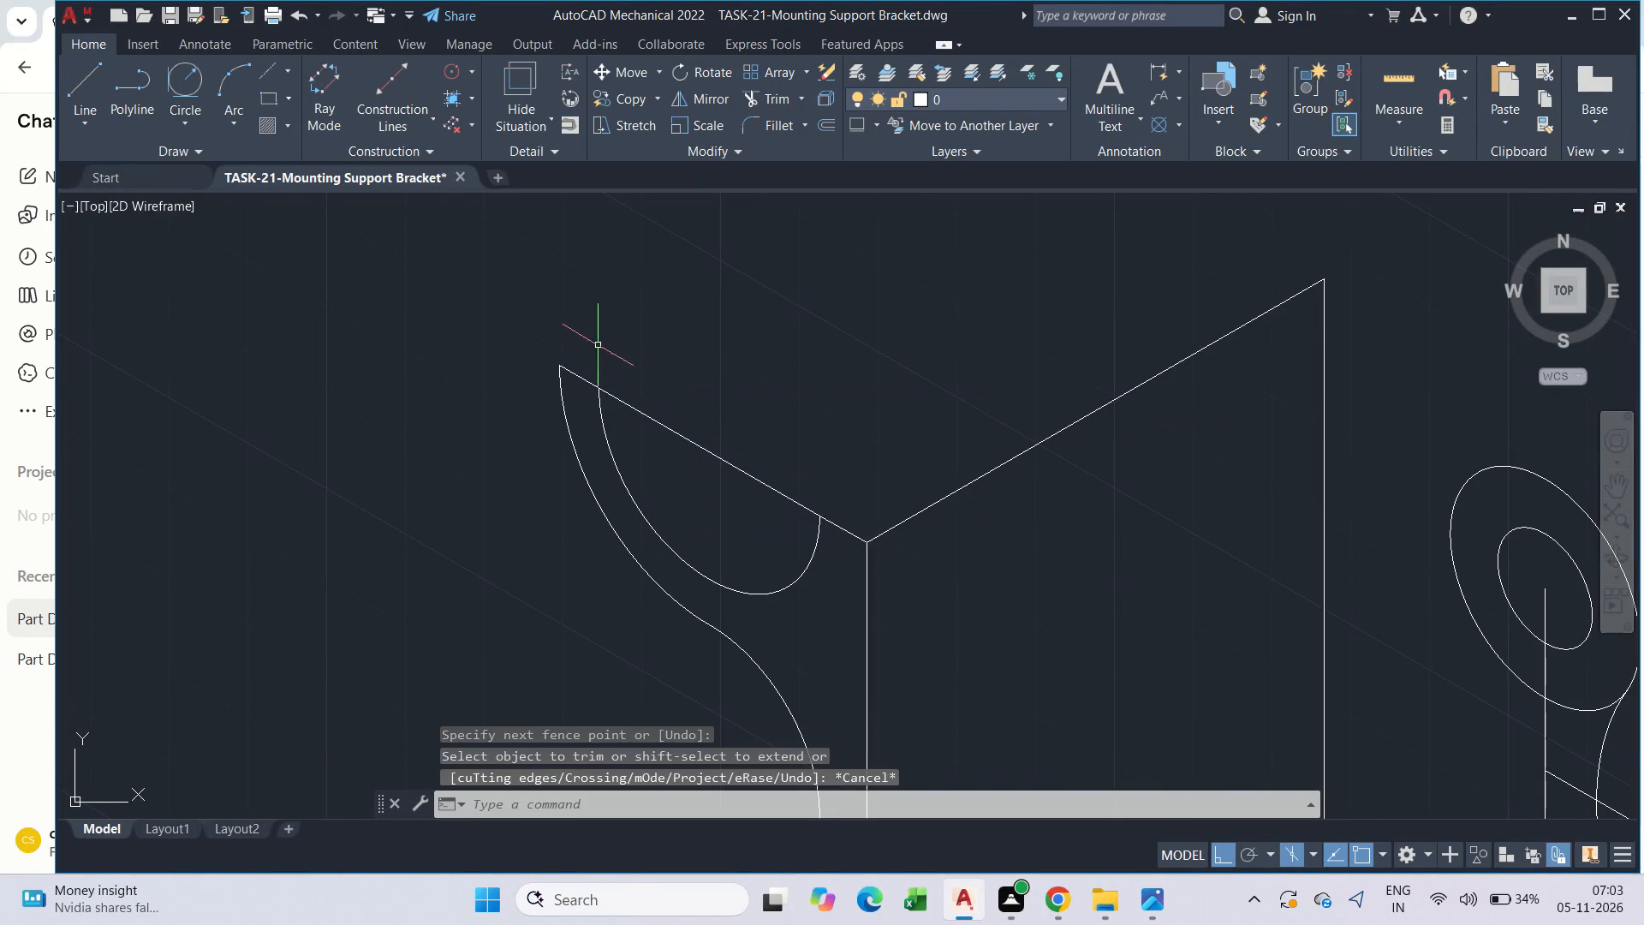
Draw the flange's raised end from the cutout arc's upper end: 11 up, 5 at 150°, and down to the outer arc's end.
middle_click_drag(615, 339, 629, 392)
type("l")
key("space")
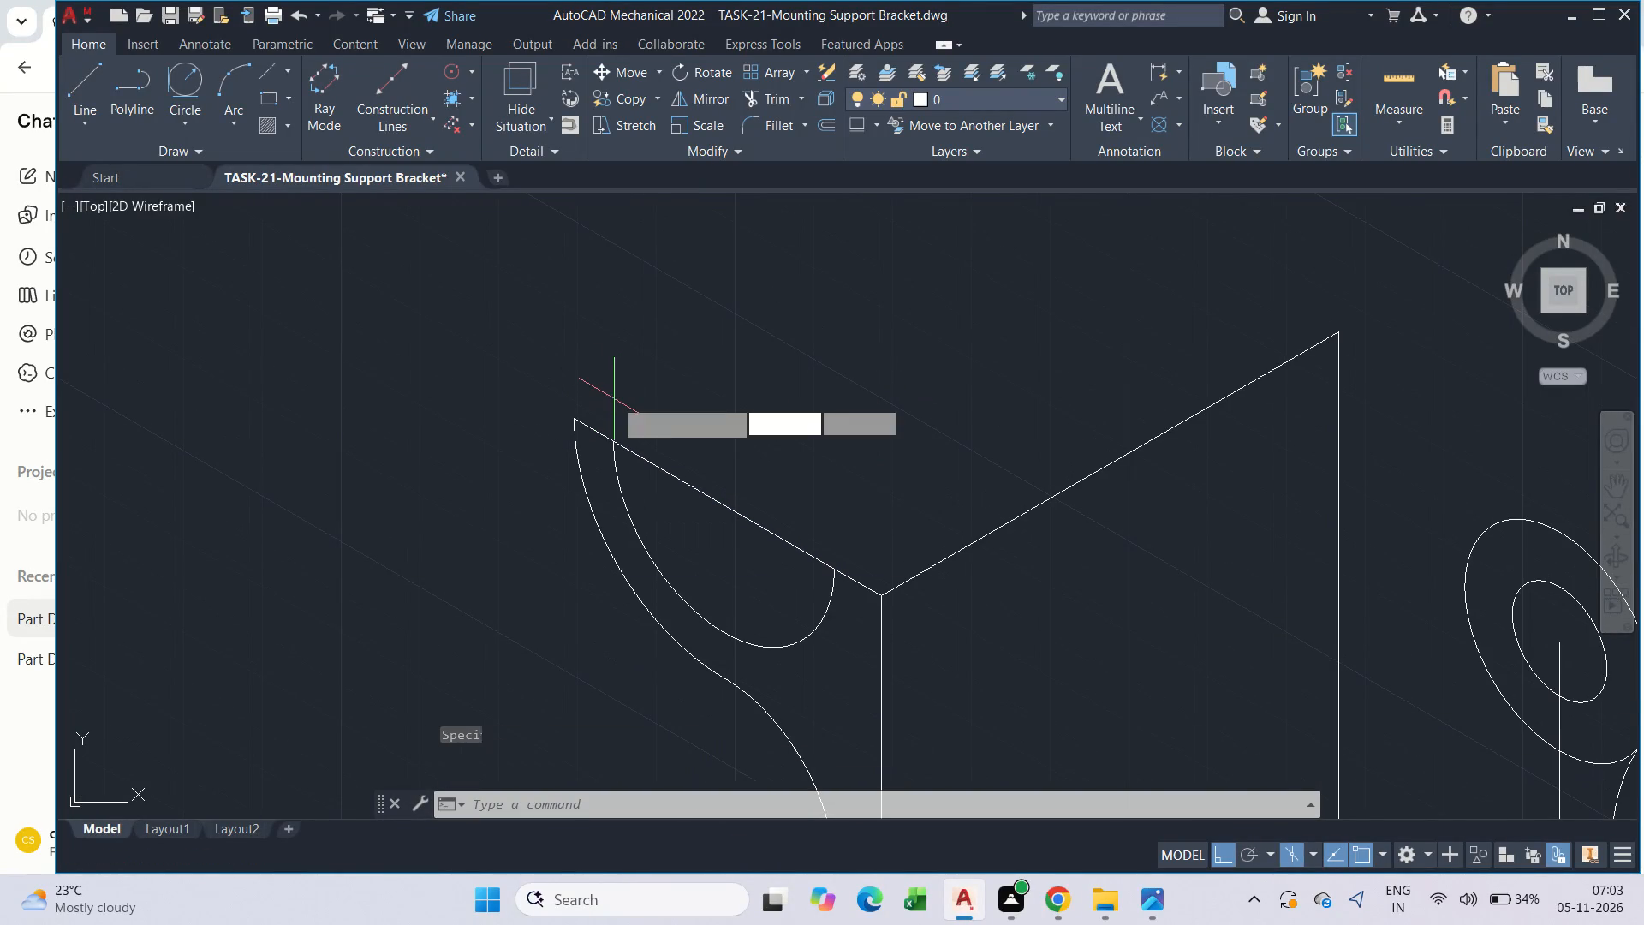
left_click_drag(617, 439, 619, 431)
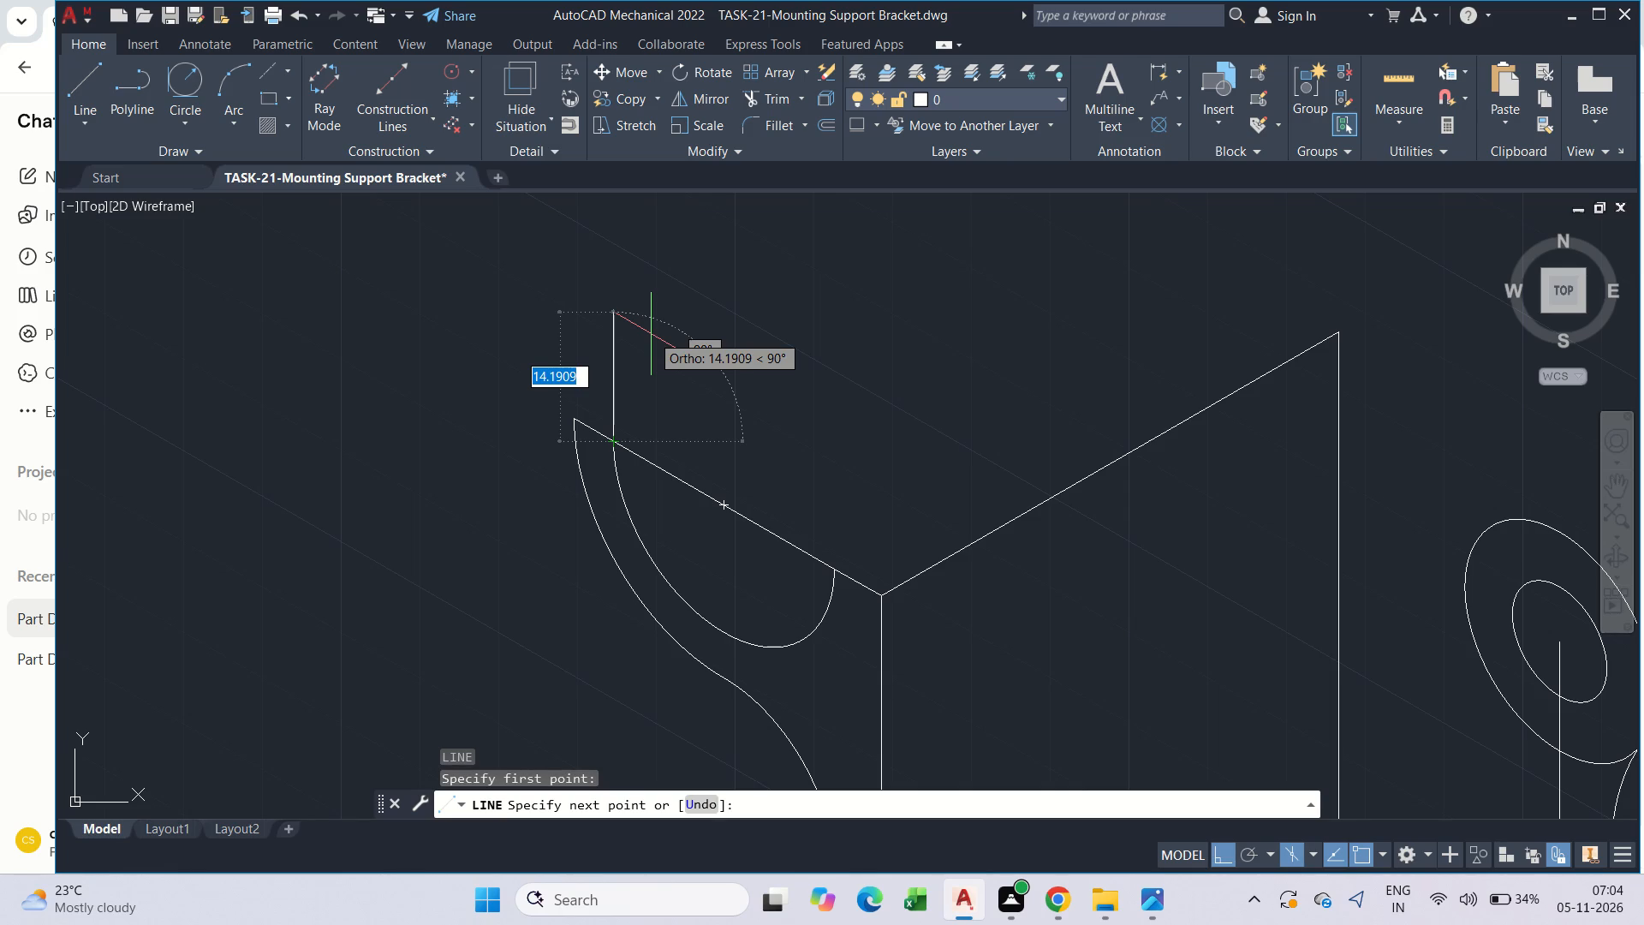
type("11")
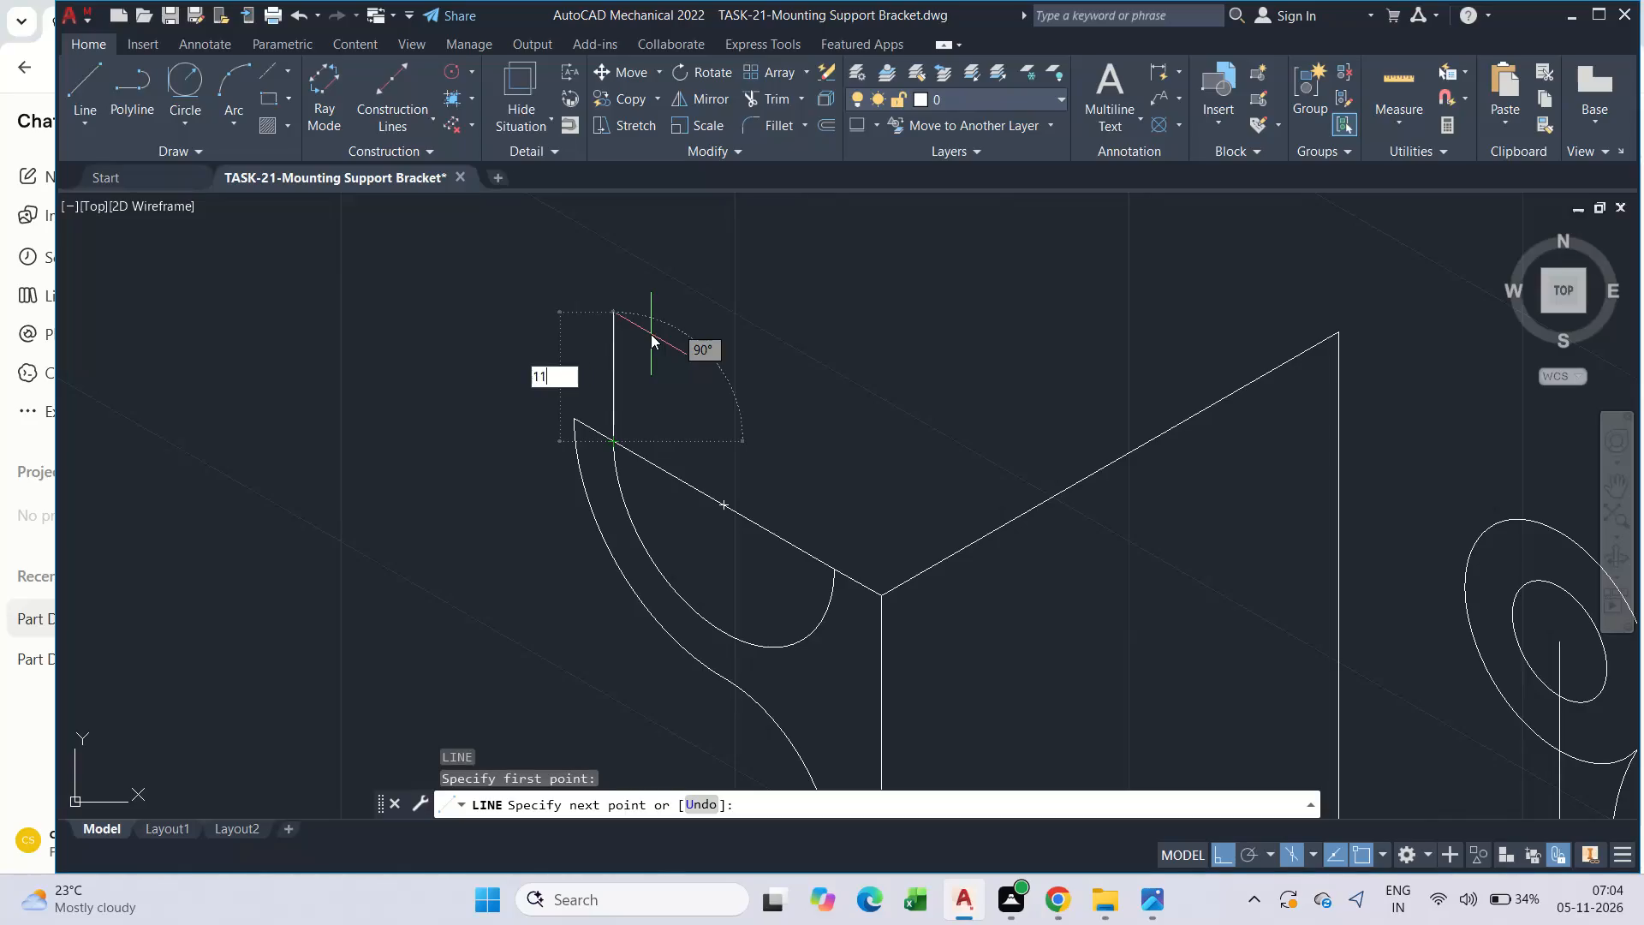
key("Return")
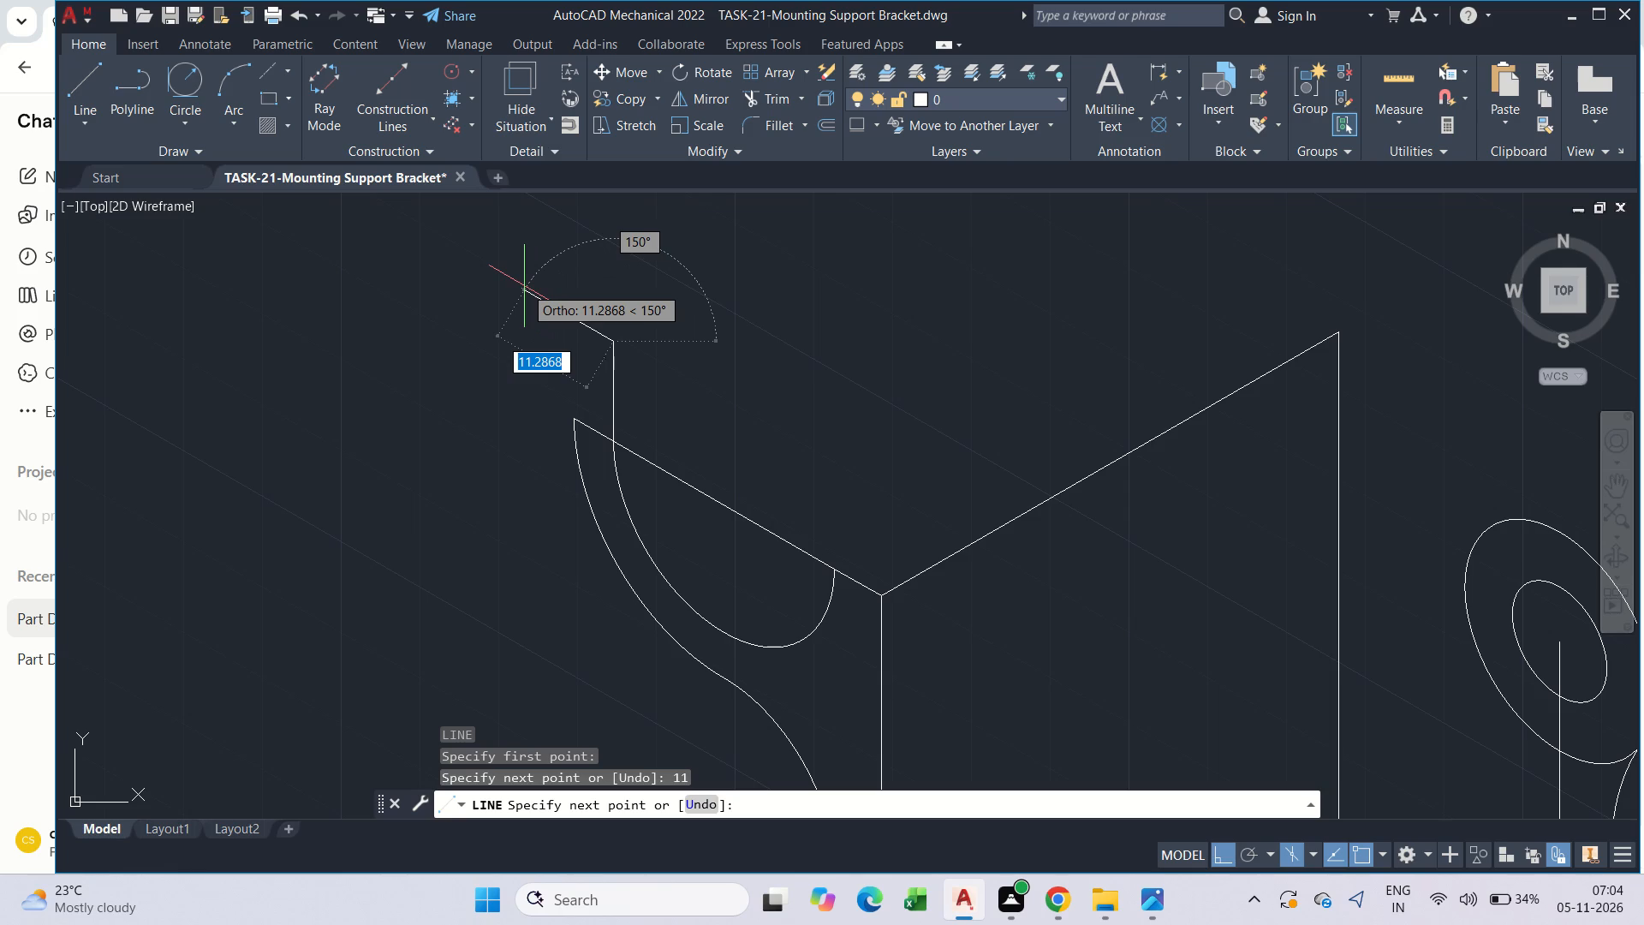
key("5")
key("Return")
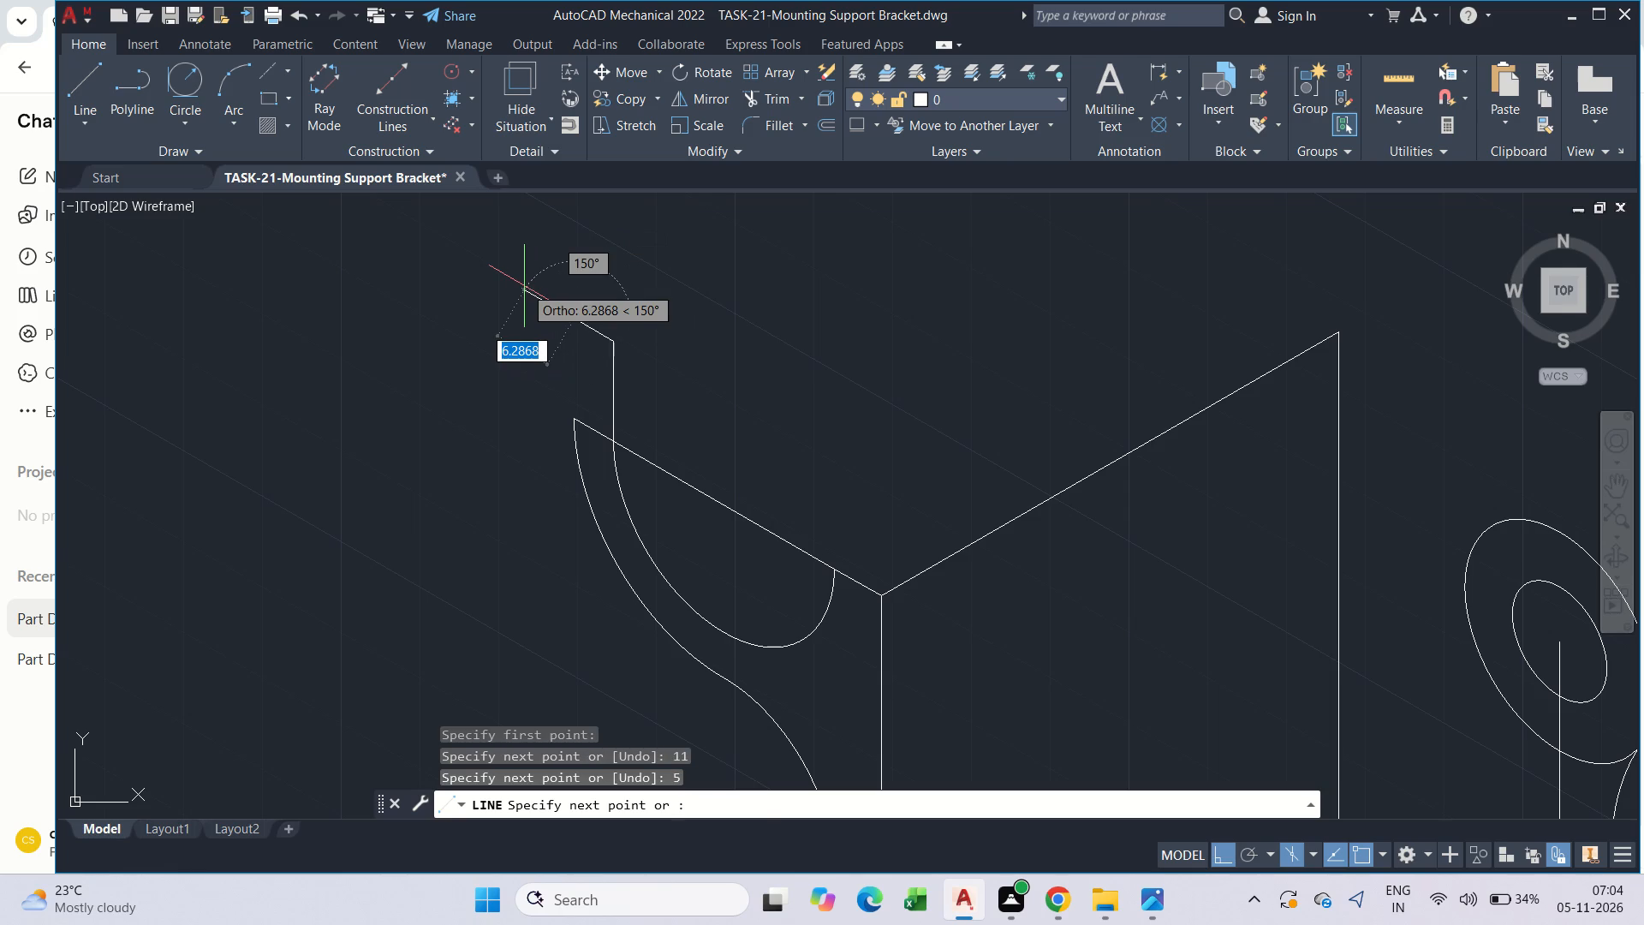
left_click(568, 412)
key("Escape")
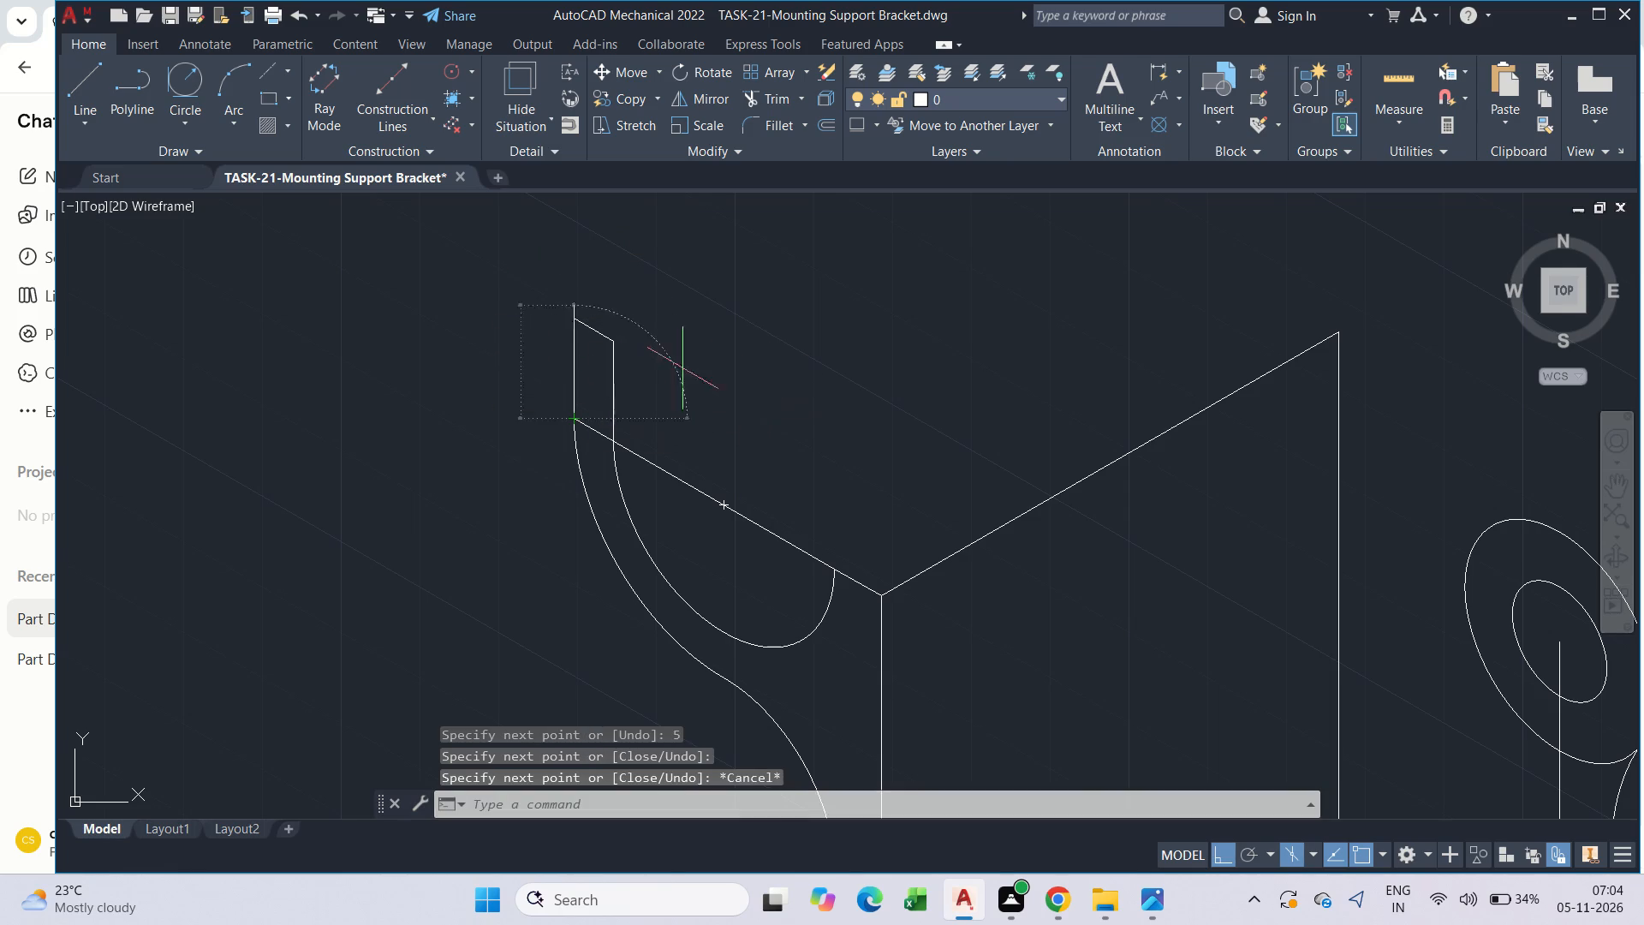
Draw the flange's top face from the raised end's inner corner: 58 at 30°, 5 at 150°, and back to the outer corner.
middle_click_drag(755, 391, 730, 453)
scroll(605, 420, "up", 1)
type("l")
key("space")
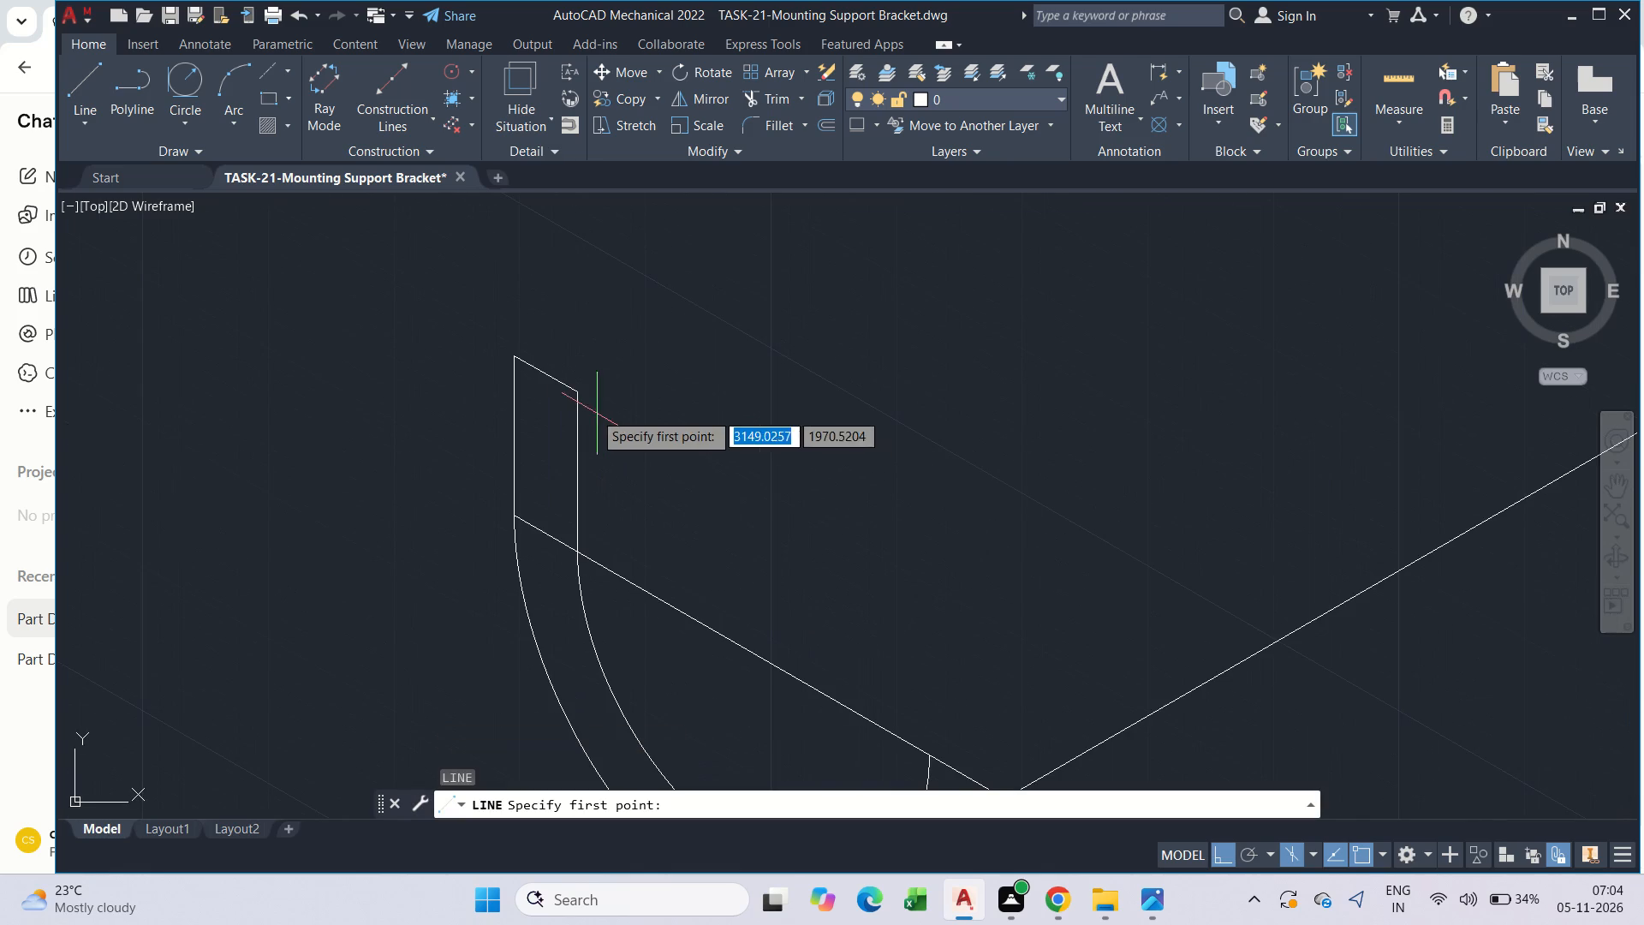
left_click_drag(576, 390, 705, 360)
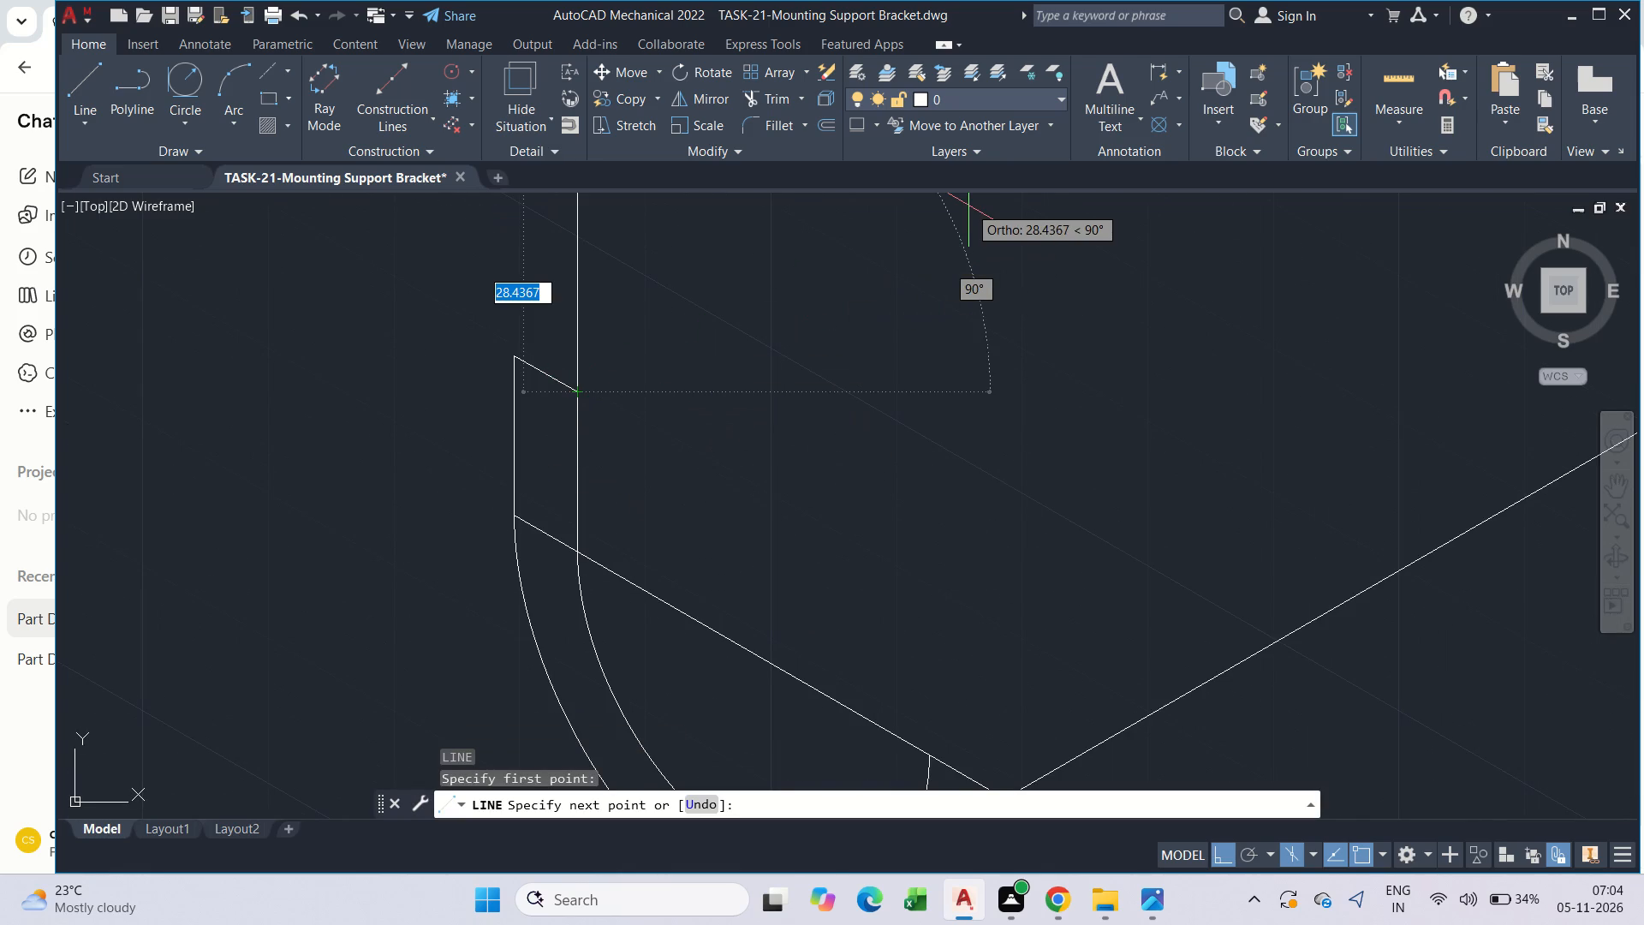
key("F5")
scroll(968, 206, "down", 1)
middle_click_drag(968, 212, 867, 389)
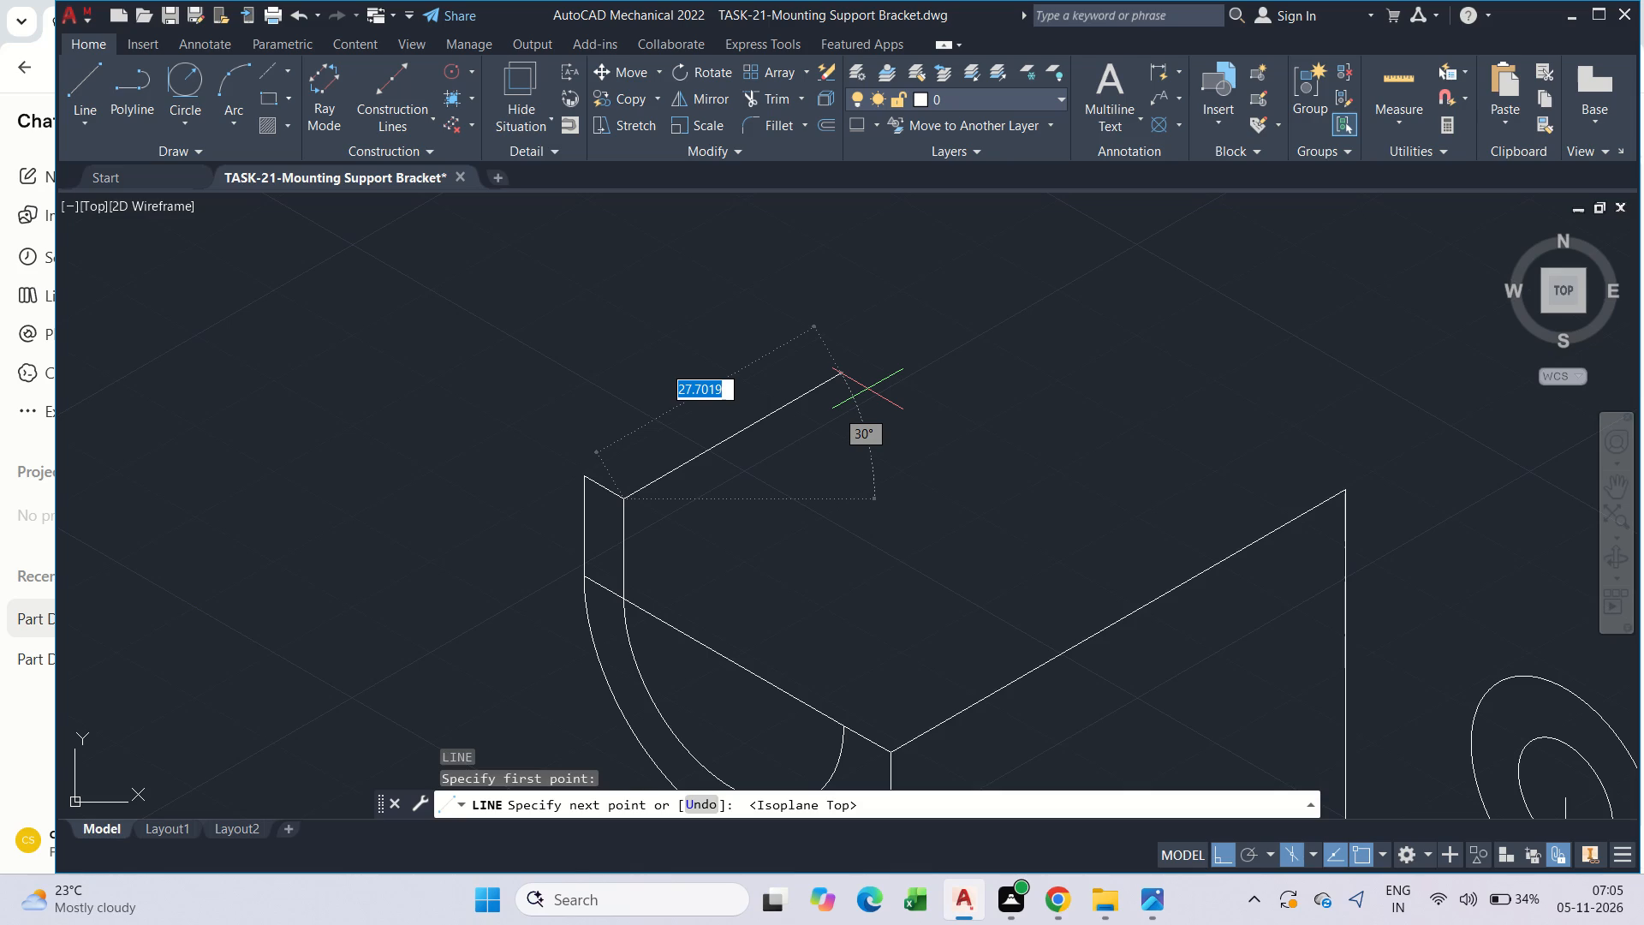
type("58")
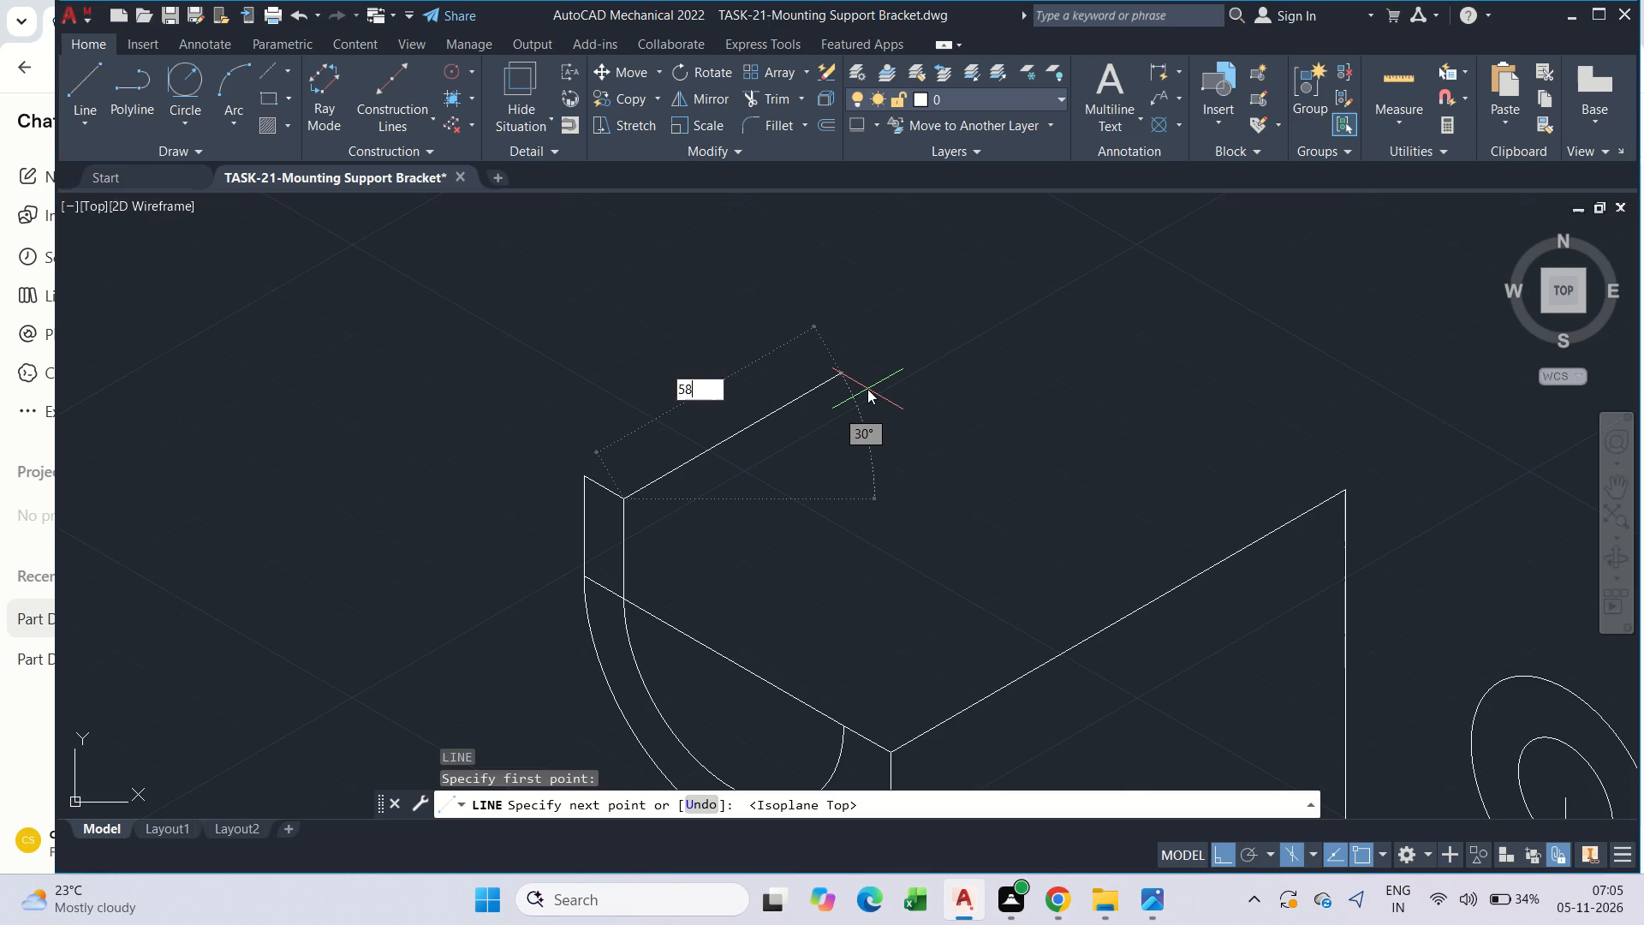
key("Return")
middle_click_drag(860, 365, 884, 472)
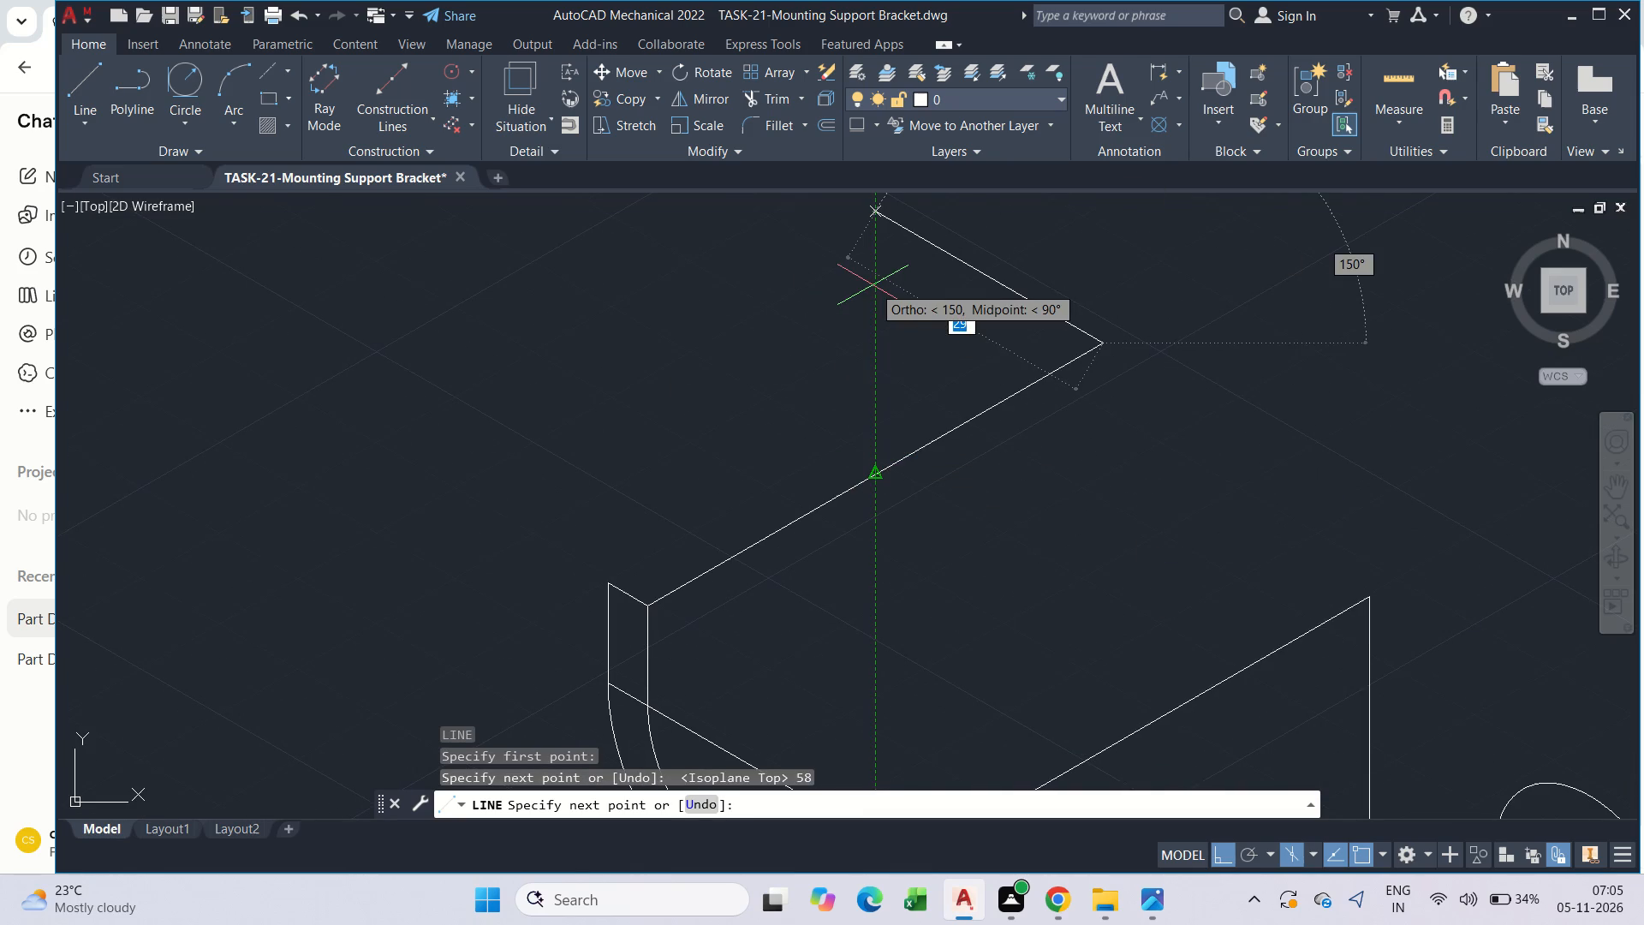
key("5")
key("Return")
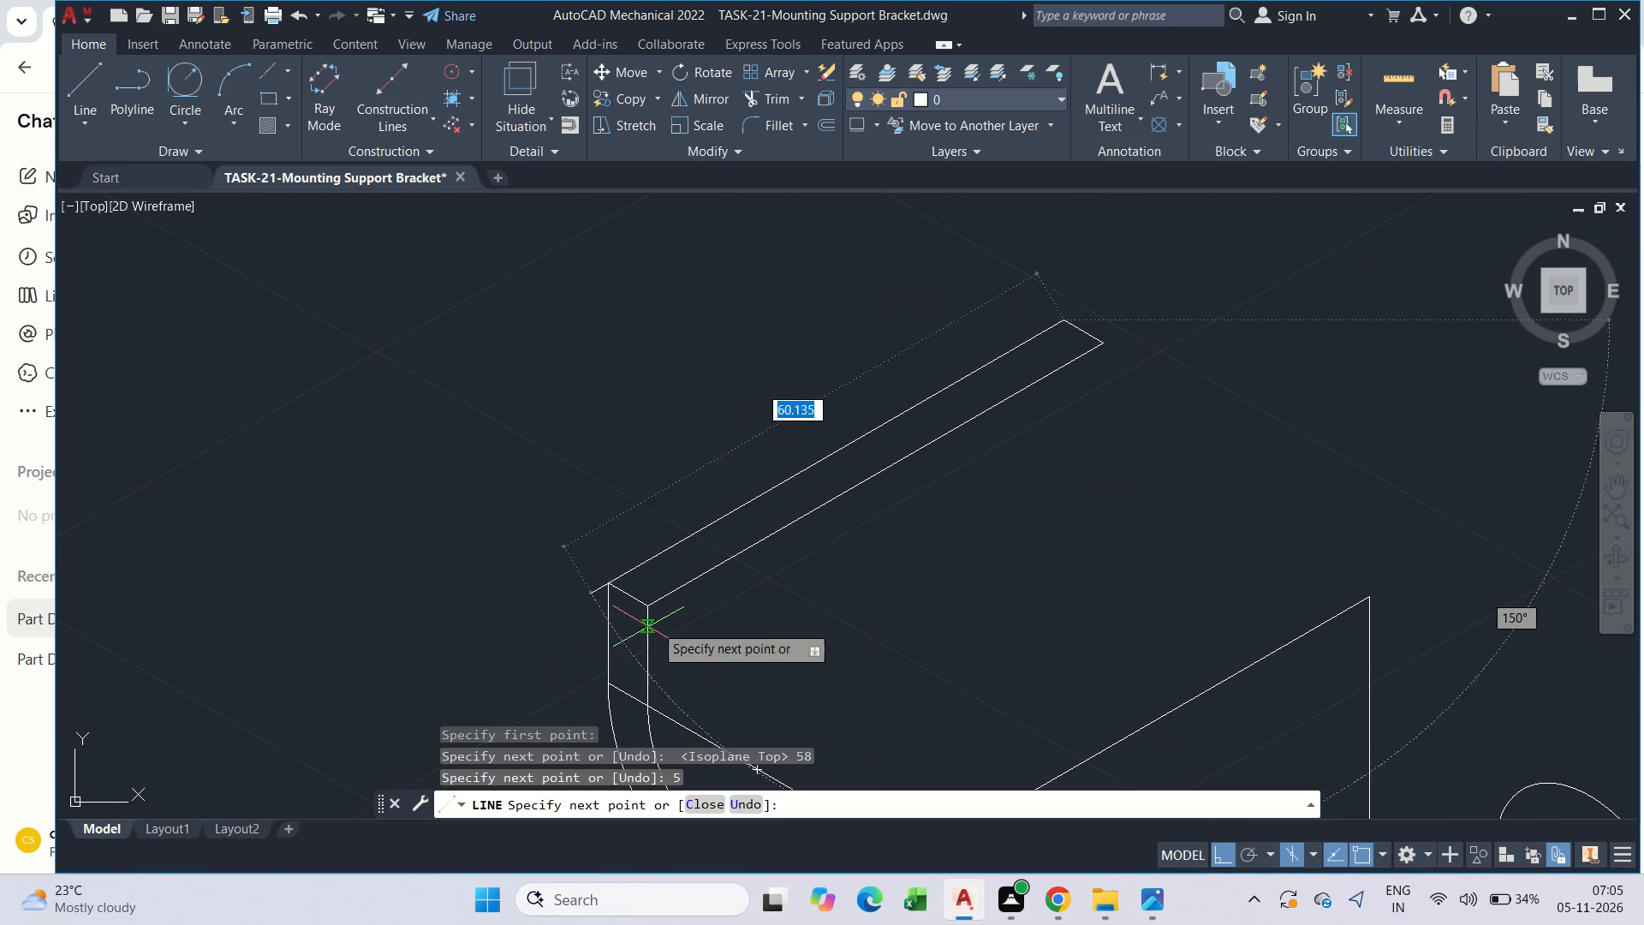
left_click(611, 586)
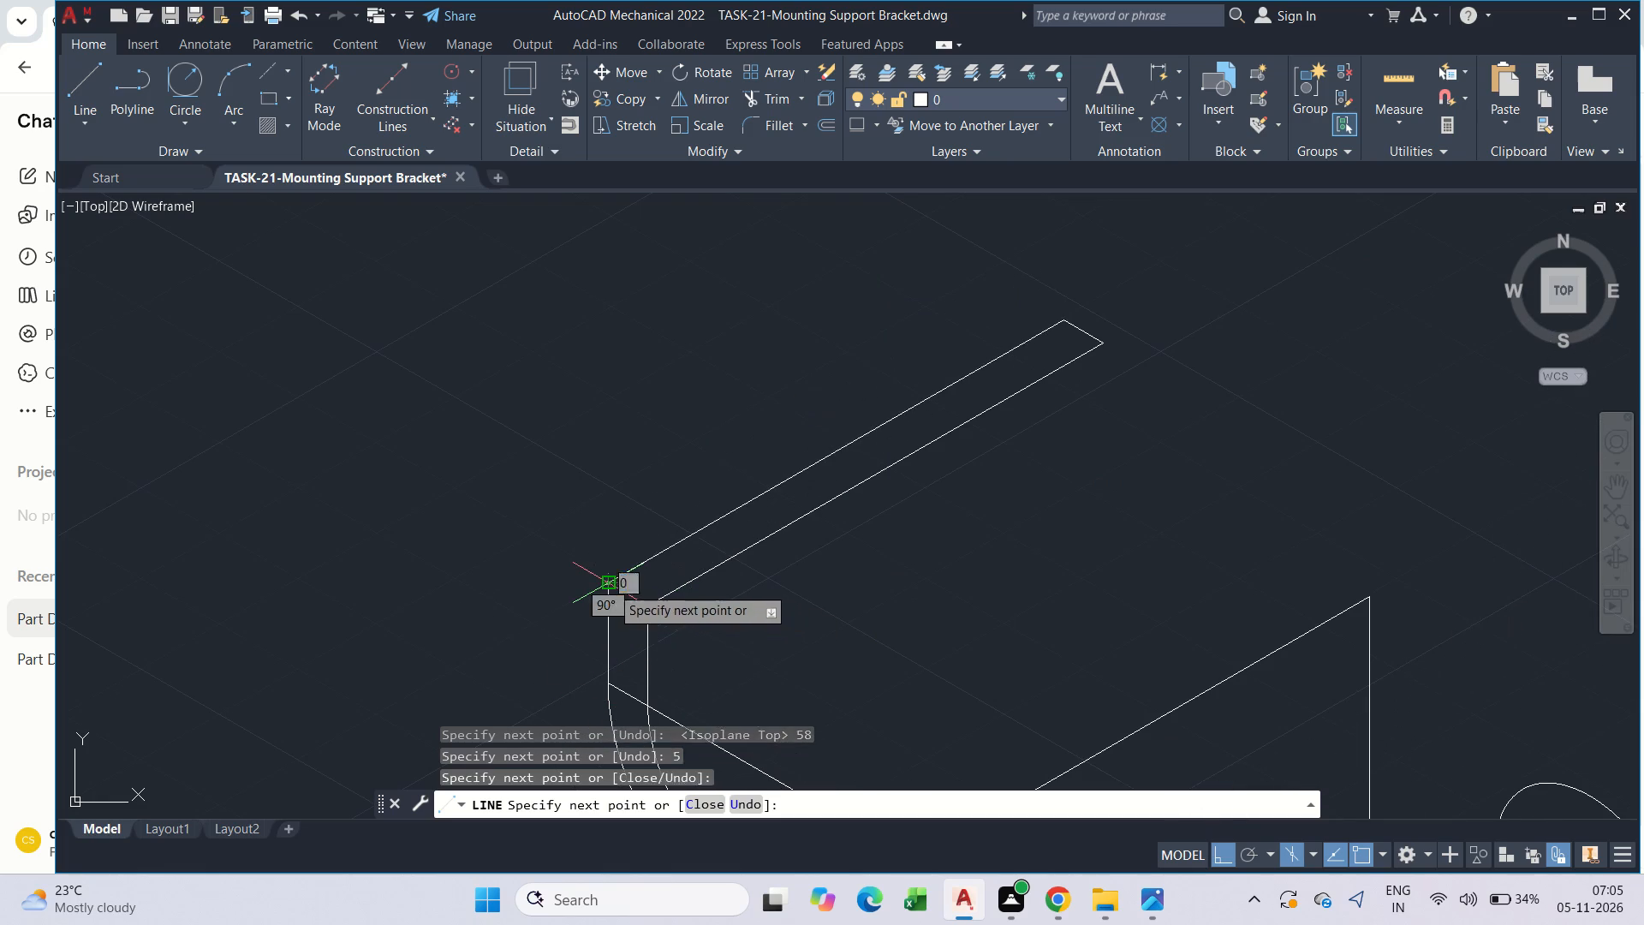
key("Escape")
Draw an 11-long vertical line down from the inner corner at the far end of the flange's top face.
scroll(773, 527, "down", 2)
middle_click_drag(843, 568, 741, 552)
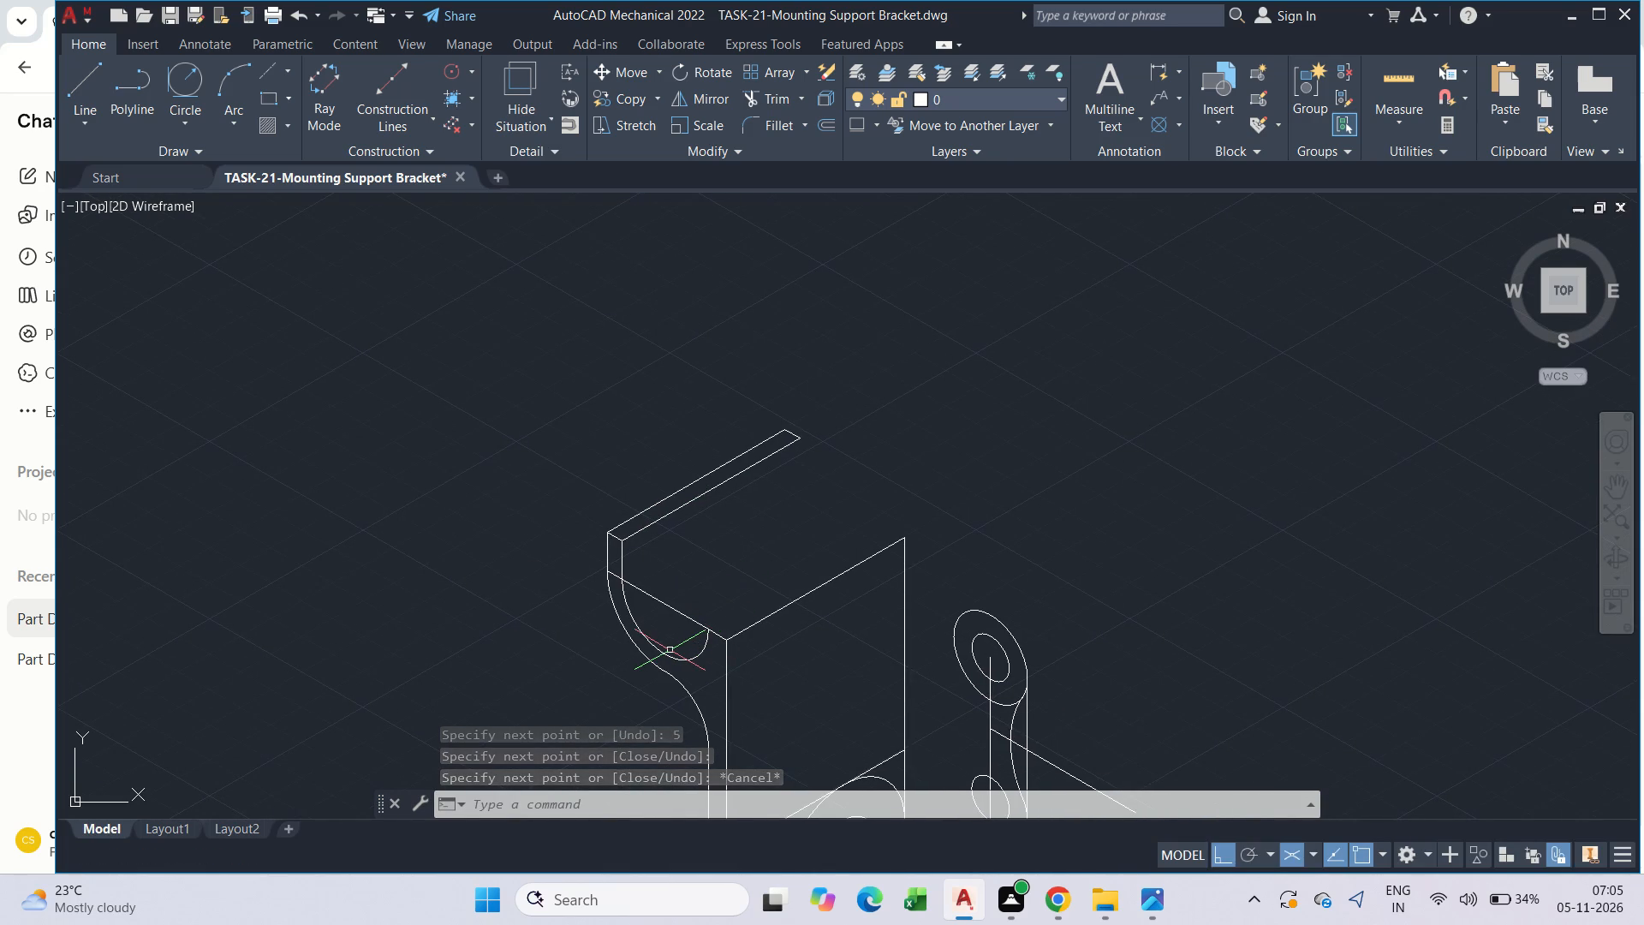
type("l")
key("space")
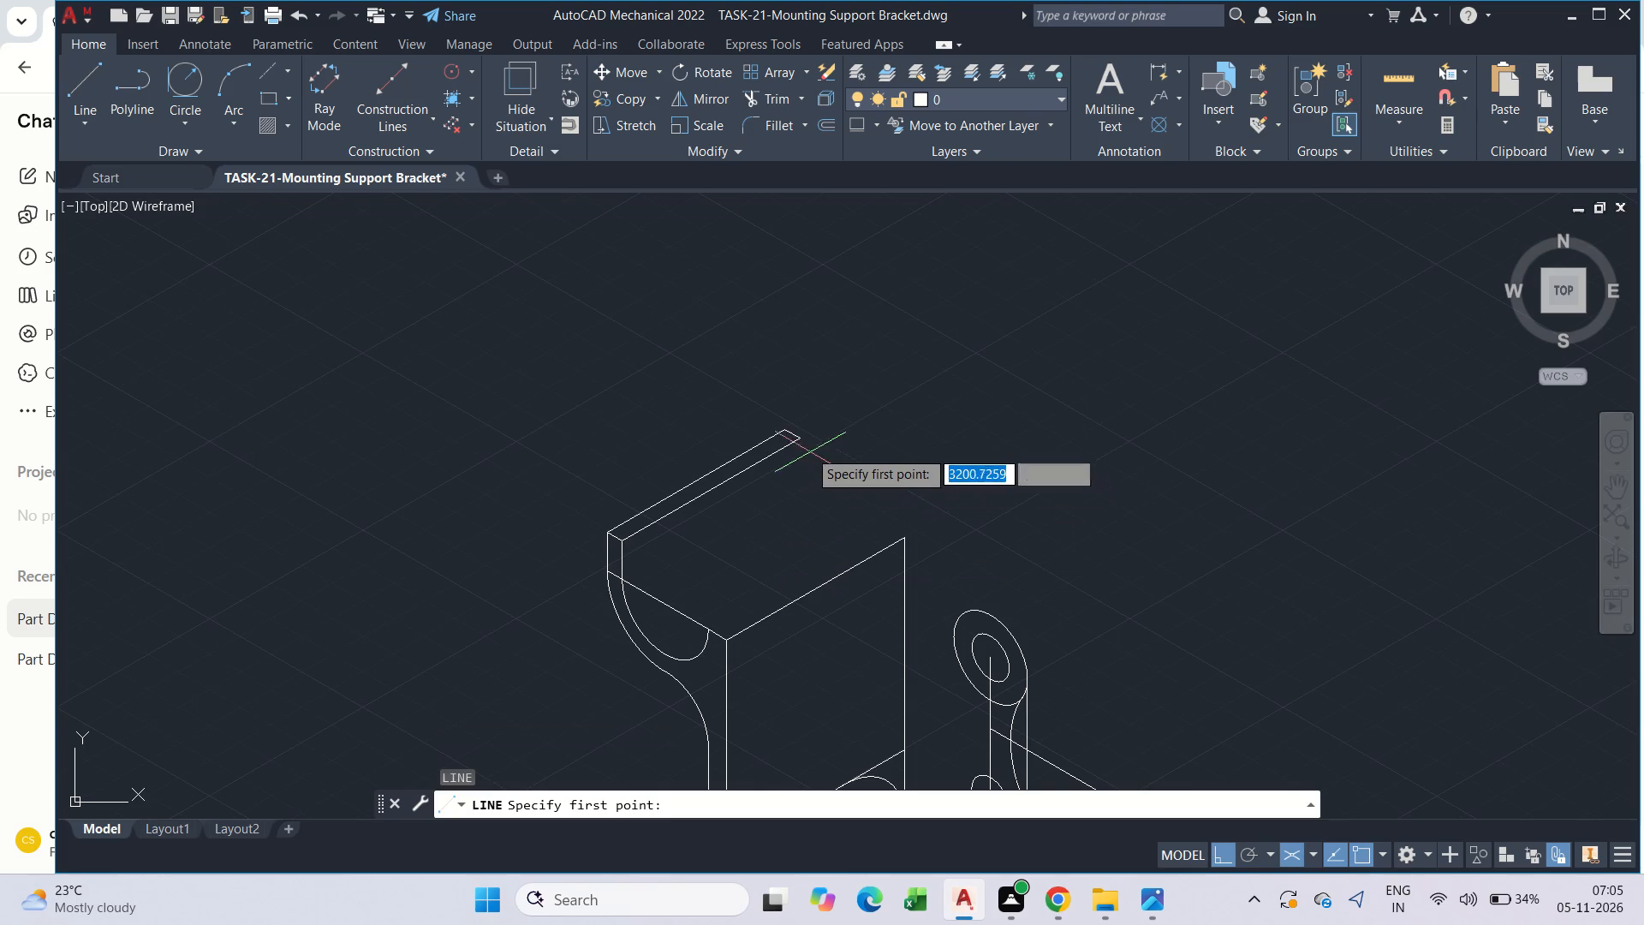
left_click_drag(807, 441, 805, 494)
key("F5")
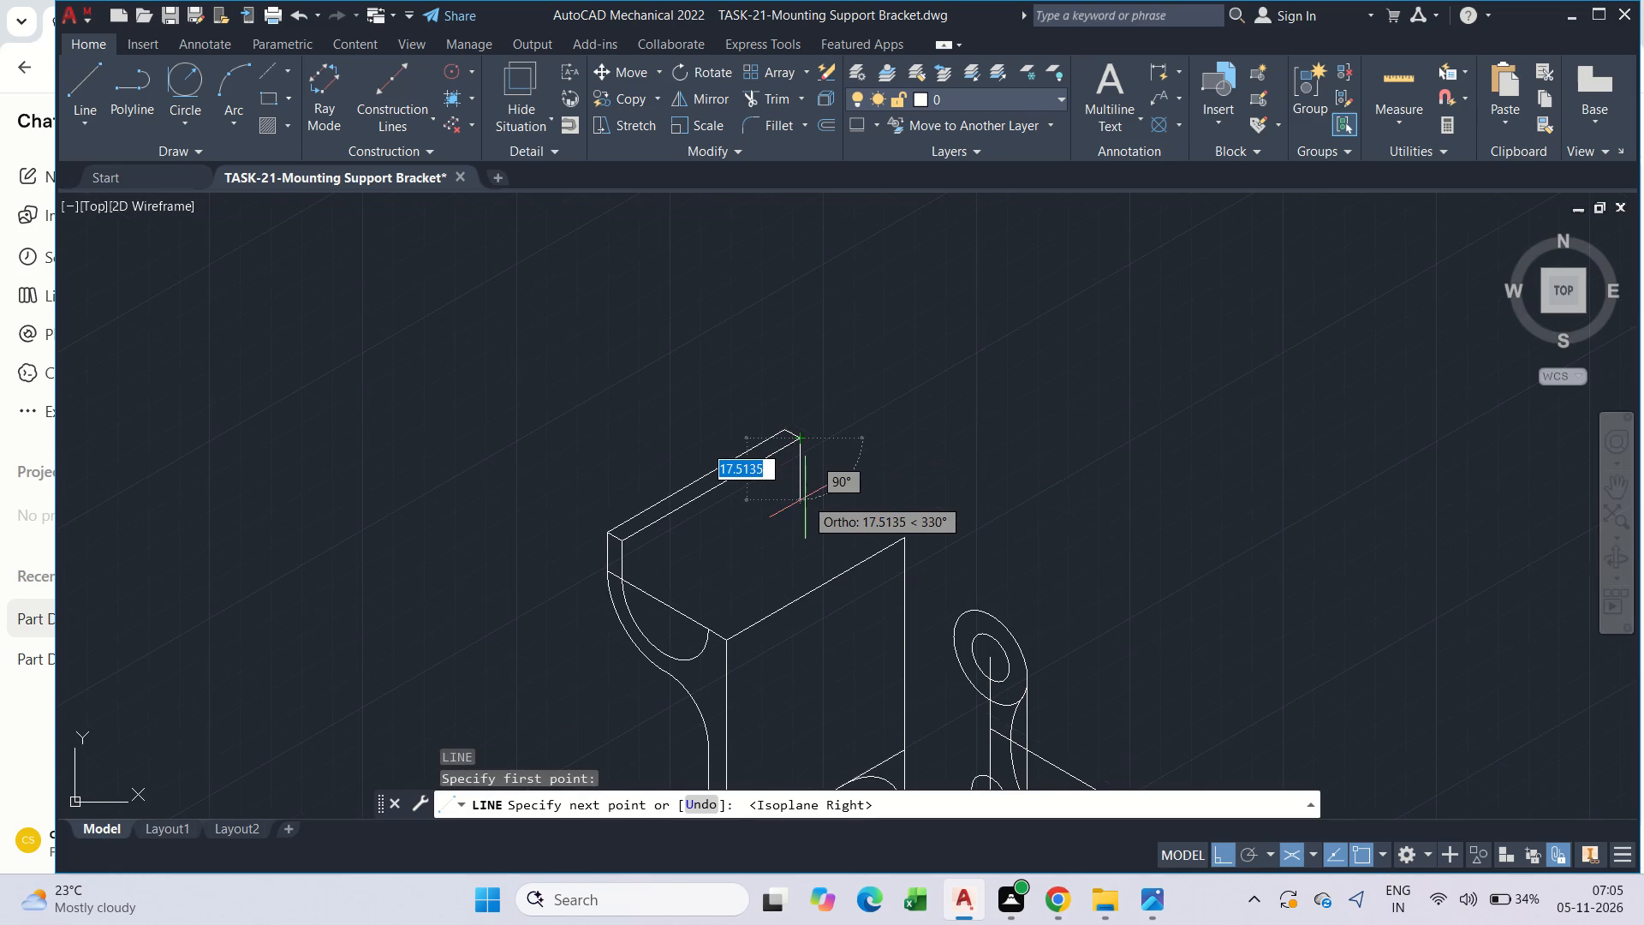
type("11")
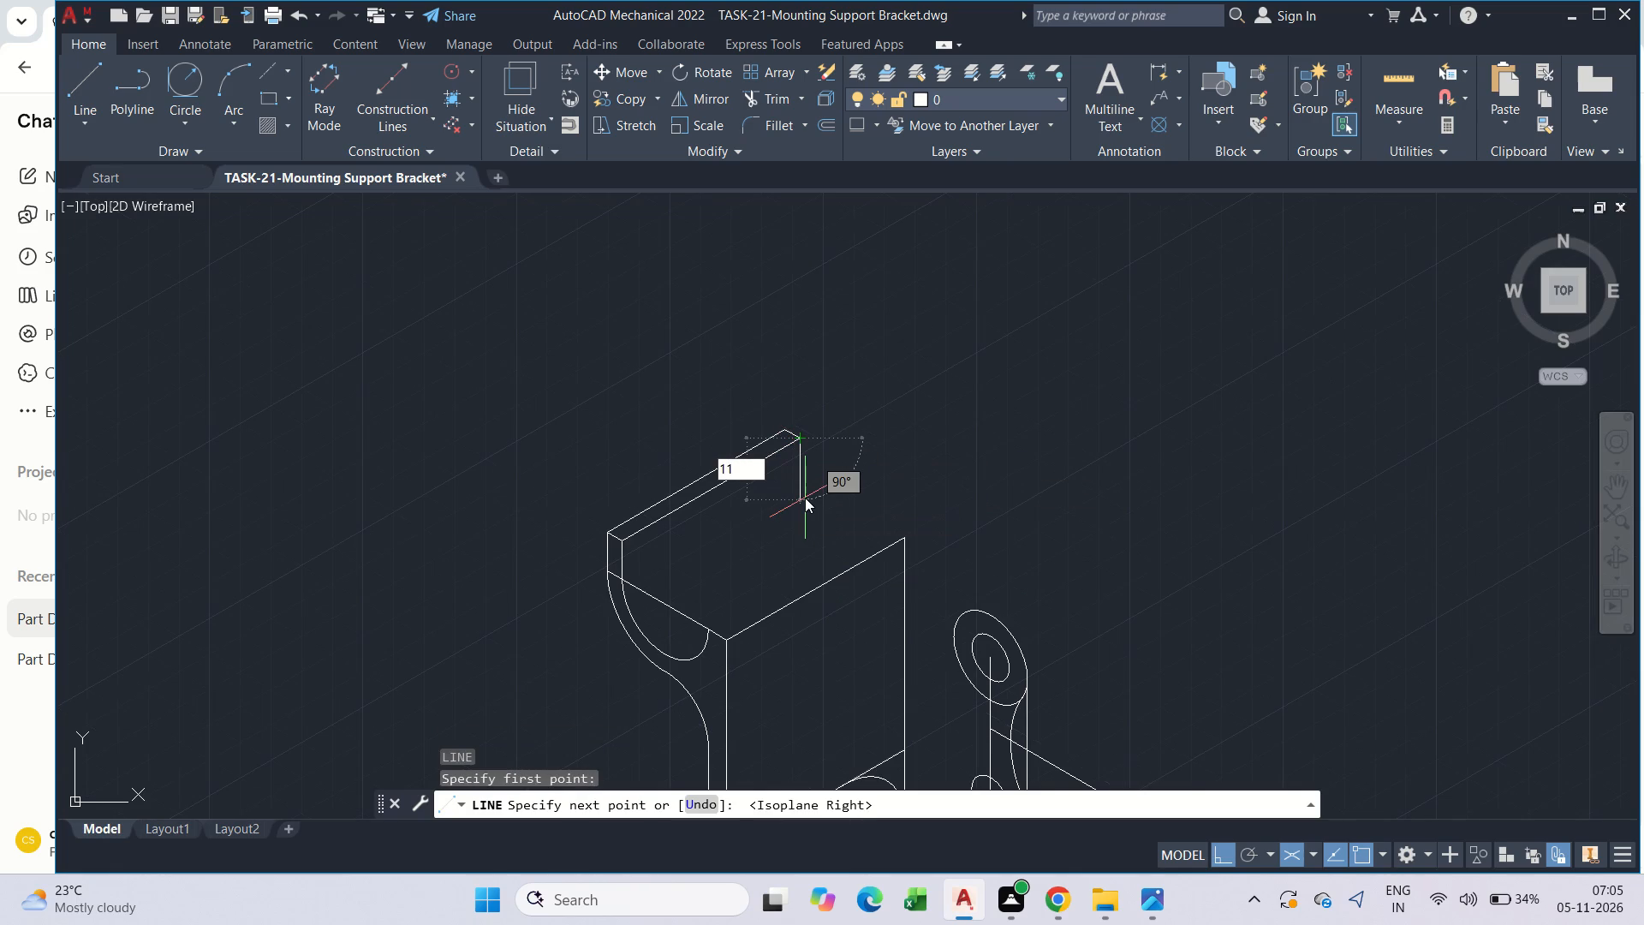
key("Return")
scroll(806, 513, "up", 2)
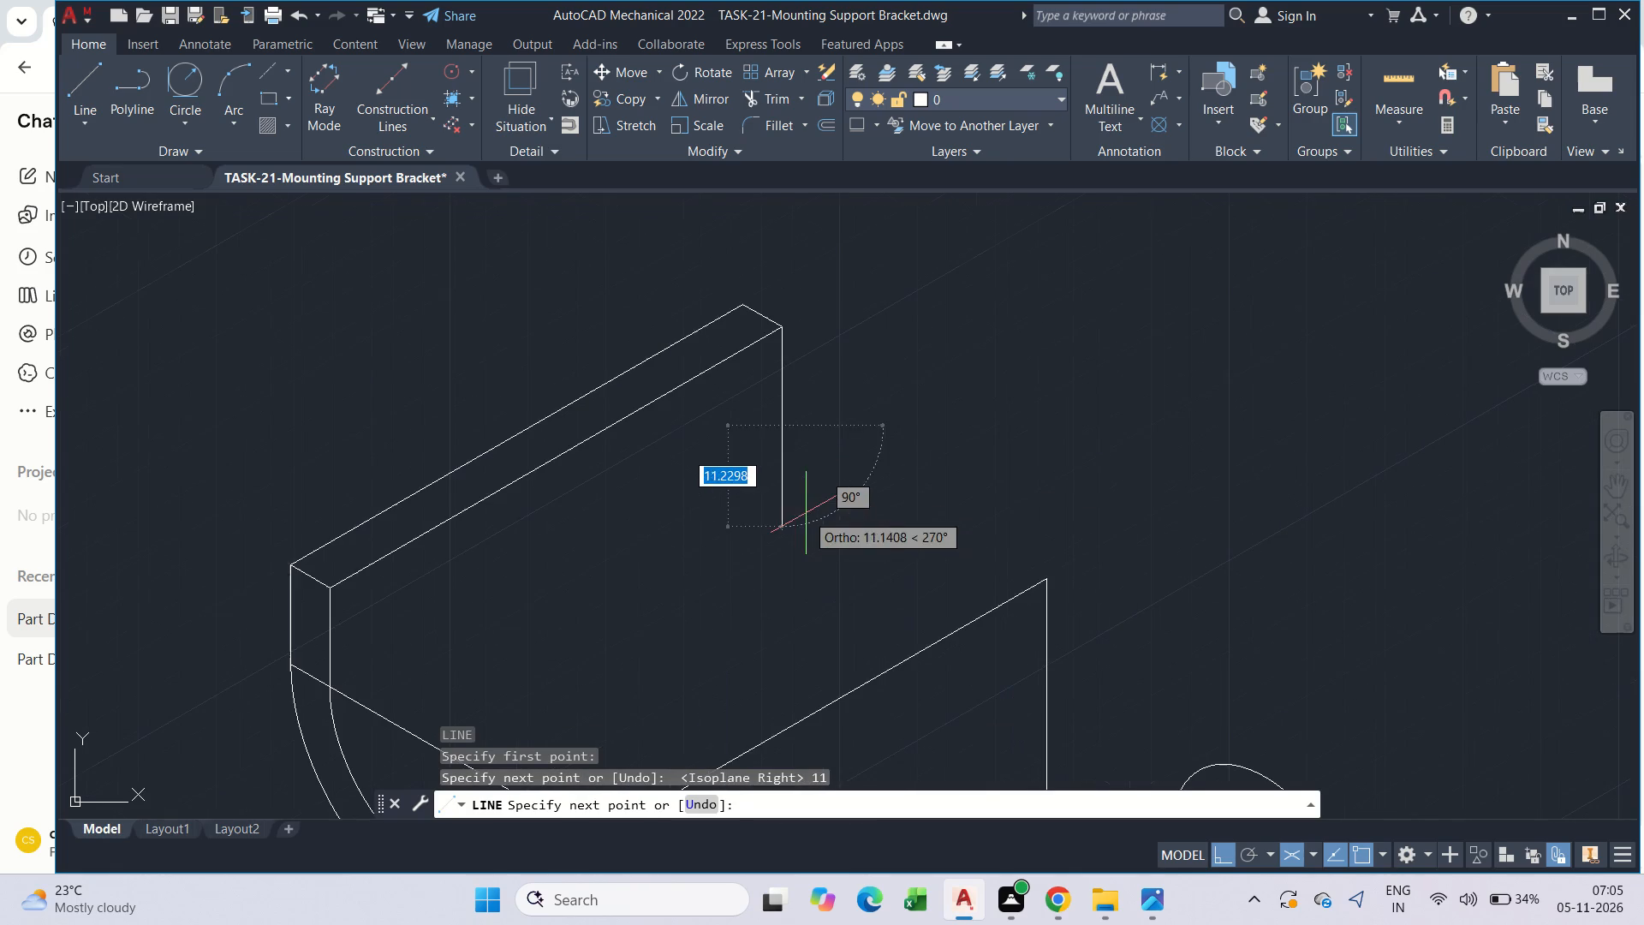
key("Escape")
Copy the semicircular cutout arc from its upper end to the lower end of the far 11-long vertical line.
middle_click_drag(771, 540, 788, 518)
scroll(788, 518, "down", 2)
scroll(627, 635, "up", 2)
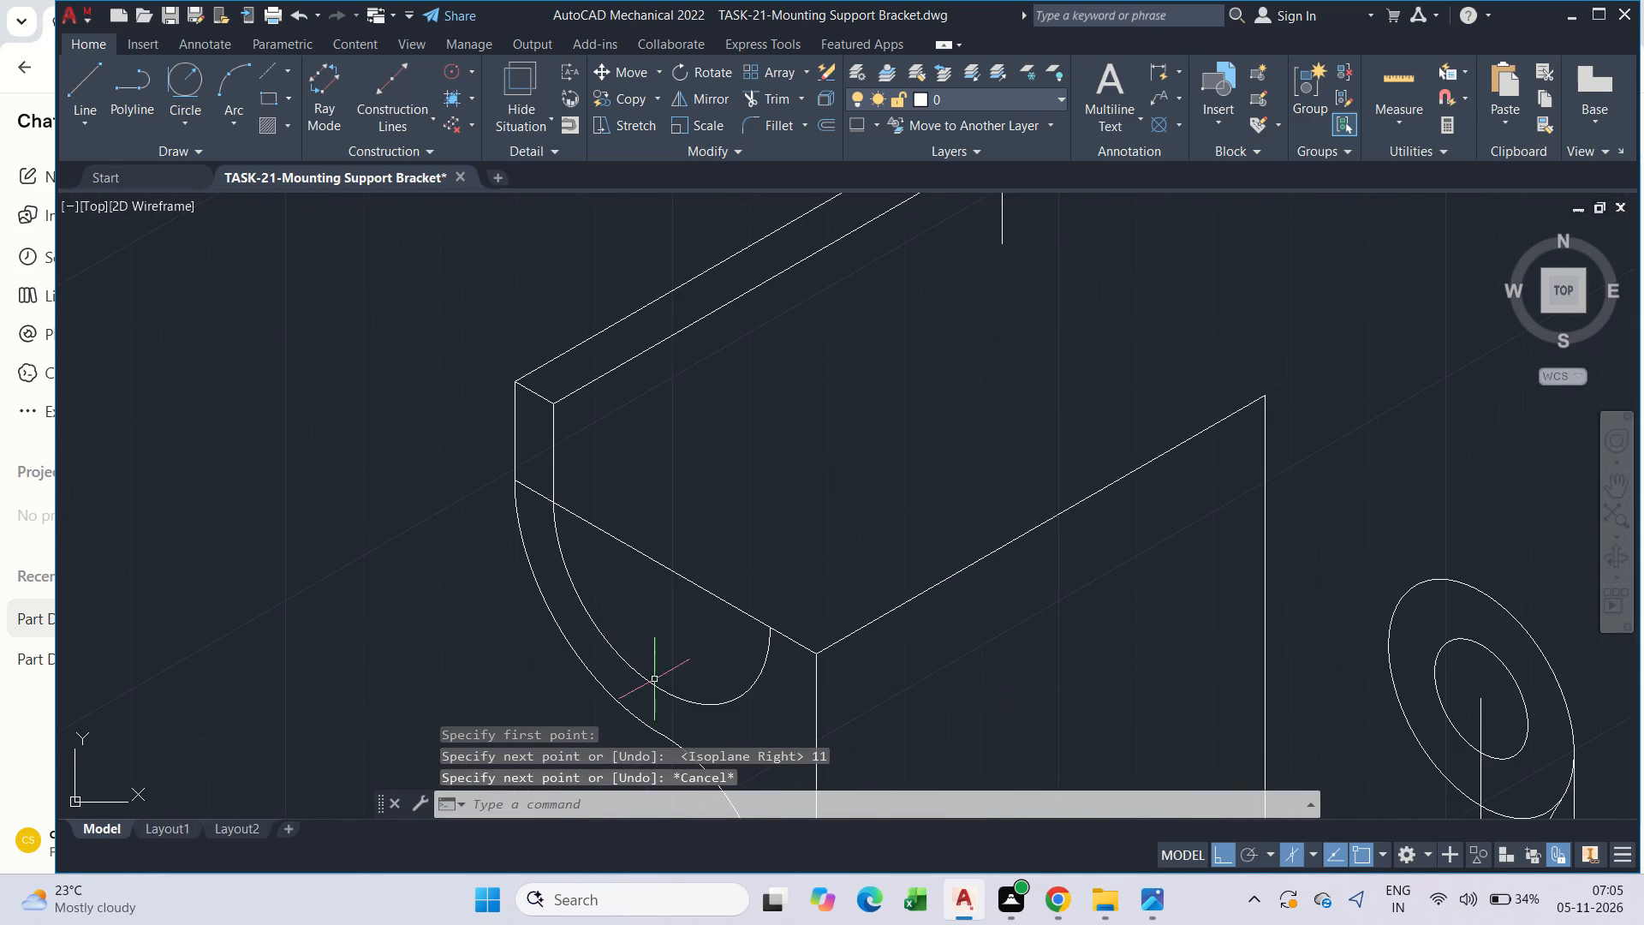
left_click_drag(716, 742, 704, 735)
left_click(674, 681)
key("c")
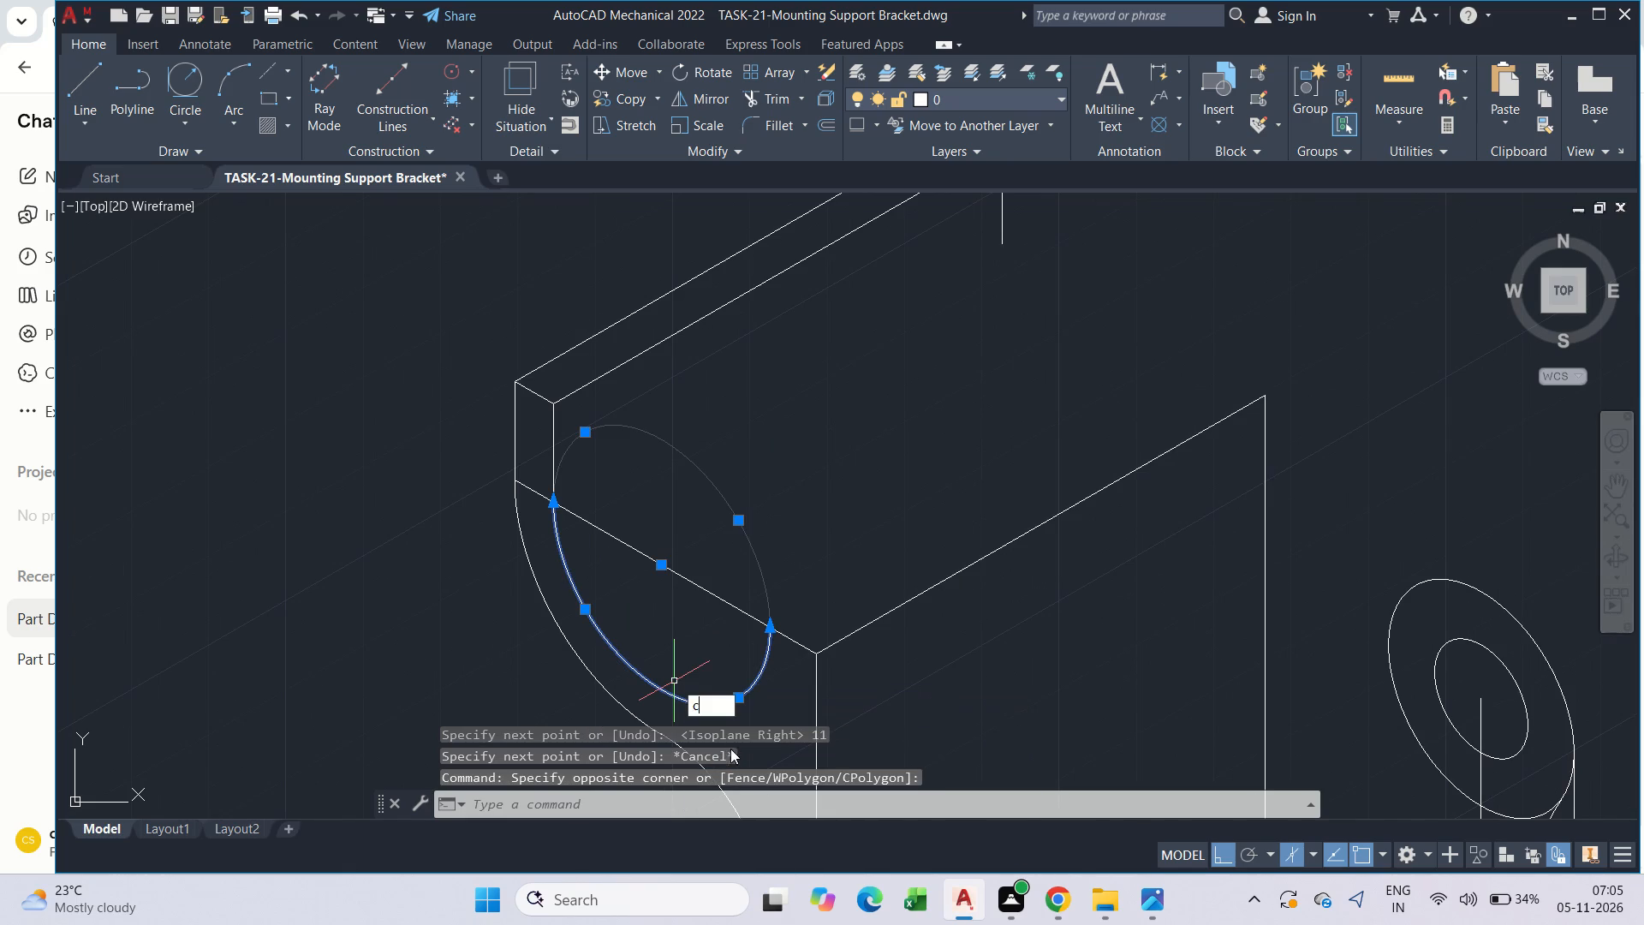
left_click(759, 752)
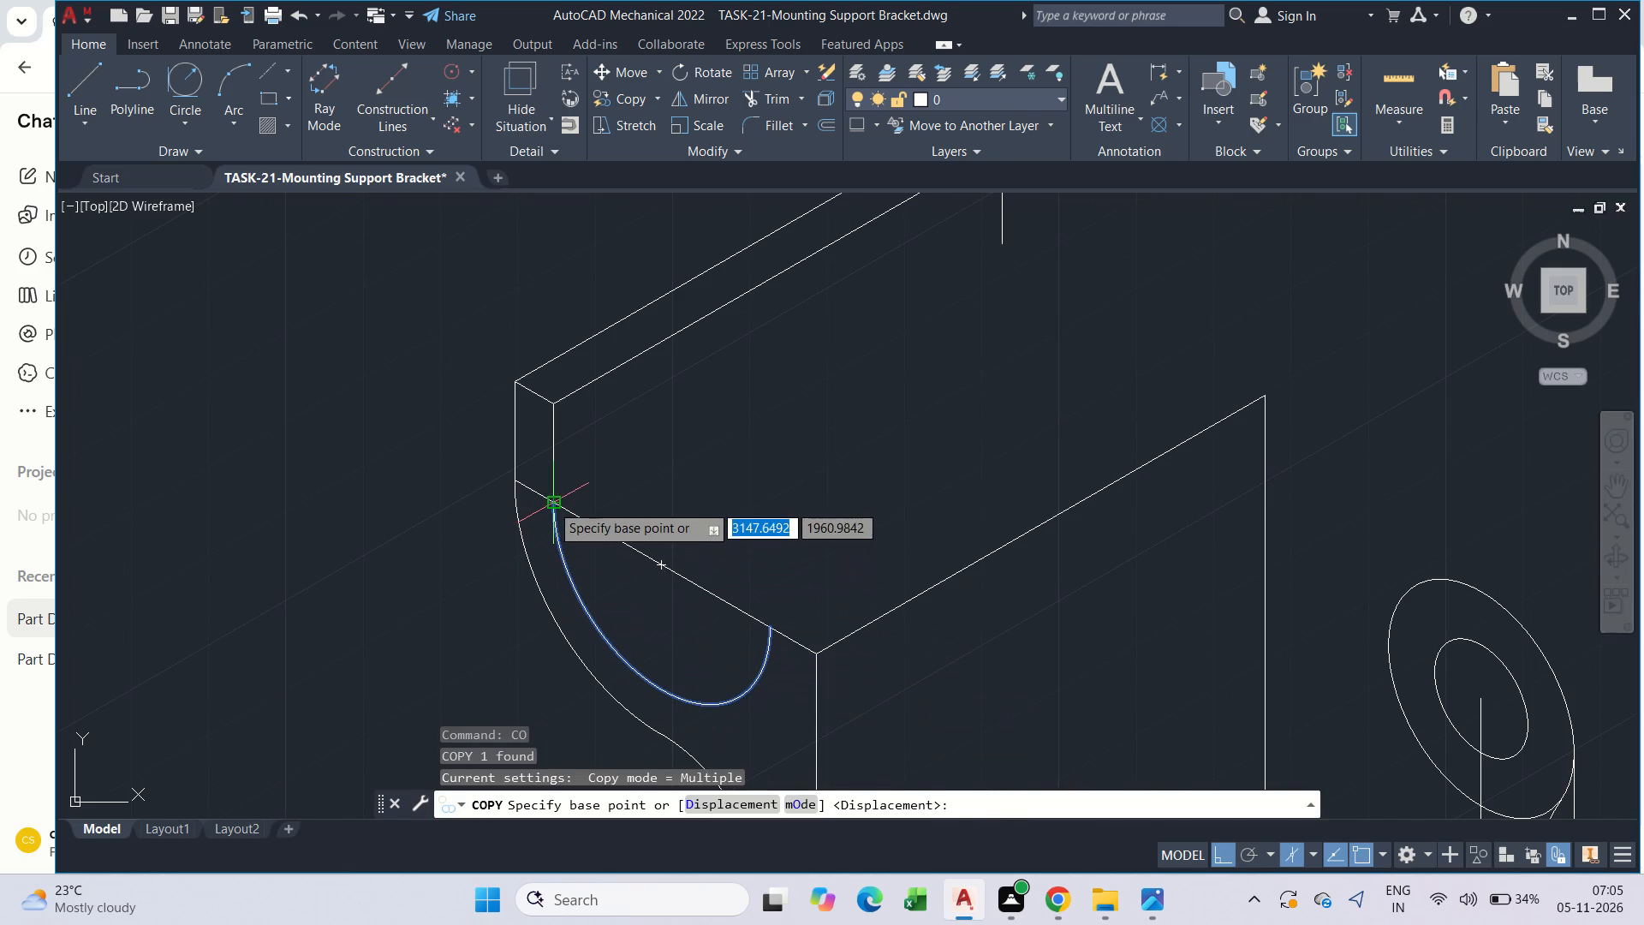
left_click(551, 504)
left_click(1007, 241)
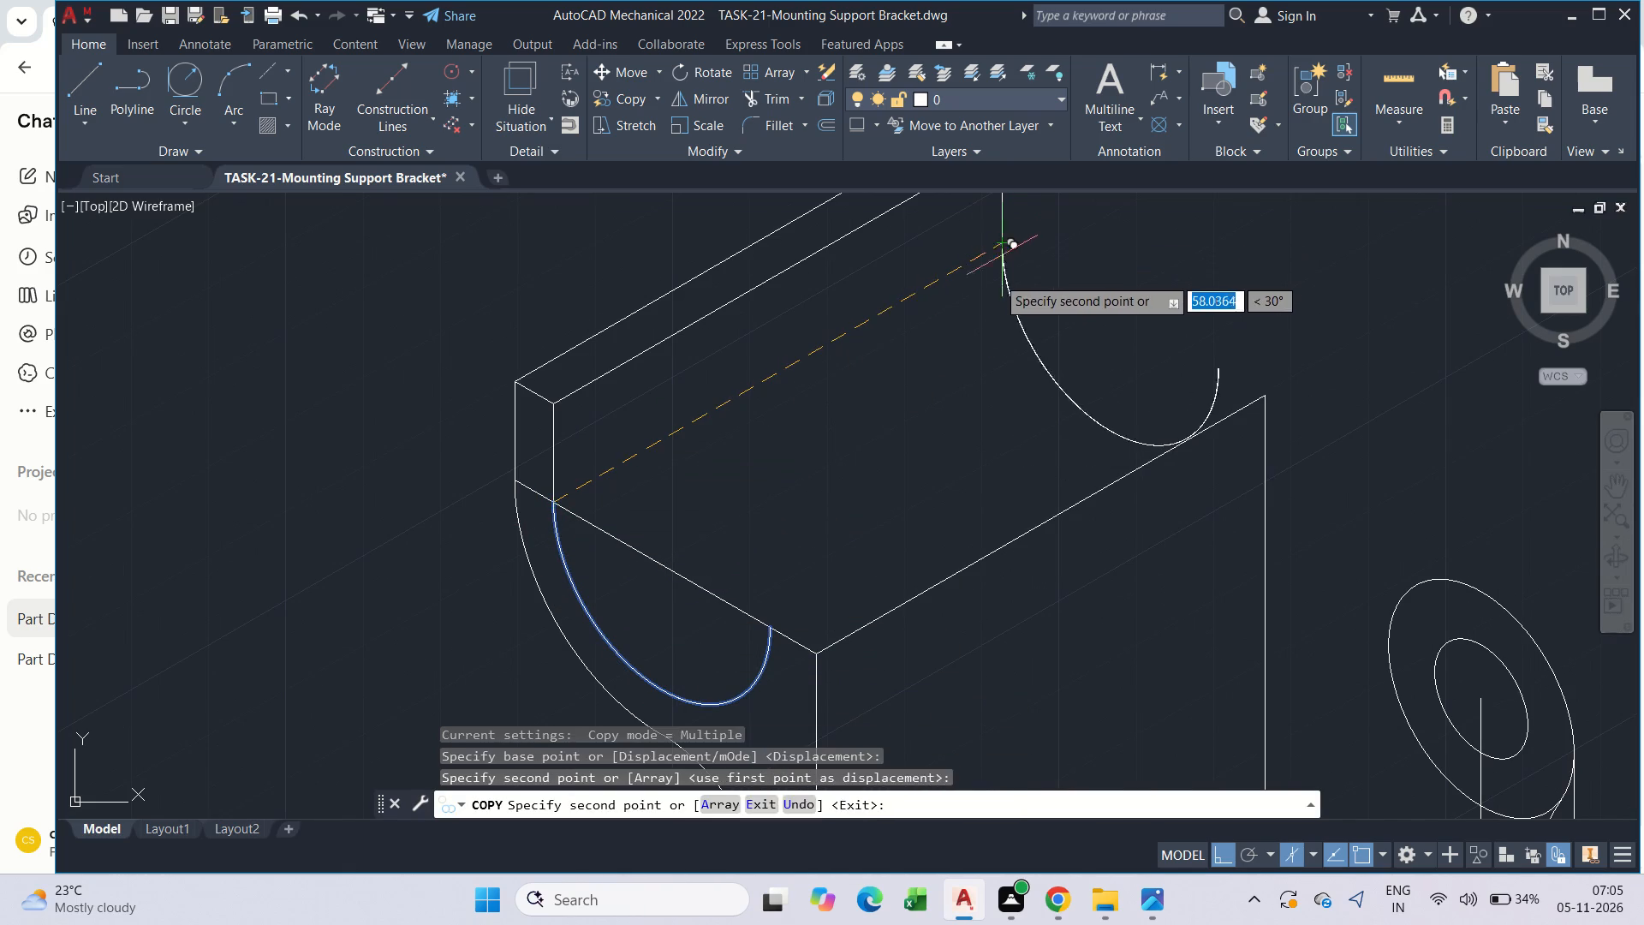
key("Escape")
From the upright face's far top corner, draw a 6-long line at 150° and a parallel edge back to the front cutout arc's end.
scroll(1218, 406, "up", 4)
middle_click_drag(1218, 407, 1209, 413)
scroll(1111, 441, "down", 3)
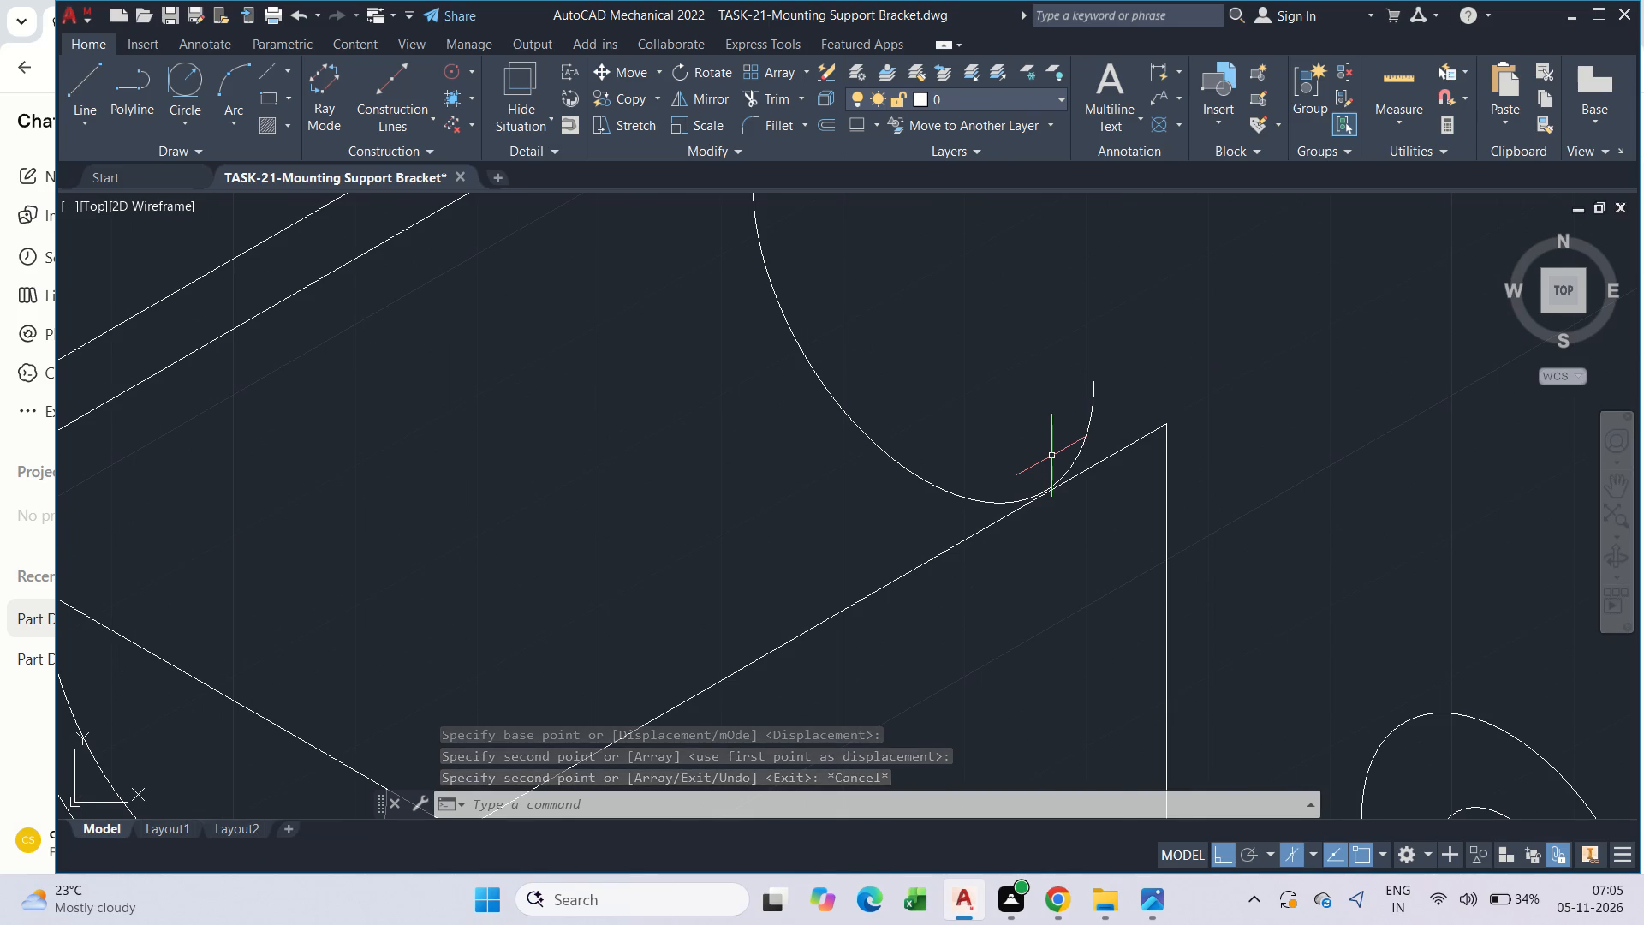
scroll(1051, 456, "down", 1)
middle_click_drag(1049, 523, 992, 451)
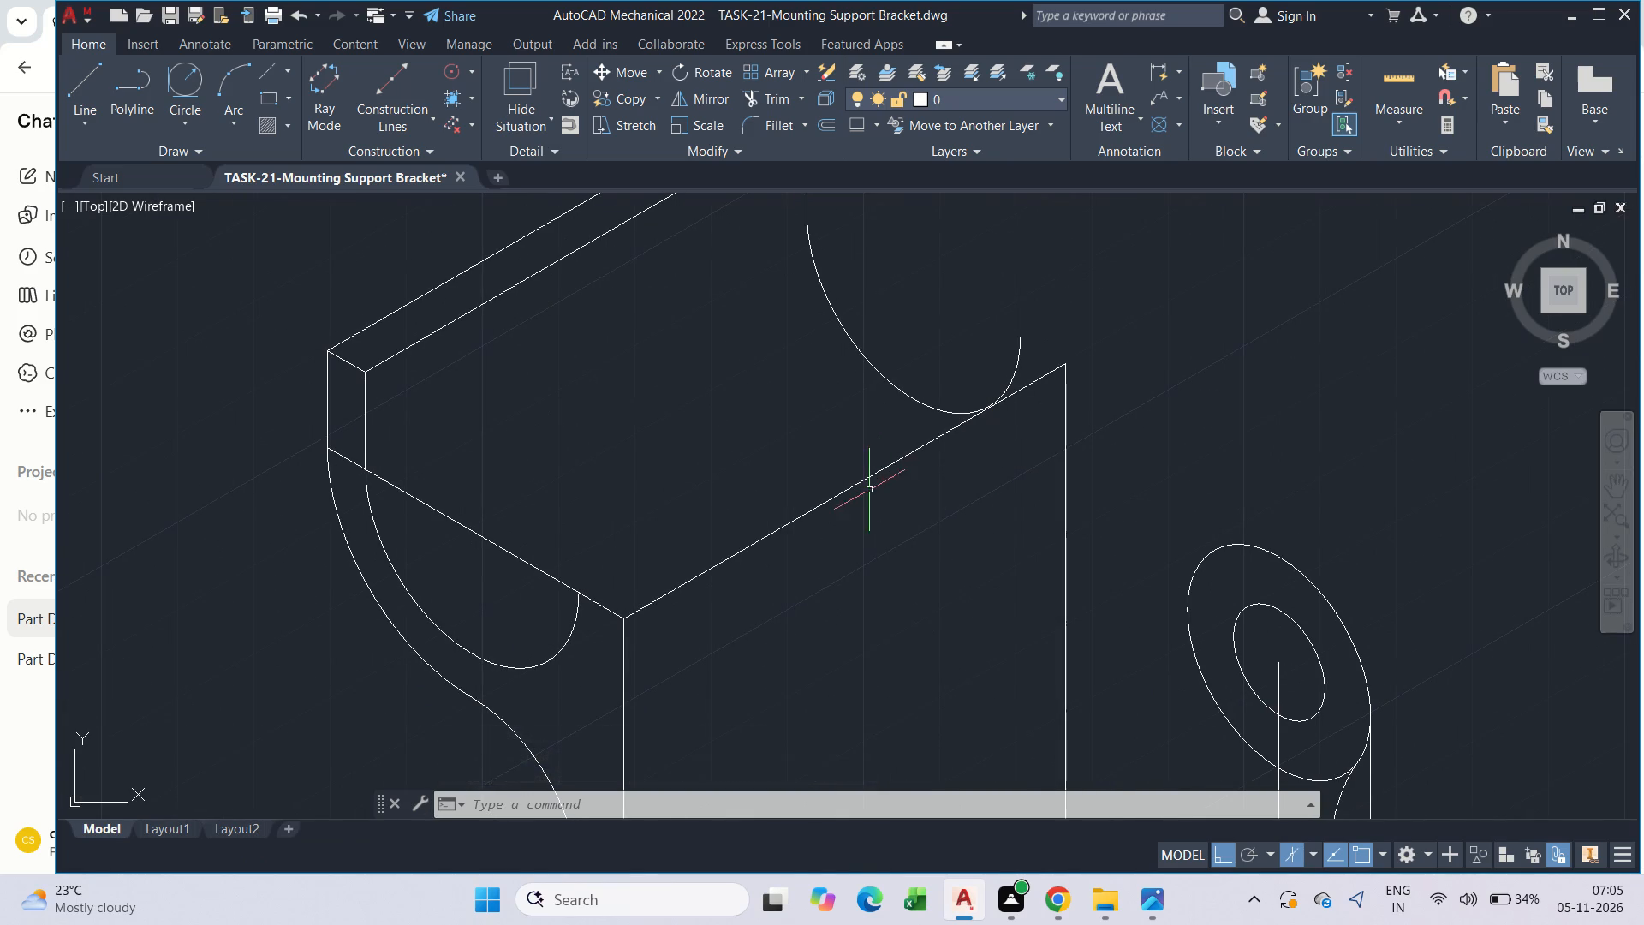
type("l")
key("space")
left_click_drag(1068, 362, 1058, 362)
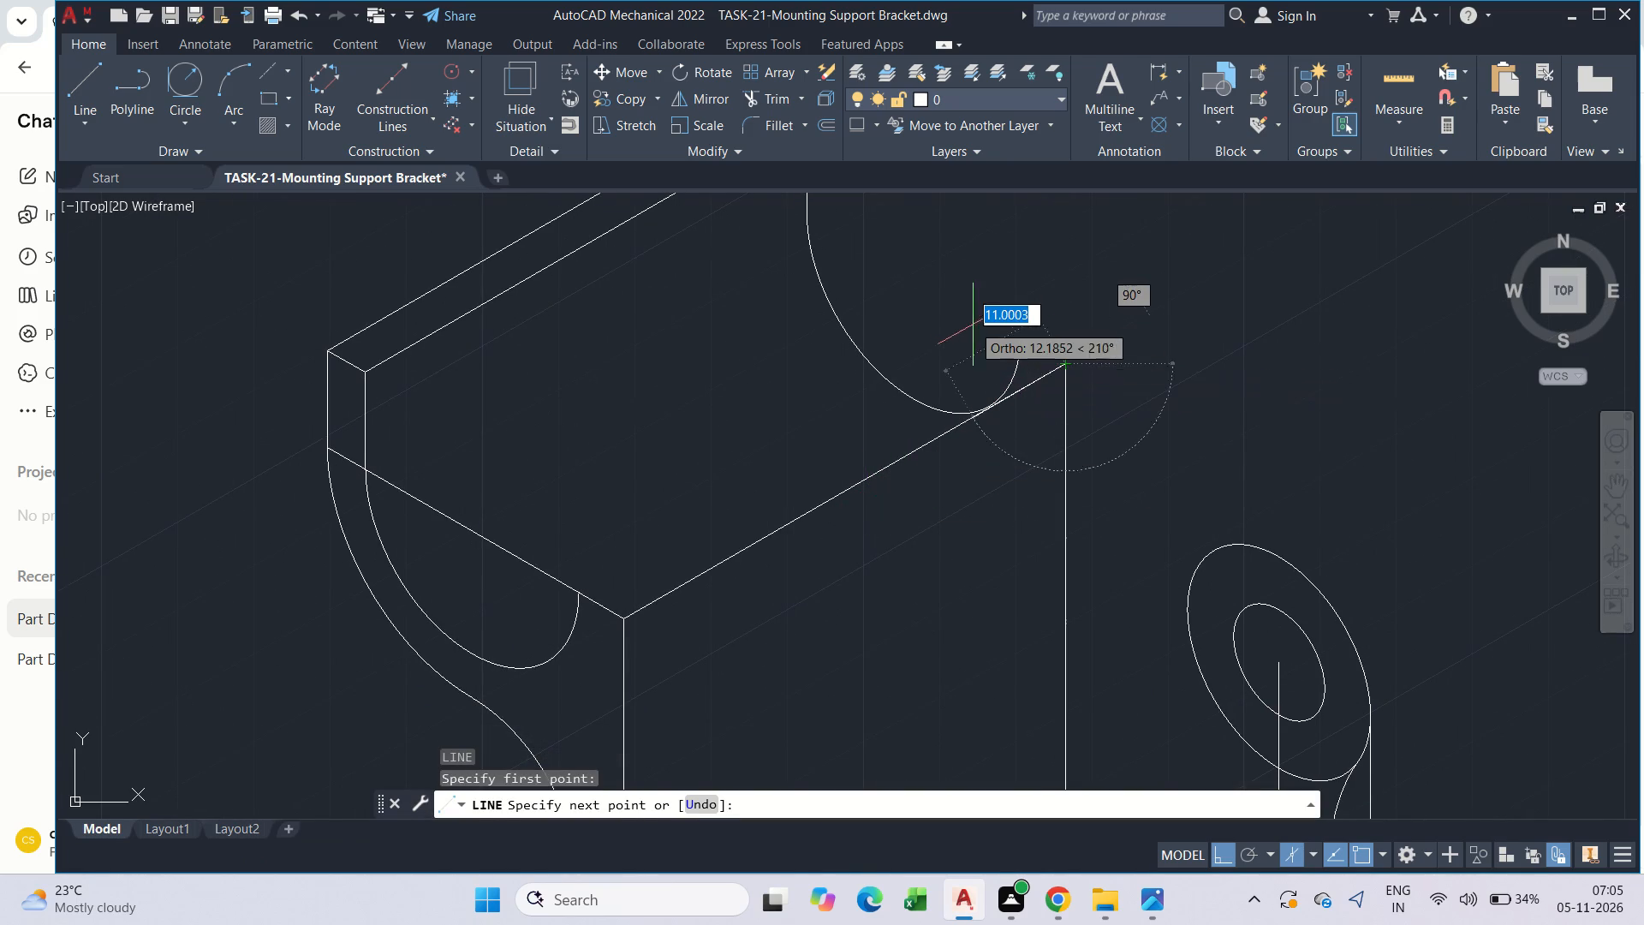
key("F5")
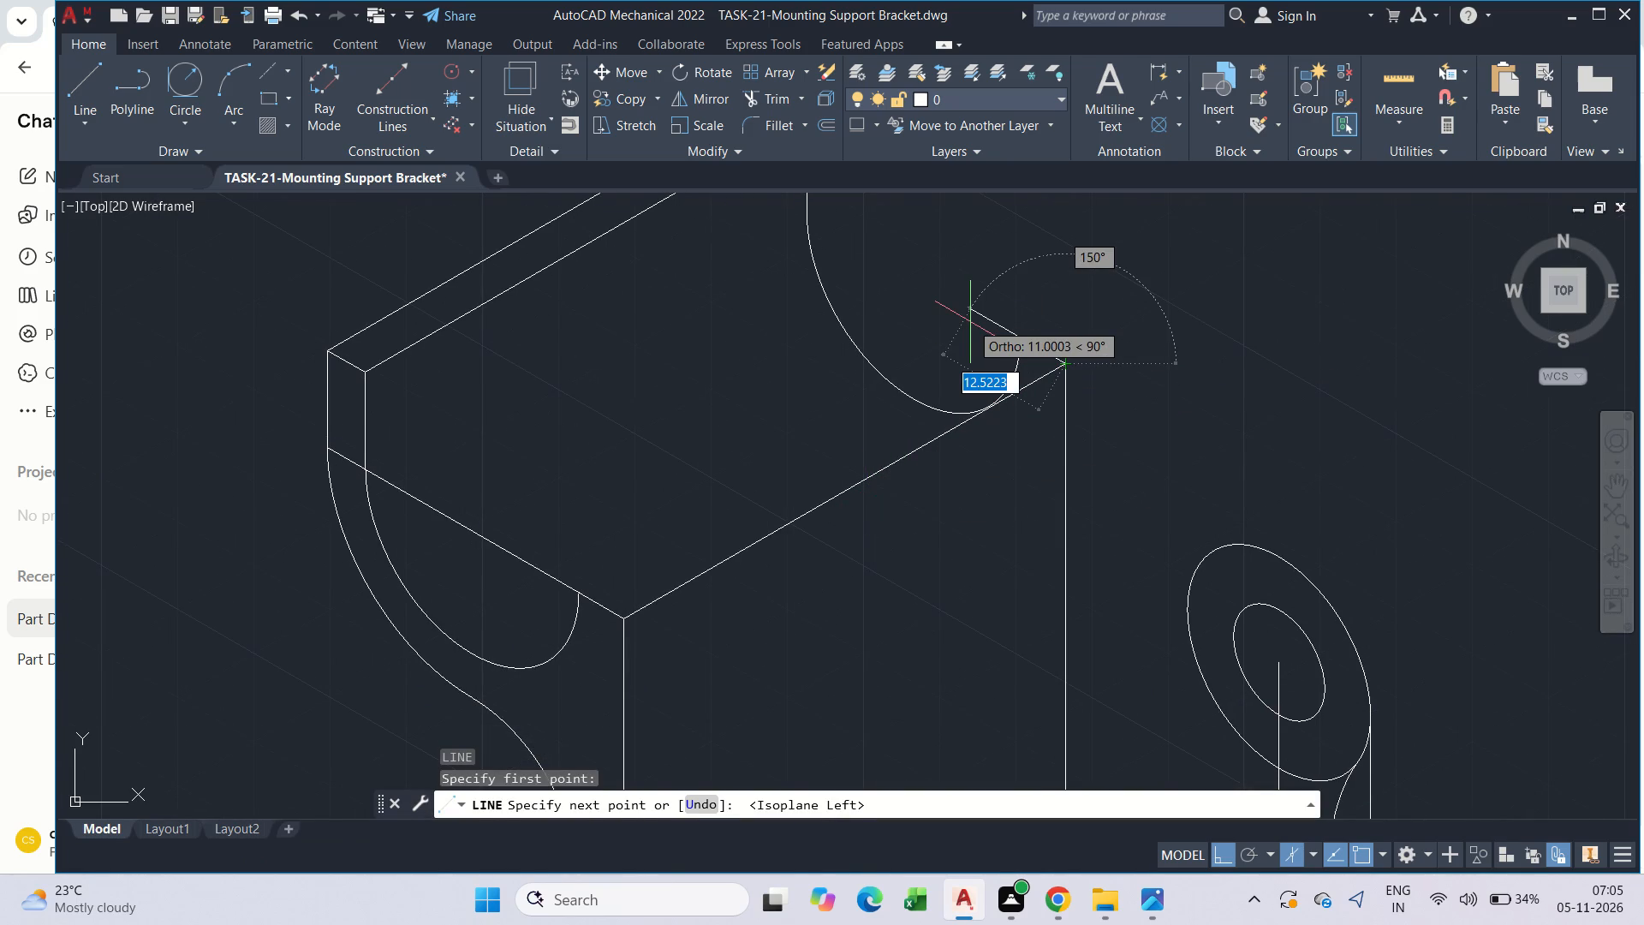
type("11")
key("BackSpace")
key("BackSpace")
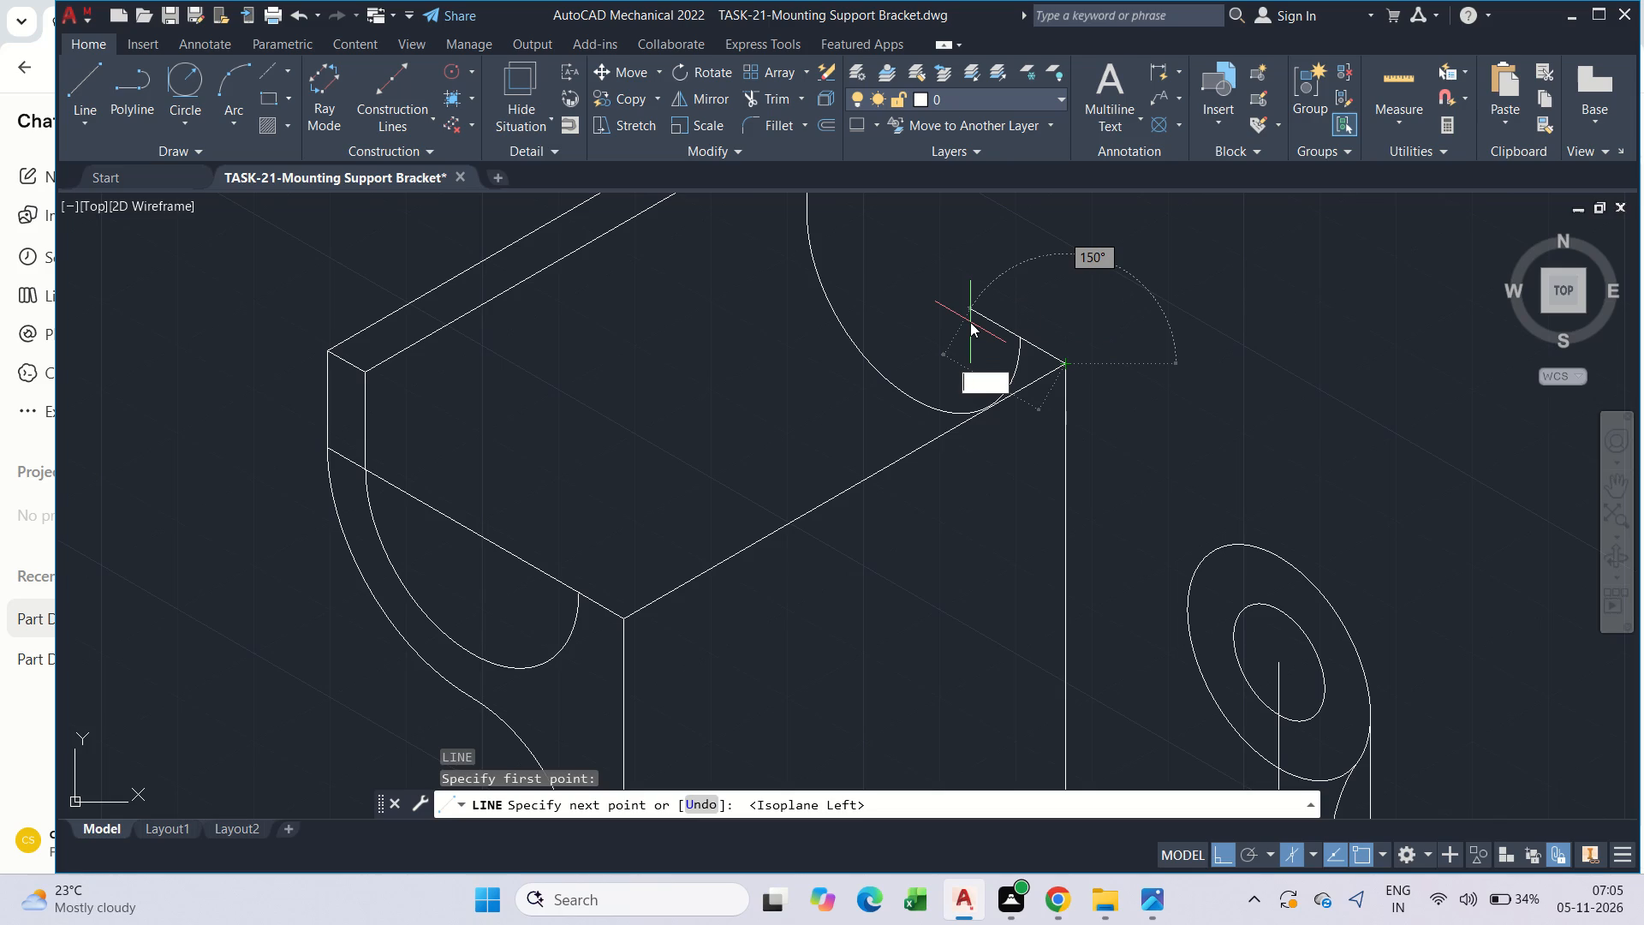
key("BackSpace")
key("6")
key("Return")
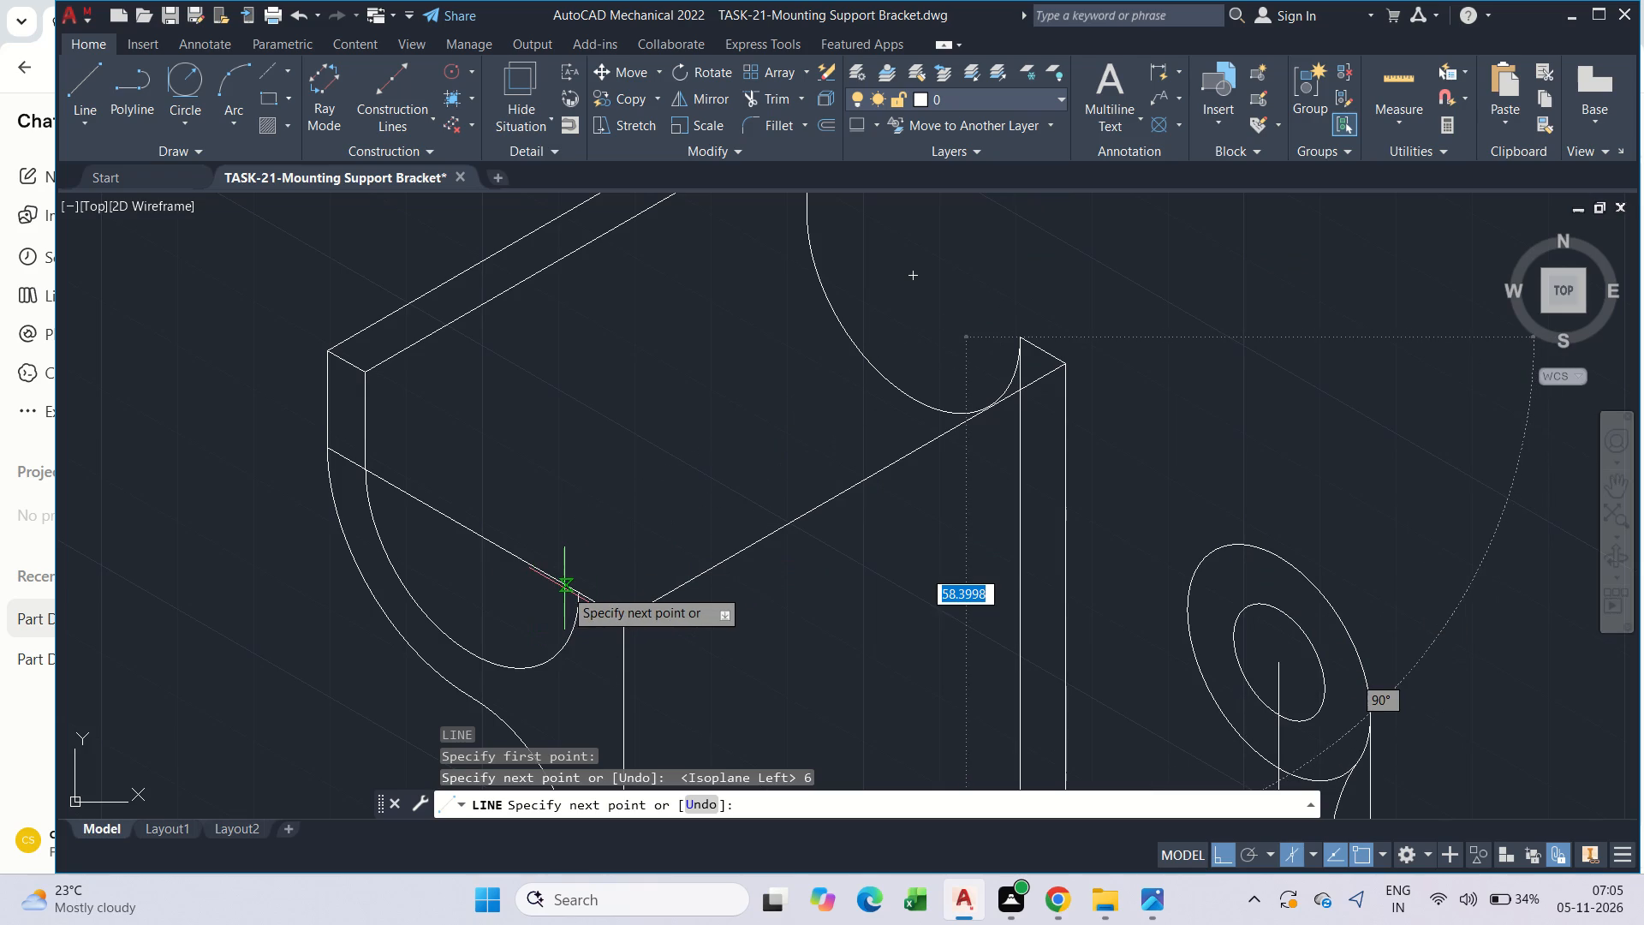
key("F5")
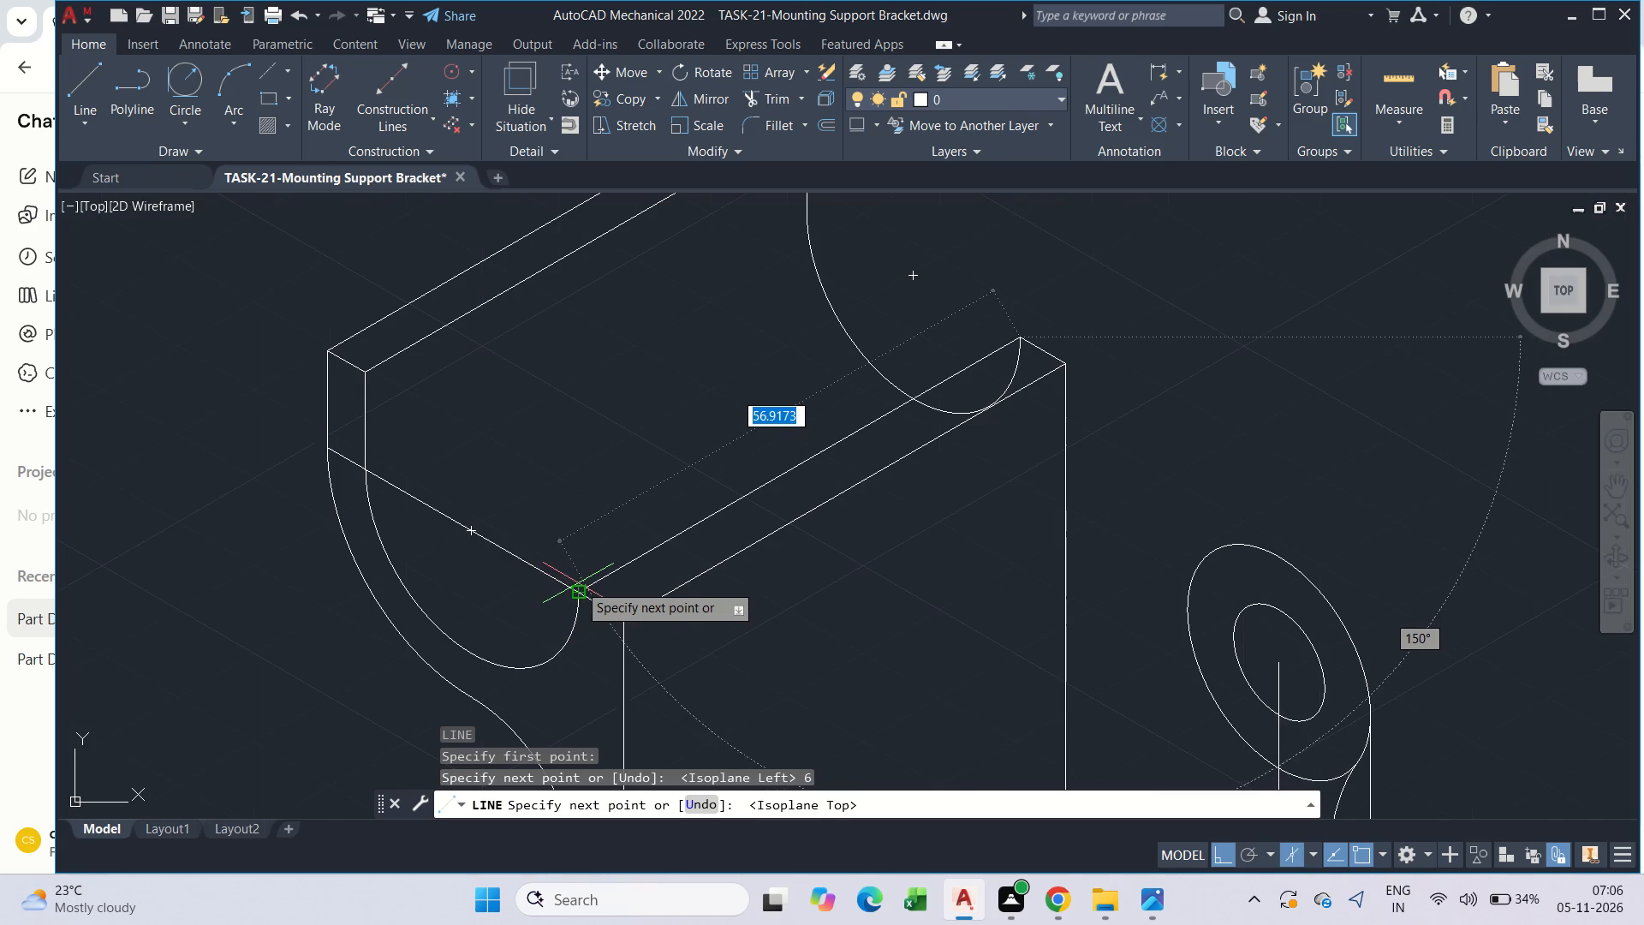
left_click(578, 583)
key("Escape")
Trim the copied cutout arc where it passes behind the upright's new top edge.
type("tr")
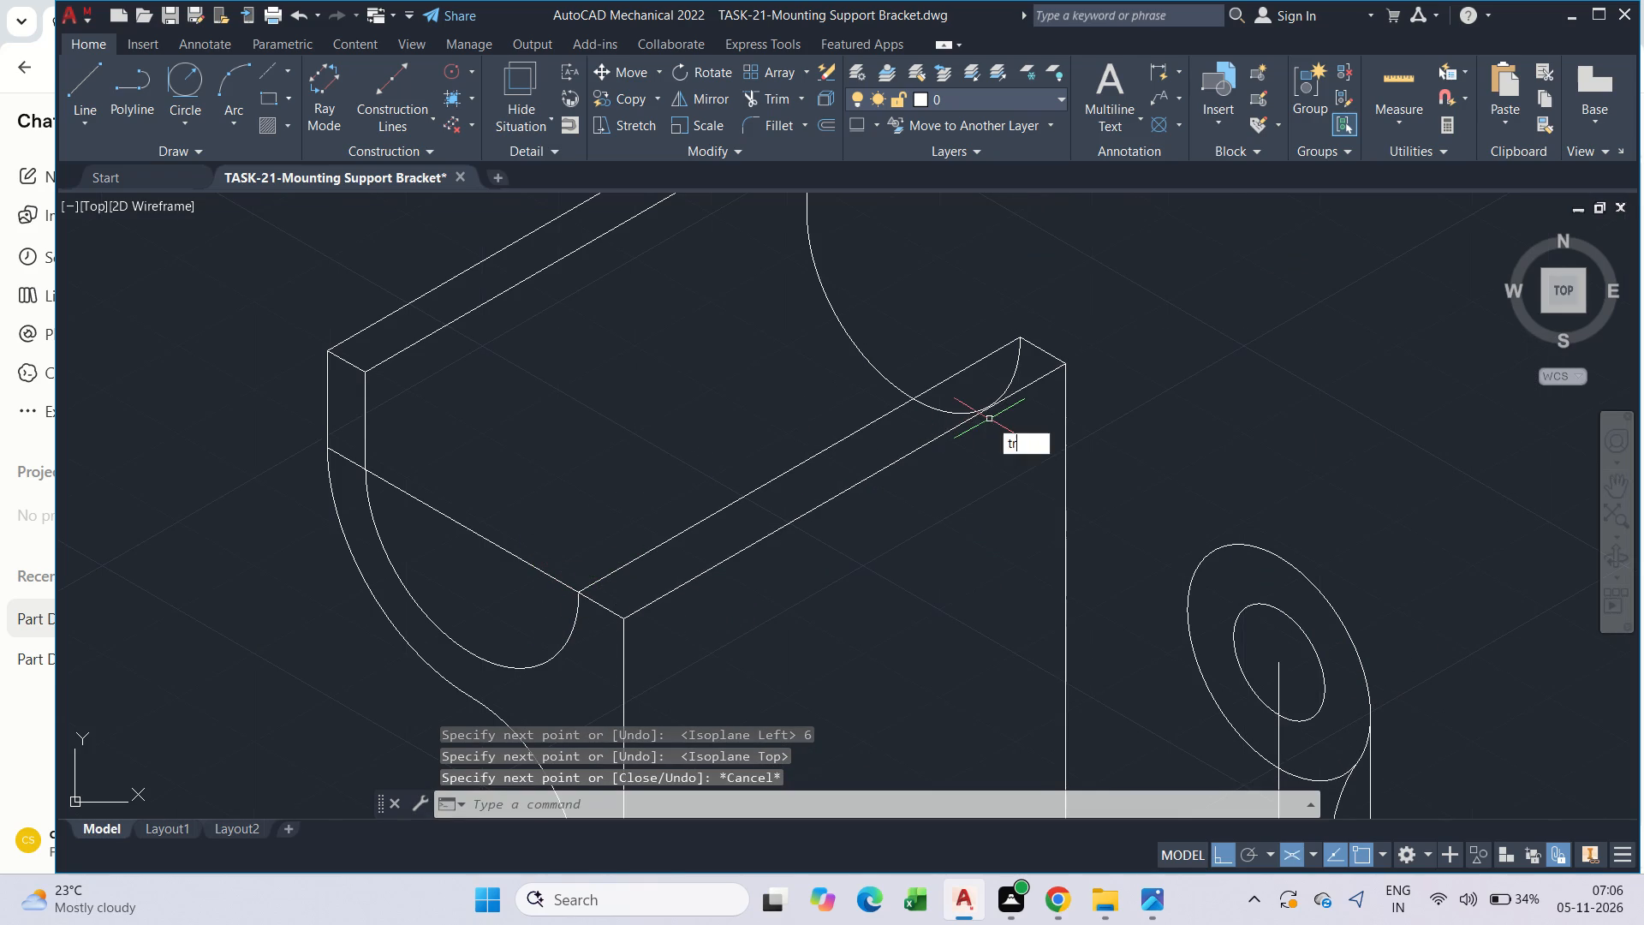
key("space")
left_click(1010, 382)
key("Escape")
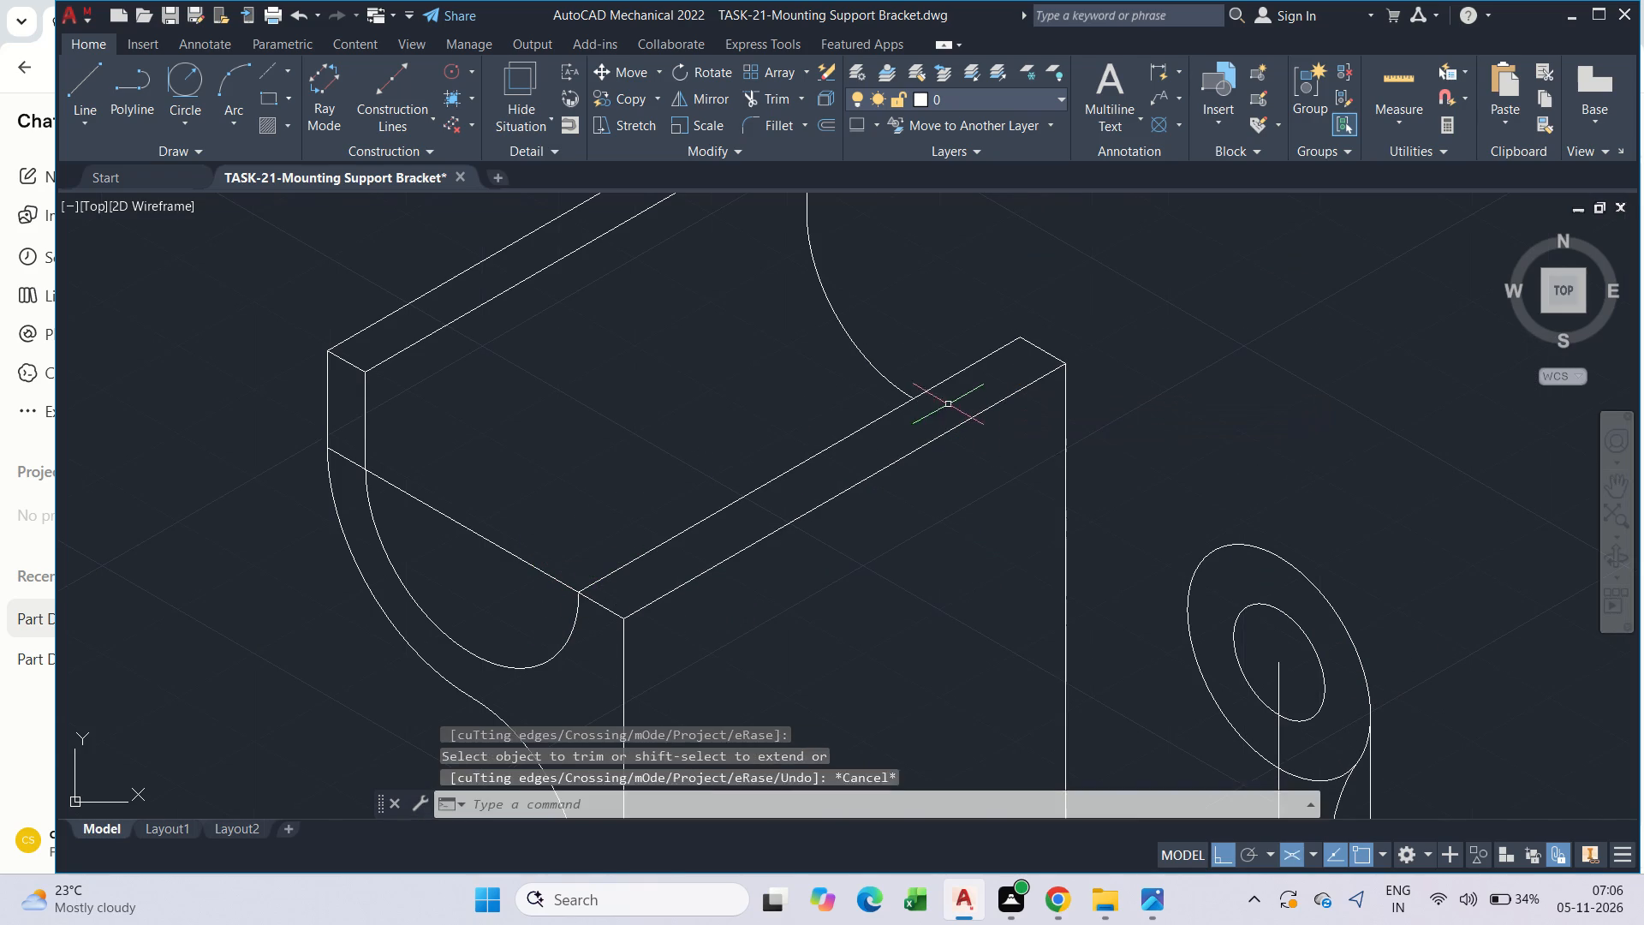
Trim the straight line spanning the opening of the flange's near semicircular cutout.
key("Escape")
scroll(841, 448, "down", 2)
key("Escape")
scroll(706, 461, "up", 2)
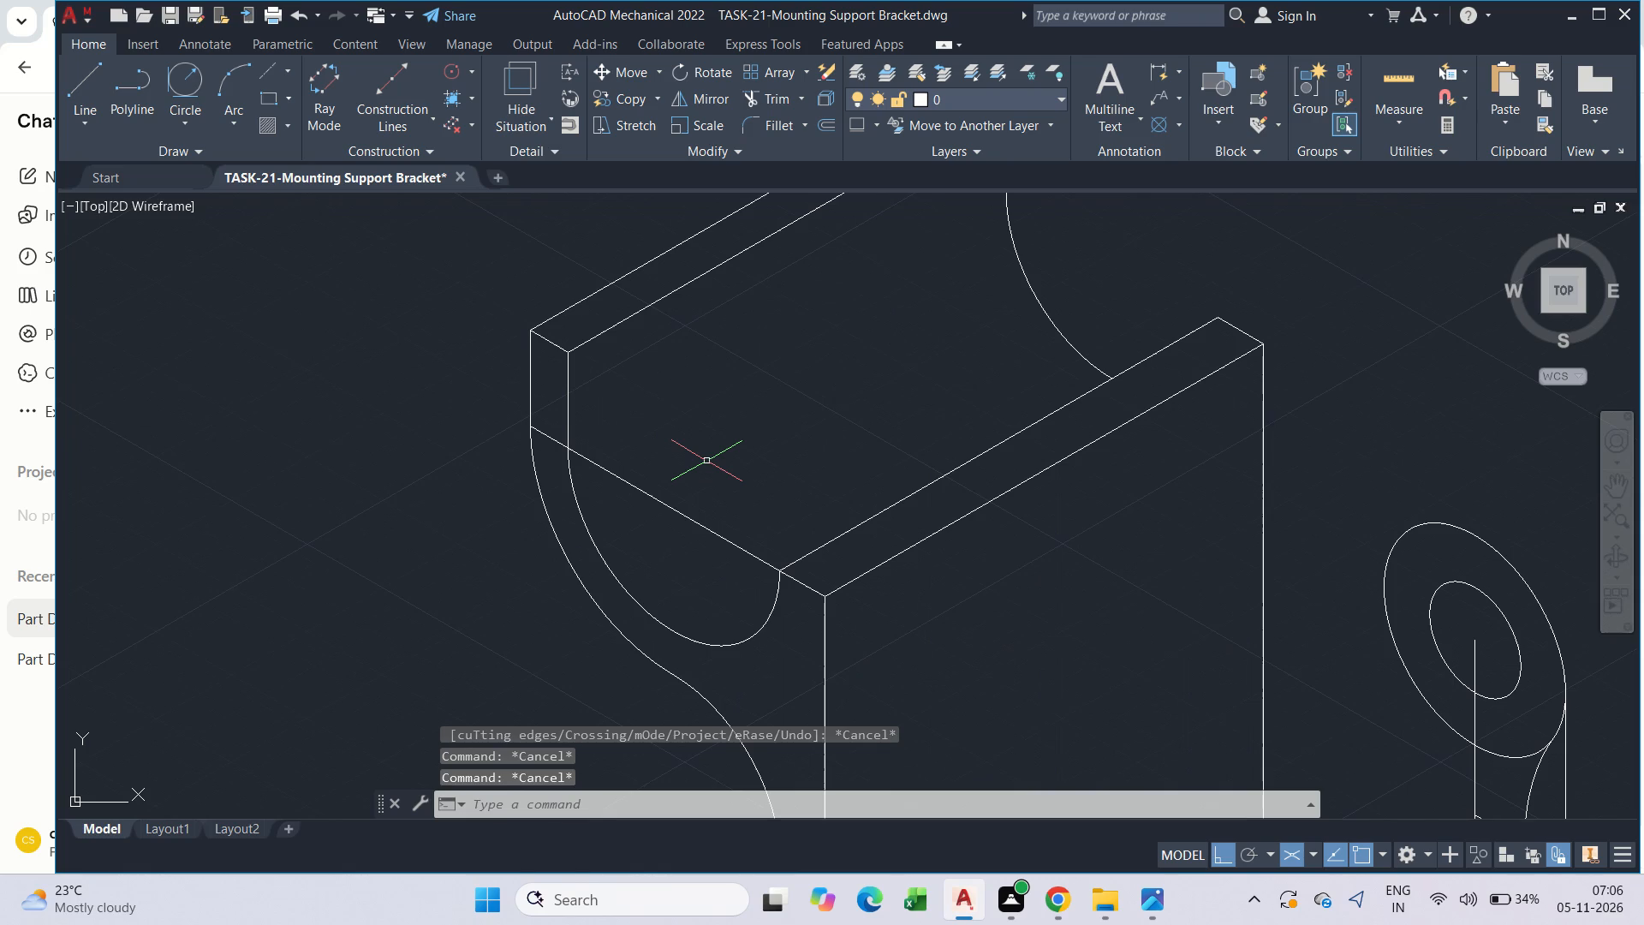
type("tr")
key("space")
left_click_drag(706, 461, 655, 573)
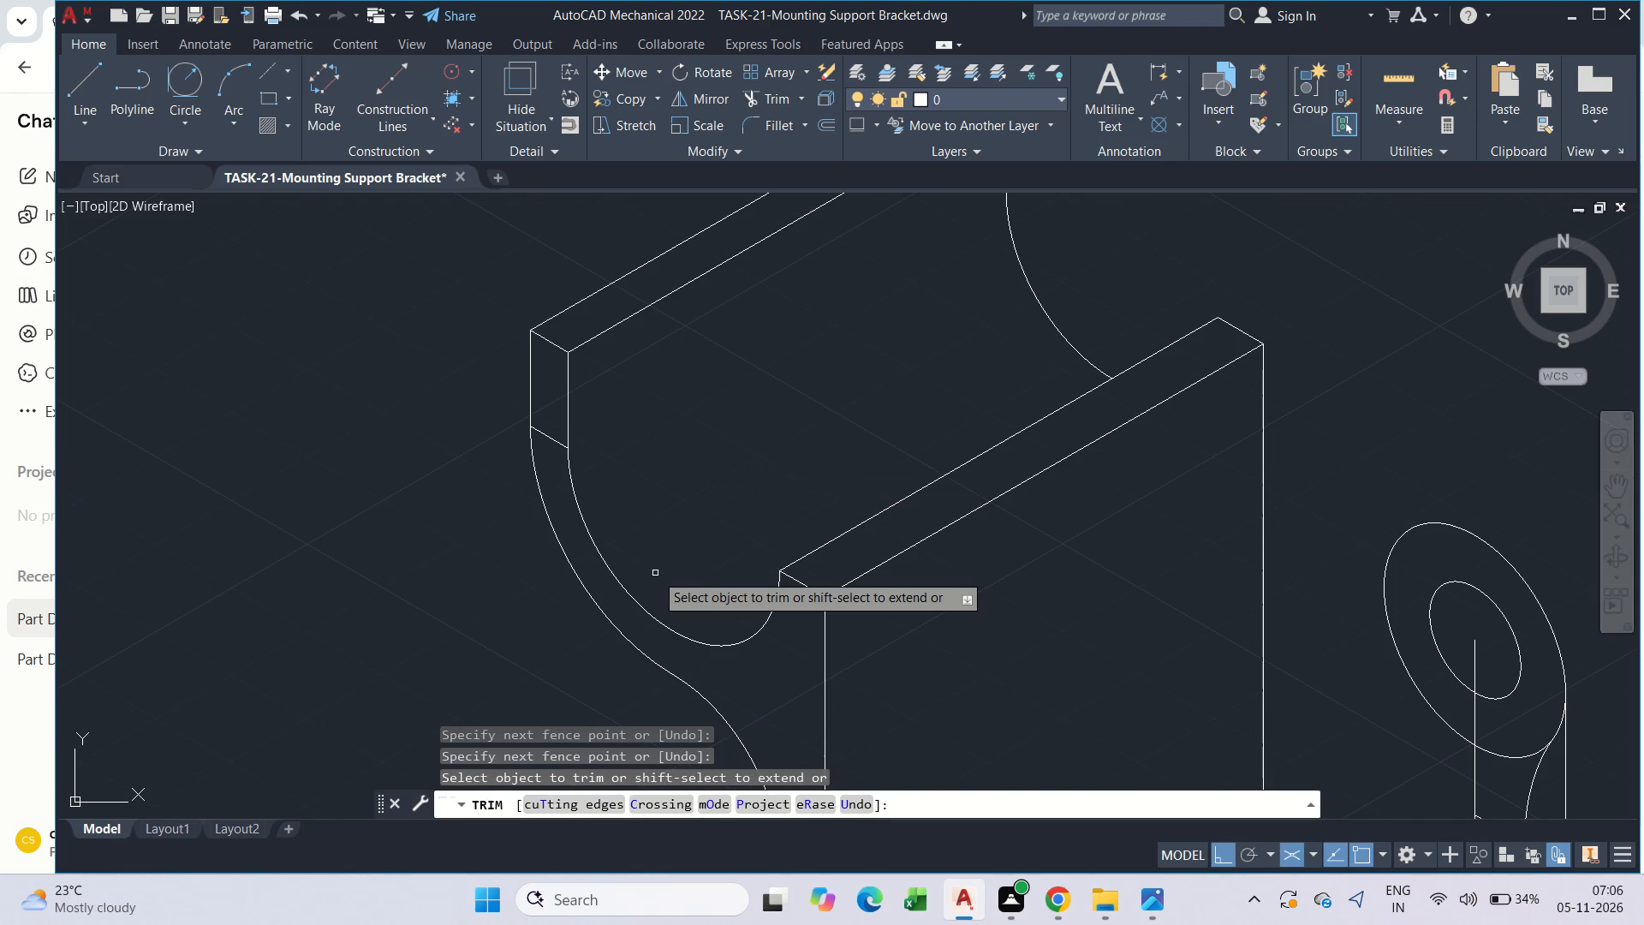
key("Escape")
key("Escape")
key("Escape")
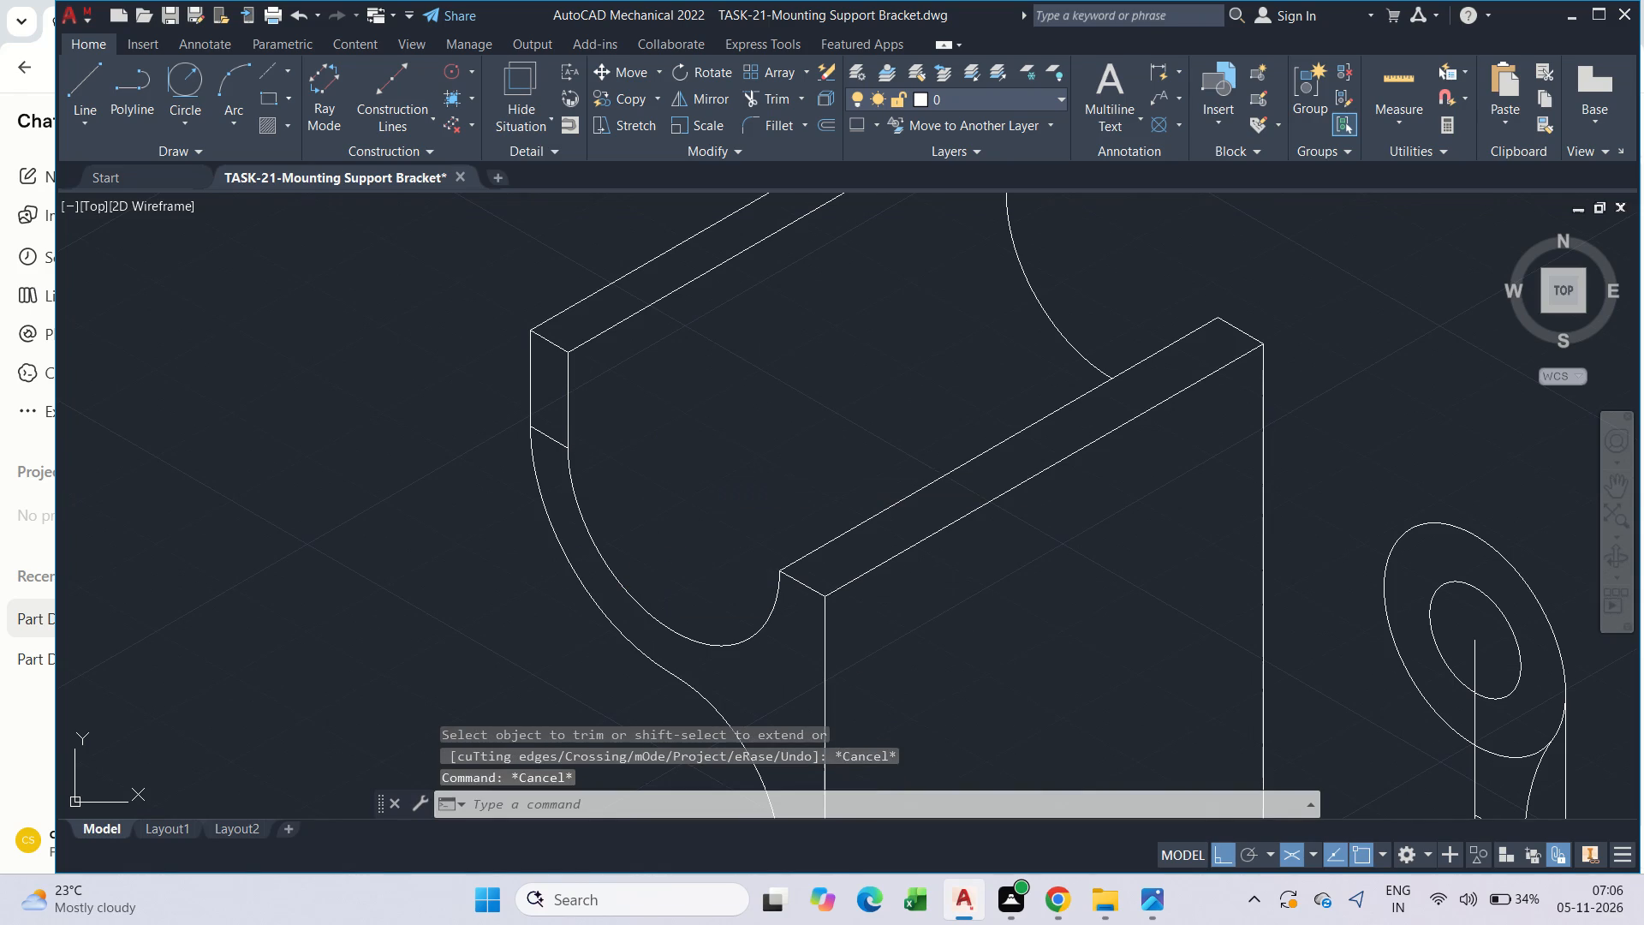
Save the drawing.
key("ctrl+s")
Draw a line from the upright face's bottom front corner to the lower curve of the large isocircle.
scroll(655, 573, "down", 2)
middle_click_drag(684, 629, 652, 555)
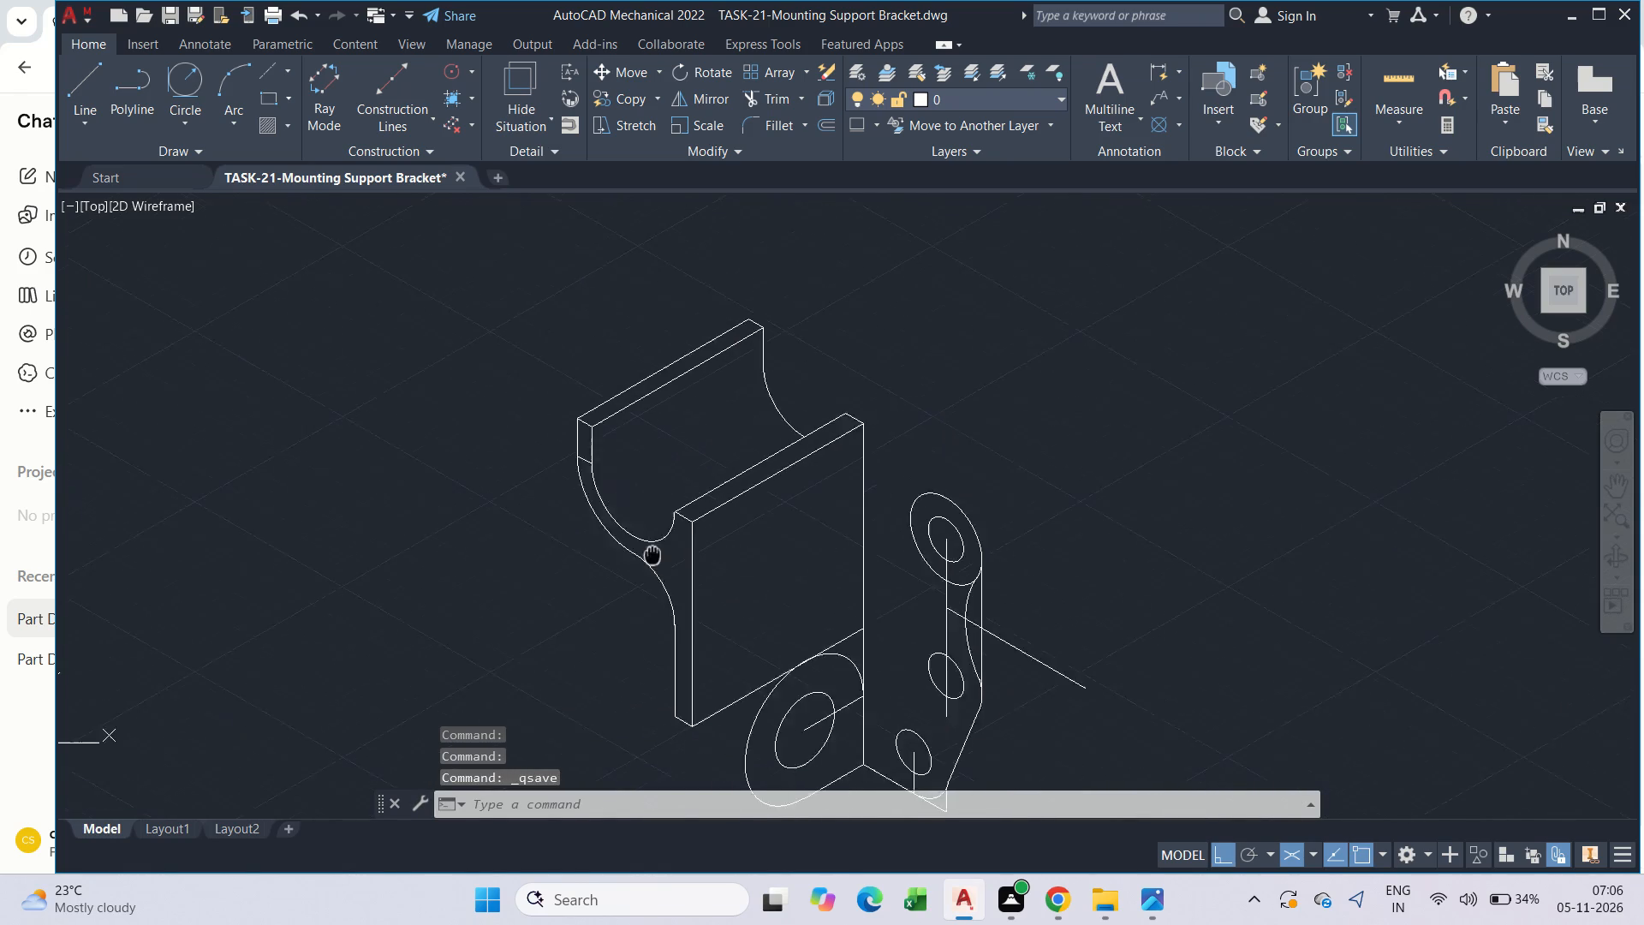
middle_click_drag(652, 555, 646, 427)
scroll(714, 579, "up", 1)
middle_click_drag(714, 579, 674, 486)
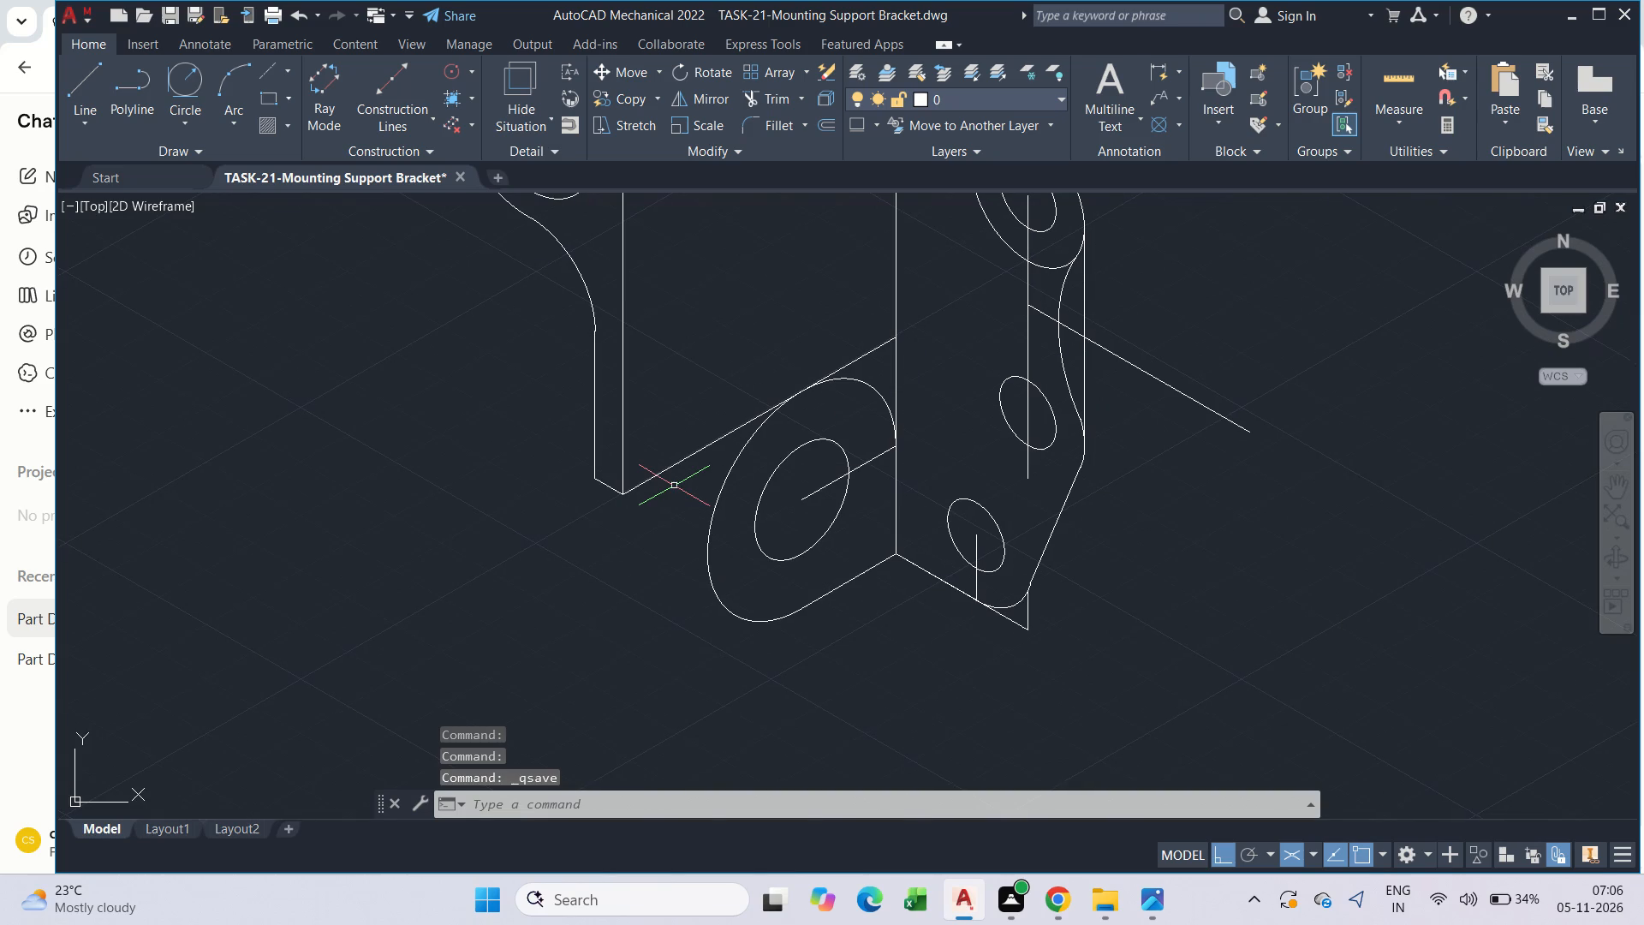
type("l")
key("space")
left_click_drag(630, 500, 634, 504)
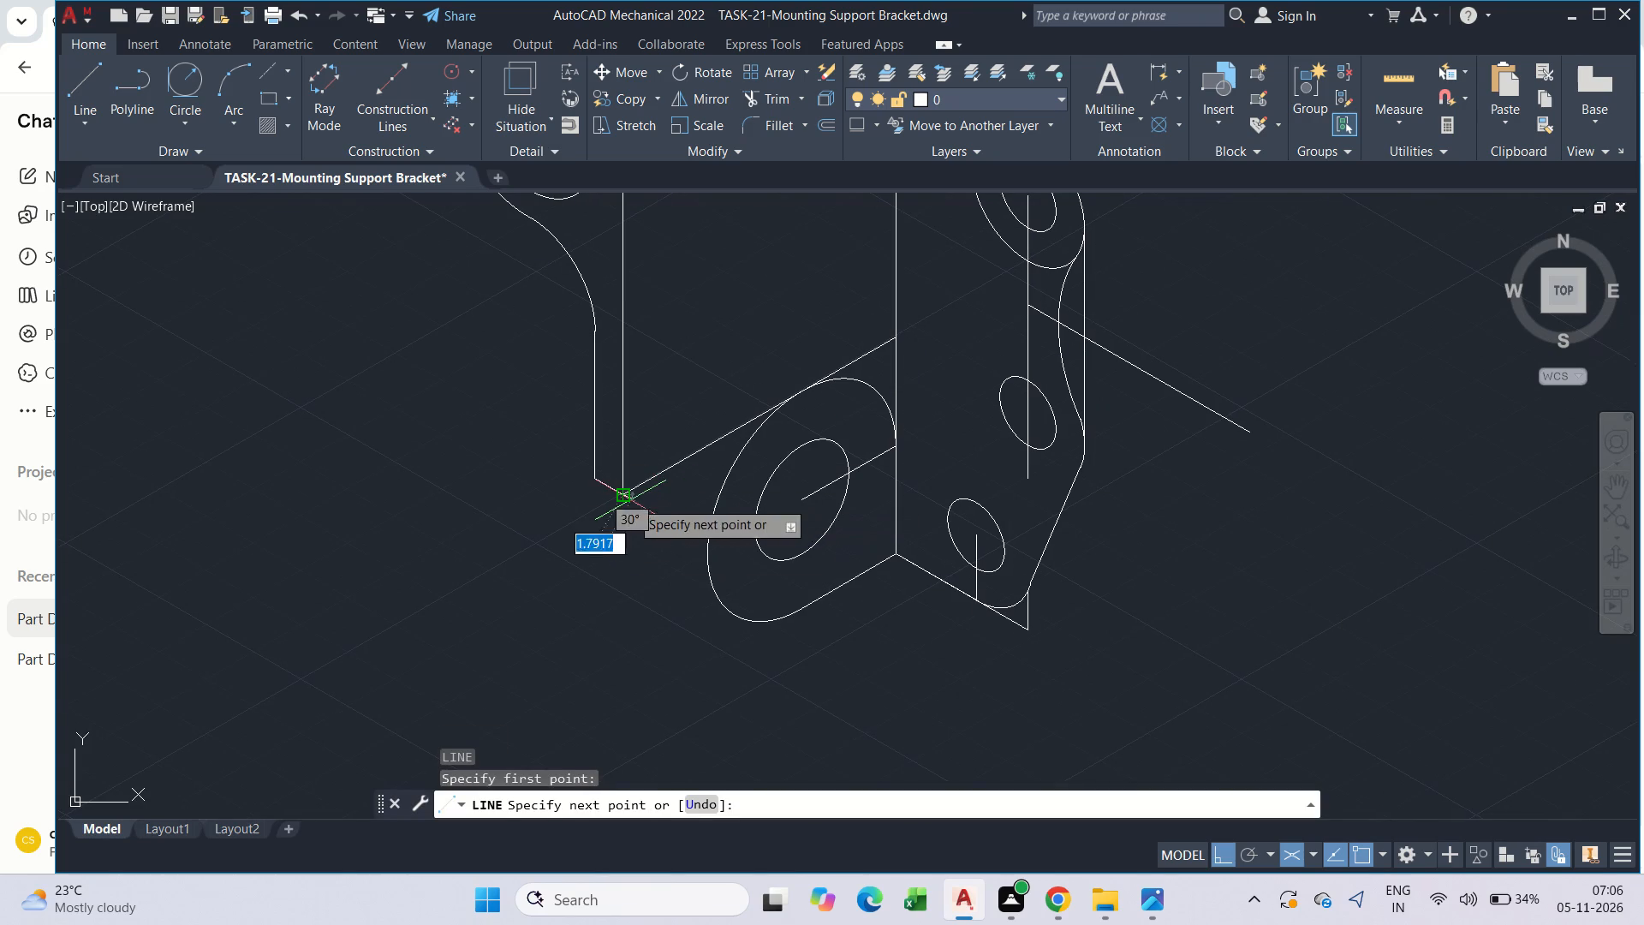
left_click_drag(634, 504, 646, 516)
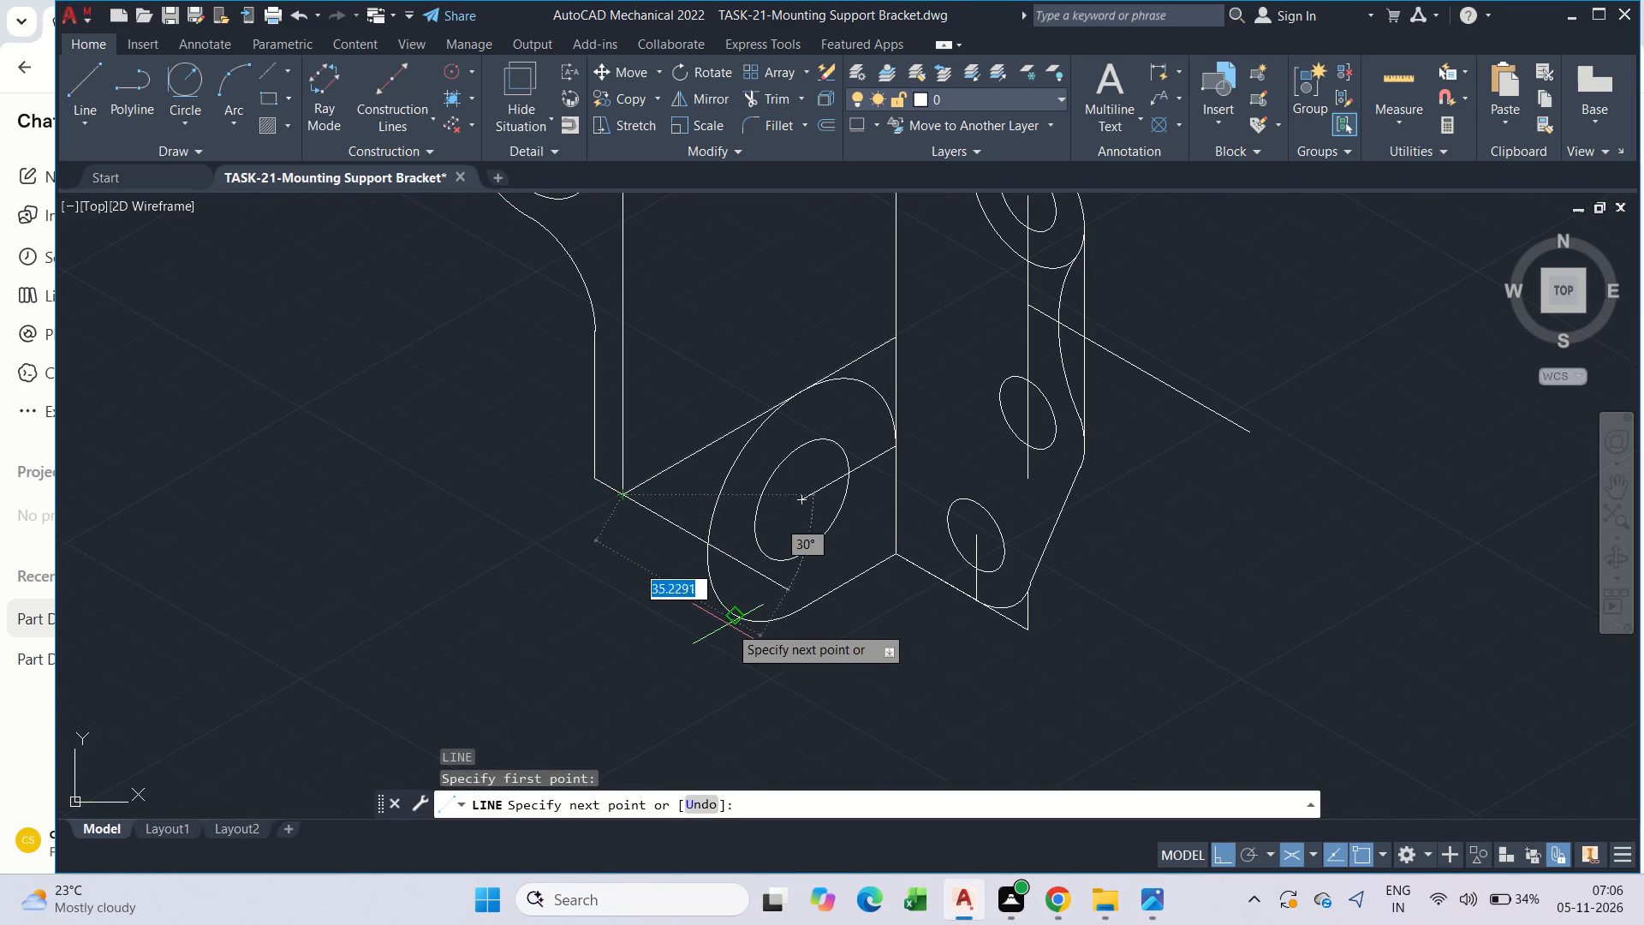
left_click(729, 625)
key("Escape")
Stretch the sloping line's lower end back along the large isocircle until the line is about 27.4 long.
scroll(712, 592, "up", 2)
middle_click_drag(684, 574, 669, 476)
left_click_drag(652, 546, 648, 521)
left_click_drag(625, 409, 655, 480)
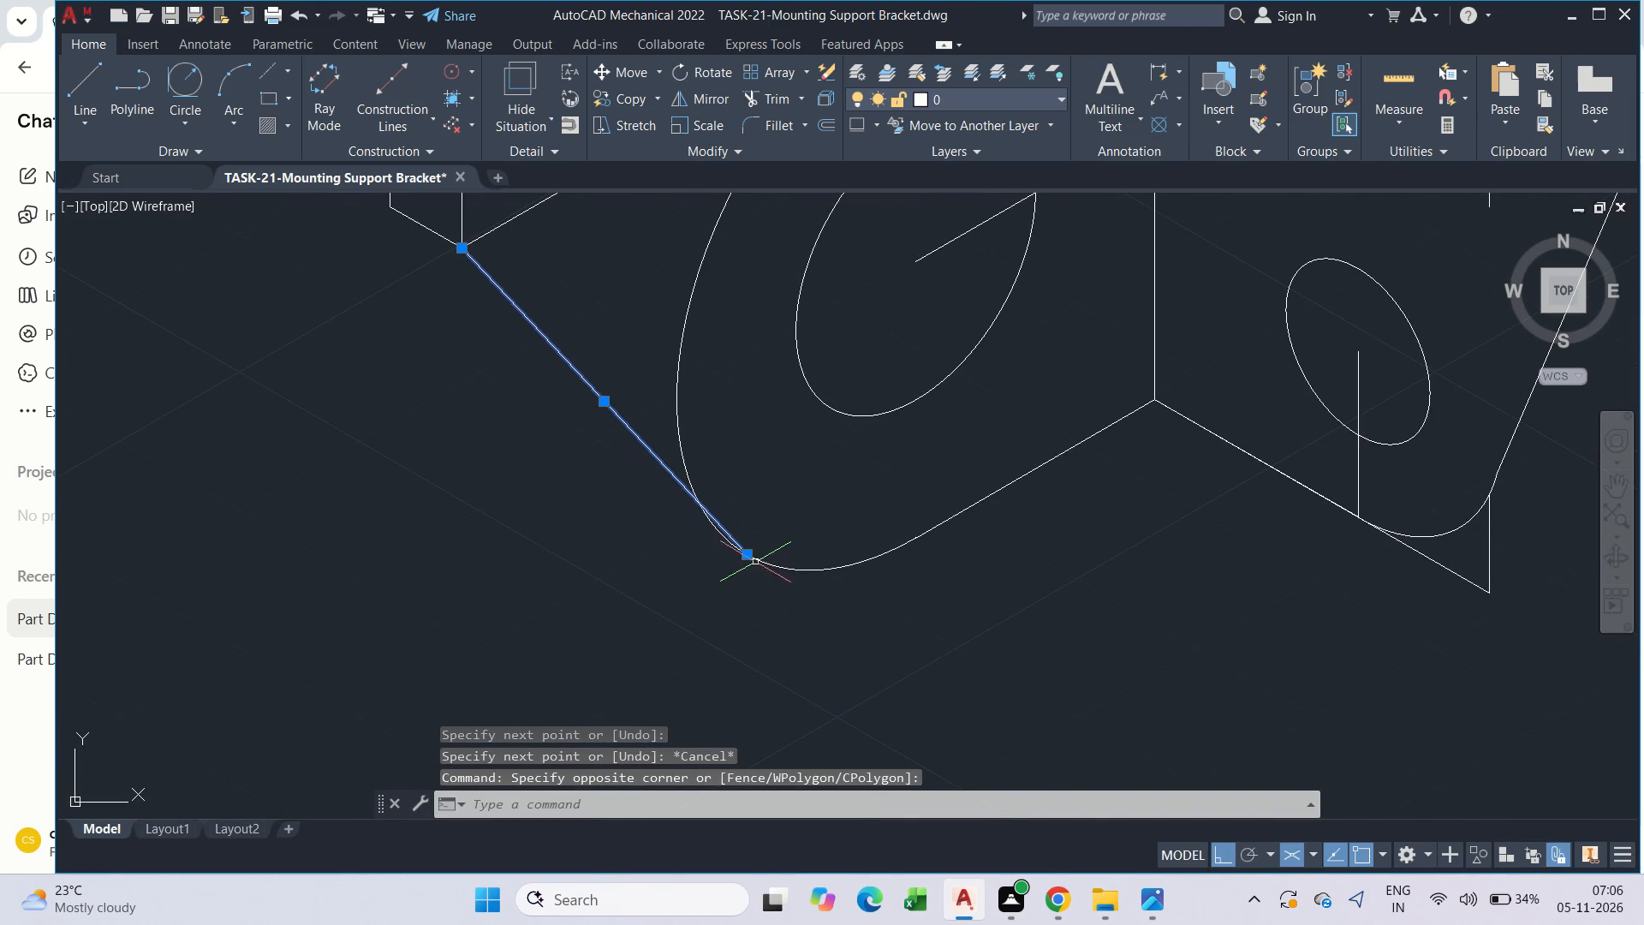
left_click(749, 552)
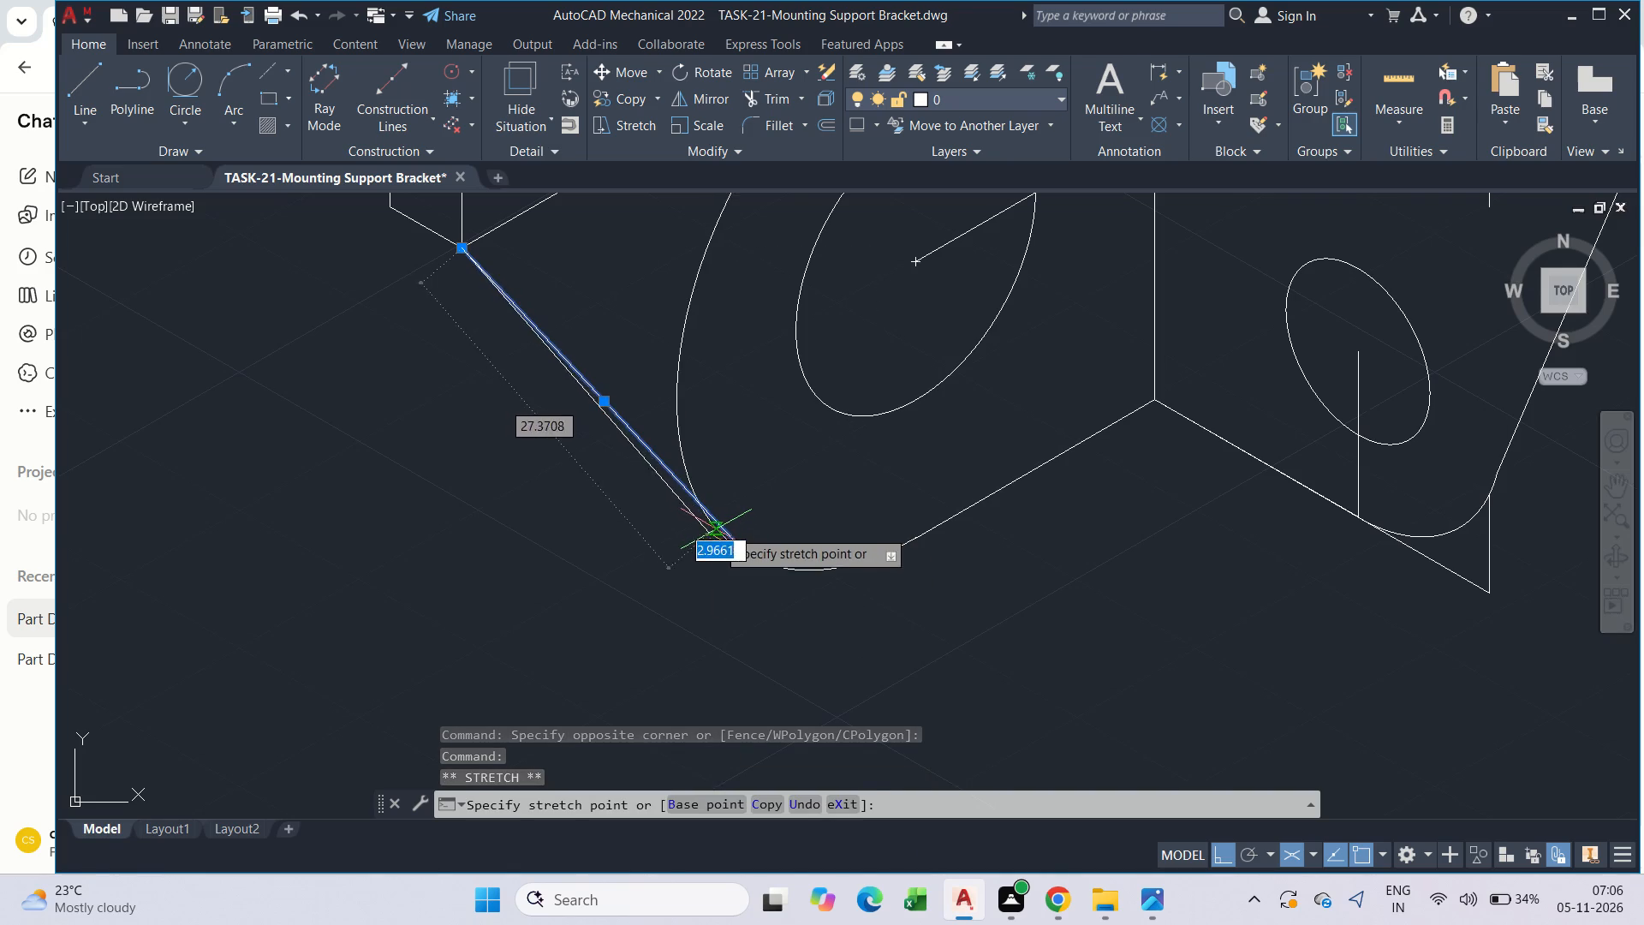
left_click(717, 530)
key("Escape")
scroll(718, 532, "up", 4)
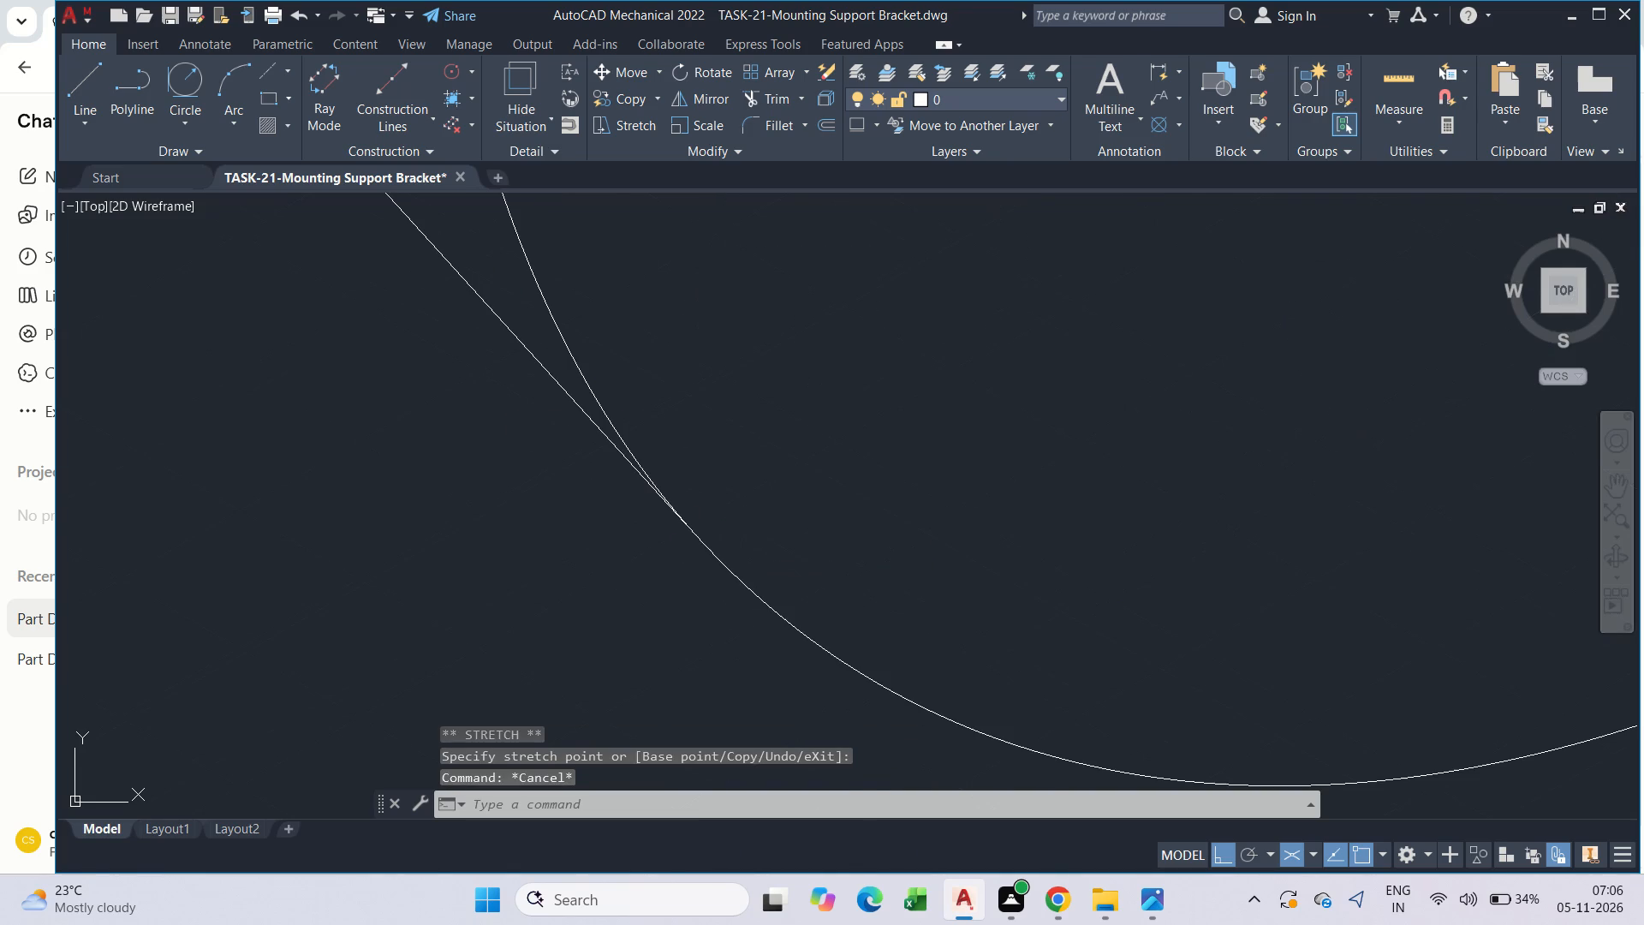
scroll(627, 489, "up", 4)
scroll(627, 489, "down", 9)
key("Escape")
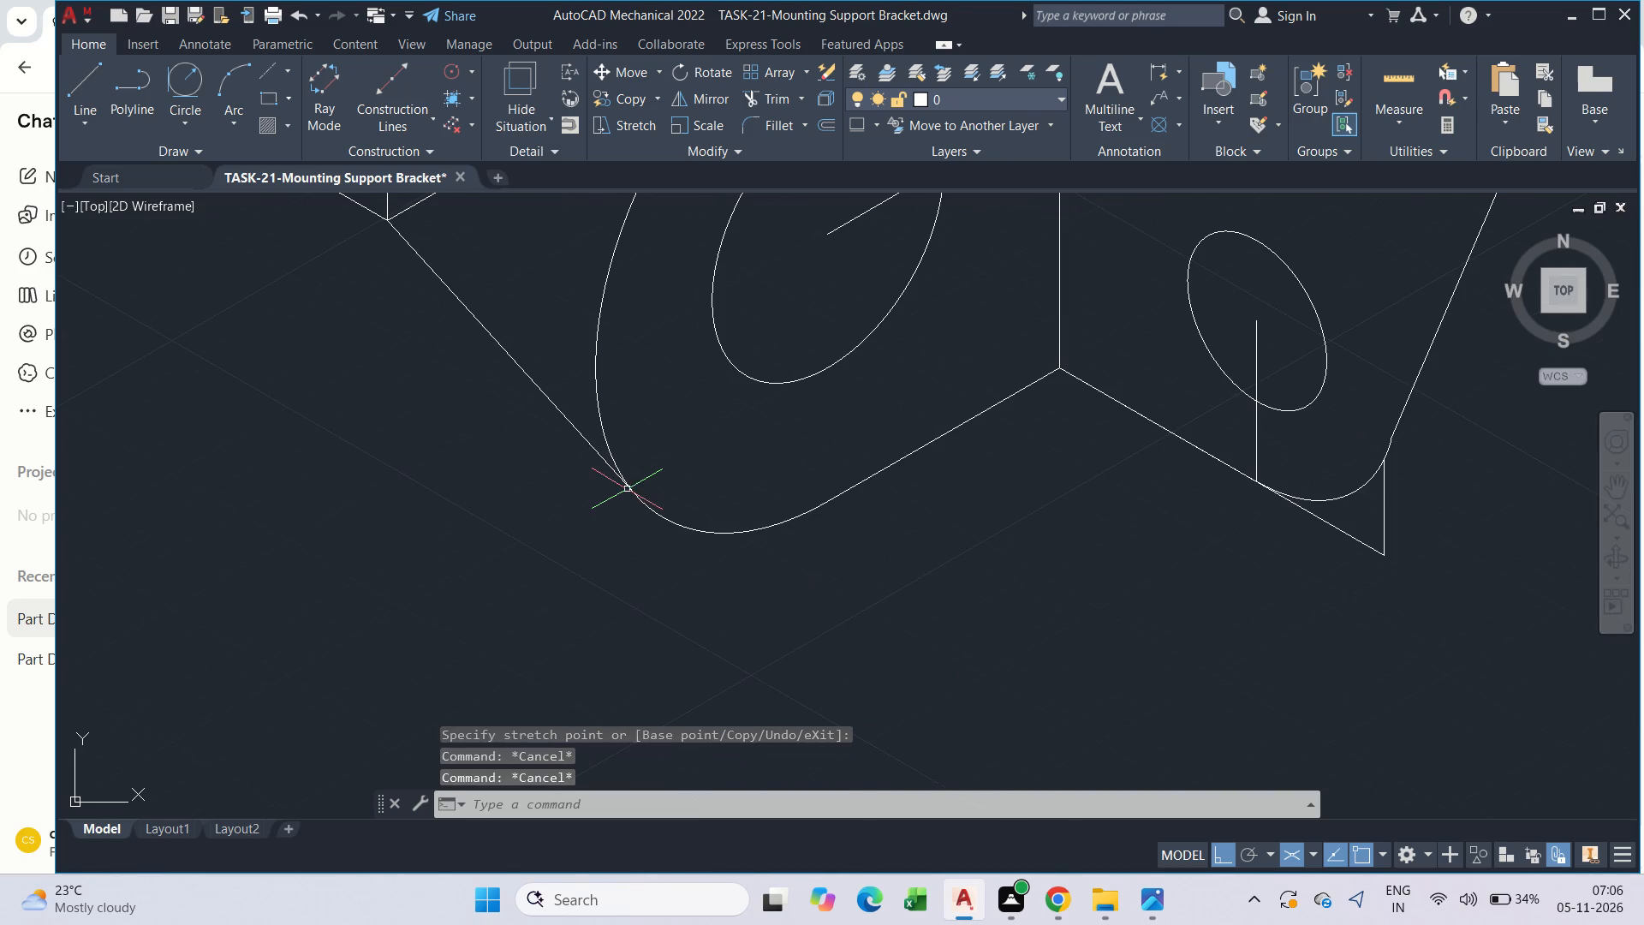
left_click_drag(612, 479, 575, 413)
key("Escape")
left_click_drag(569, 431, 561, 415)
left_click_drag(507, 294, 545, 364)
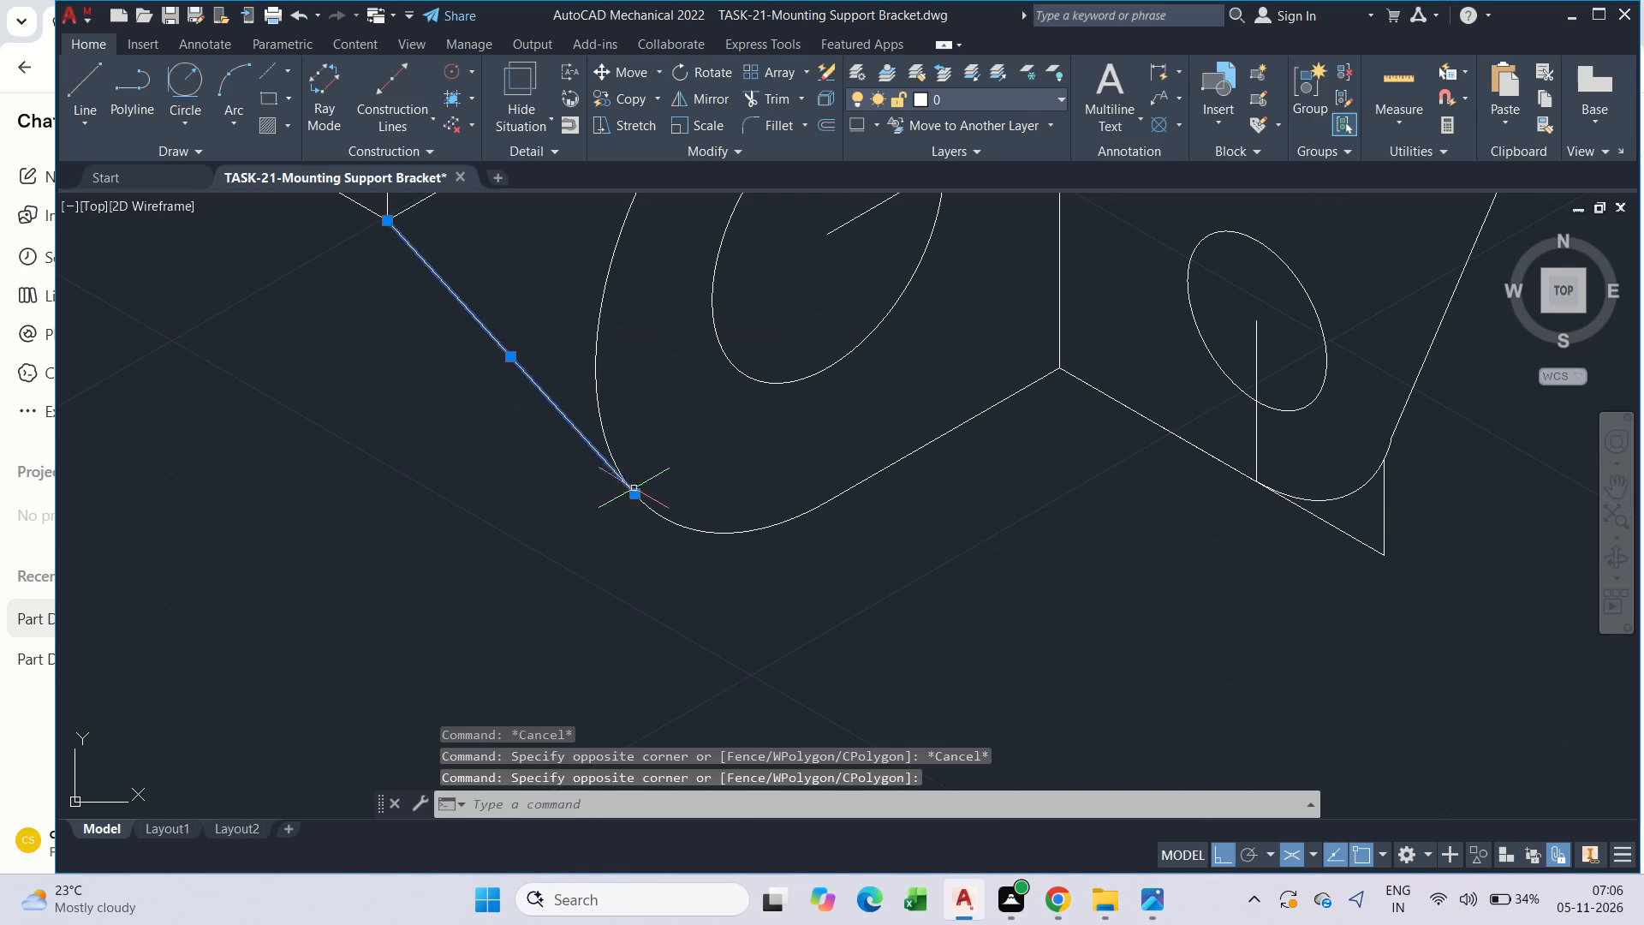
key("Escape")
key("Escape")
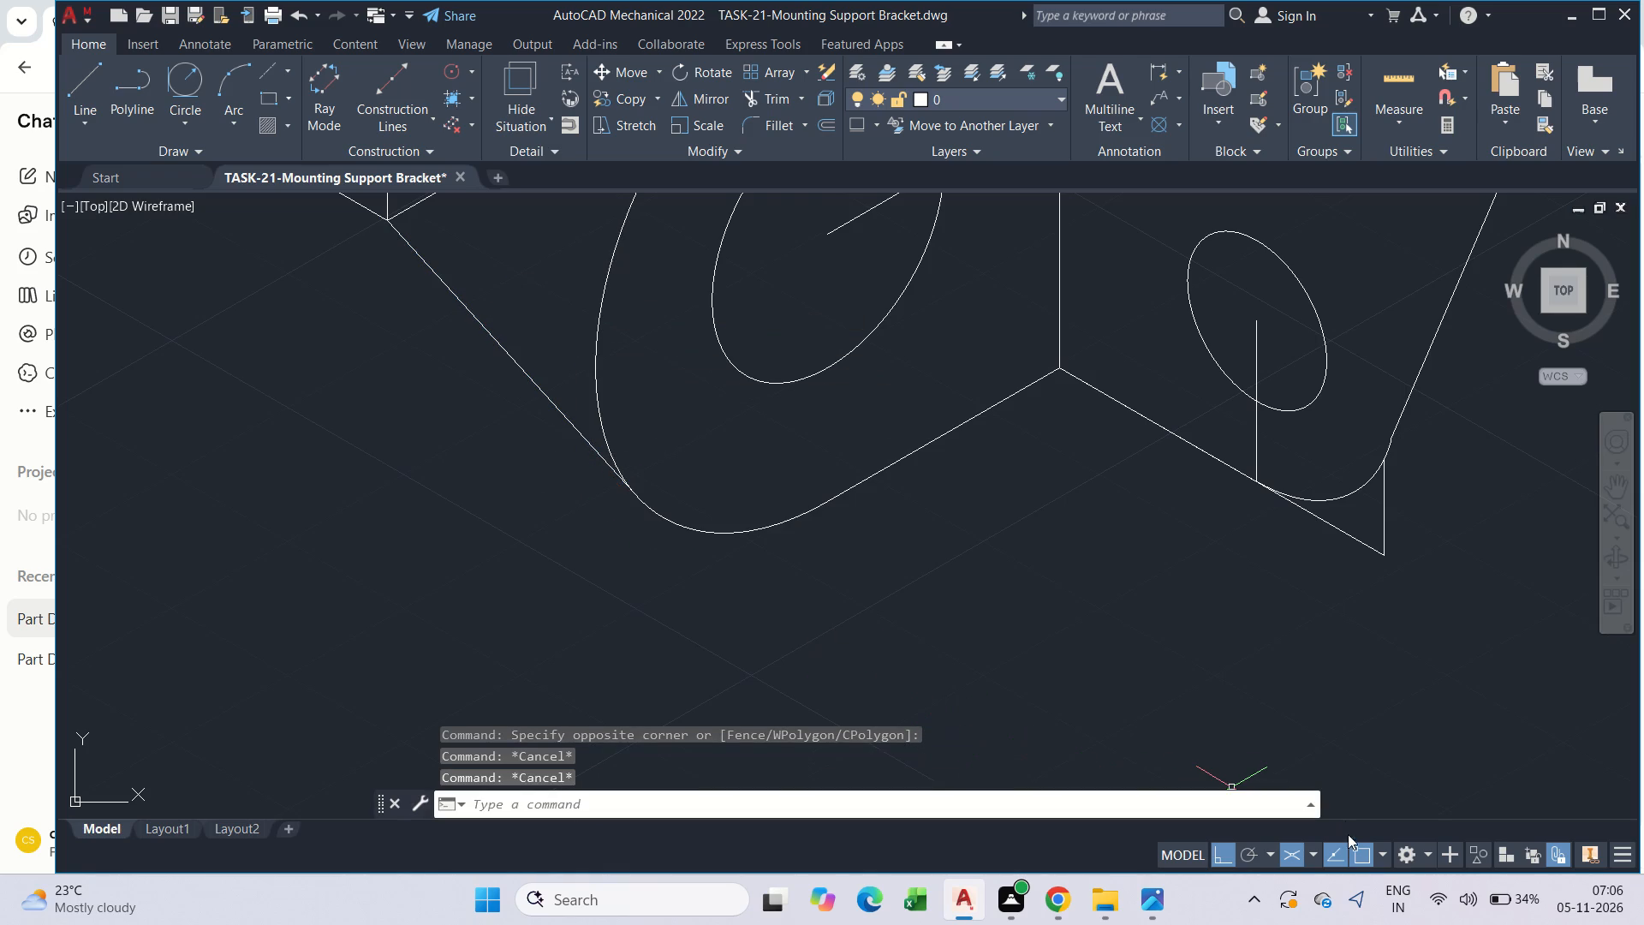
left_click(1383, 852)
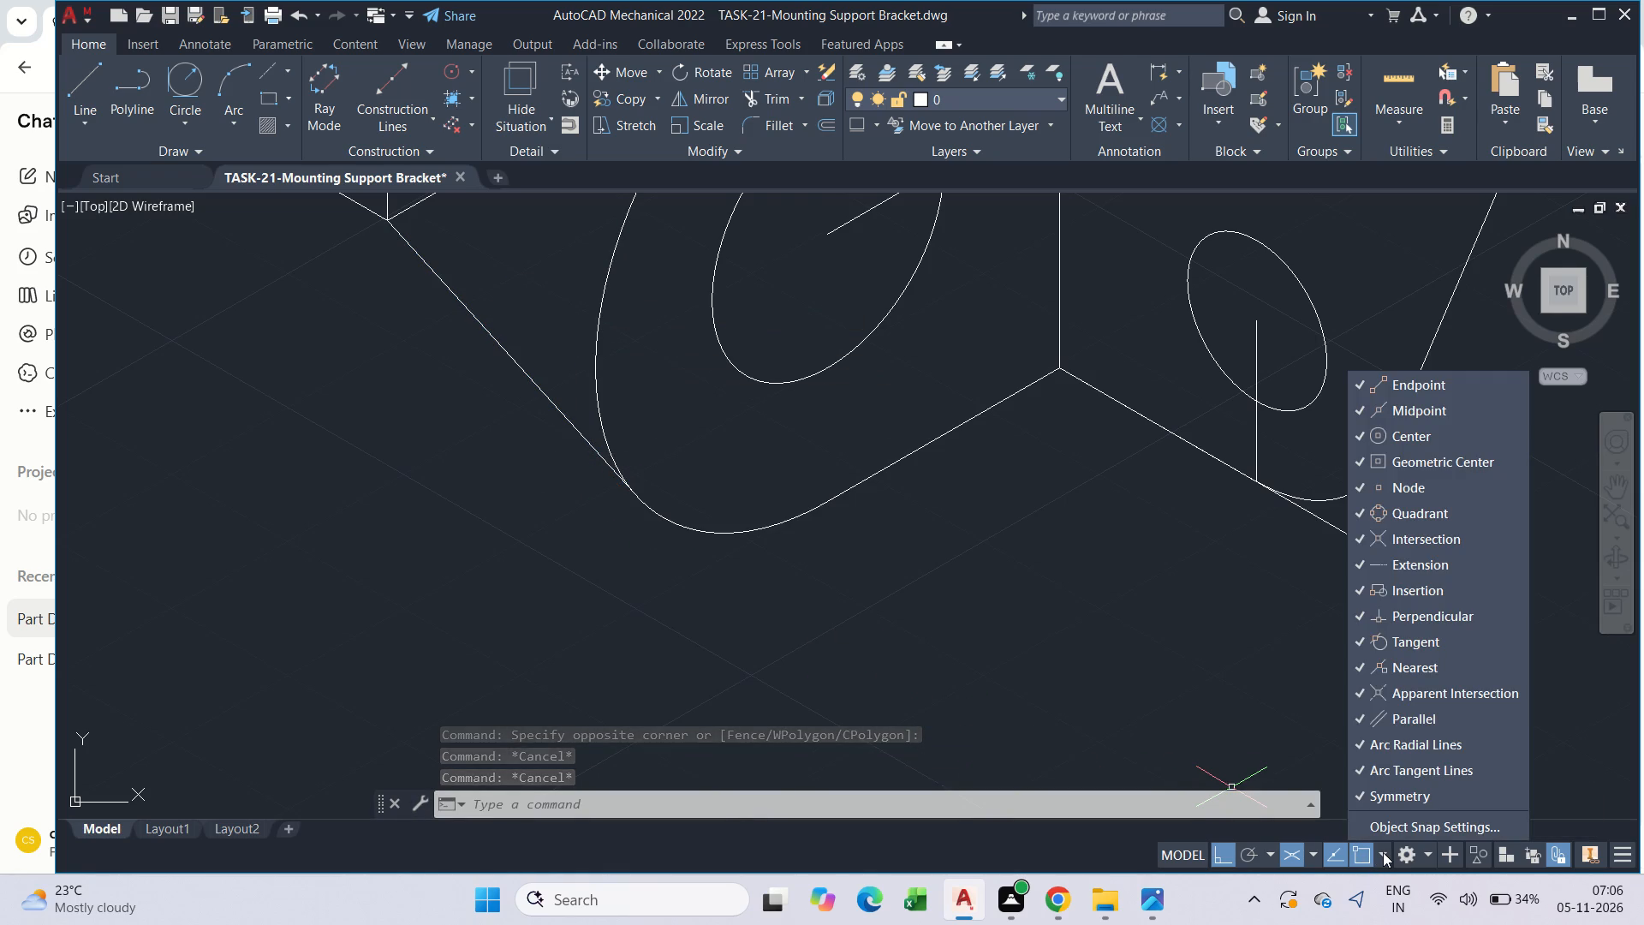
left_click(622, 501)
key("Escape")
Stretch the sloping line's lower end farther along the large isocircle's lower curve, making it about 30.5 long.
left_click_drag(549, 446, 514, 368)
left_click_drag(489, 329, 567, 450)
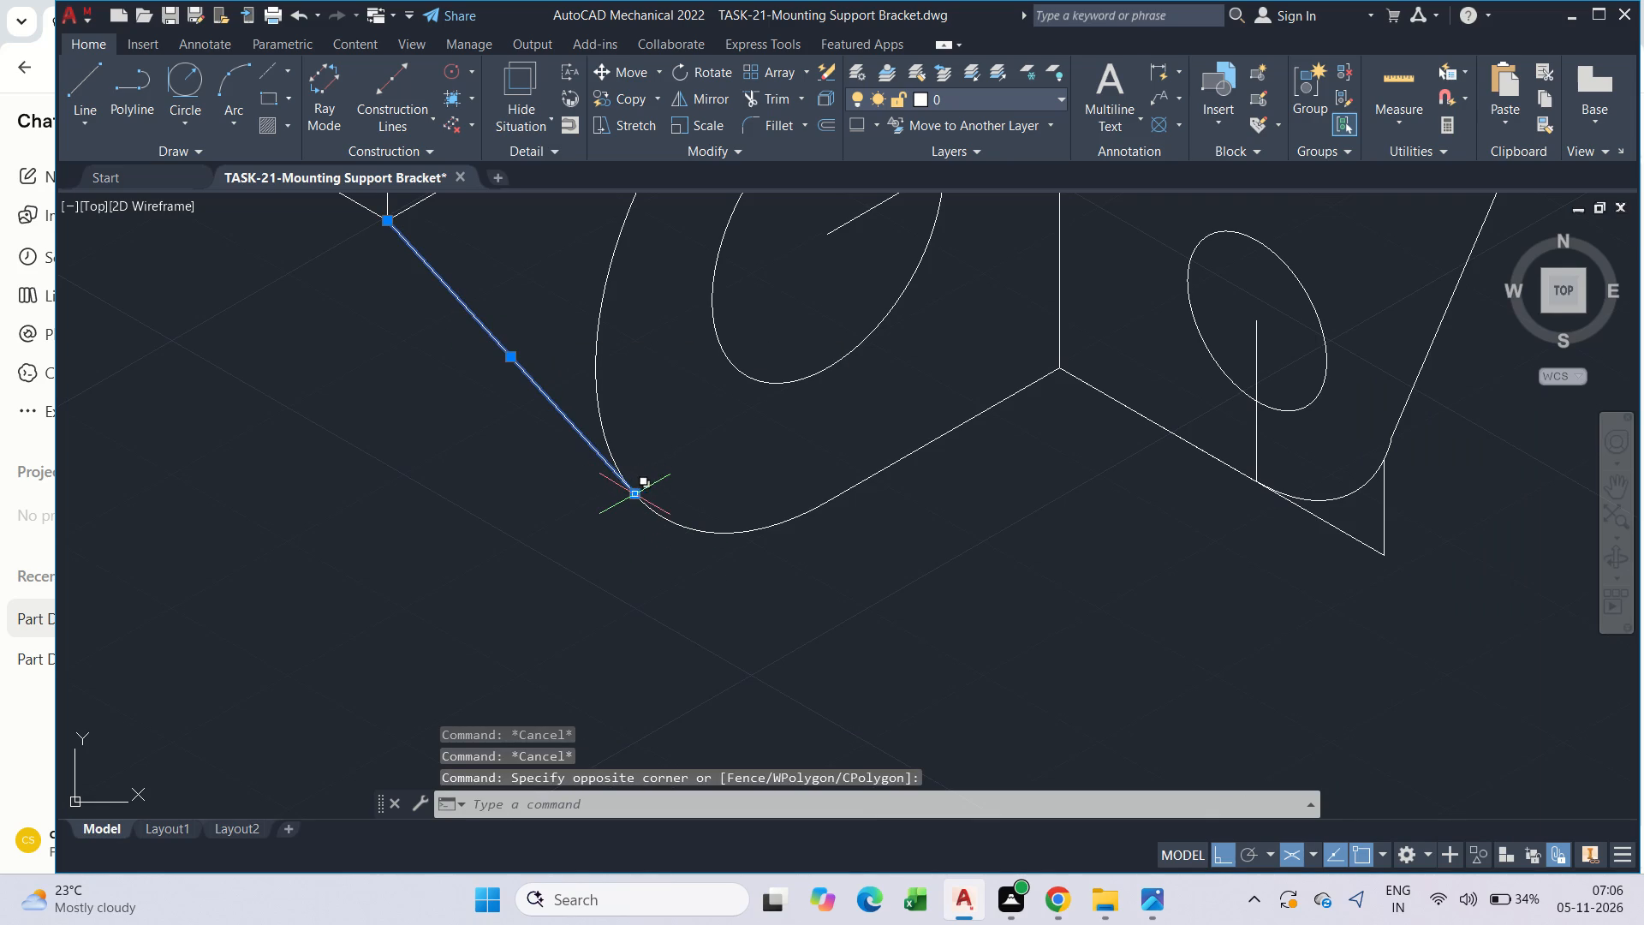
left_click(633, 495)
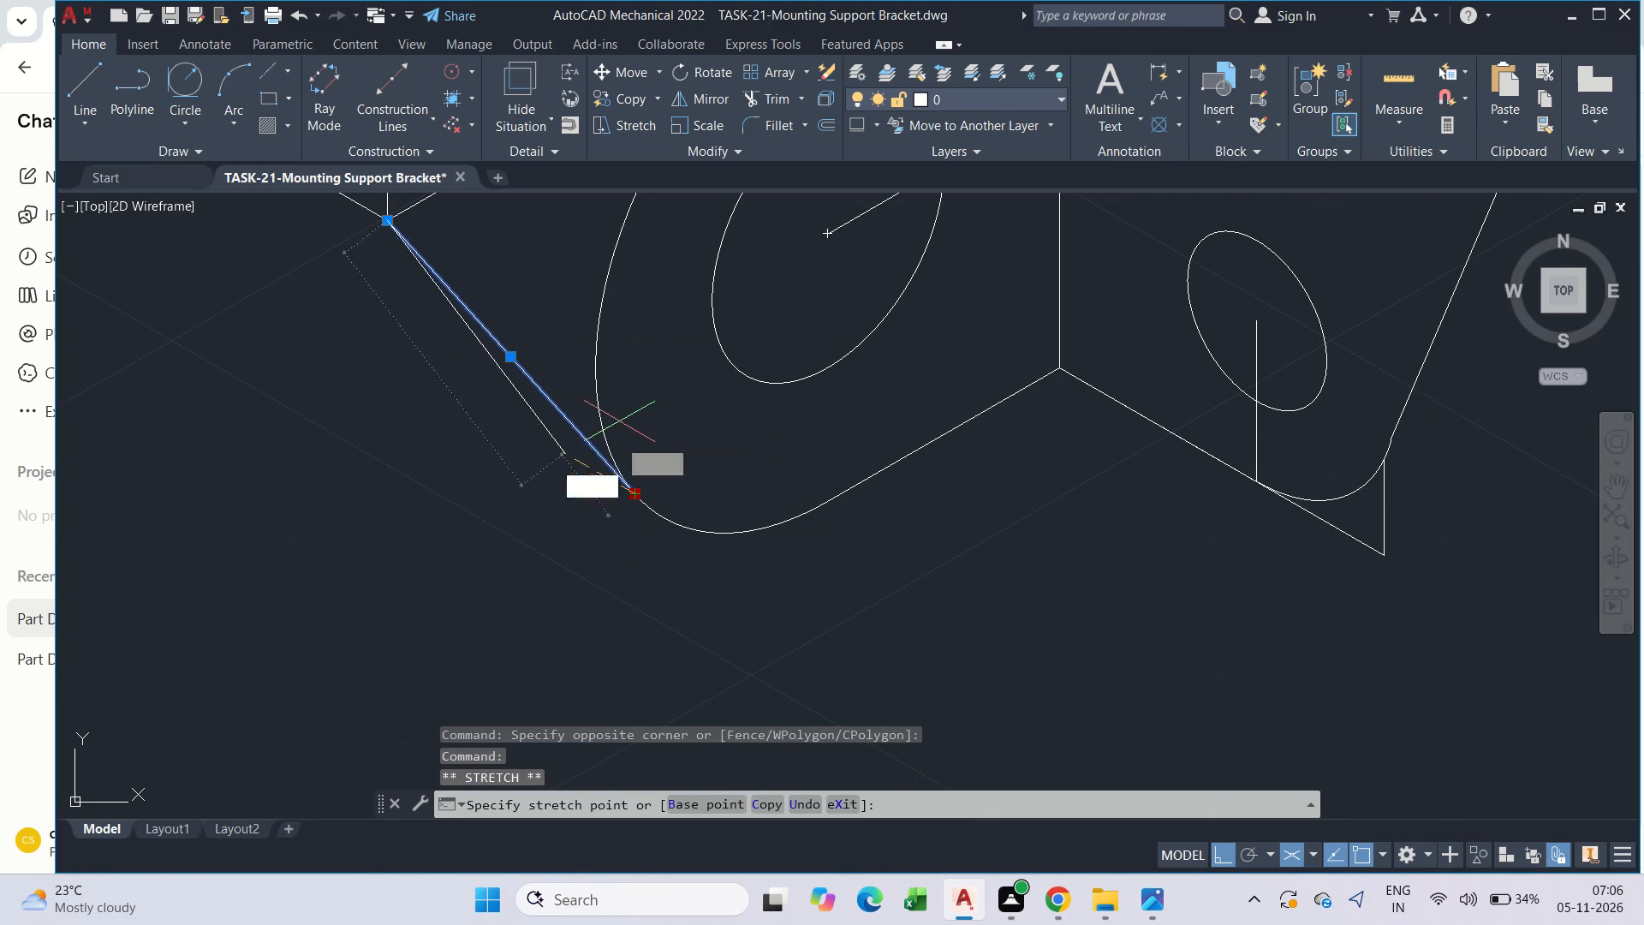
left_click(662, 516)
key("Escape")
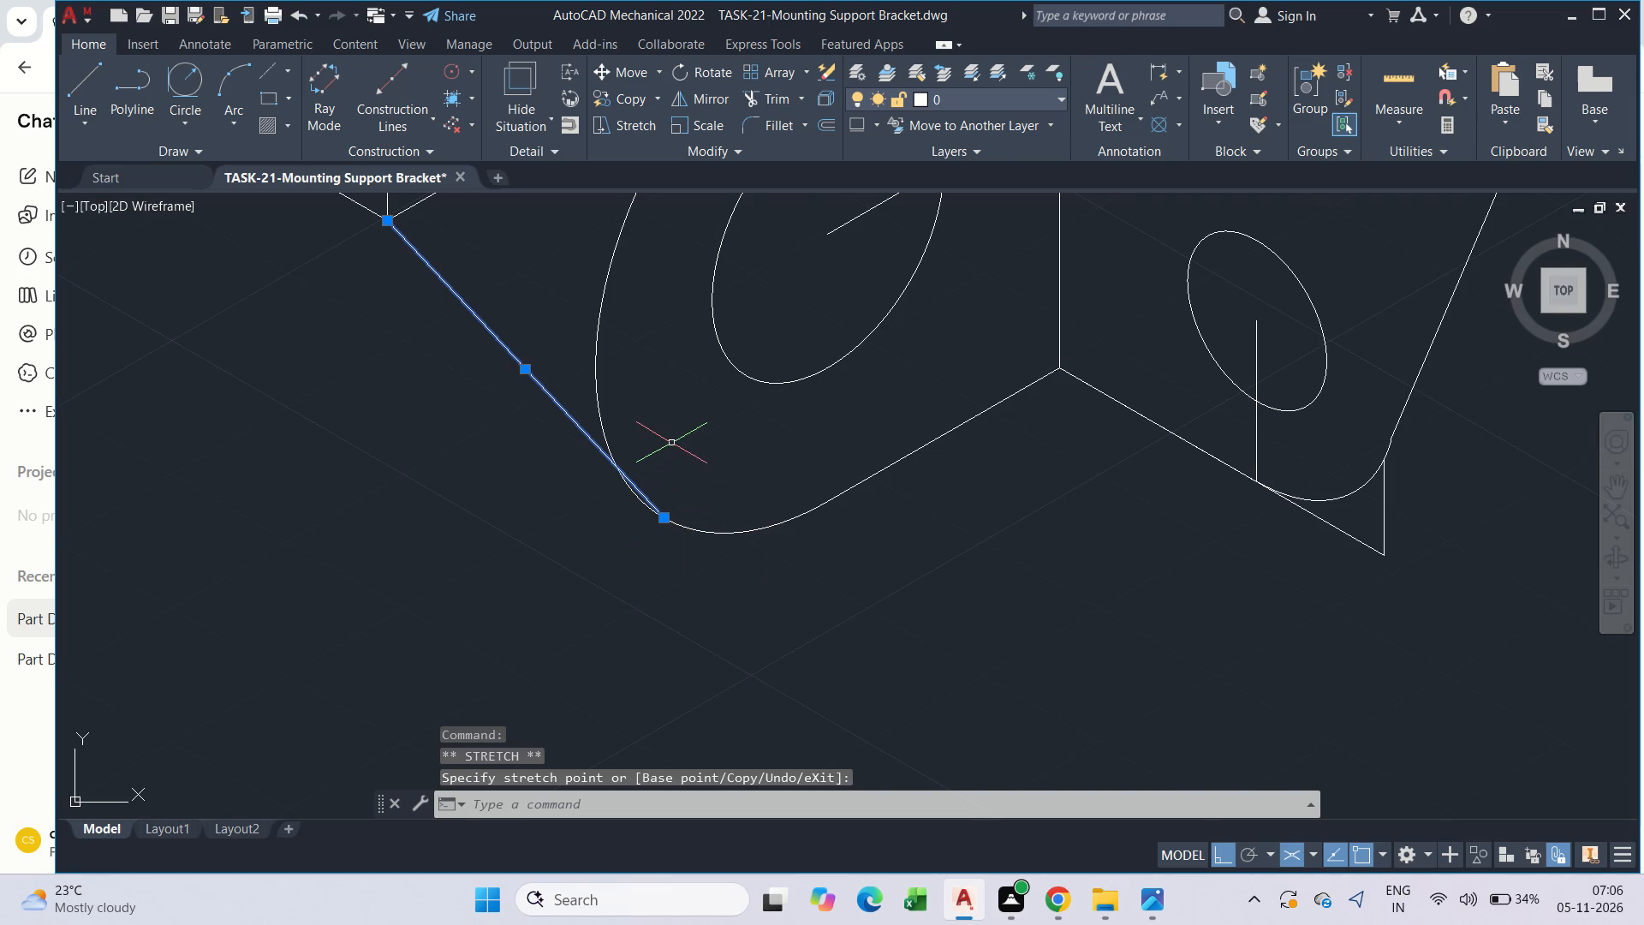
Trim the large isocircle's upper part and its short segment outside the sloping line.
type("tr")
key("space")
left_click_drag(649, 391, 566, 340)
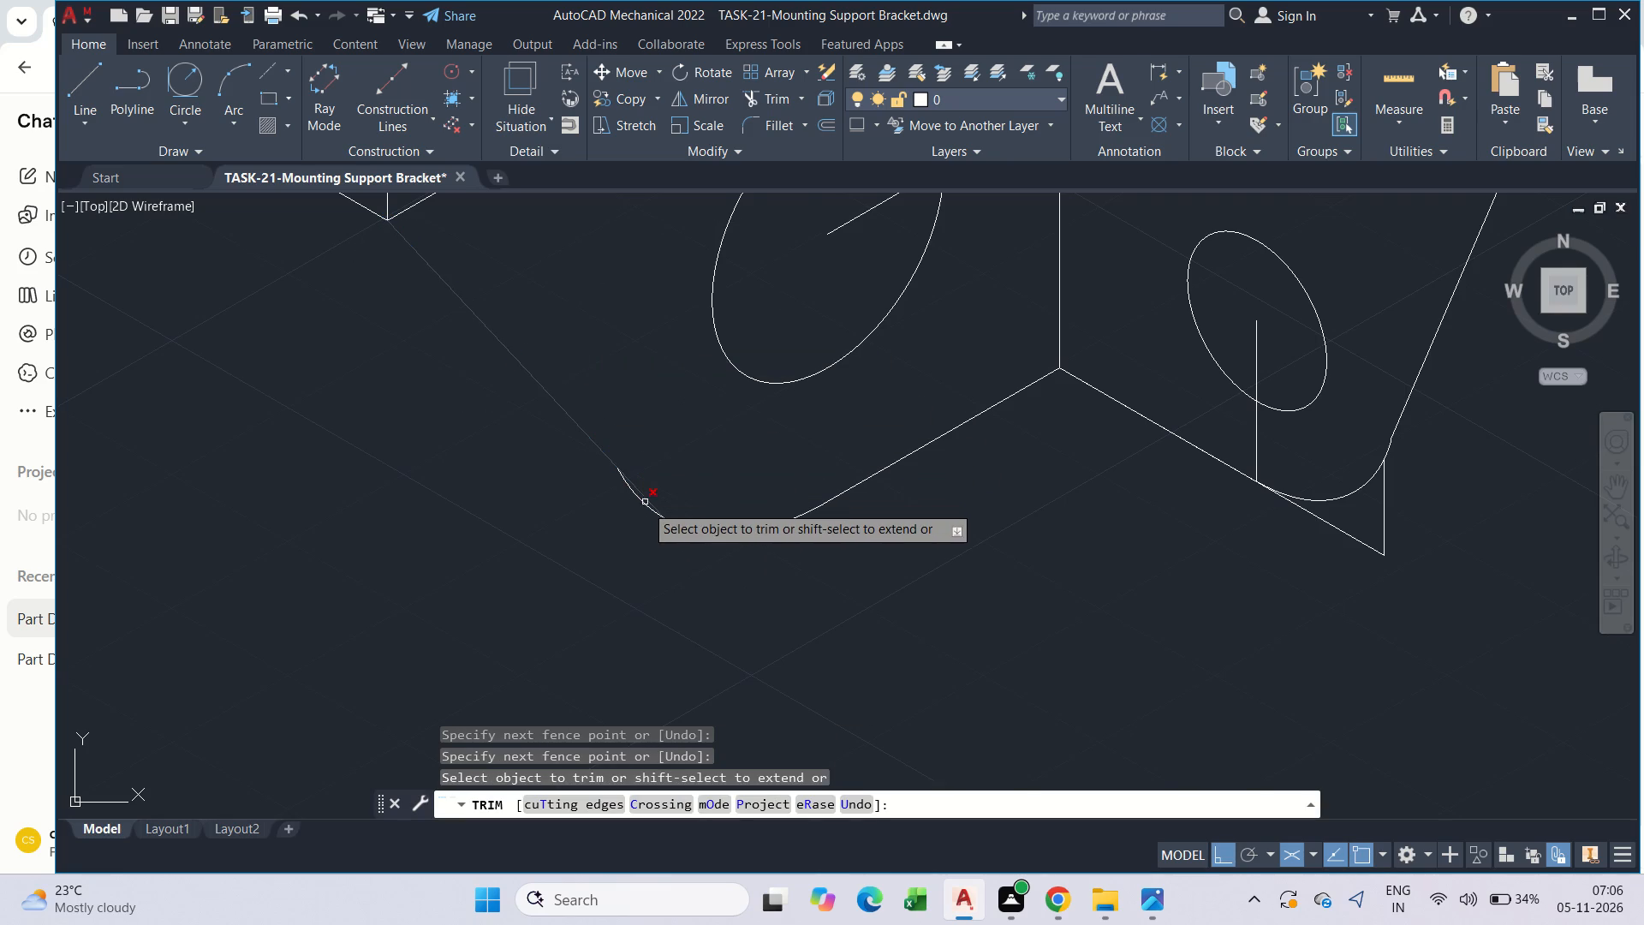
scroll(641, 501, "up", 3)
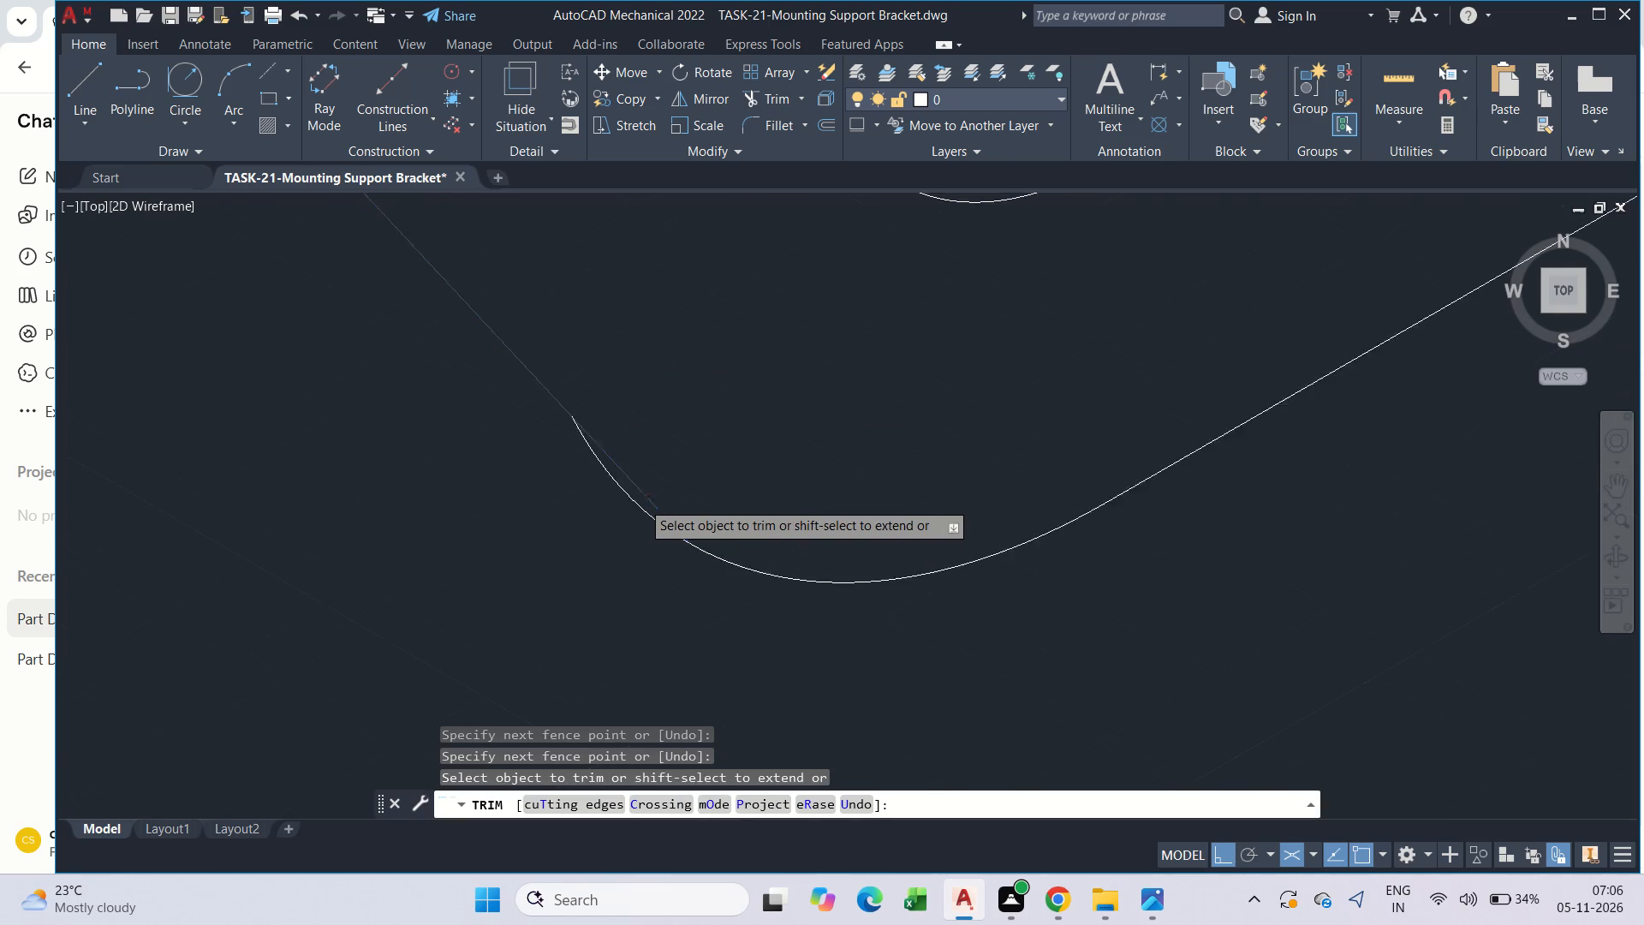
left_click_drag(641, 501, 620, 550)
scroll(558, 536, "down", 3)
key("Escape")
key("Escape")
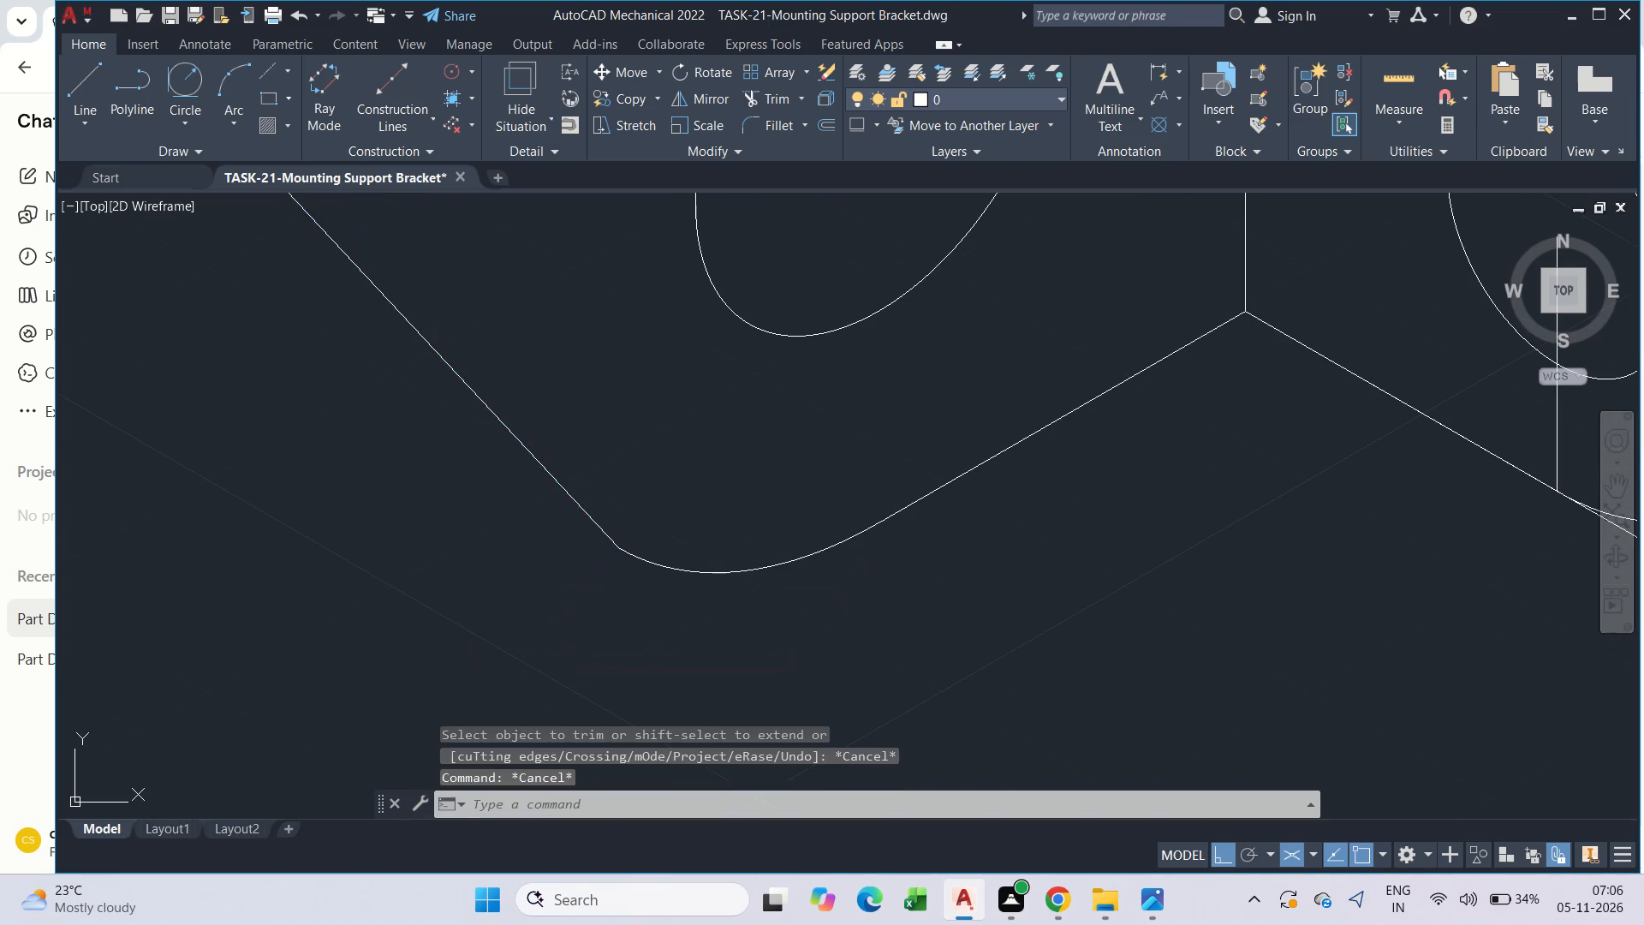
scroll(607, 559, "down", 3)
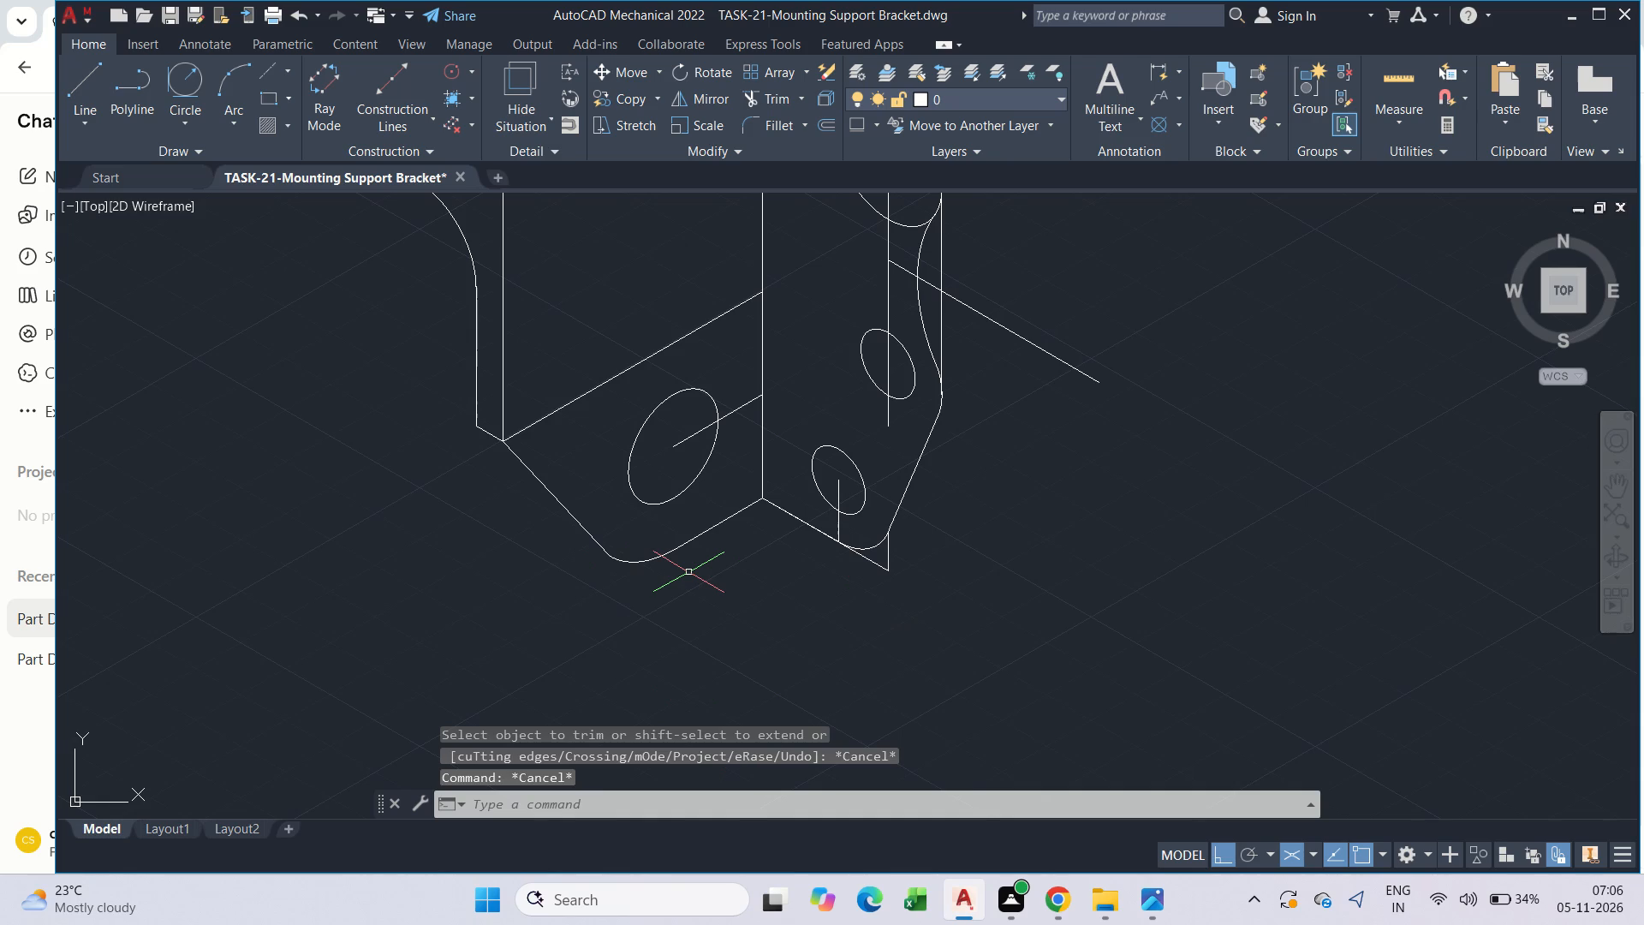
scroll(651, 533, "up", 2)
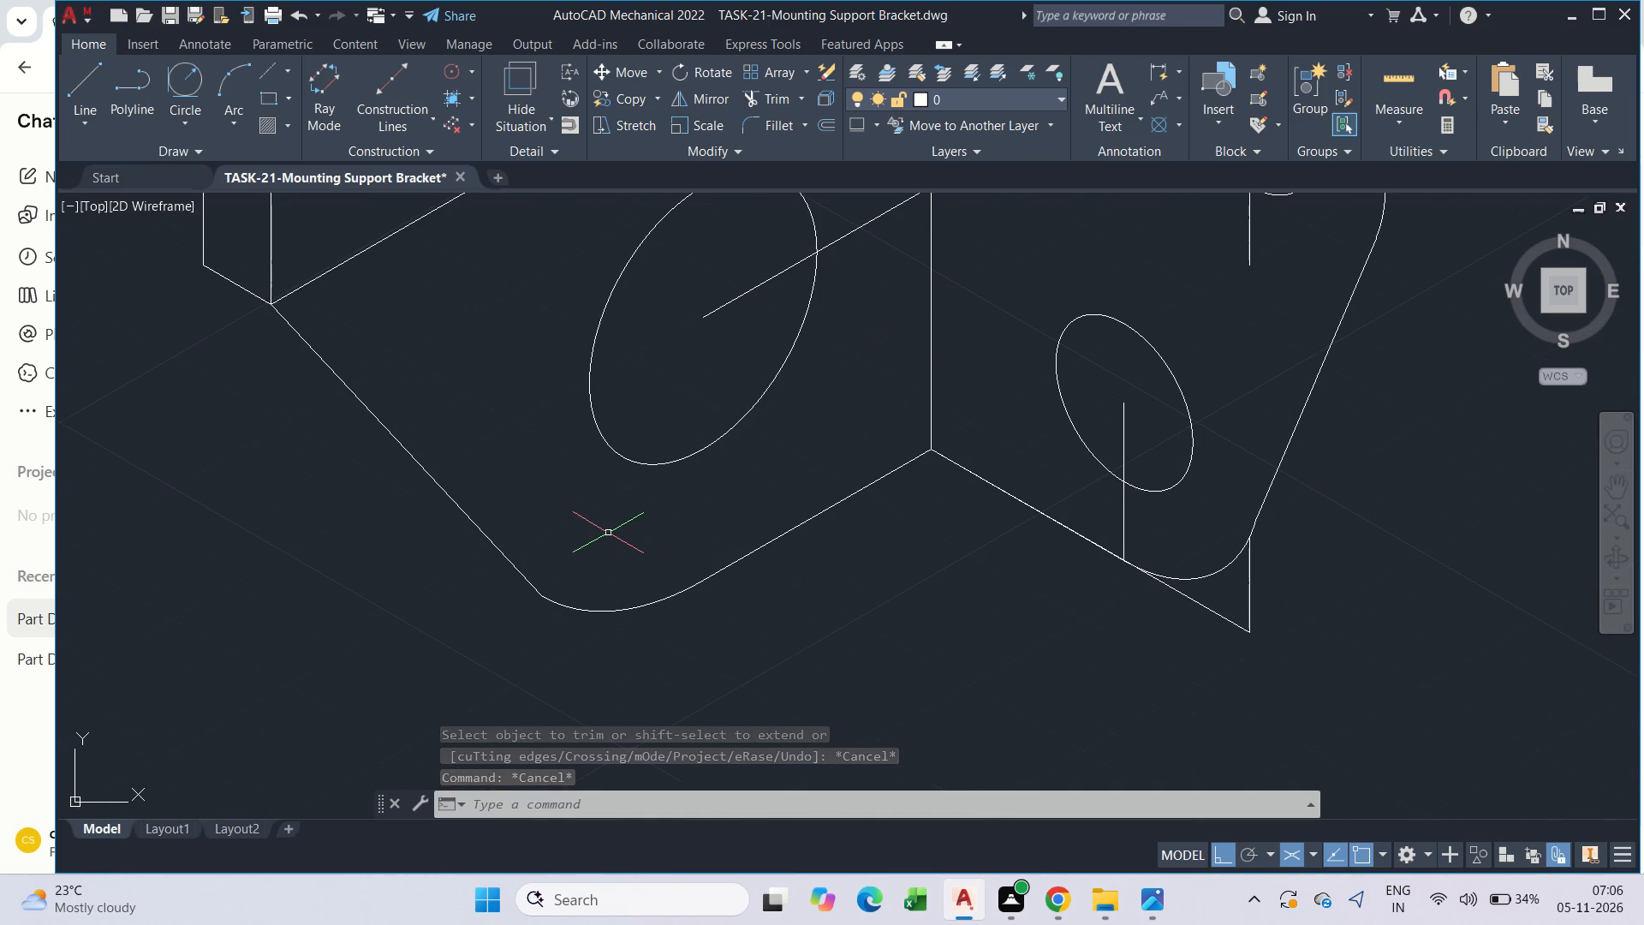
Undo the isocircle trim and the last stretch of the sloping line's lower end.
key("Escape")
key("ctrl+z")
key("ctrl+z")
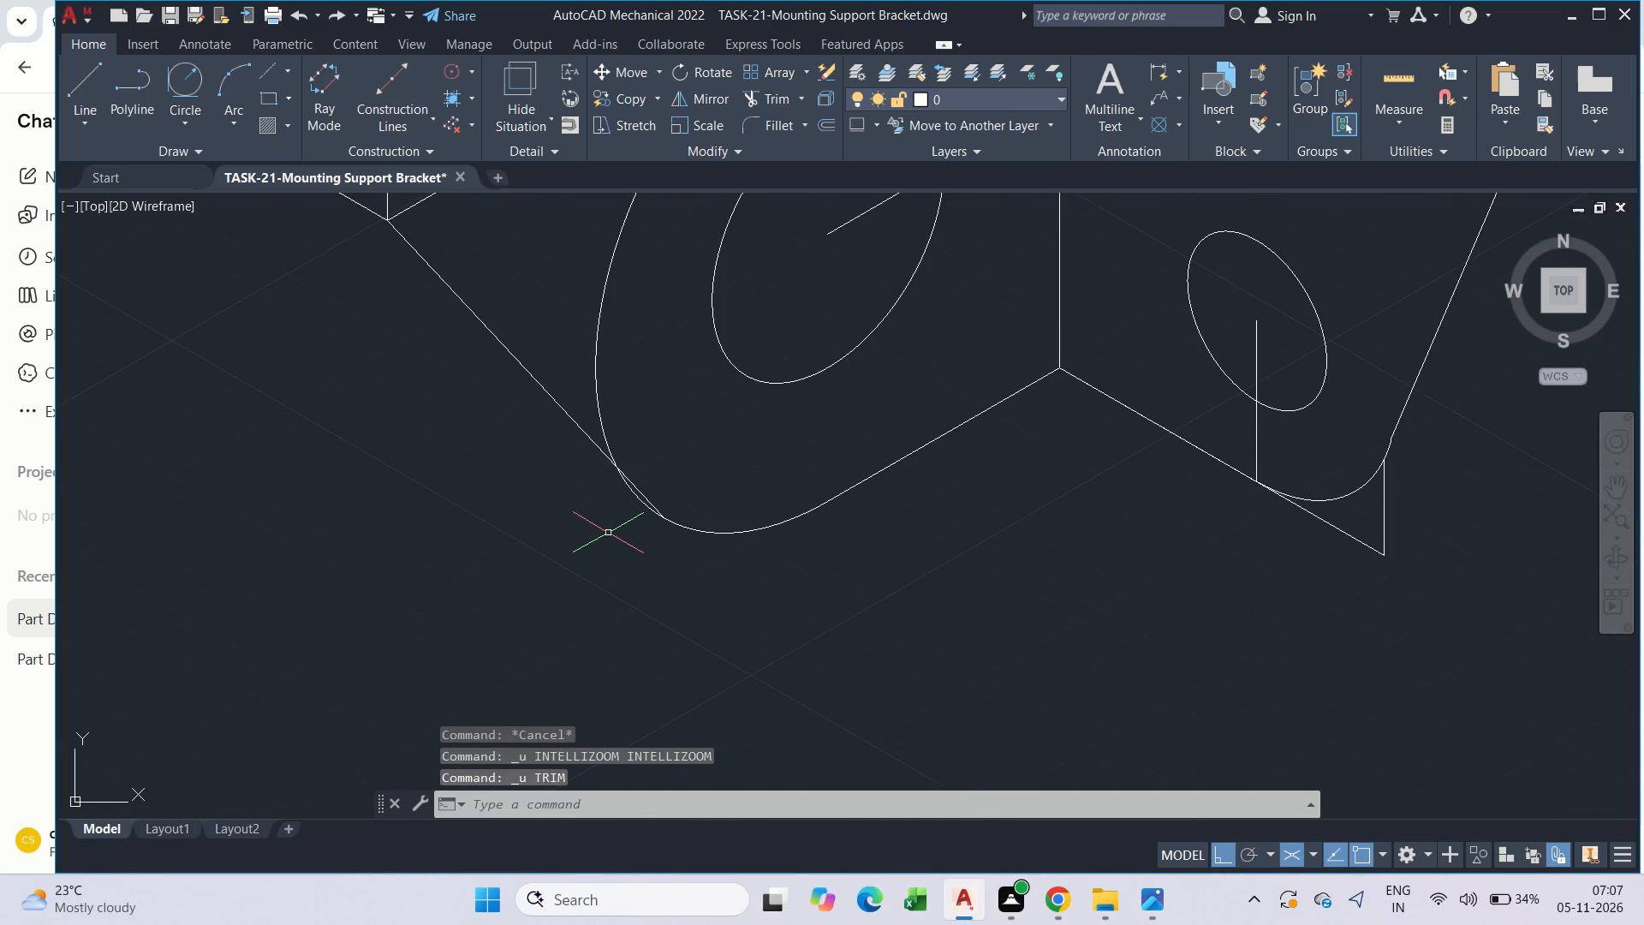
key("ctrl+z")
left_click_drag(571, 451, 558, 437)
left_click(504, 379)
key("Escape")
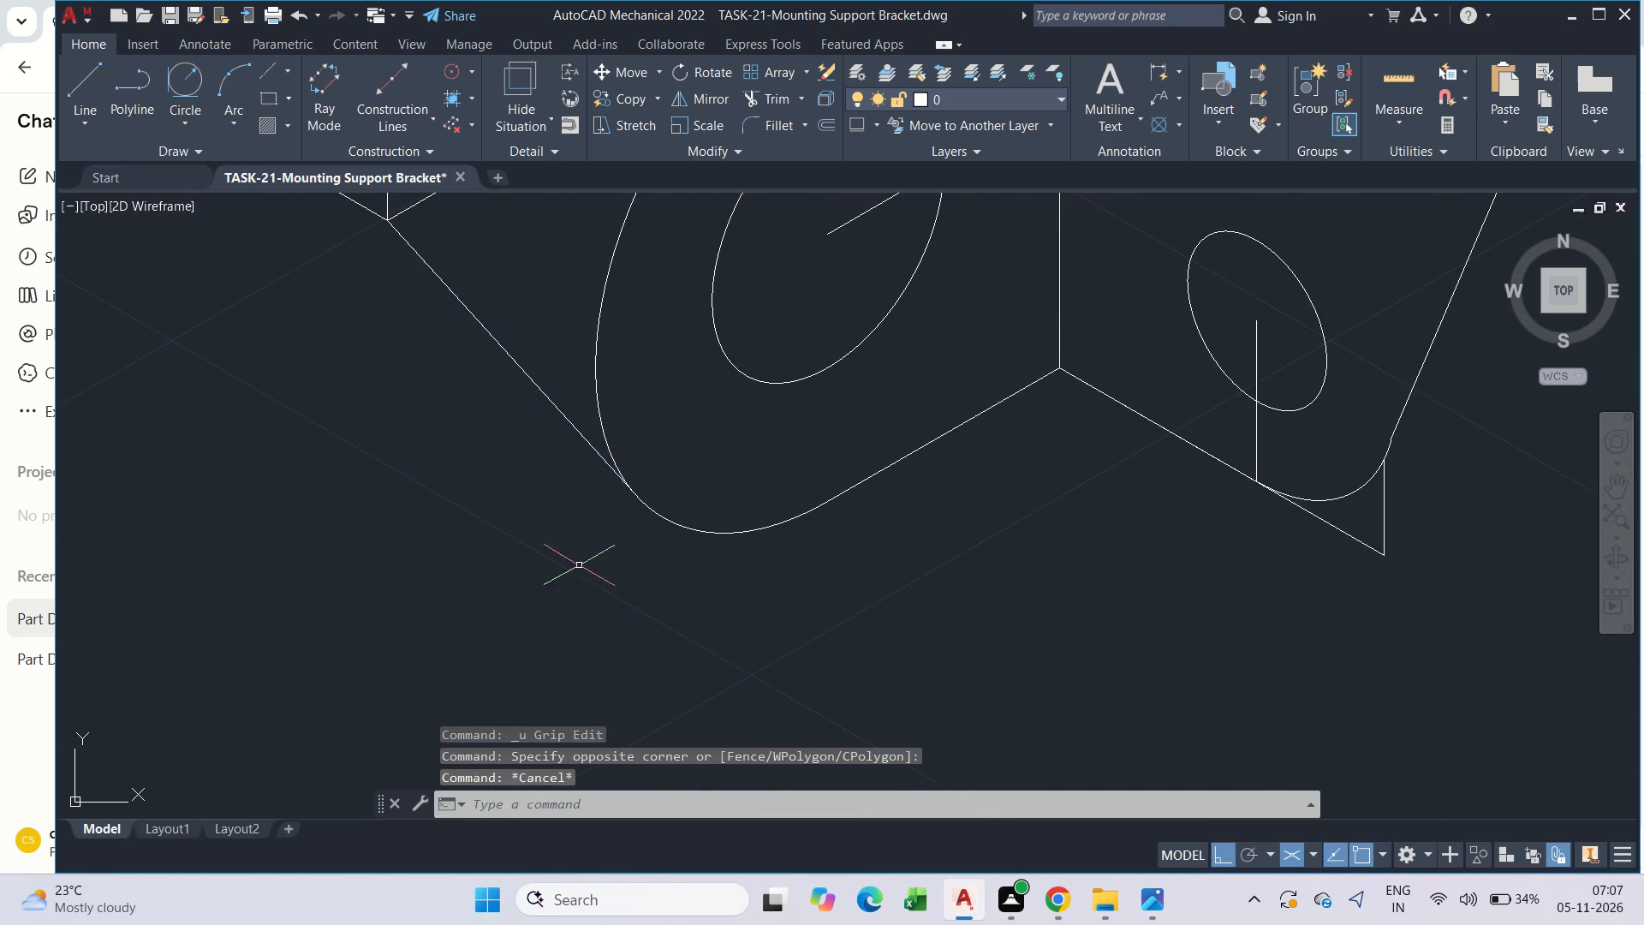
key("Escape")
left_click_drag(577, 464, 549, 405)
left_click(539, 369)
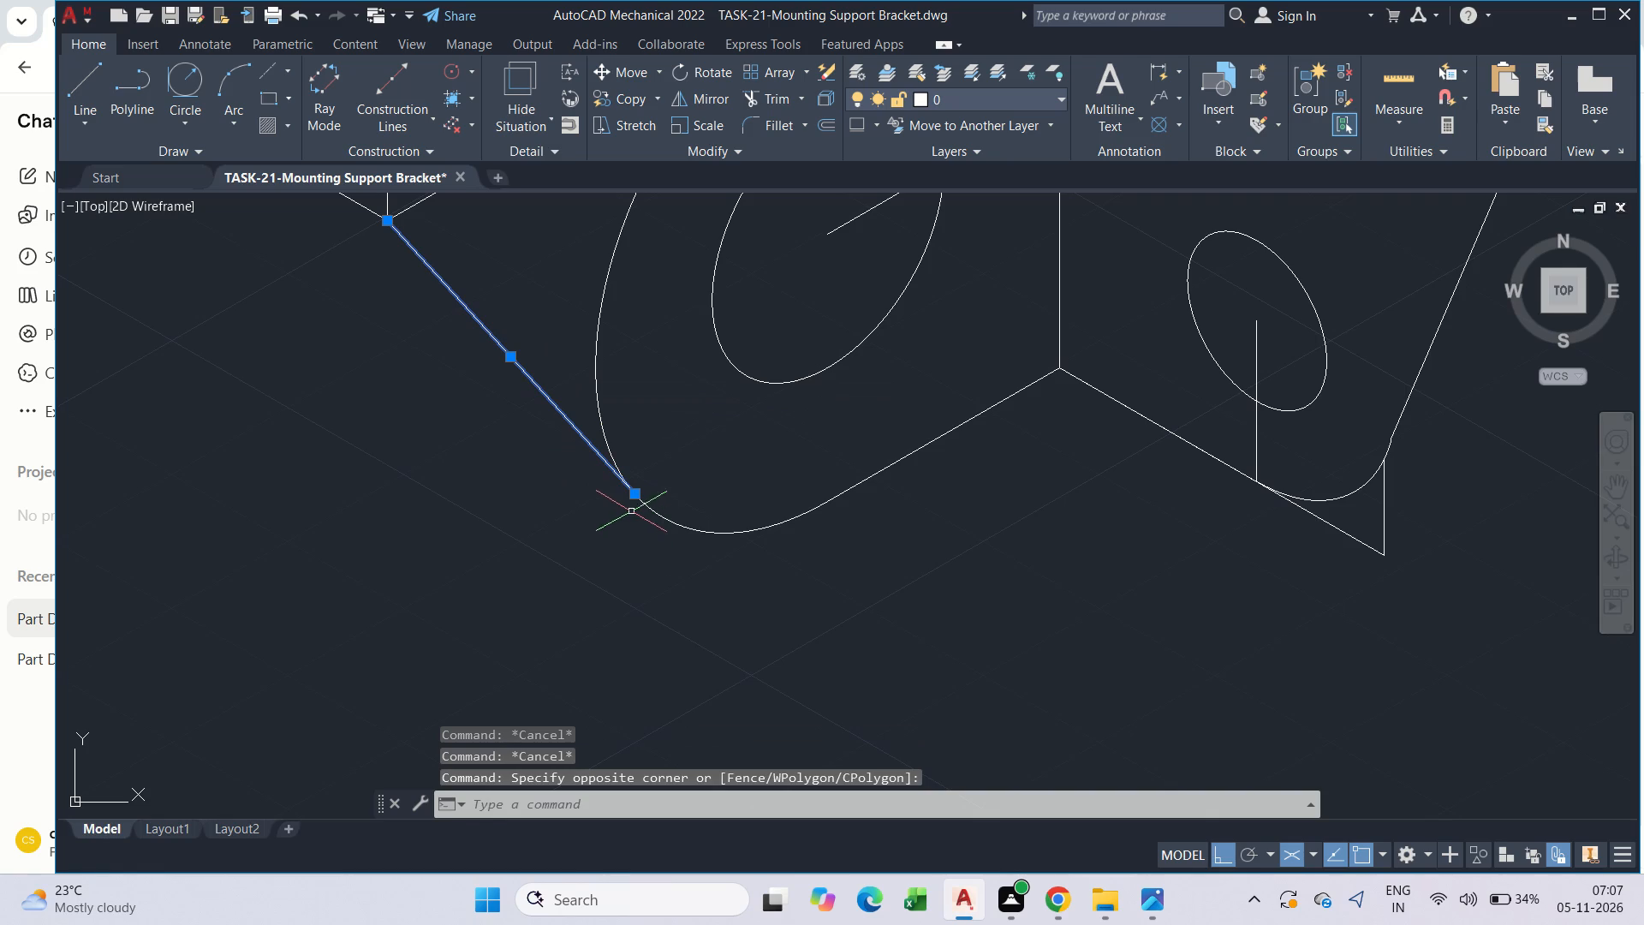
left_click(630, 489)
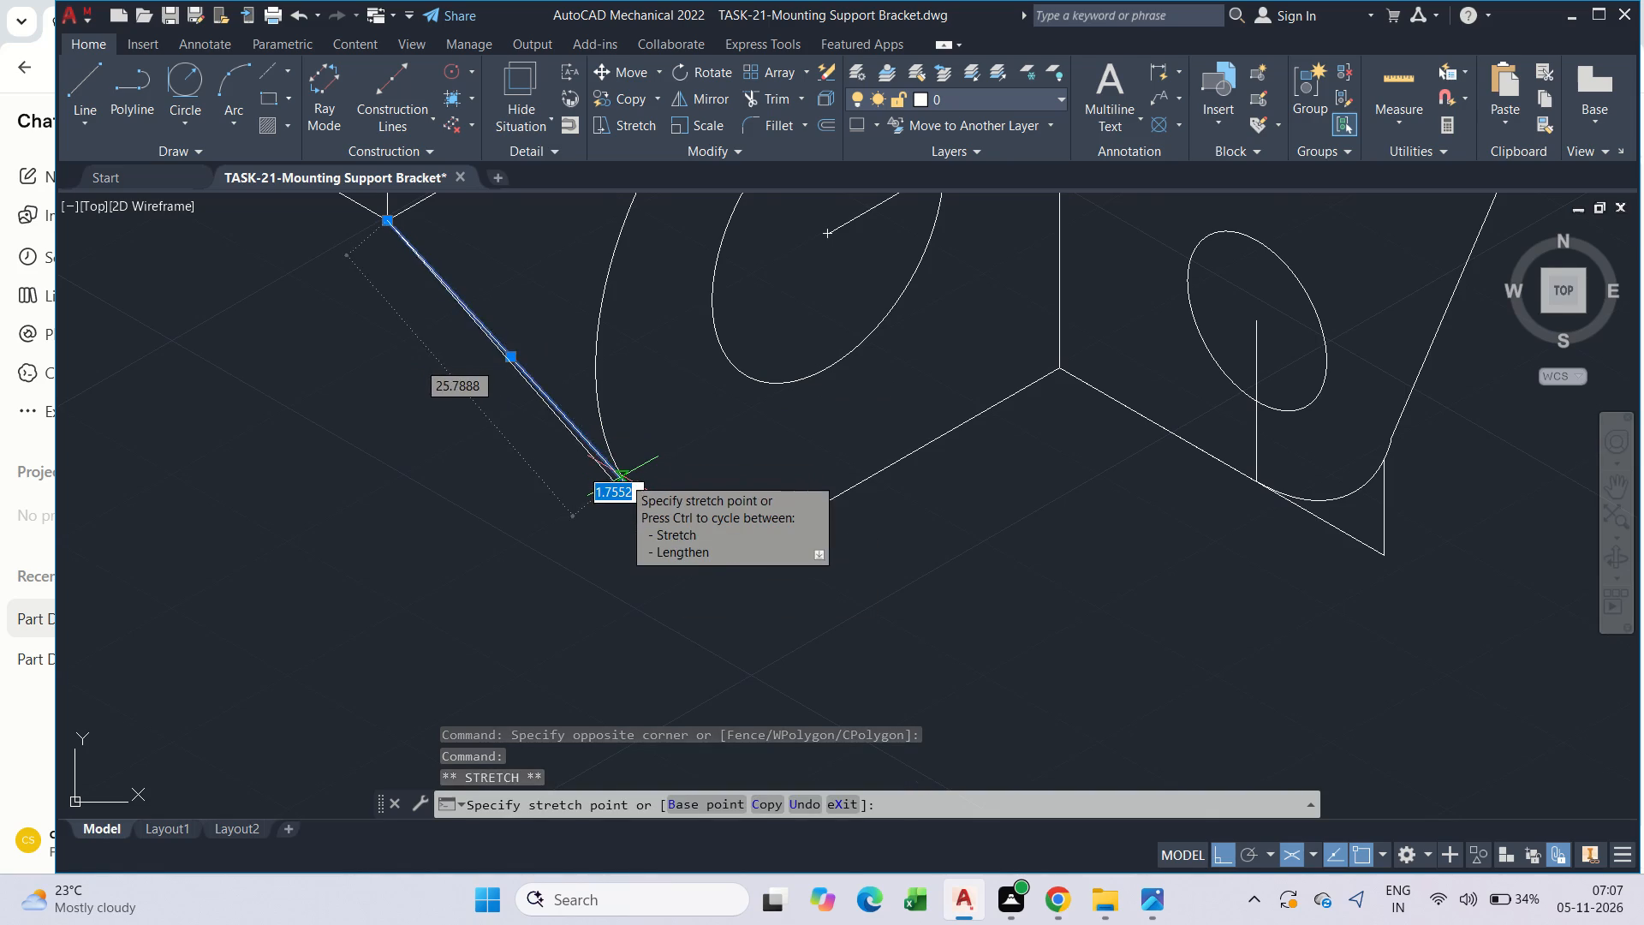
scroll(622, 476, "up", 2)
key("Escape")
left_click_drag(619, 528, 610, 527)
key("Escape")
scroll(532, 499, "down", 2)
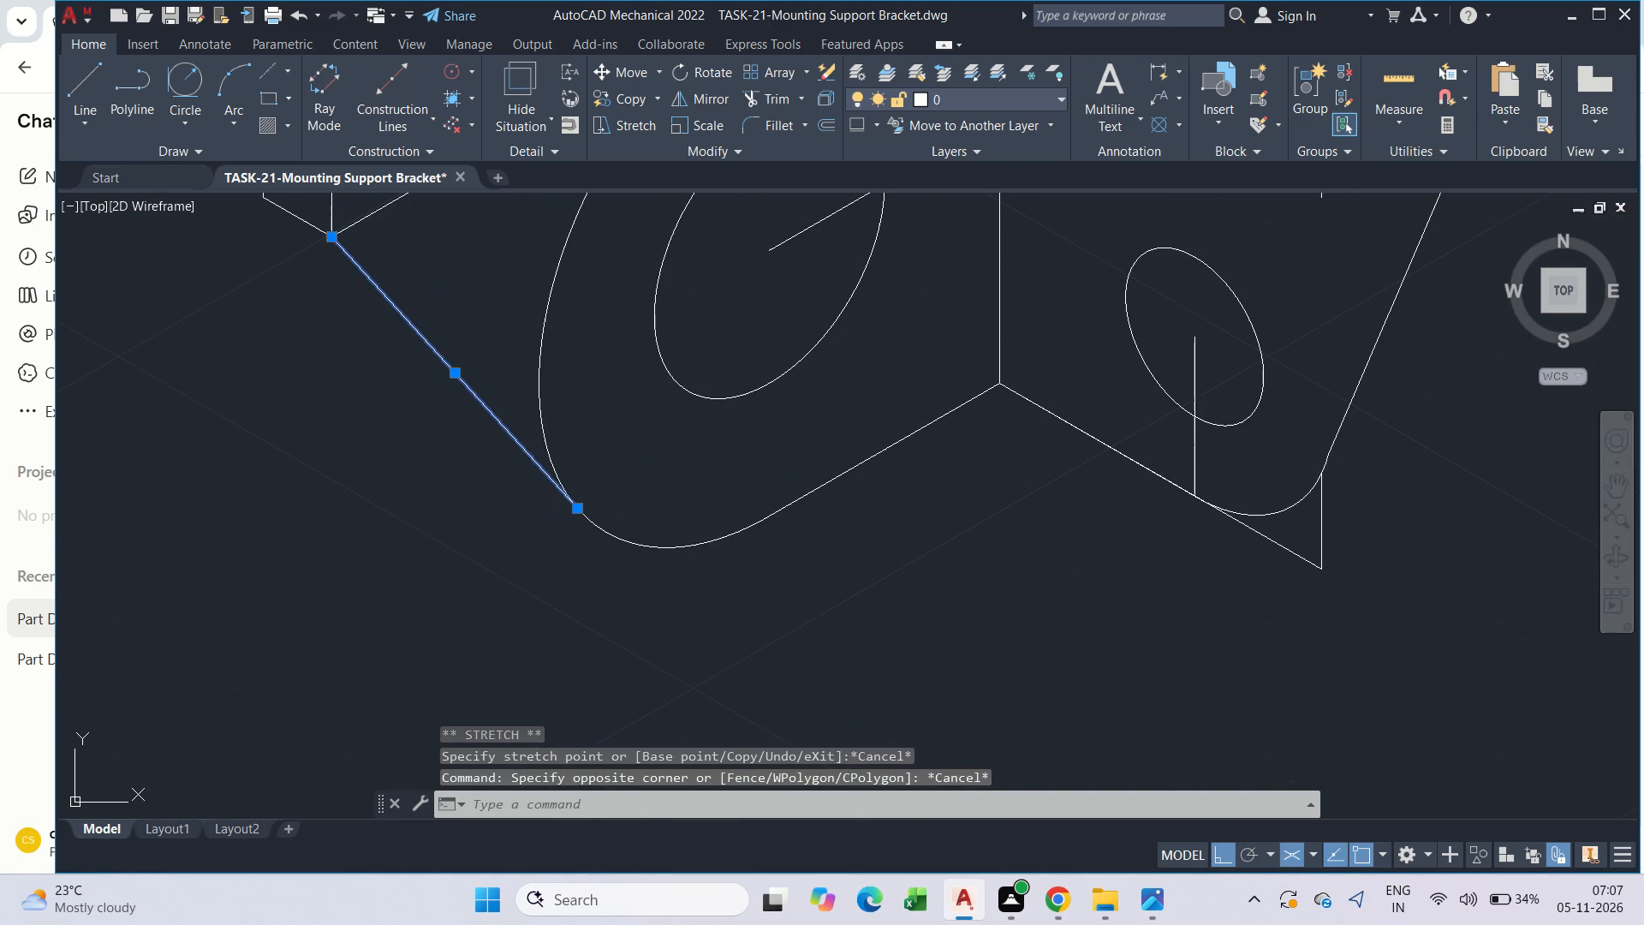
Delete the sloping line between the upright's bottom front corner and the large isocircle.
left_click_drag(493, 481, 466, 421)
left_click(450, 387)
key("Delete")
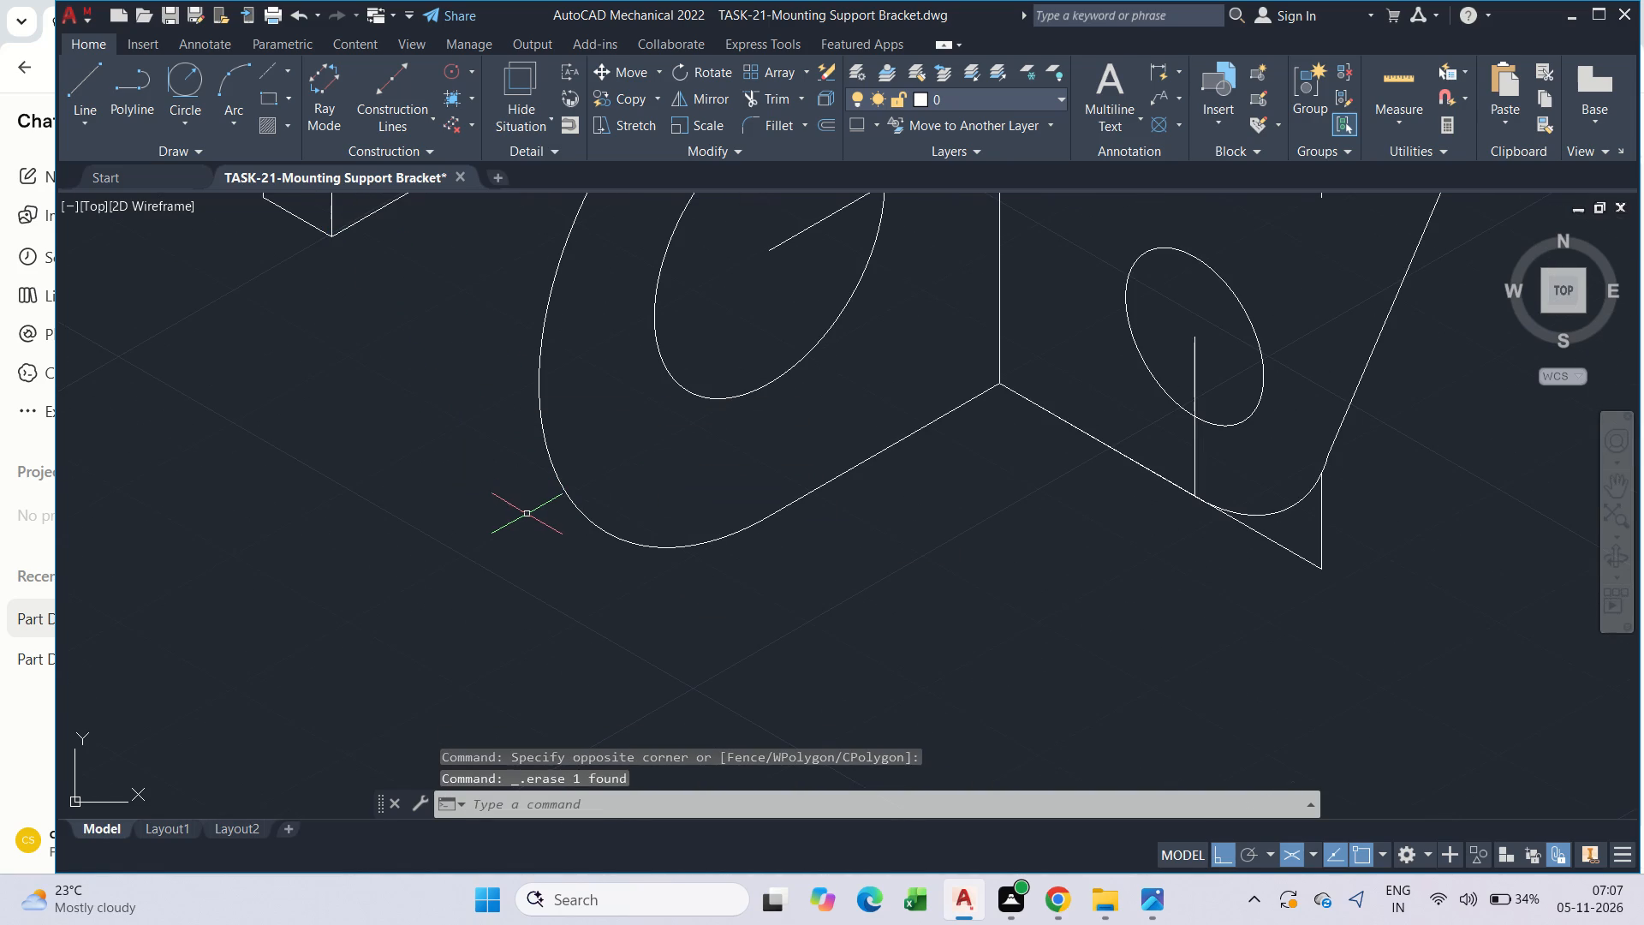
Draw a line about 34.5 long from the large isocircle's lower curve to the upright face's bottom front corner.
type("l")
key("space")
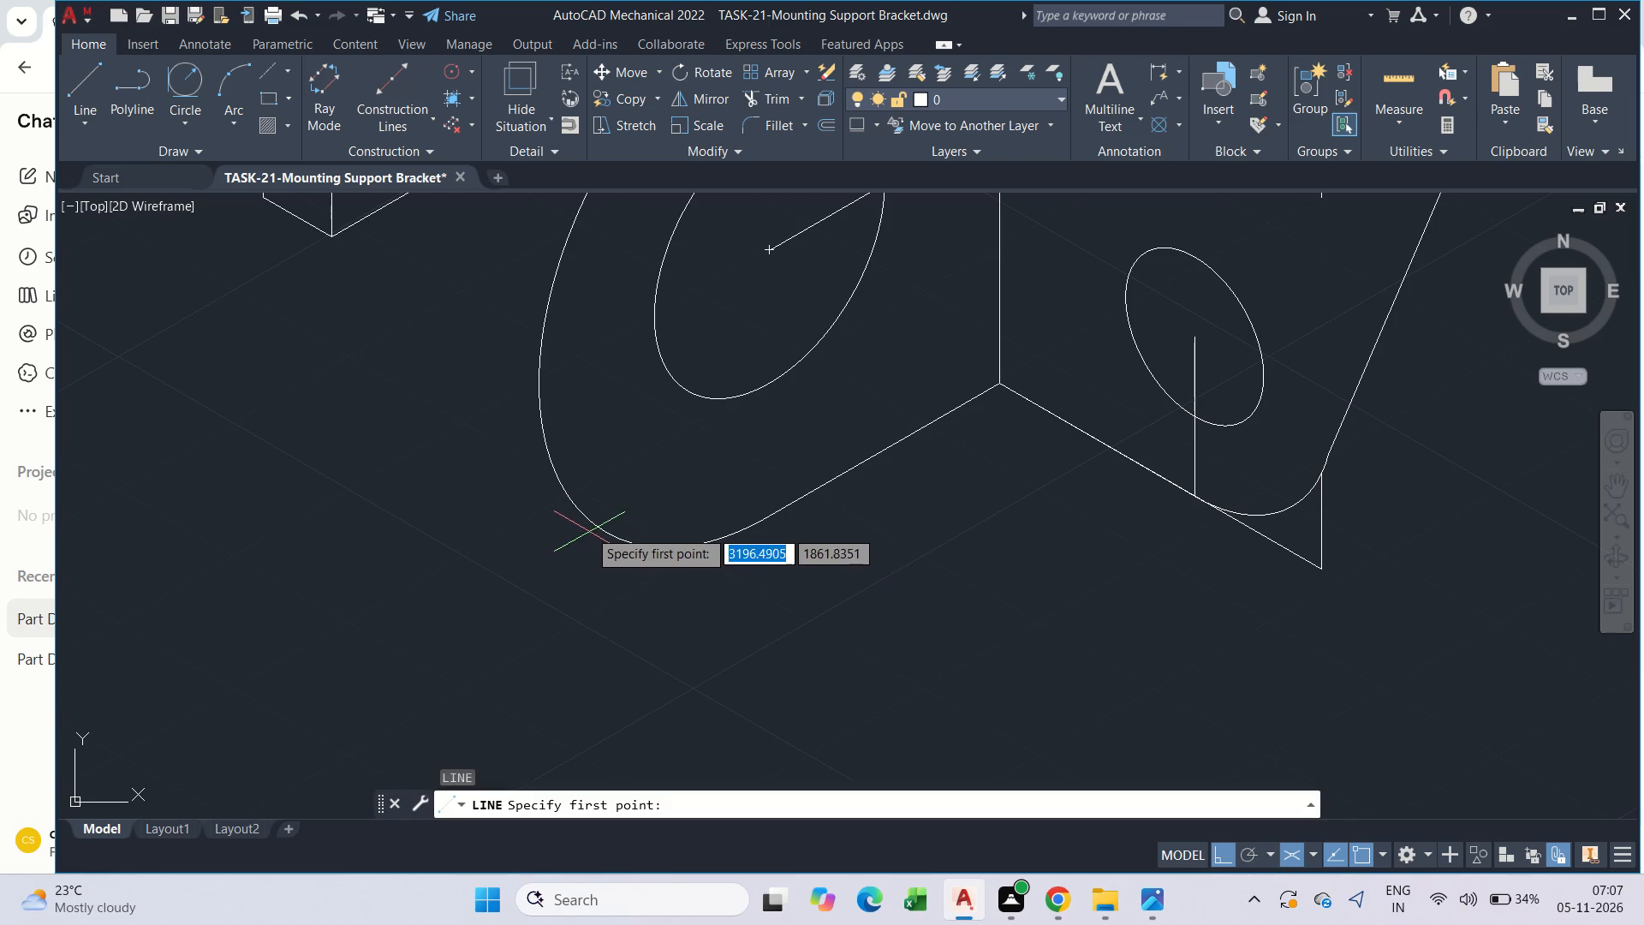
left_click(616, 543)
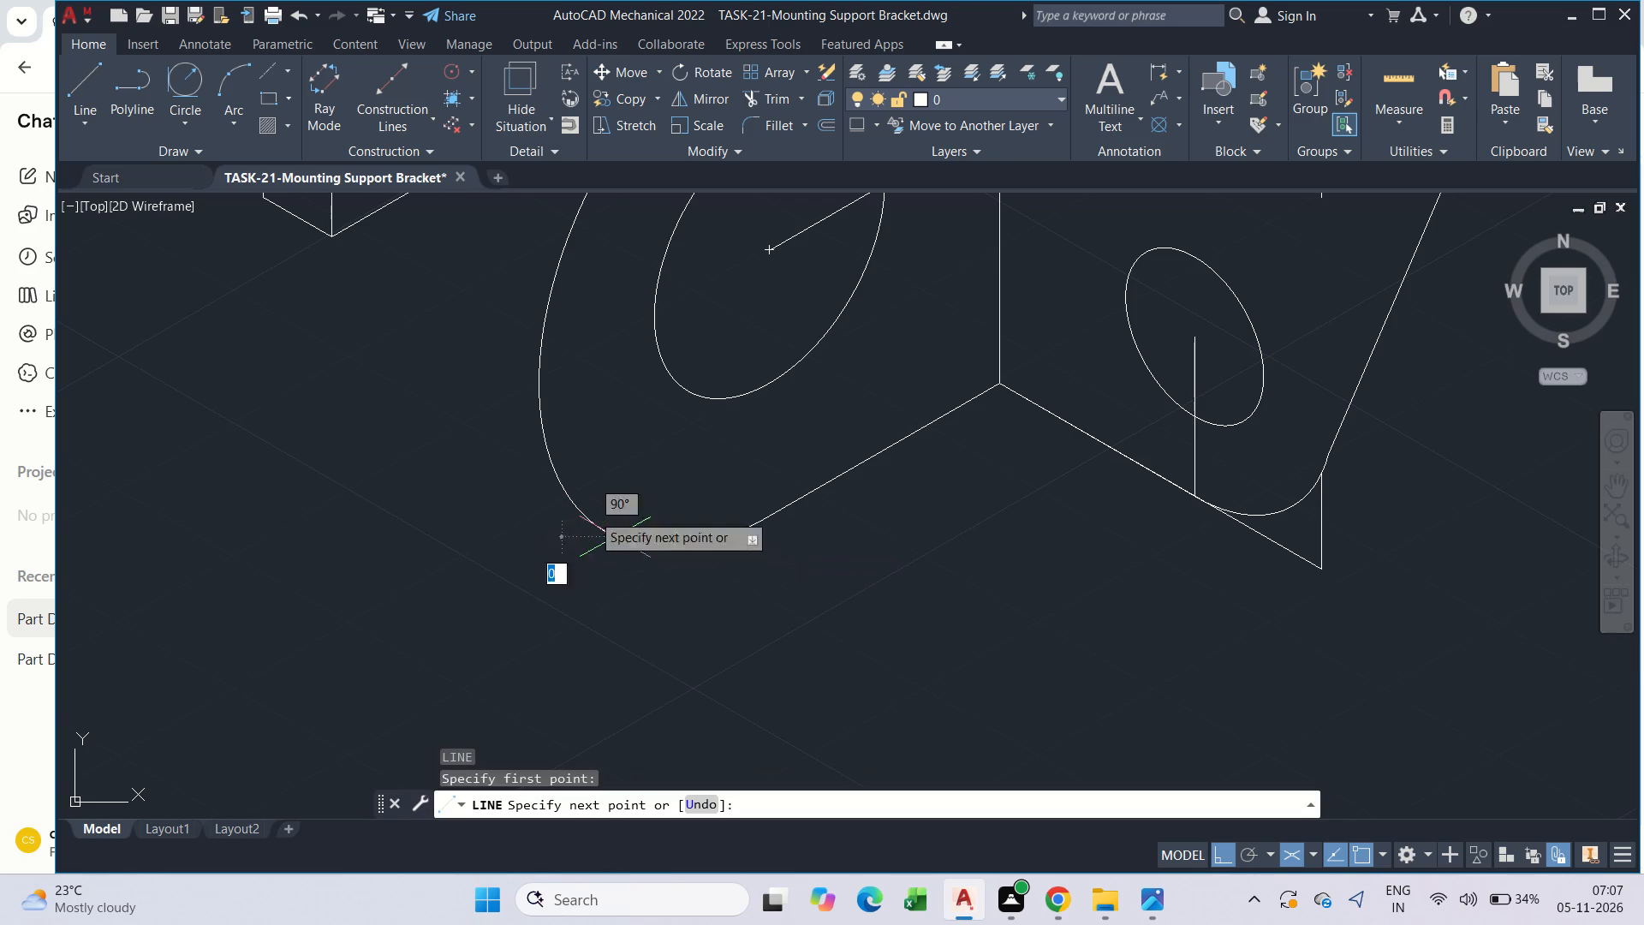
left_click(336, 236)
key("Escape")
key("Escape")
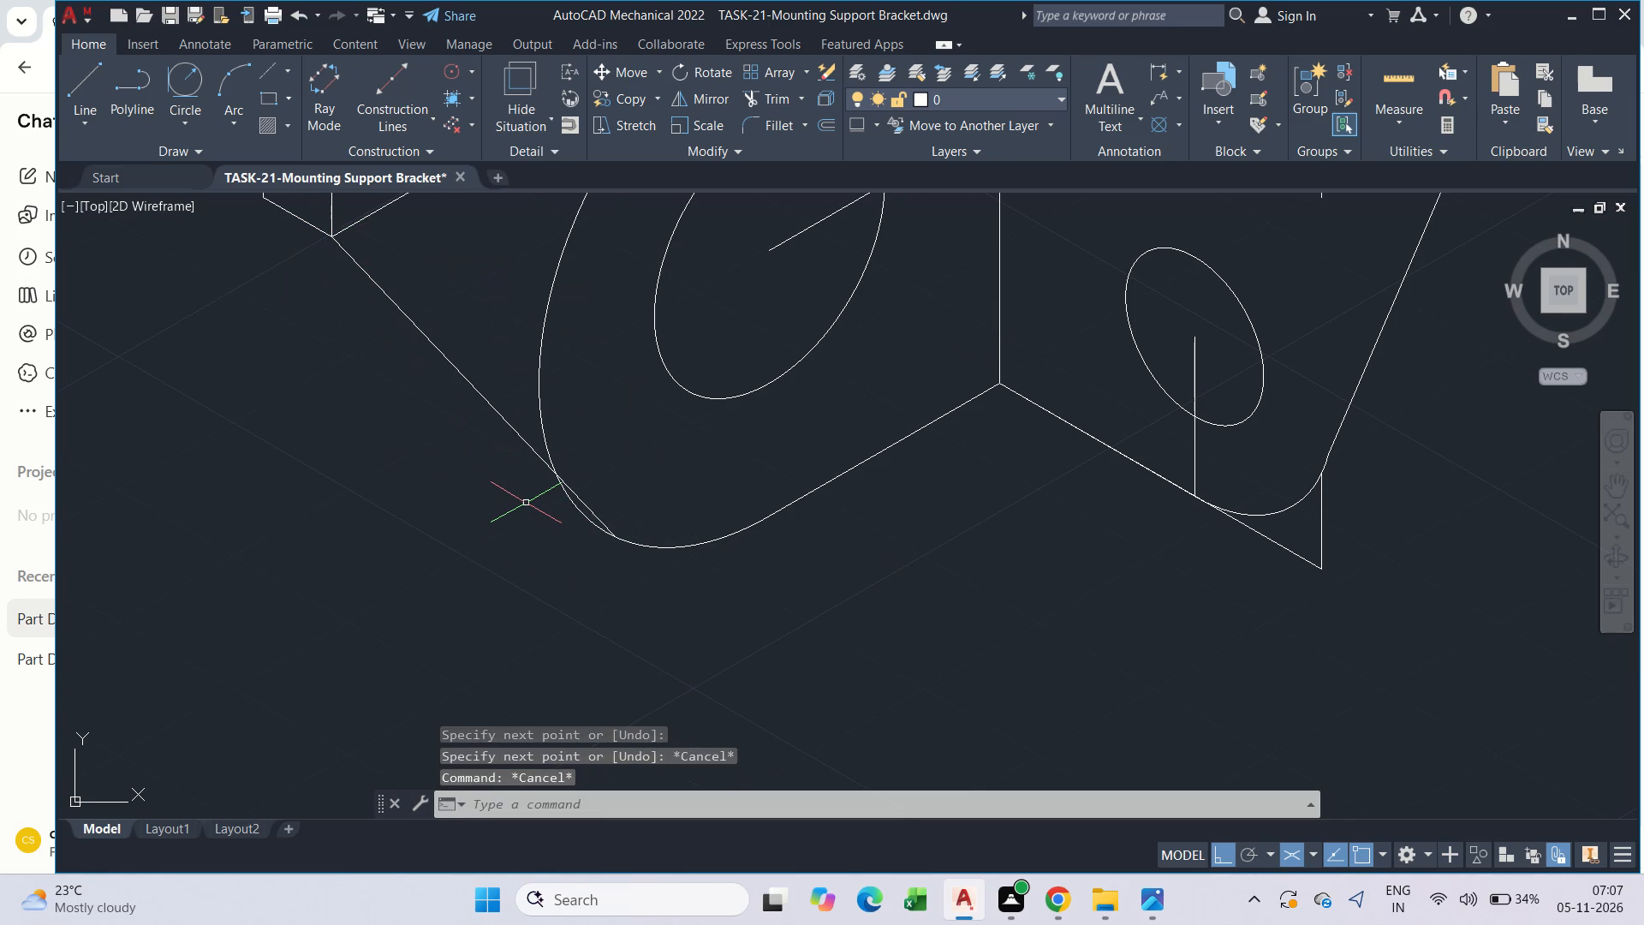
Trim the large isocircle's side arc inside the face and the short arc segment outside the sloping line.
type("tr")
key("space")
left_click_drag(587, 427, 488, 377)
left_click(481, 371)
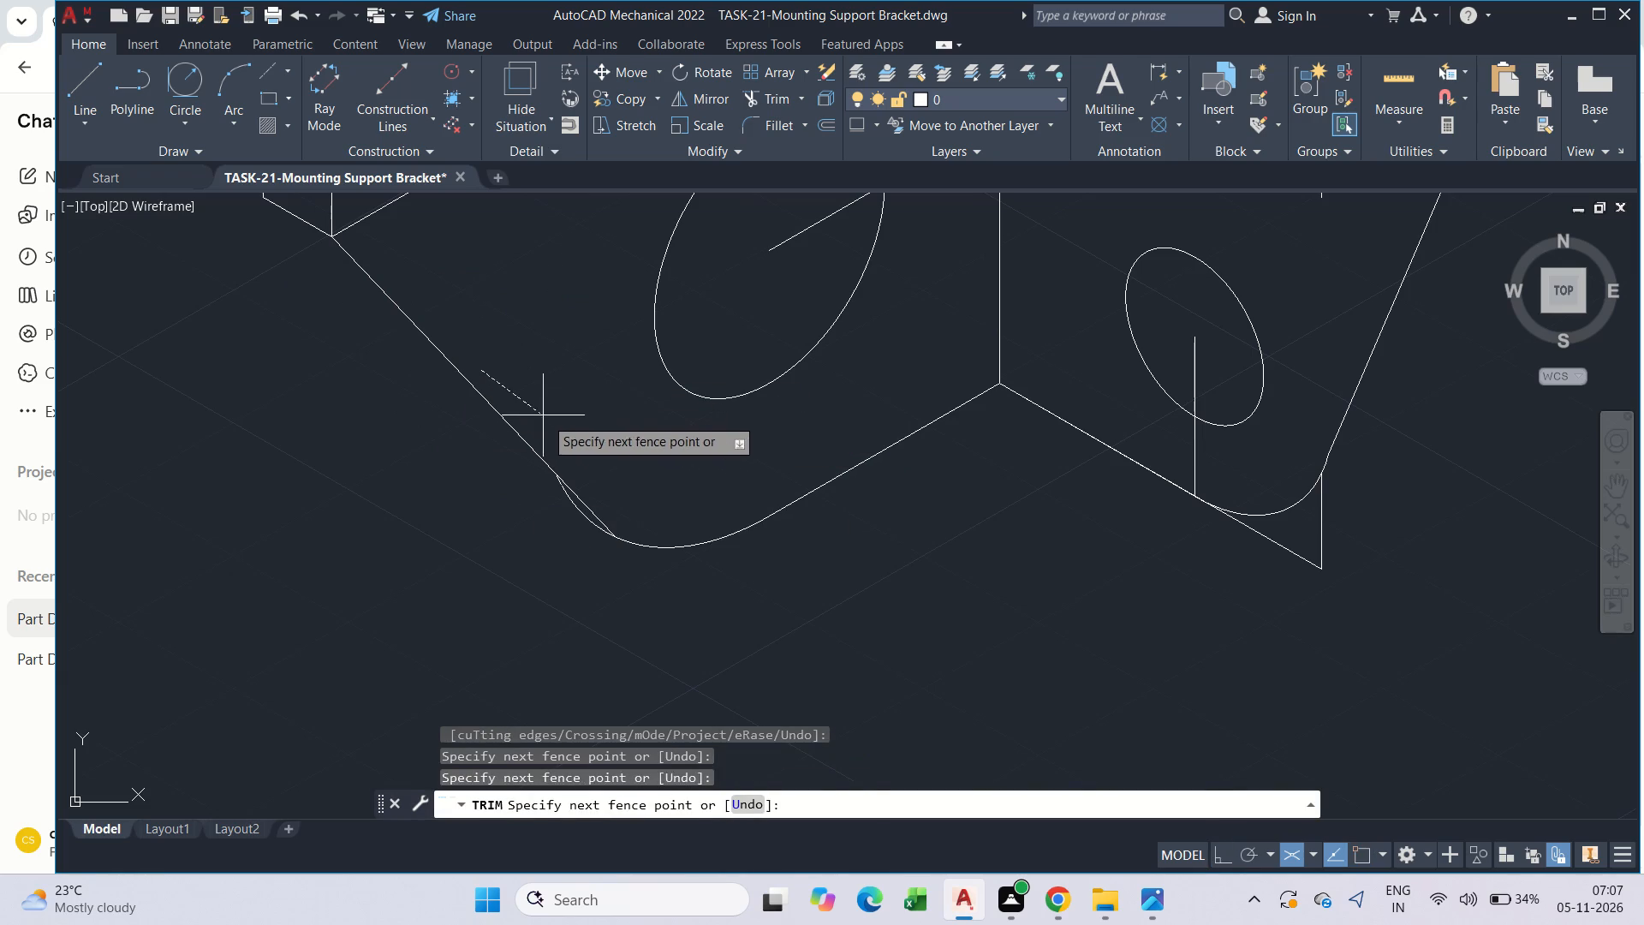
left_click(557, 425)
left_click(577, 510)
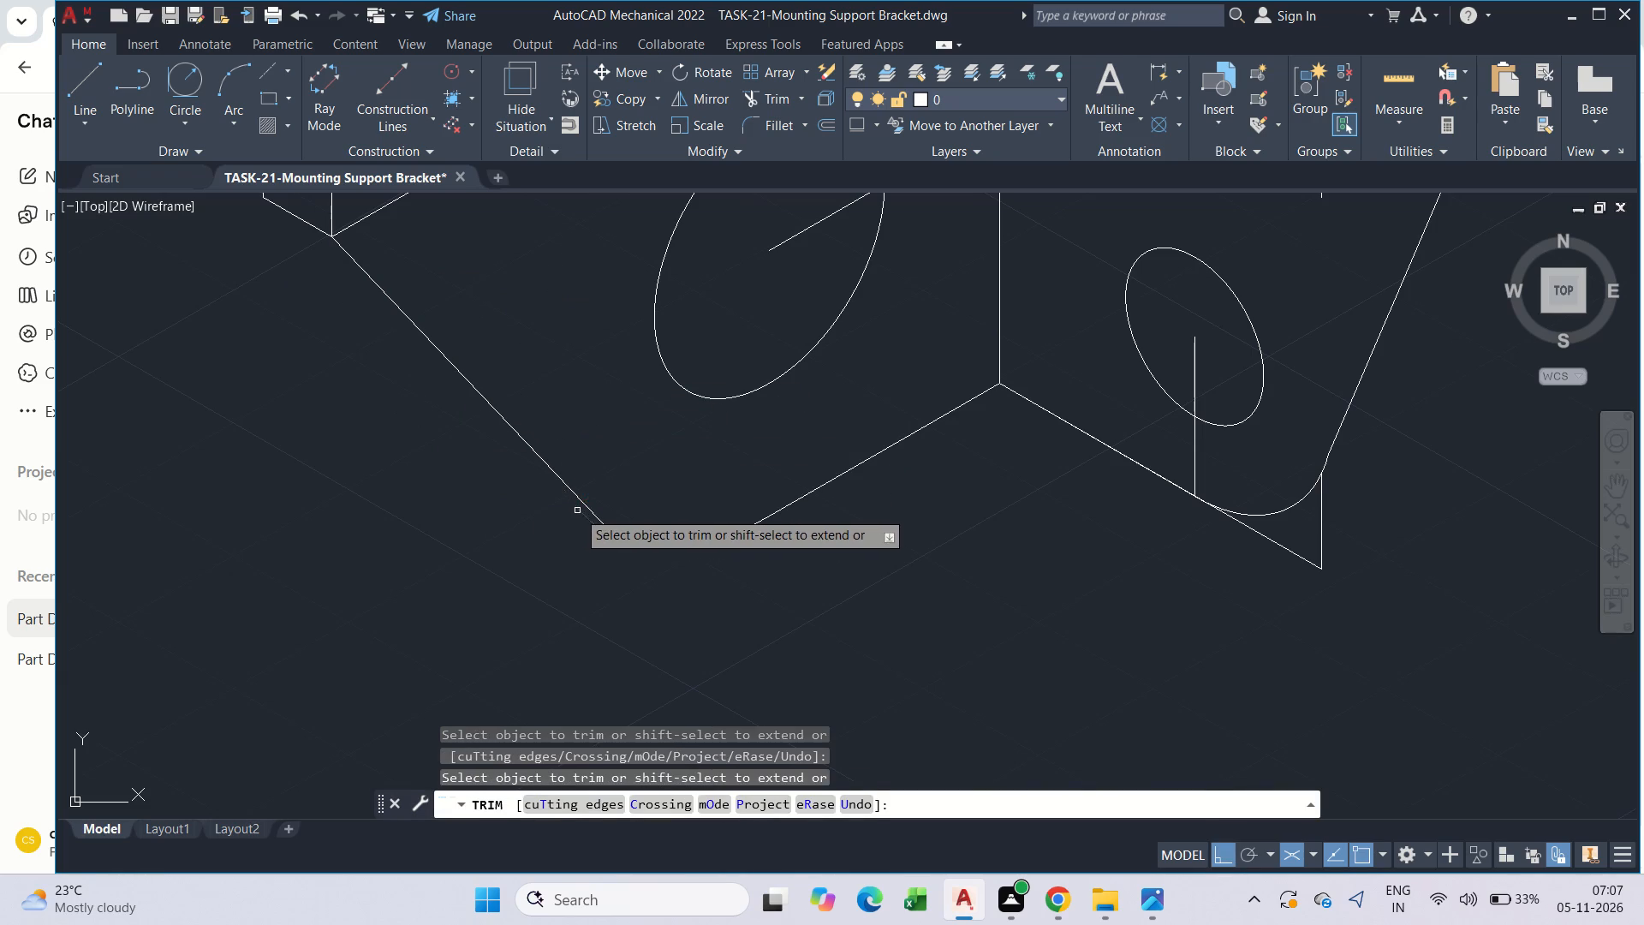
scroll(450, 568, "down", 2)
key("Escape")
key("Escape")
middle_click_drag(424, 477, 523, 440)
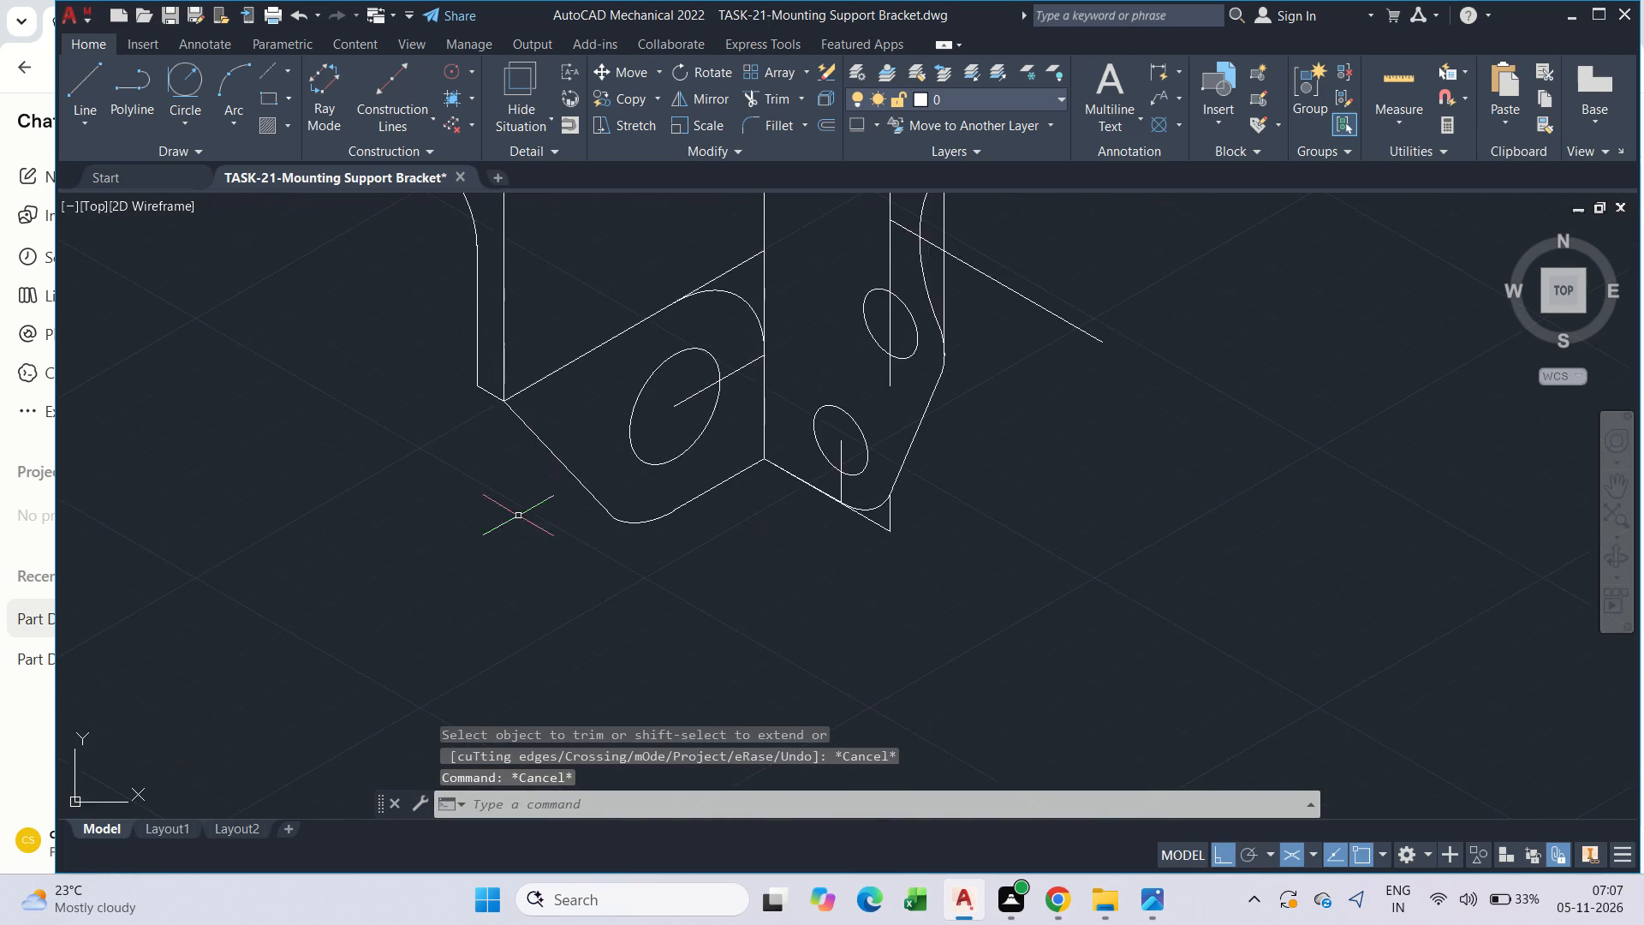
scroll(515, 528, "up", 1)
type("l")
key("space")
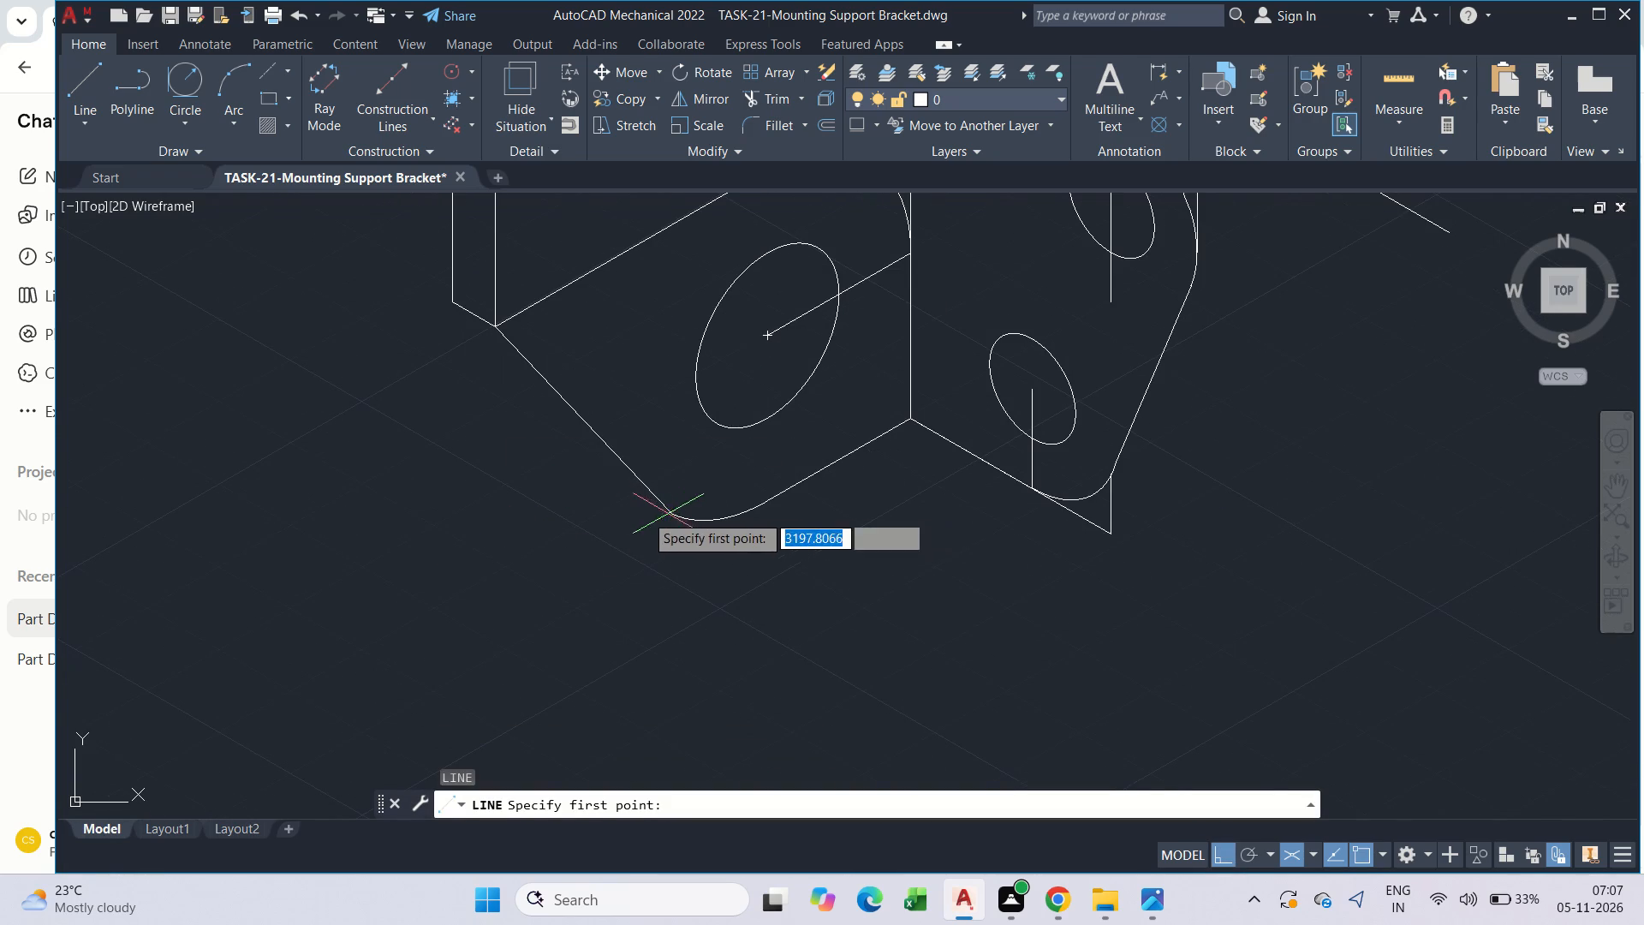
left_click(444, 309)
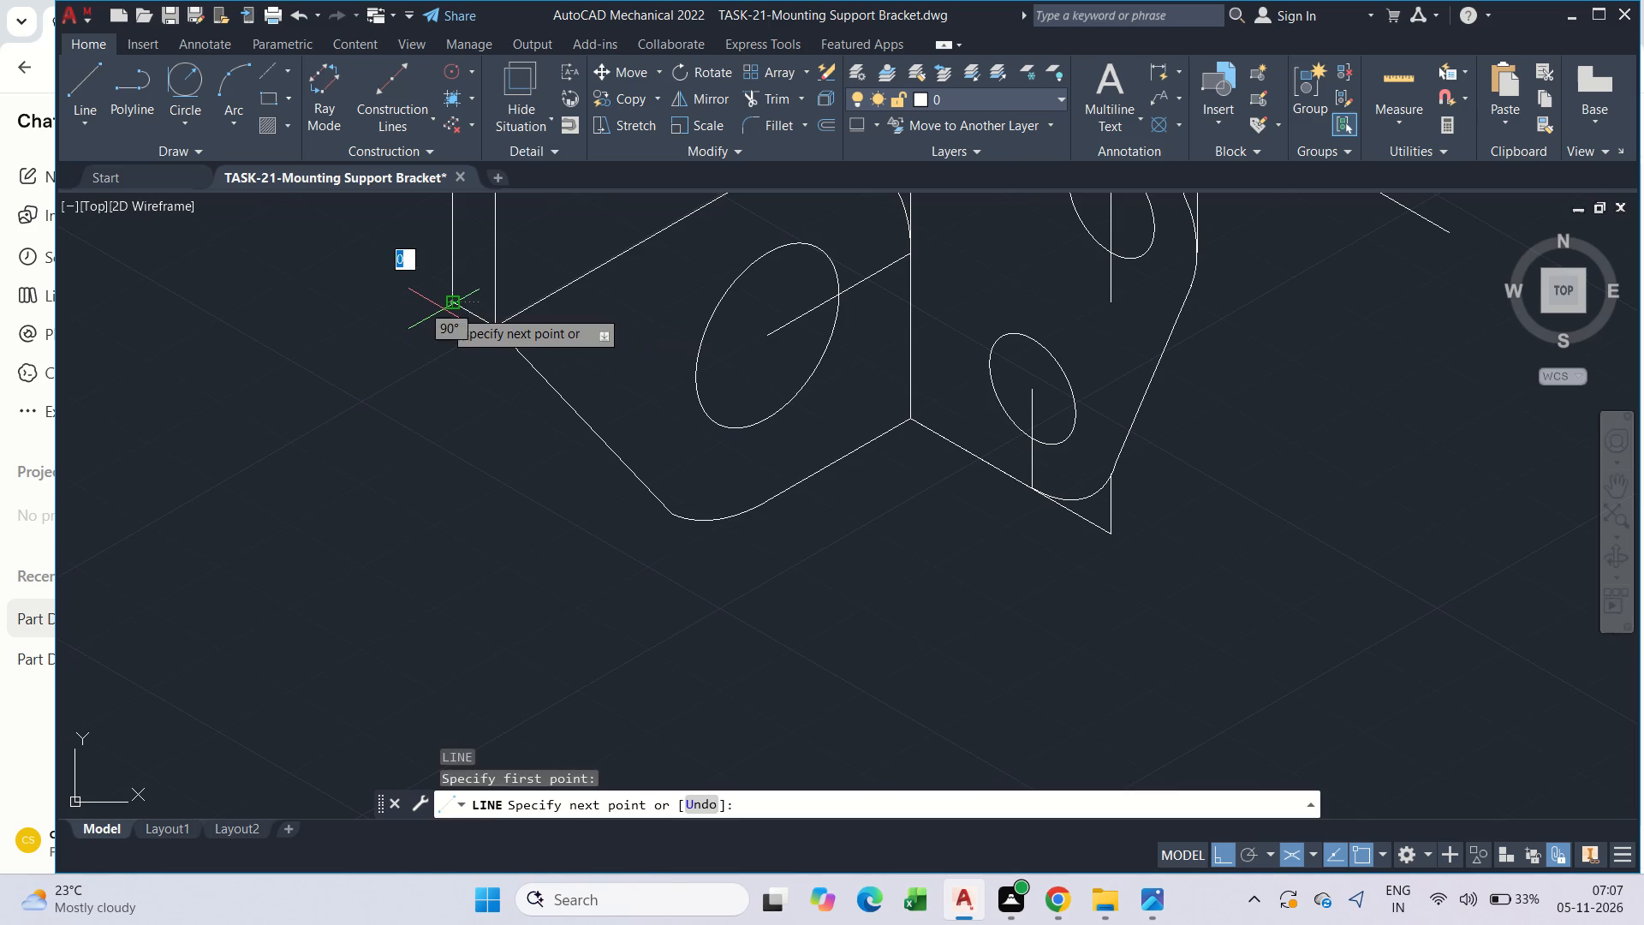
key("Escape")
Draw a 6-long thickness edge at 150° from the sloping line's lower end, continuing with a sloping line to the upright's outer bottom corner.
type("l")
key("space")
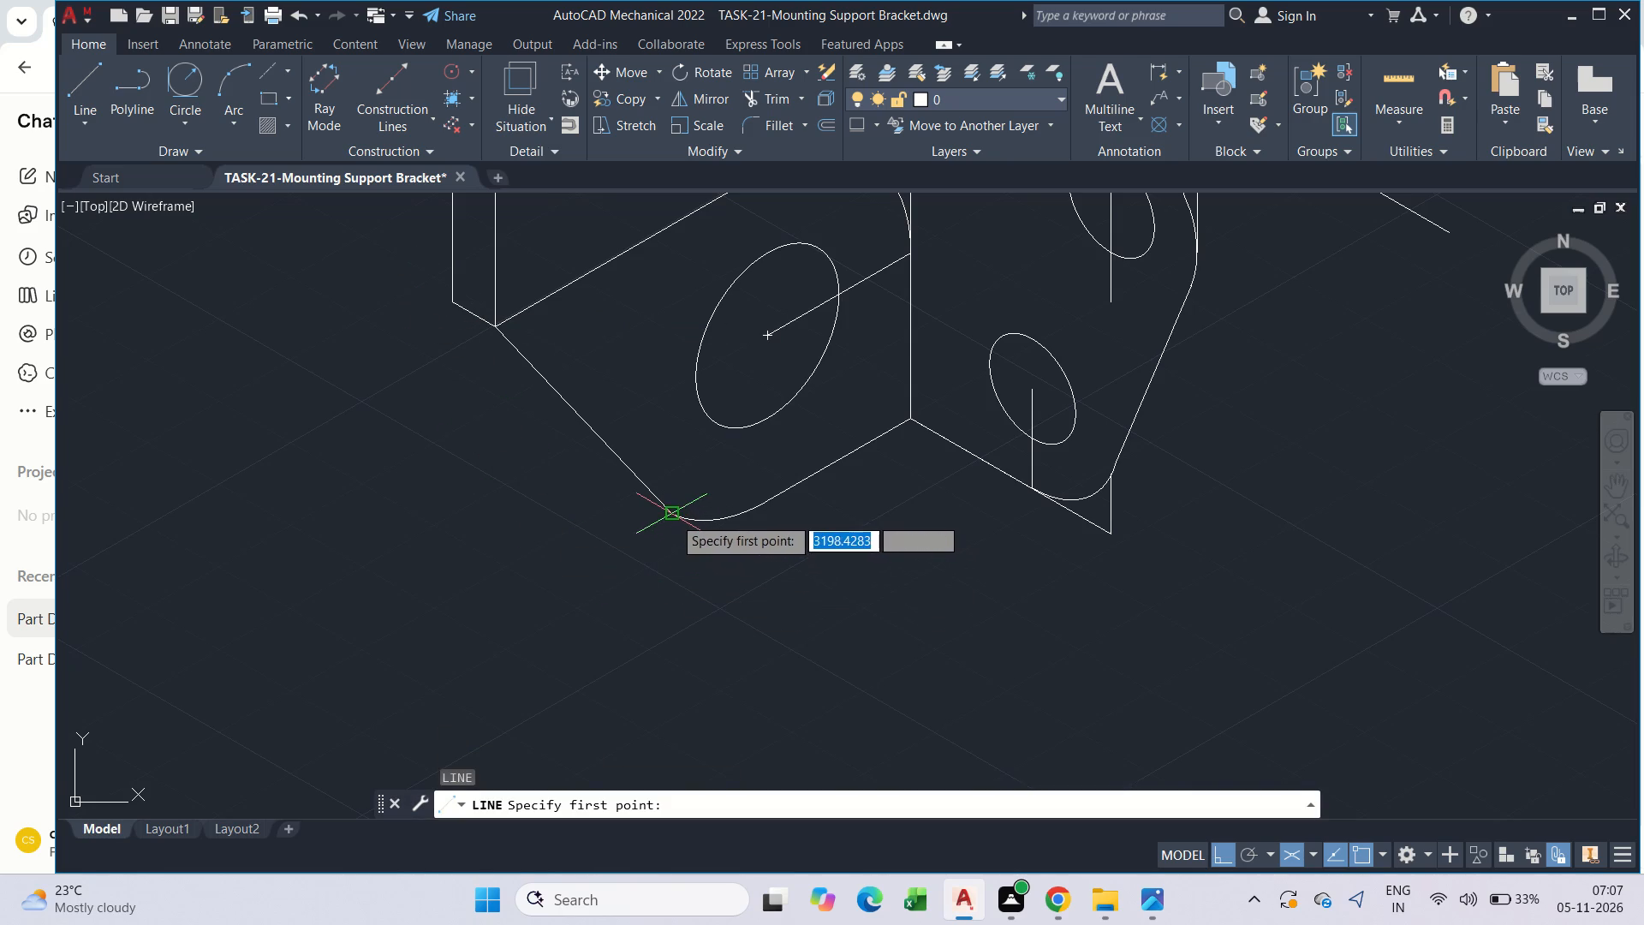
left_click_drag(671, 516, 631, 509)
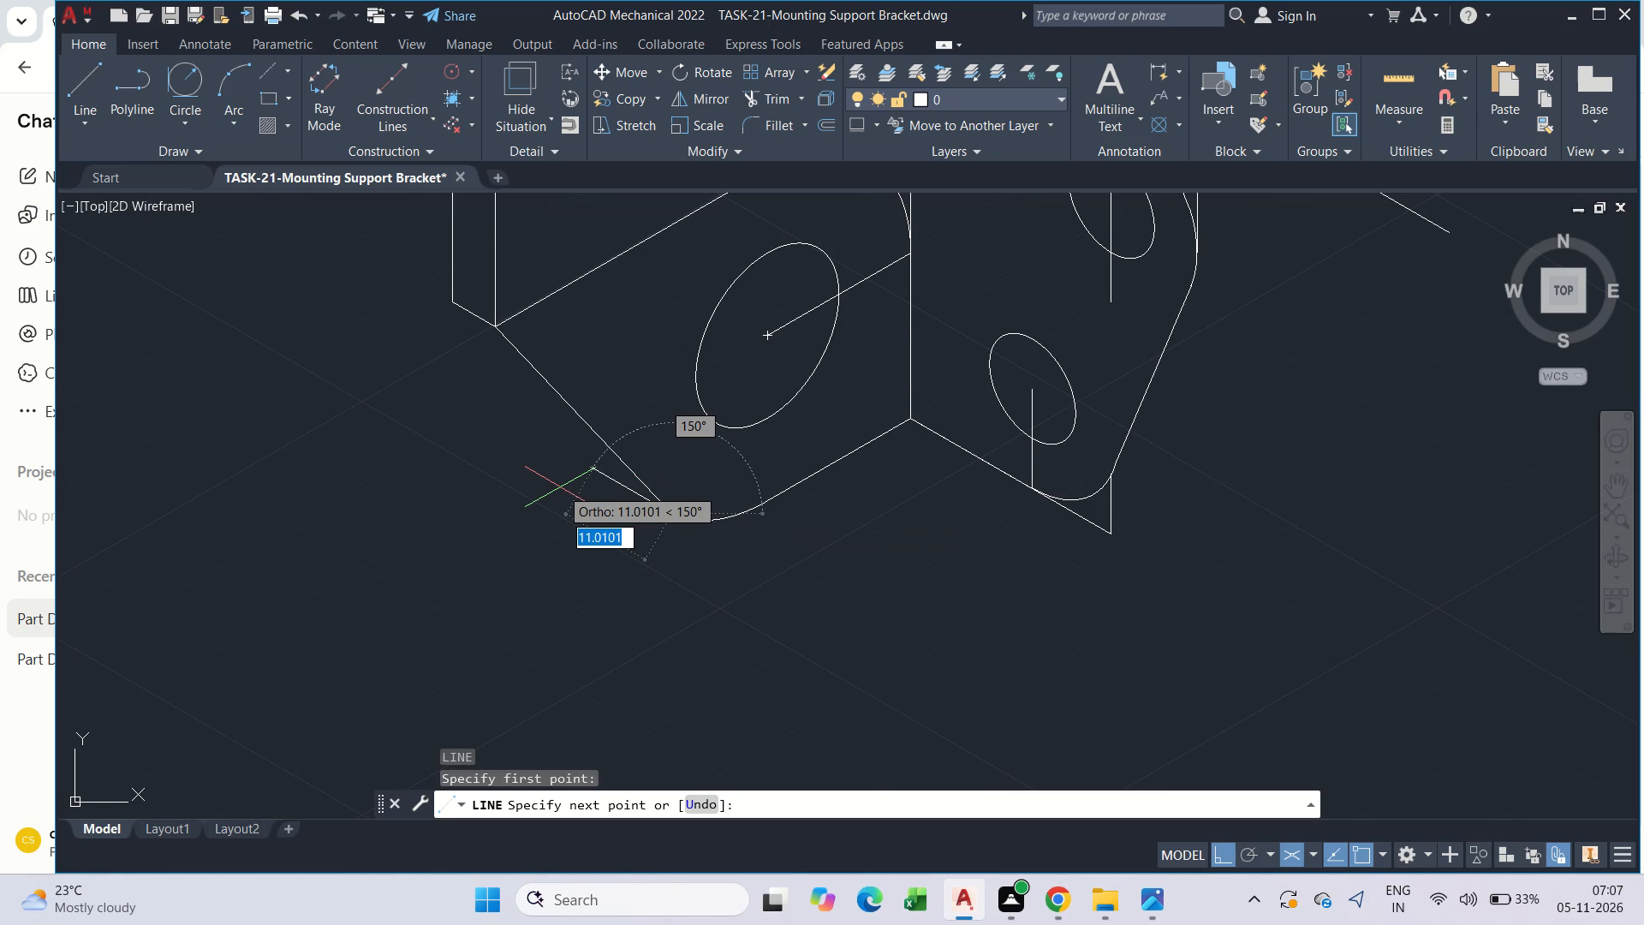
key("6")
key("Return")
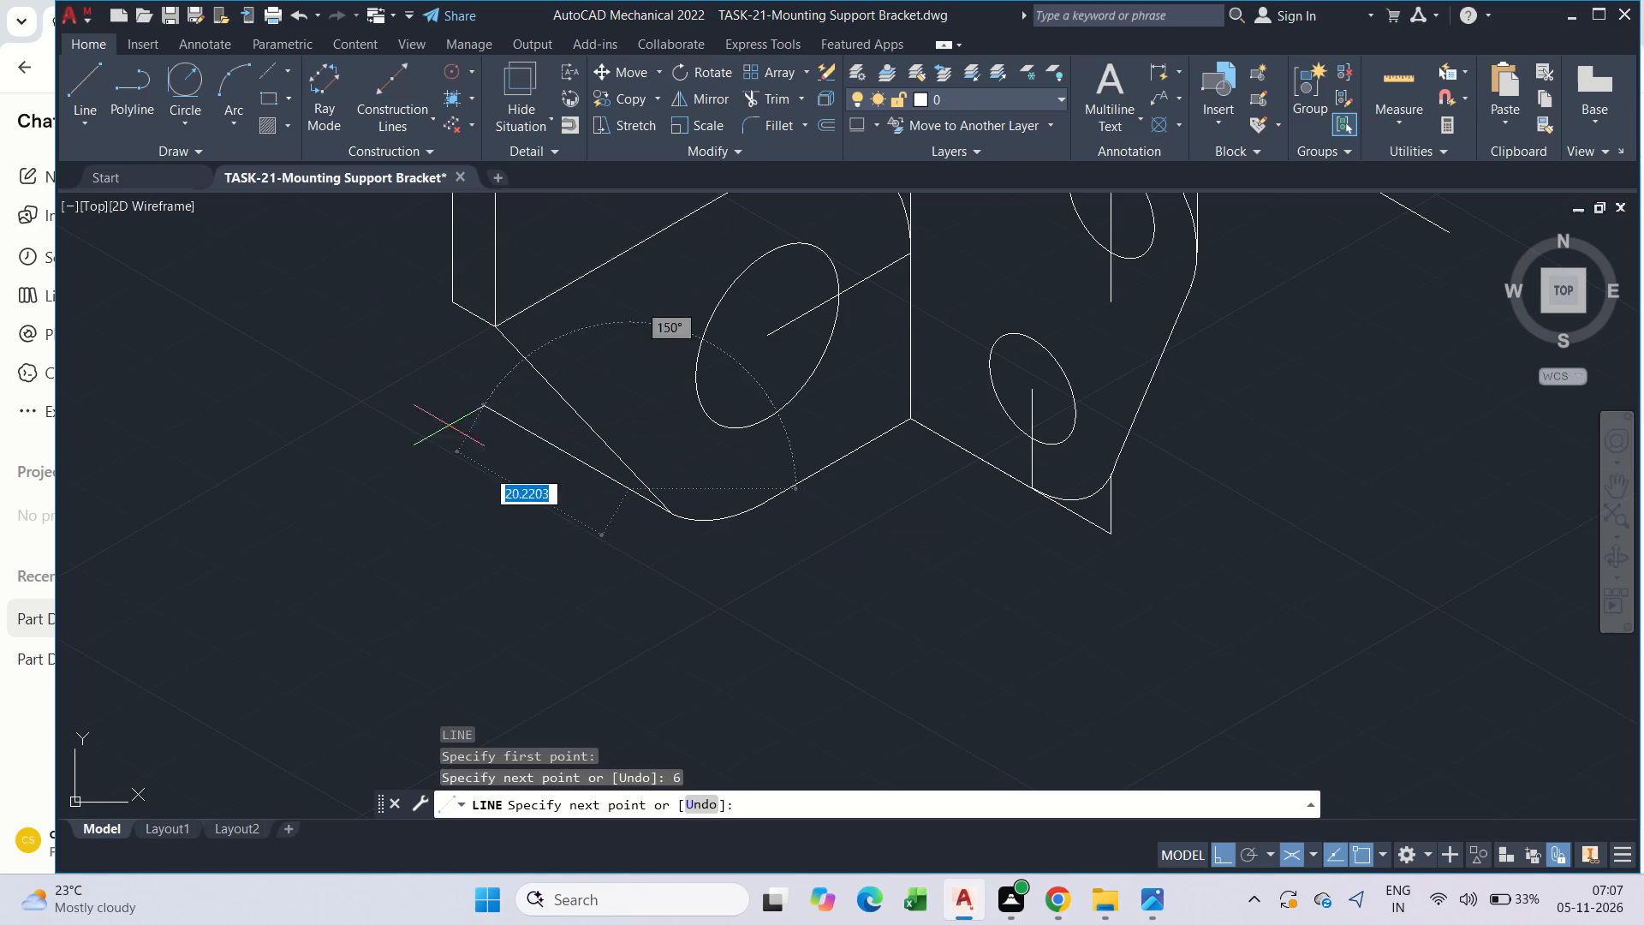
left_click(456, 304)
key("Escape")
scroll(497, 504, "down", 2)
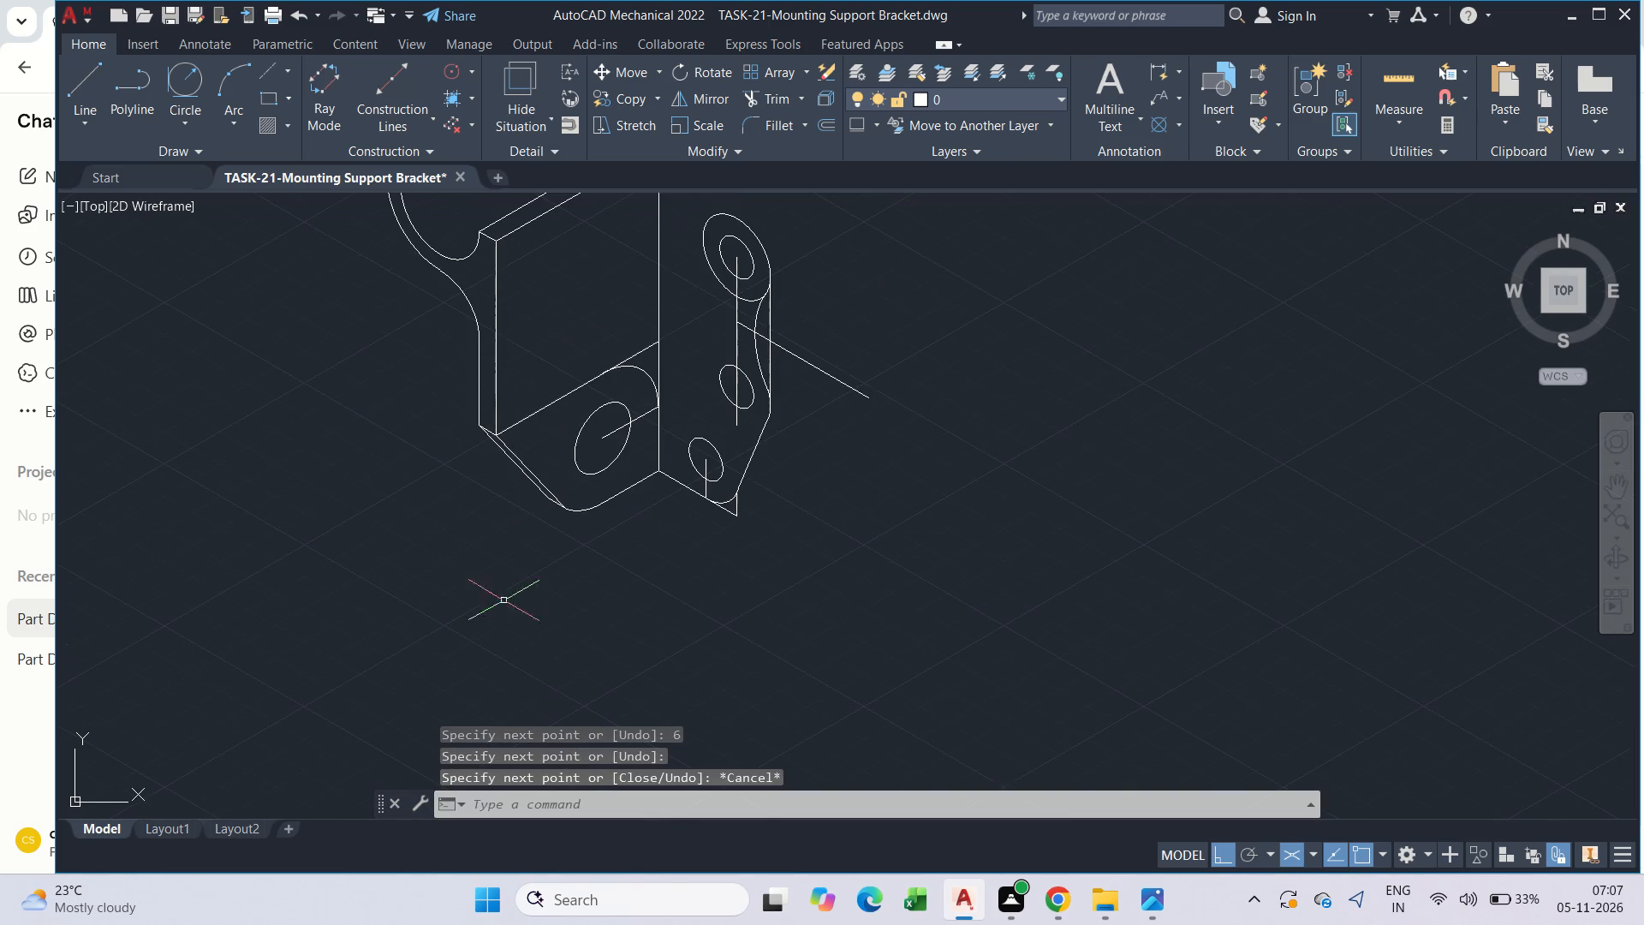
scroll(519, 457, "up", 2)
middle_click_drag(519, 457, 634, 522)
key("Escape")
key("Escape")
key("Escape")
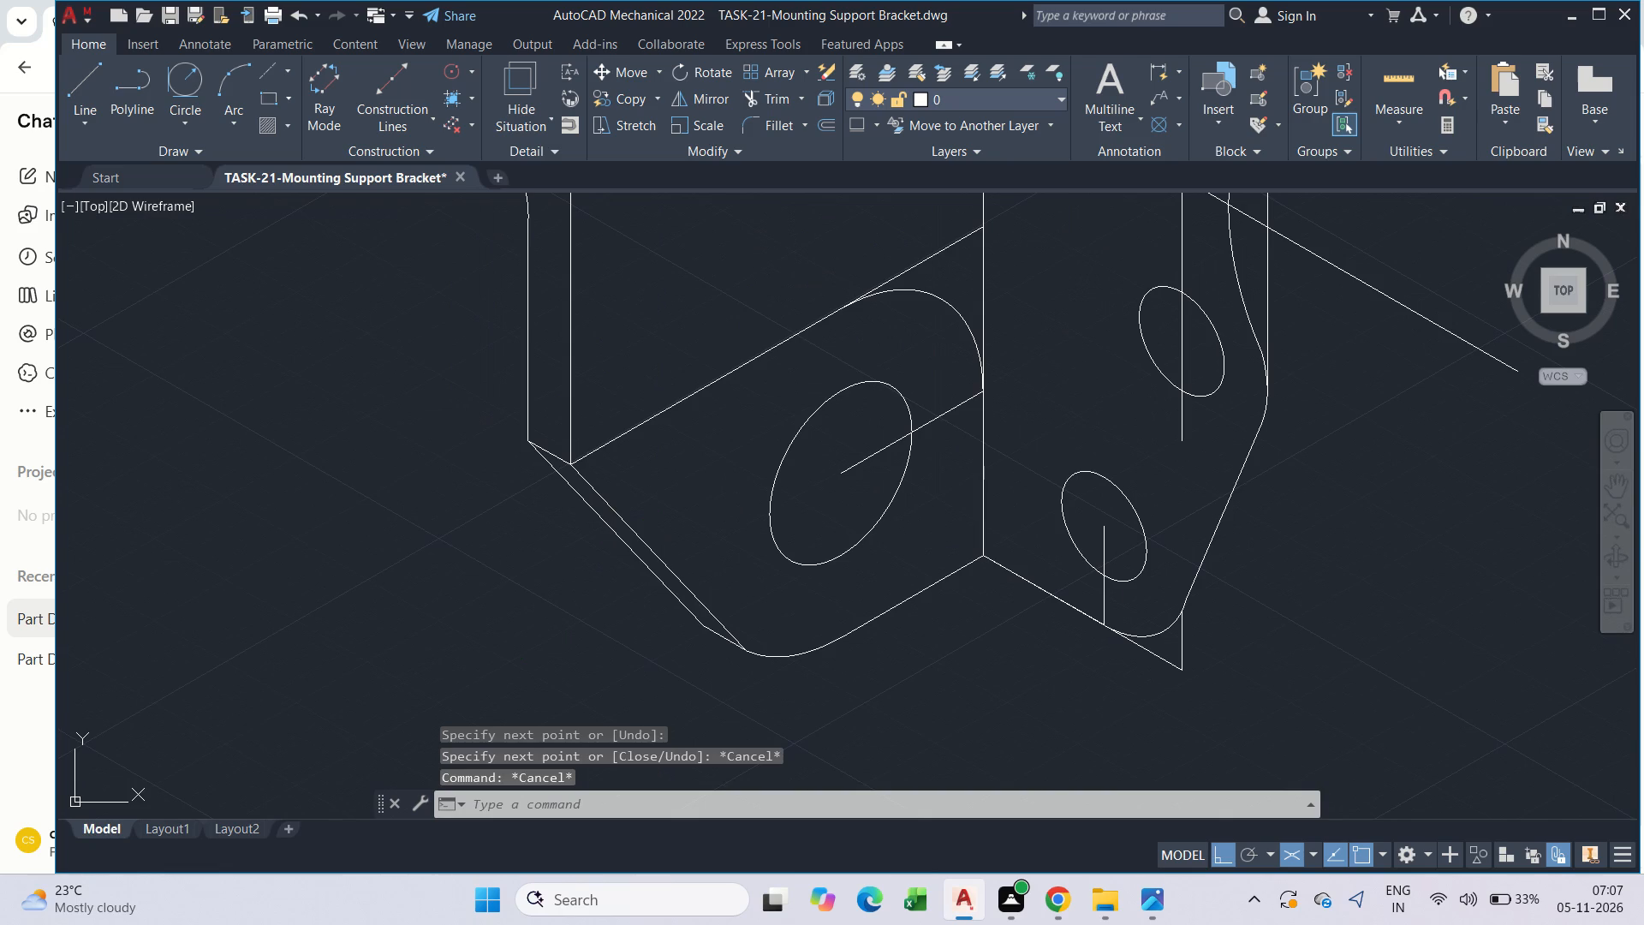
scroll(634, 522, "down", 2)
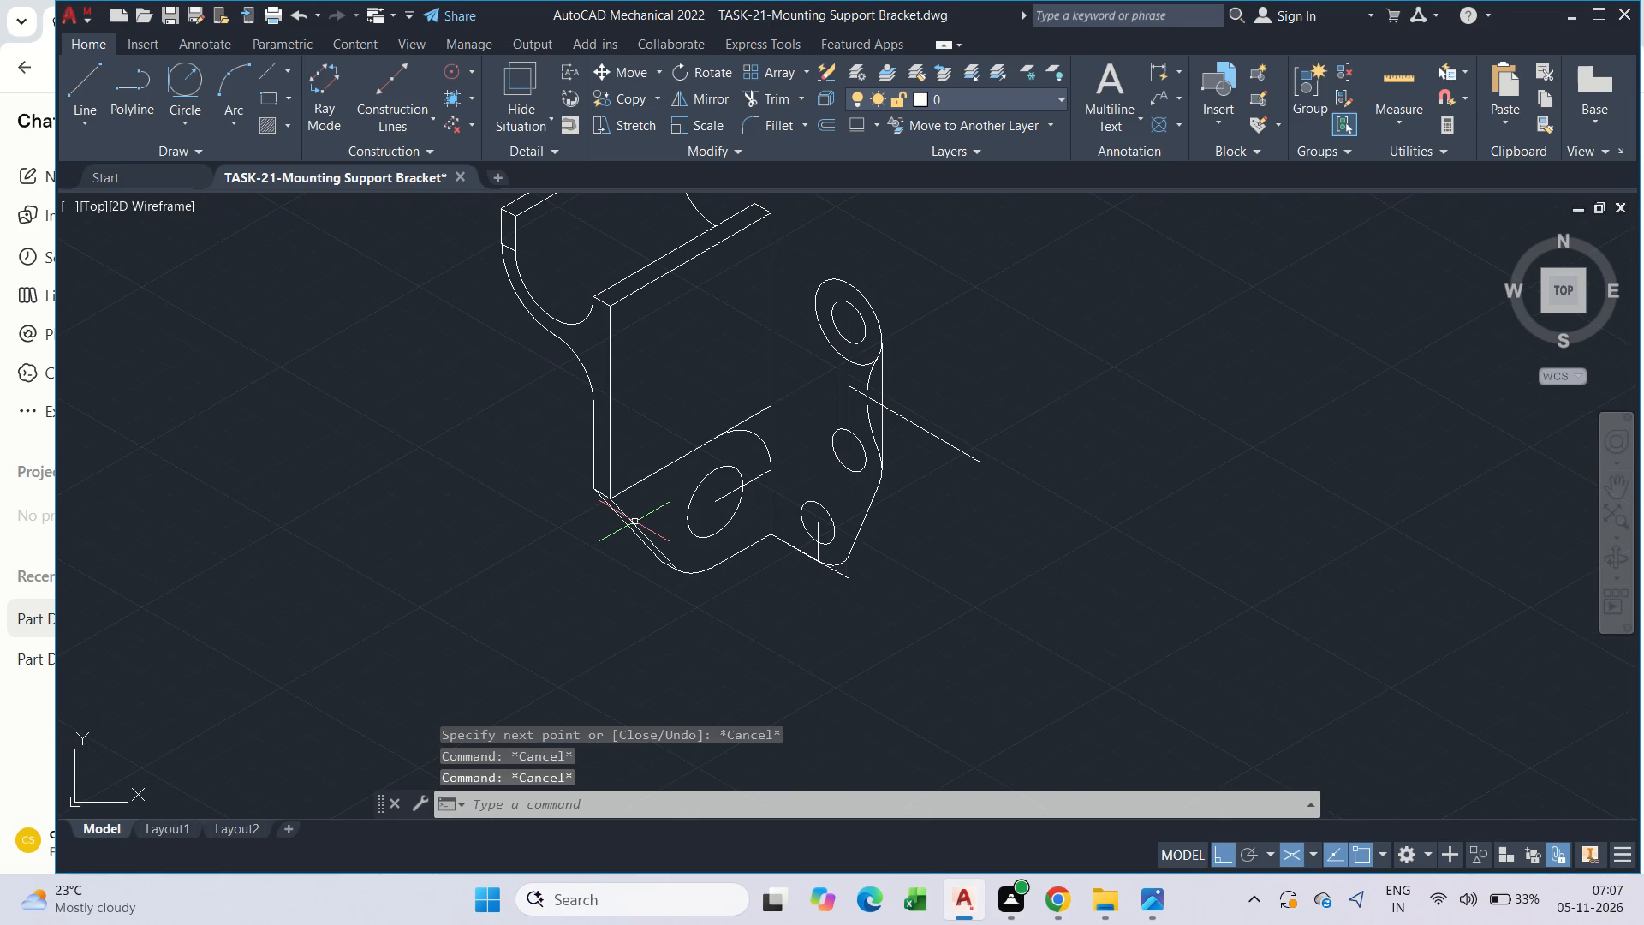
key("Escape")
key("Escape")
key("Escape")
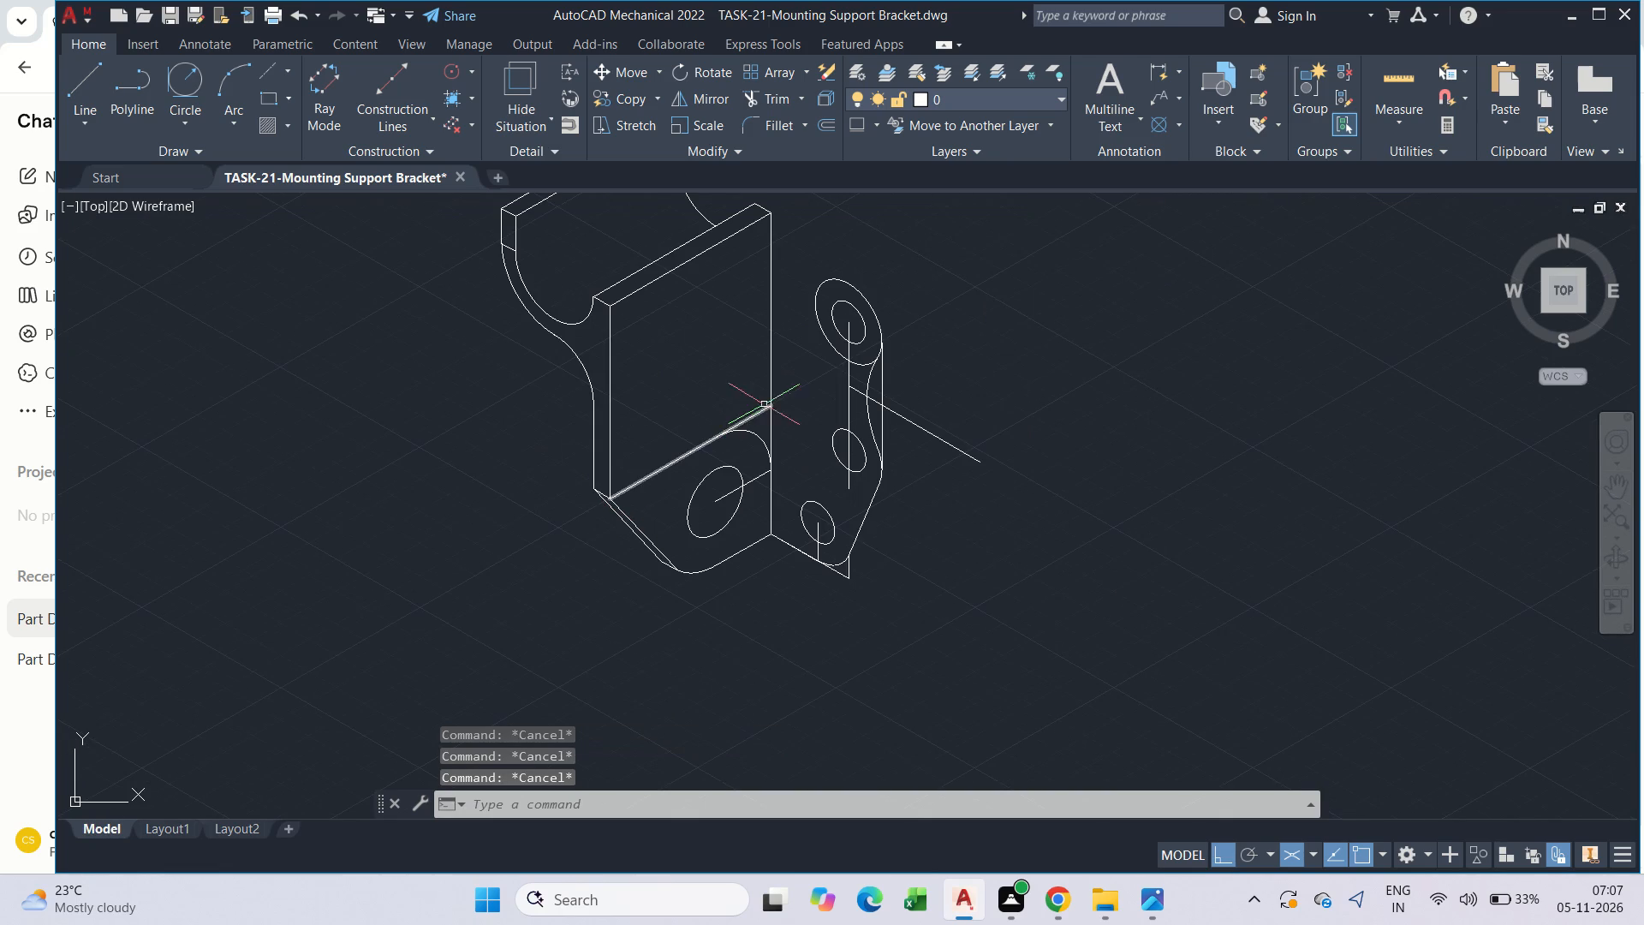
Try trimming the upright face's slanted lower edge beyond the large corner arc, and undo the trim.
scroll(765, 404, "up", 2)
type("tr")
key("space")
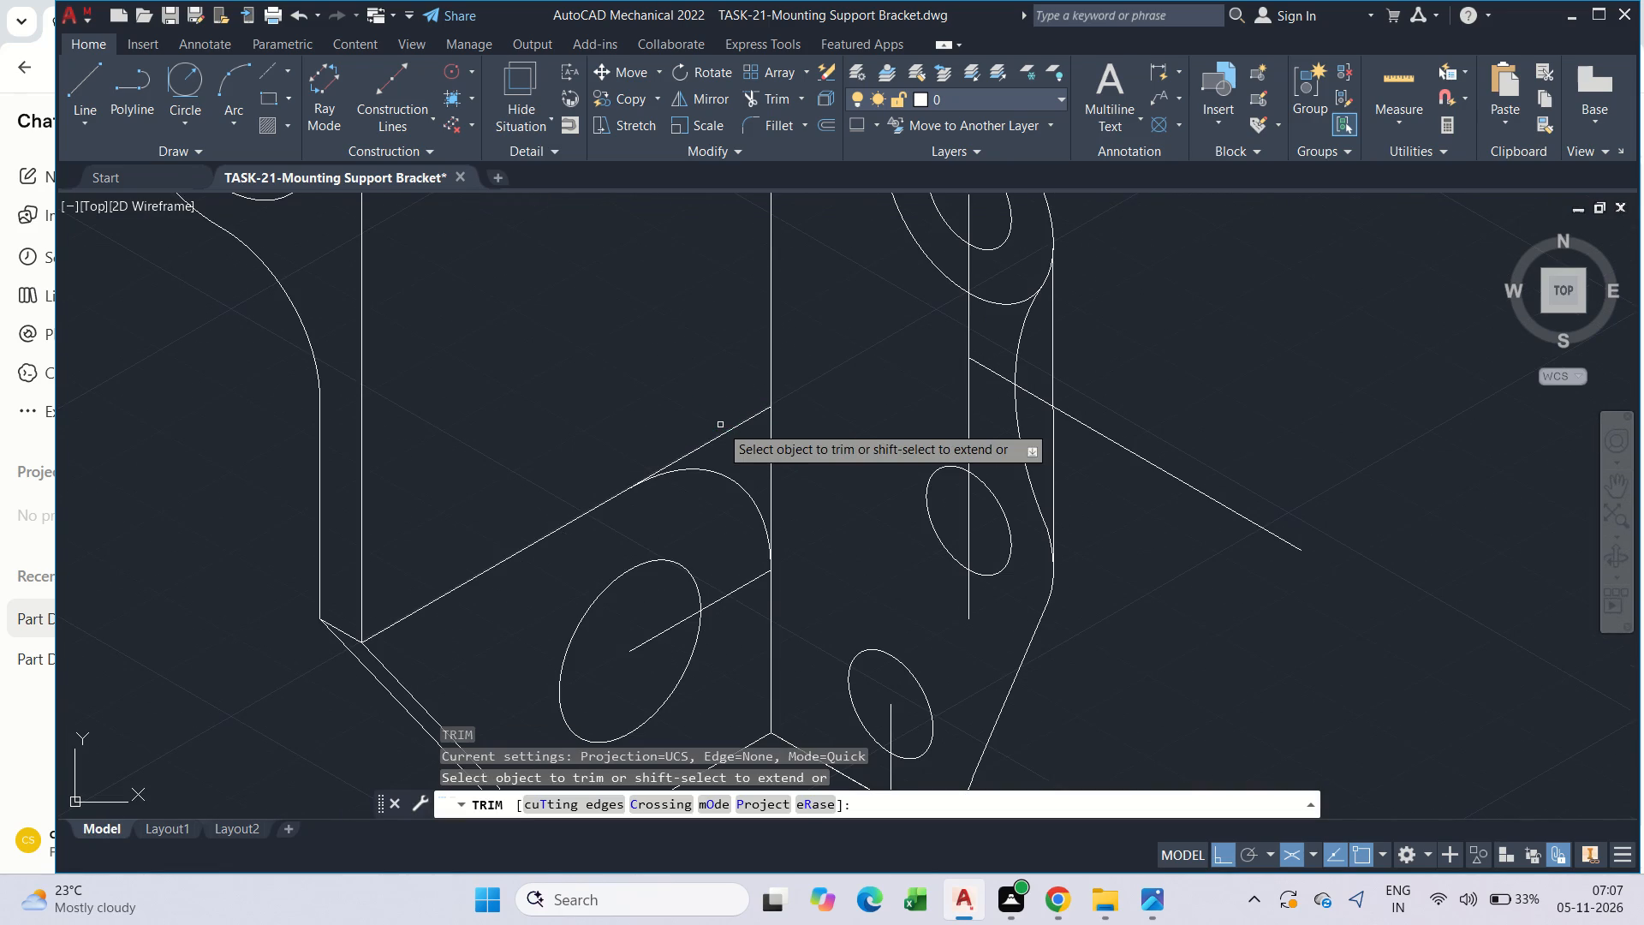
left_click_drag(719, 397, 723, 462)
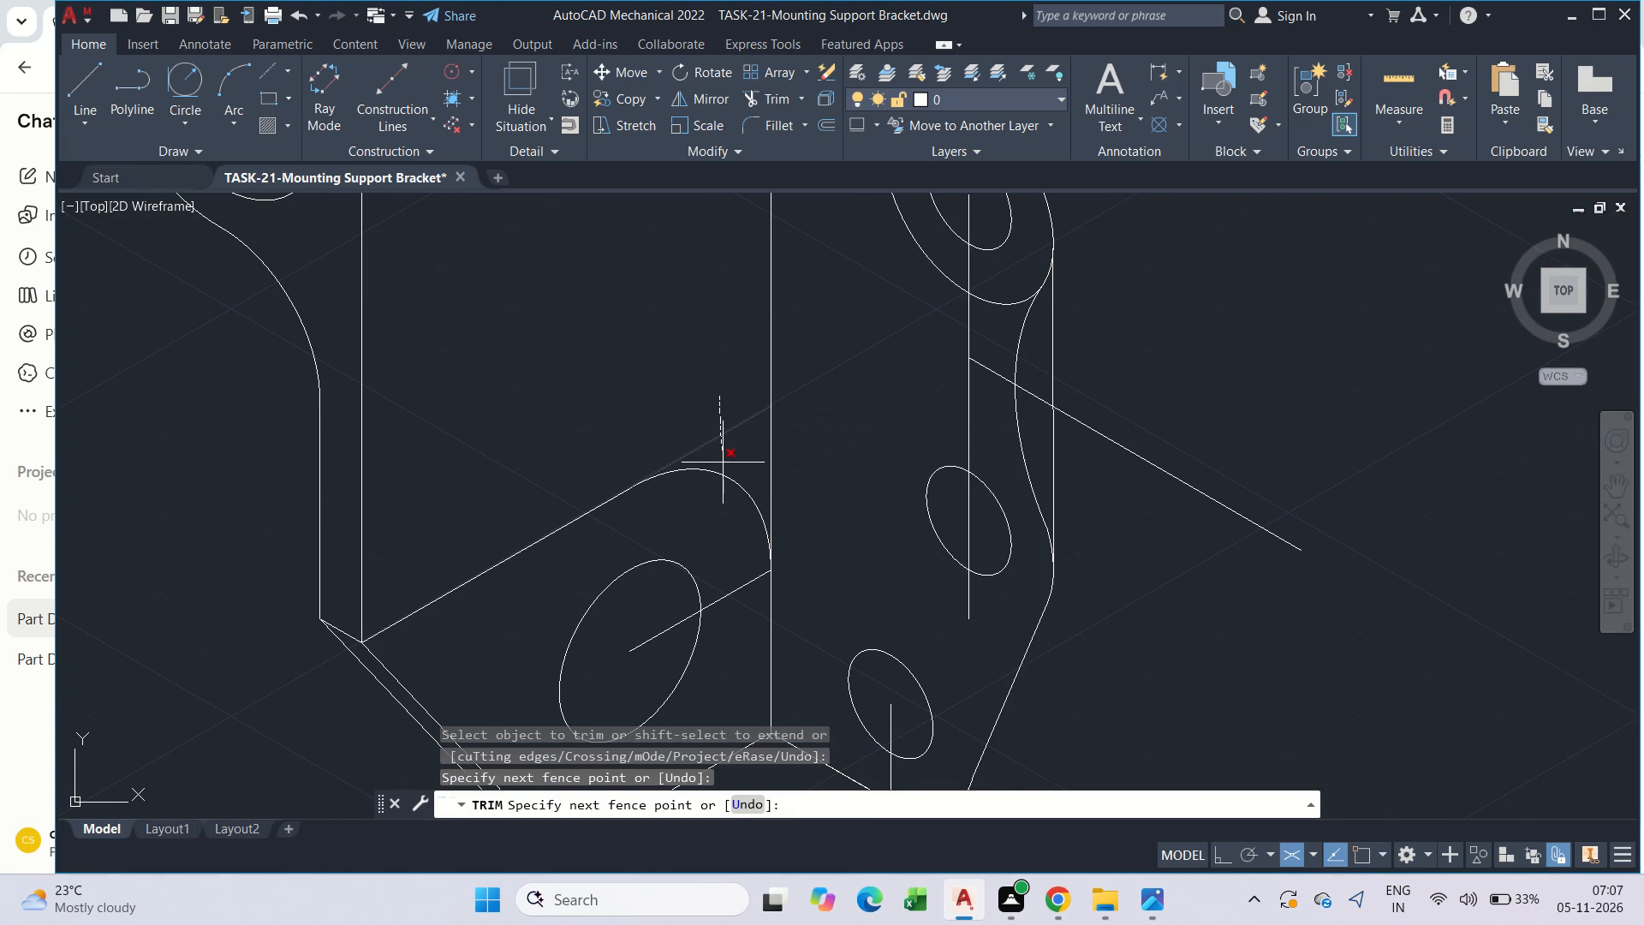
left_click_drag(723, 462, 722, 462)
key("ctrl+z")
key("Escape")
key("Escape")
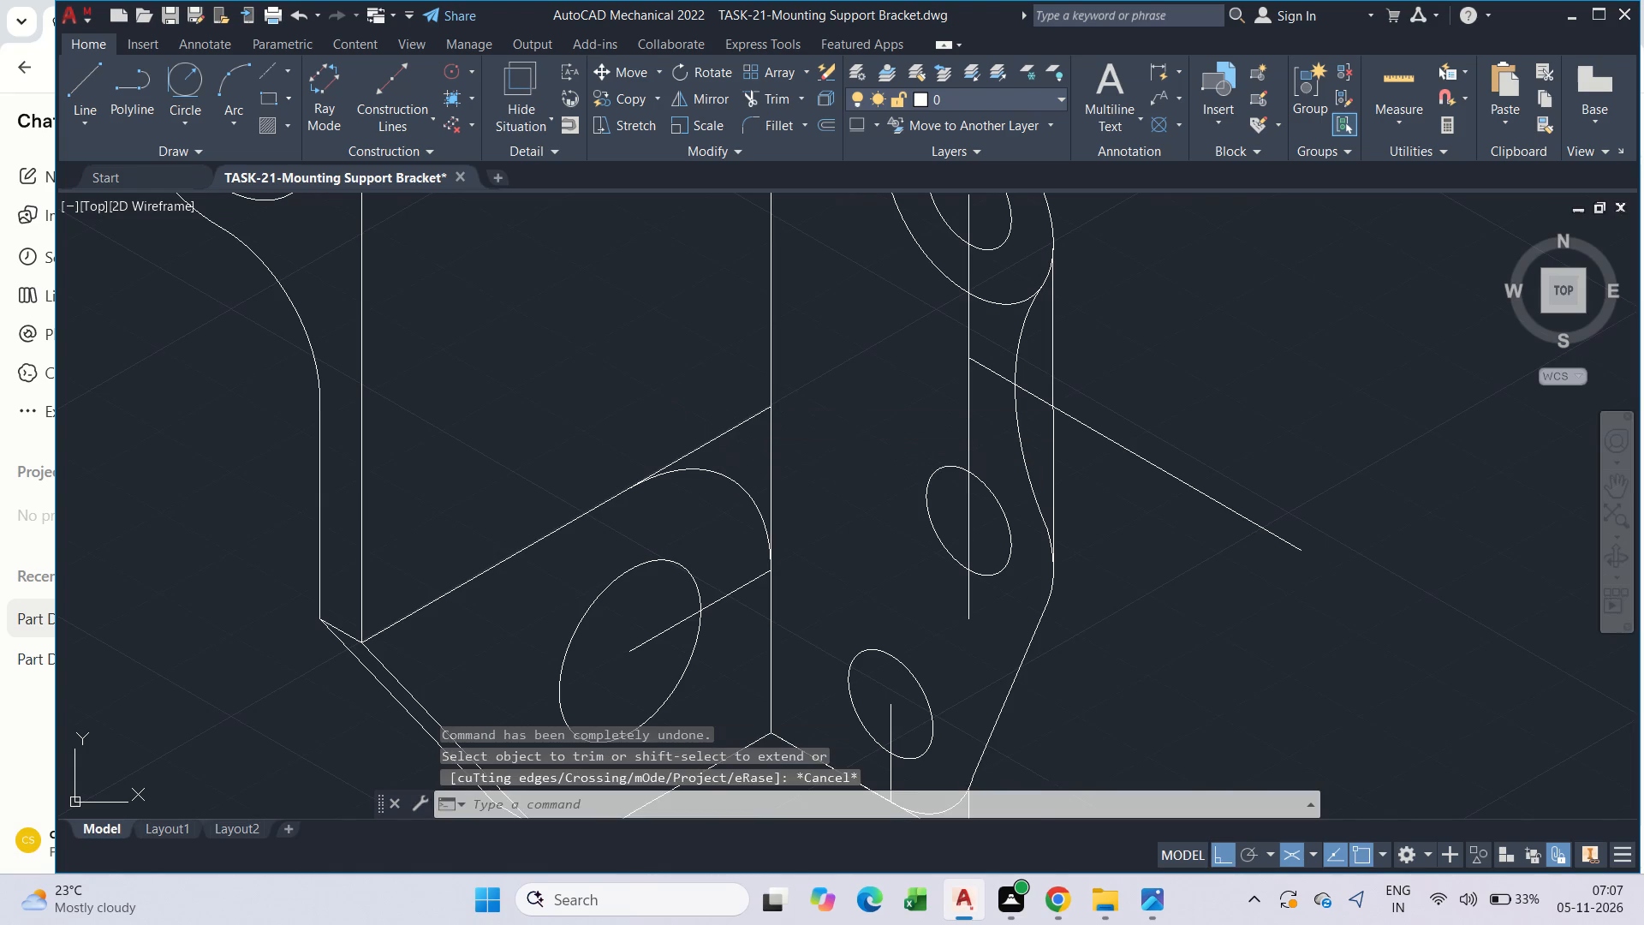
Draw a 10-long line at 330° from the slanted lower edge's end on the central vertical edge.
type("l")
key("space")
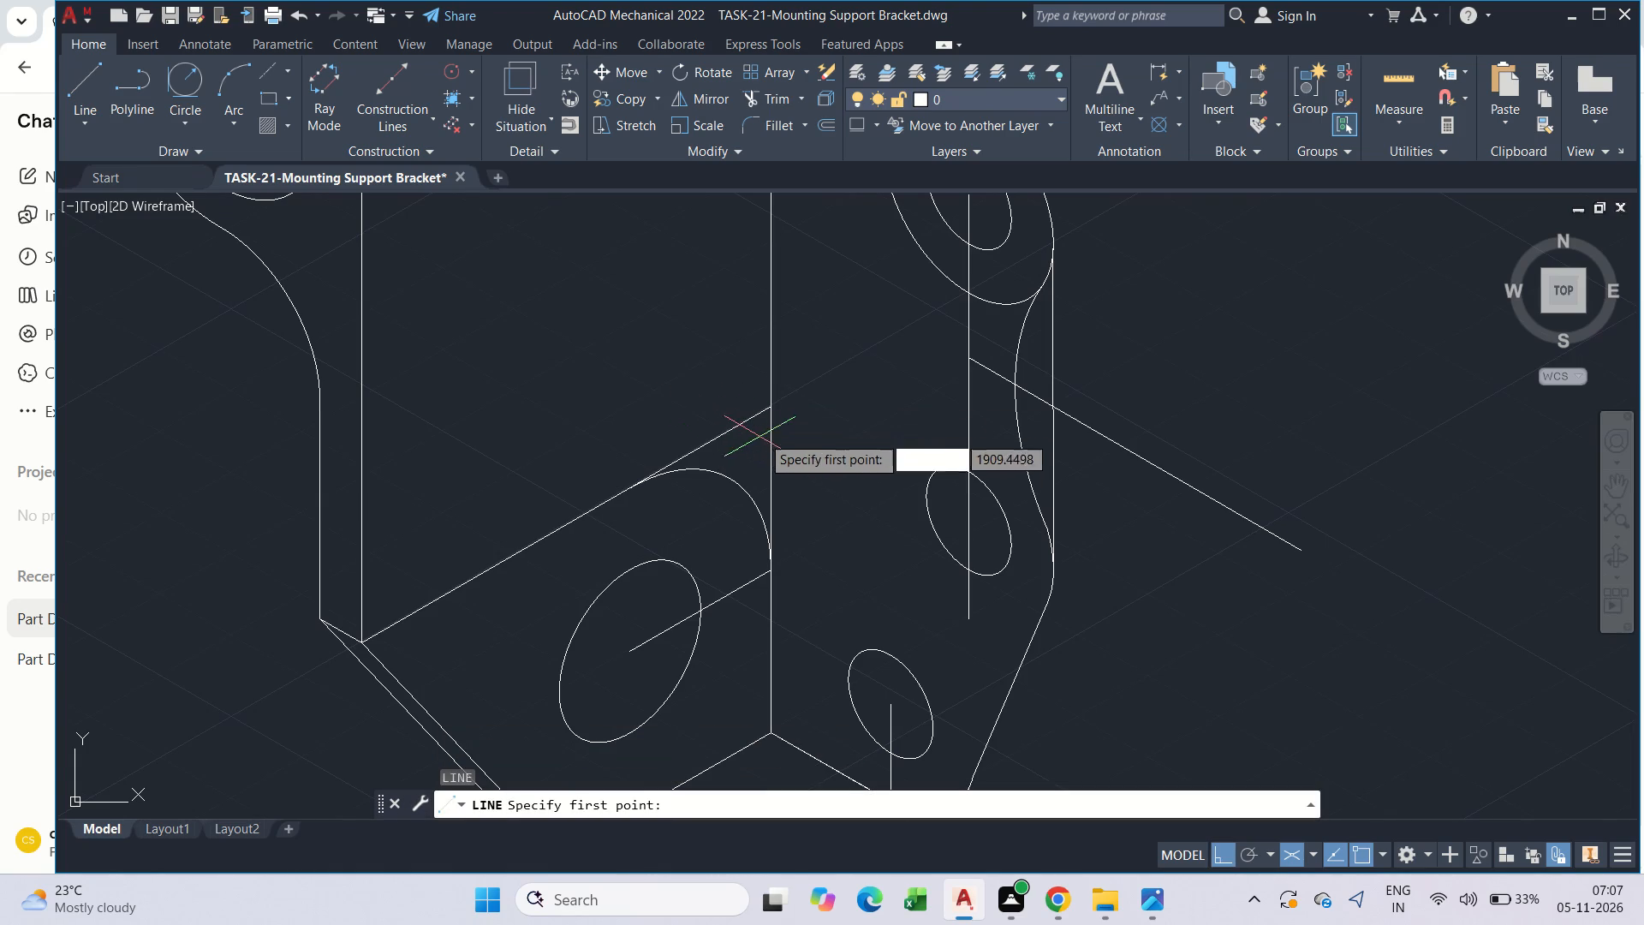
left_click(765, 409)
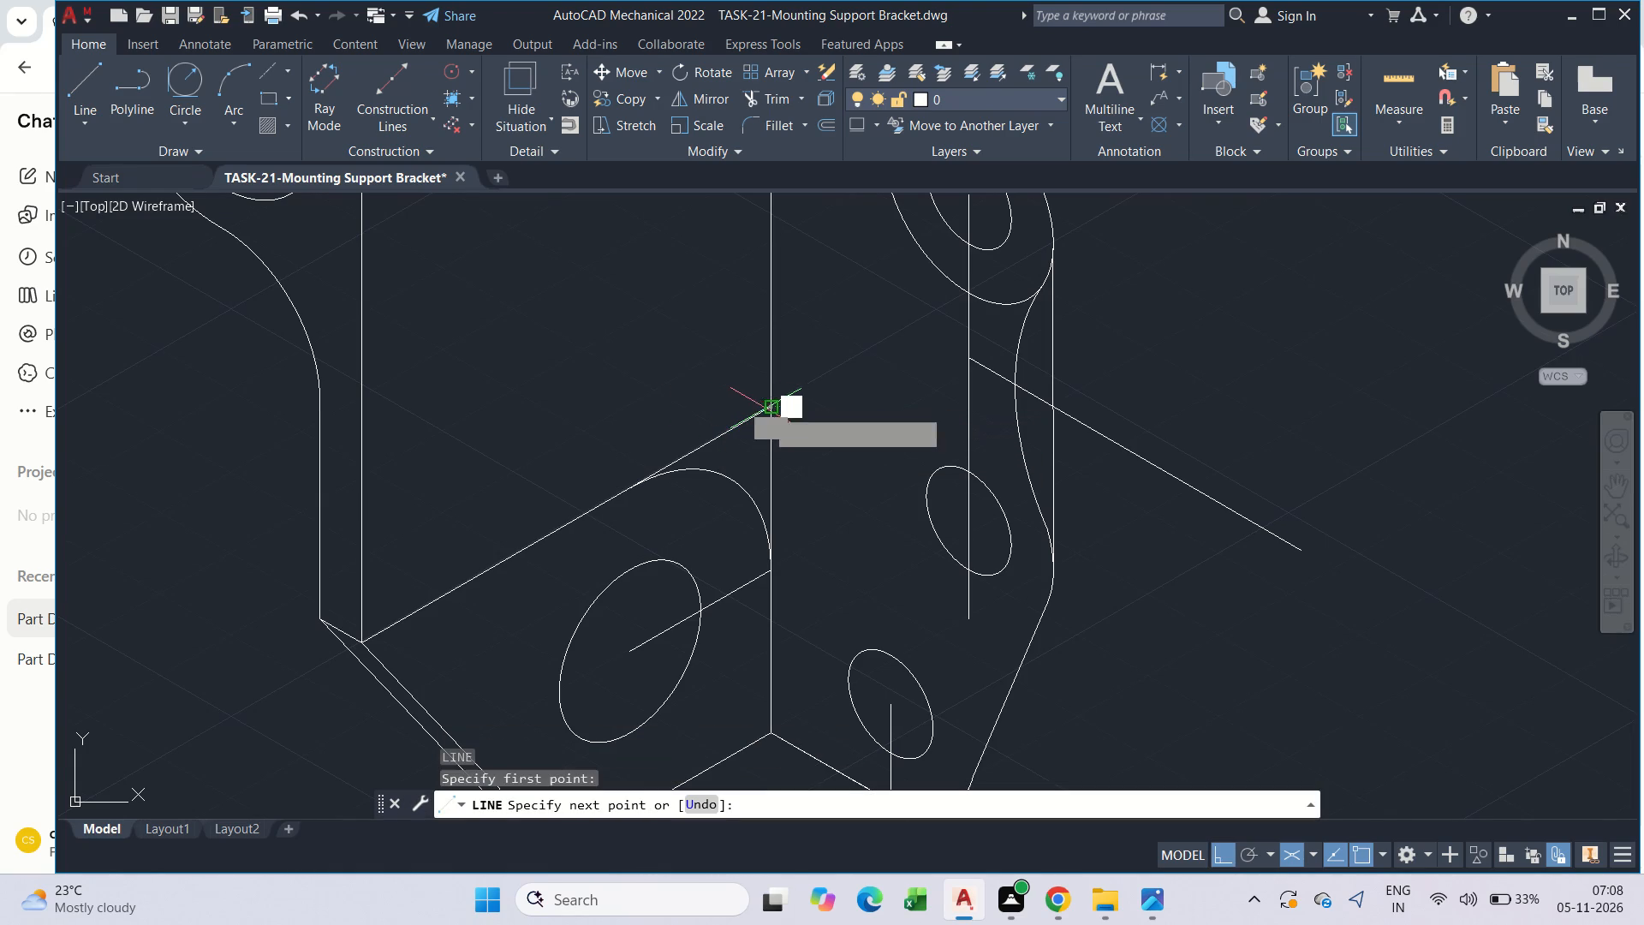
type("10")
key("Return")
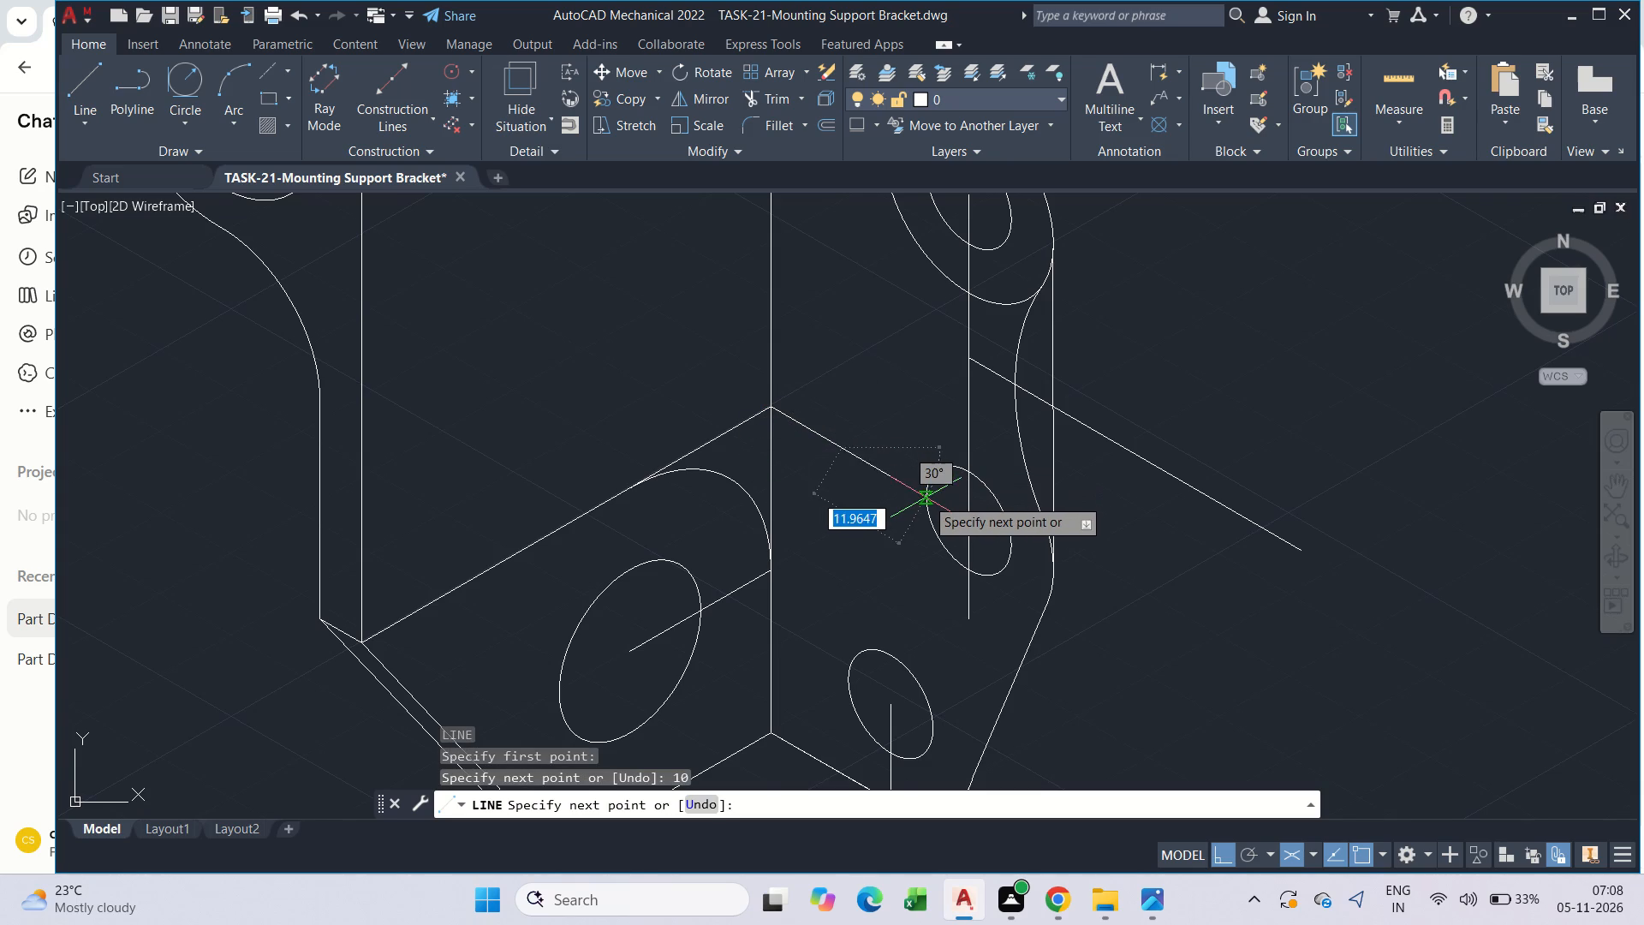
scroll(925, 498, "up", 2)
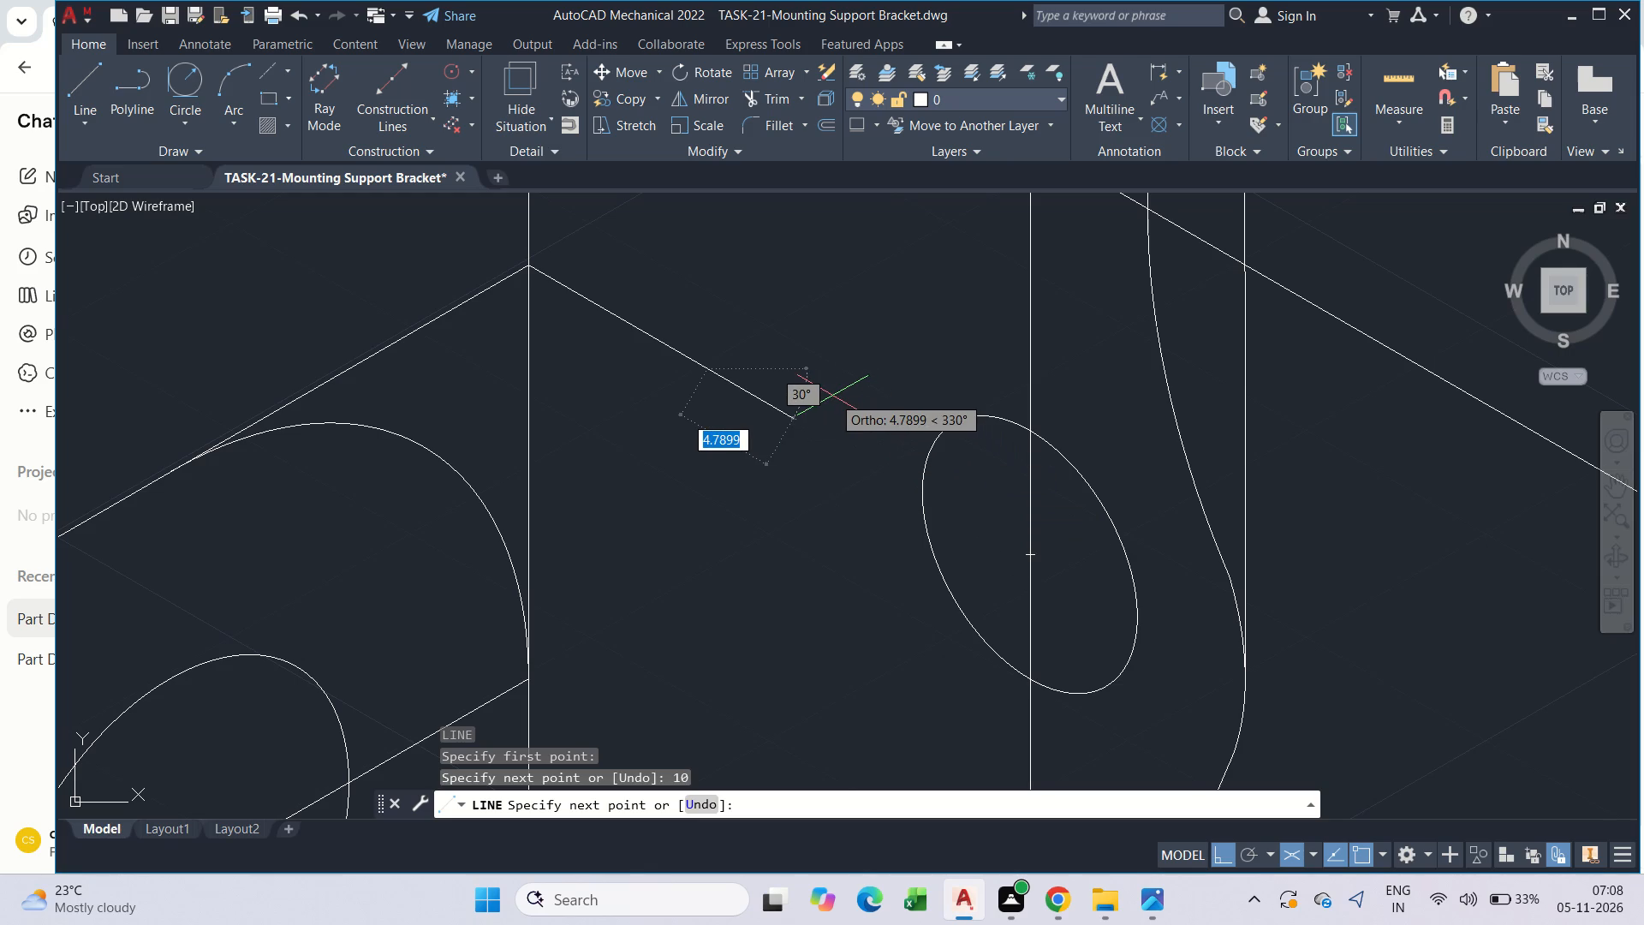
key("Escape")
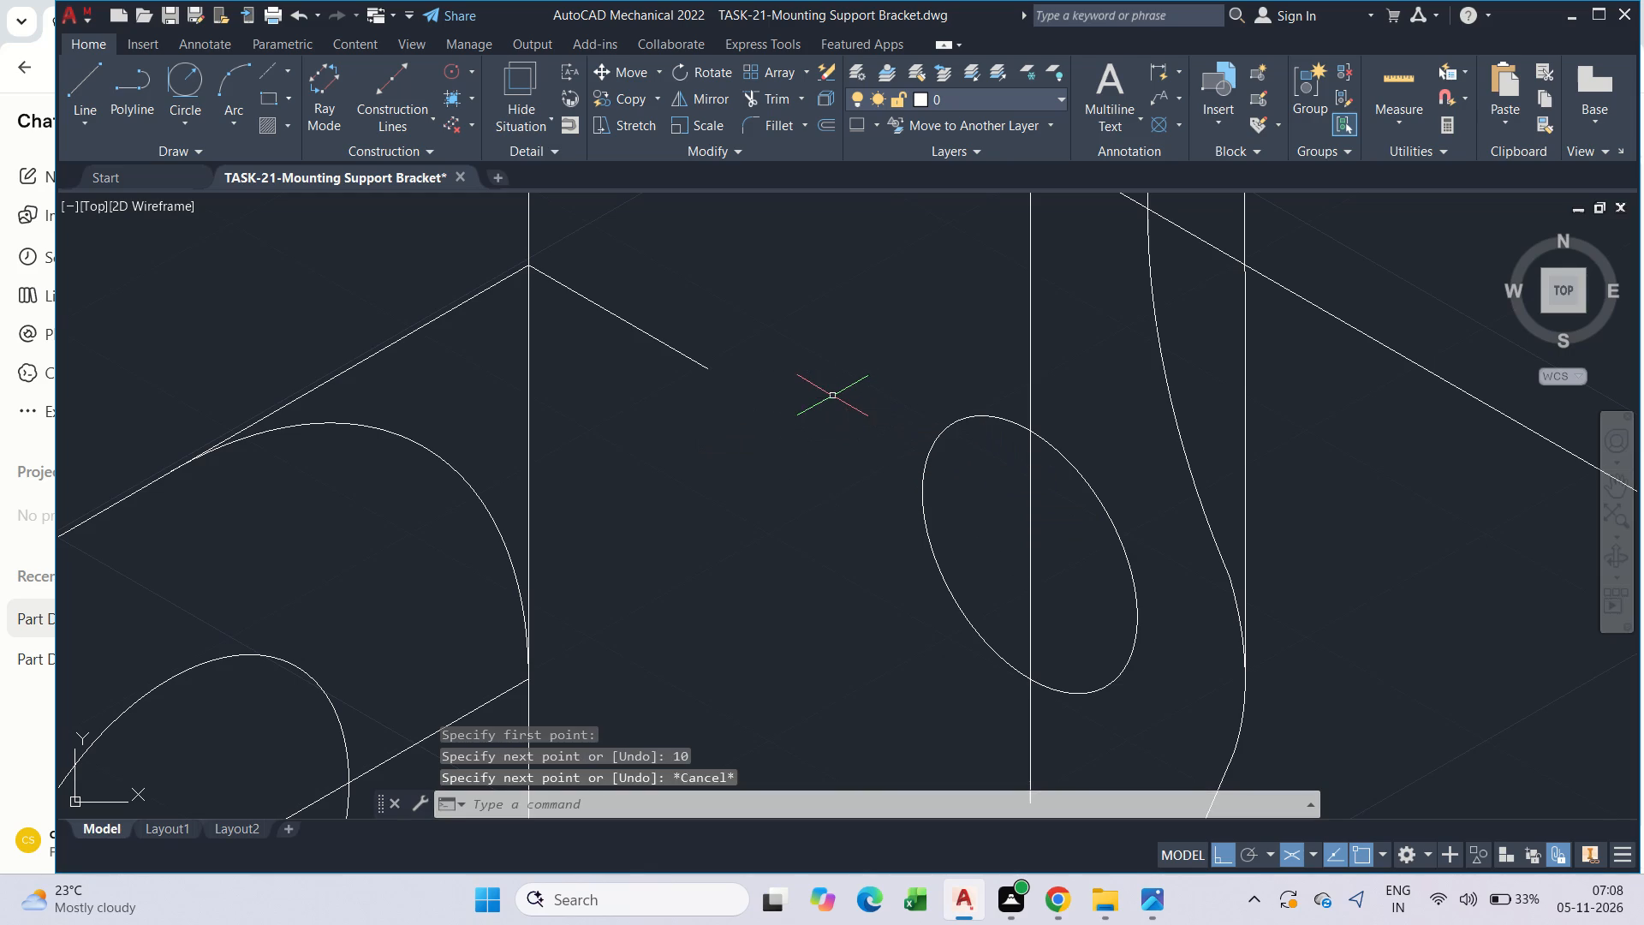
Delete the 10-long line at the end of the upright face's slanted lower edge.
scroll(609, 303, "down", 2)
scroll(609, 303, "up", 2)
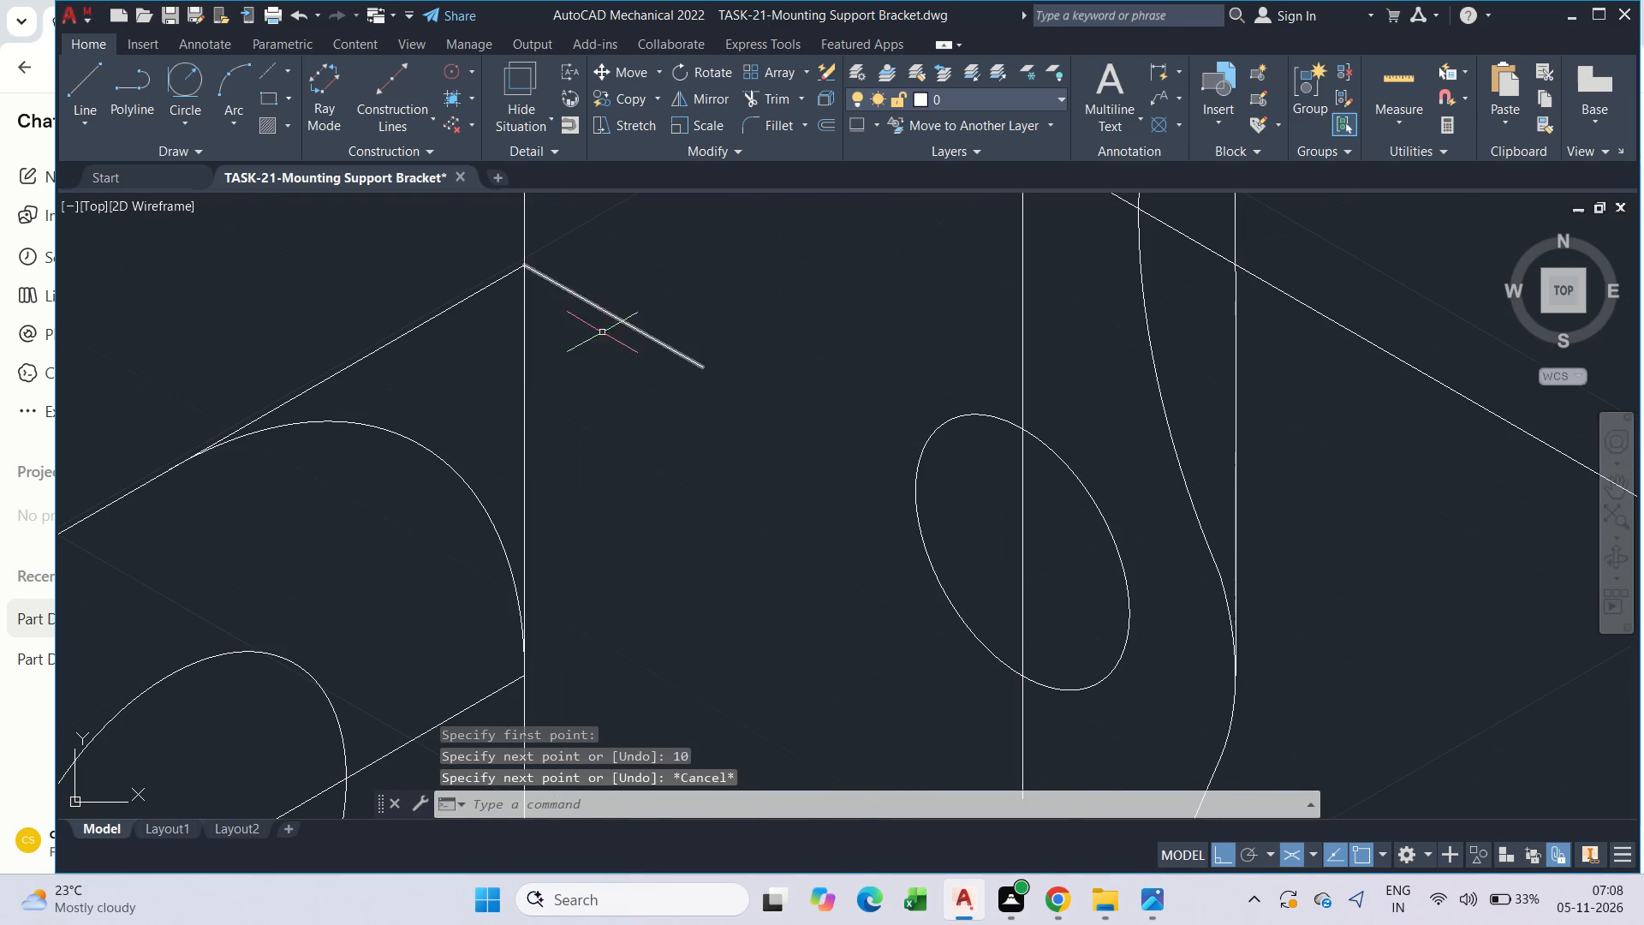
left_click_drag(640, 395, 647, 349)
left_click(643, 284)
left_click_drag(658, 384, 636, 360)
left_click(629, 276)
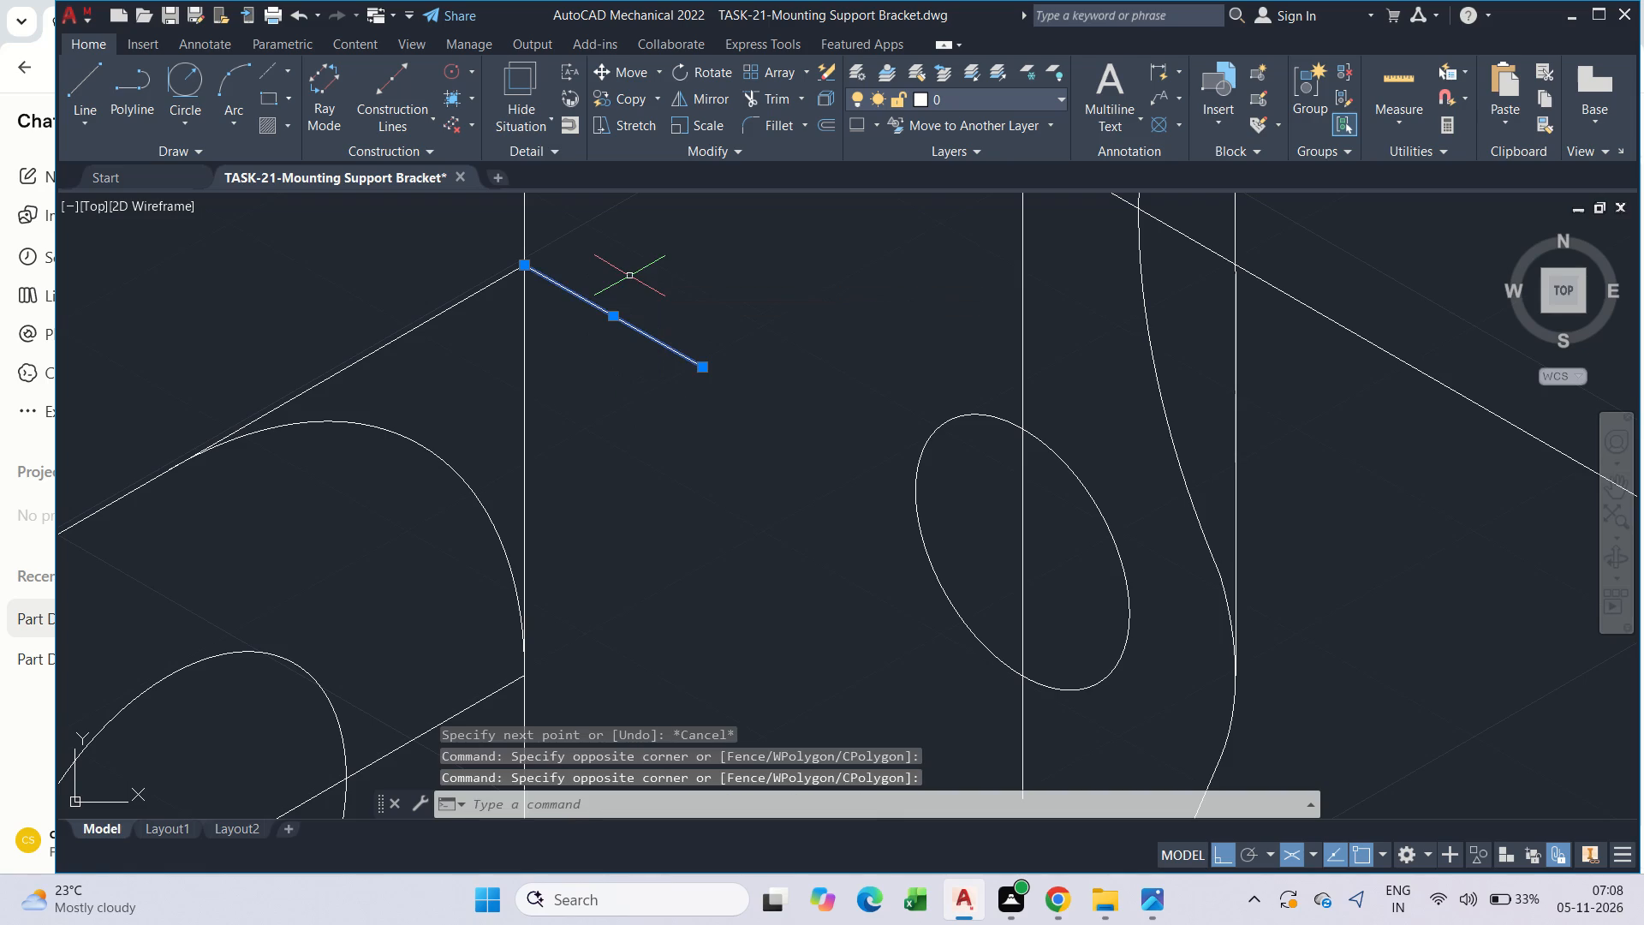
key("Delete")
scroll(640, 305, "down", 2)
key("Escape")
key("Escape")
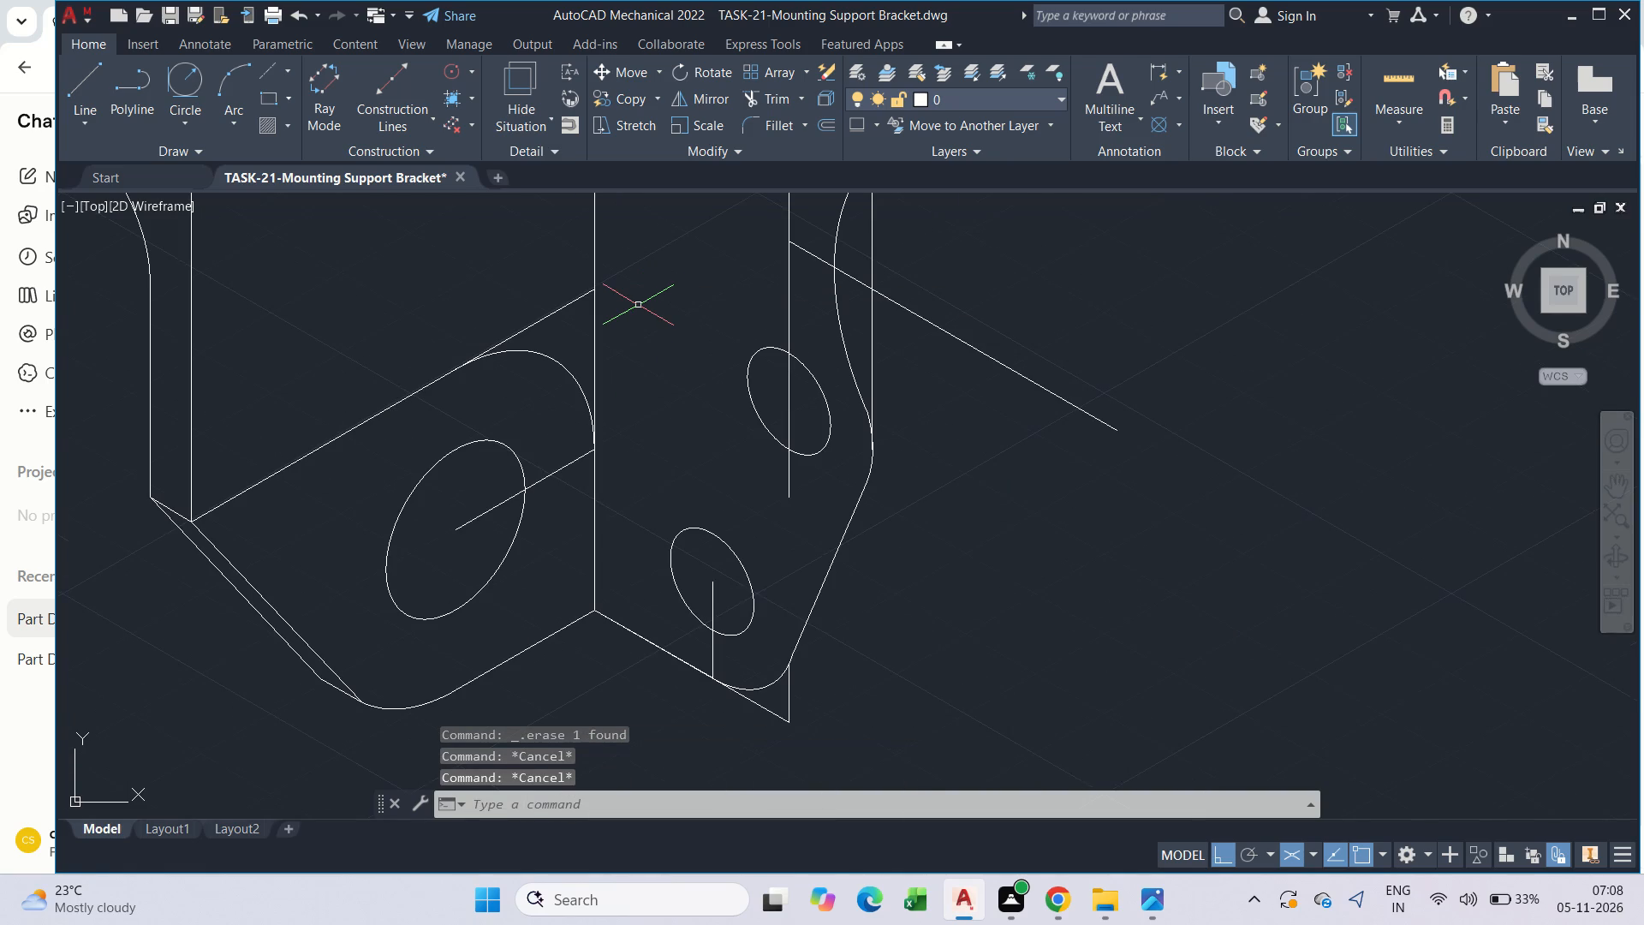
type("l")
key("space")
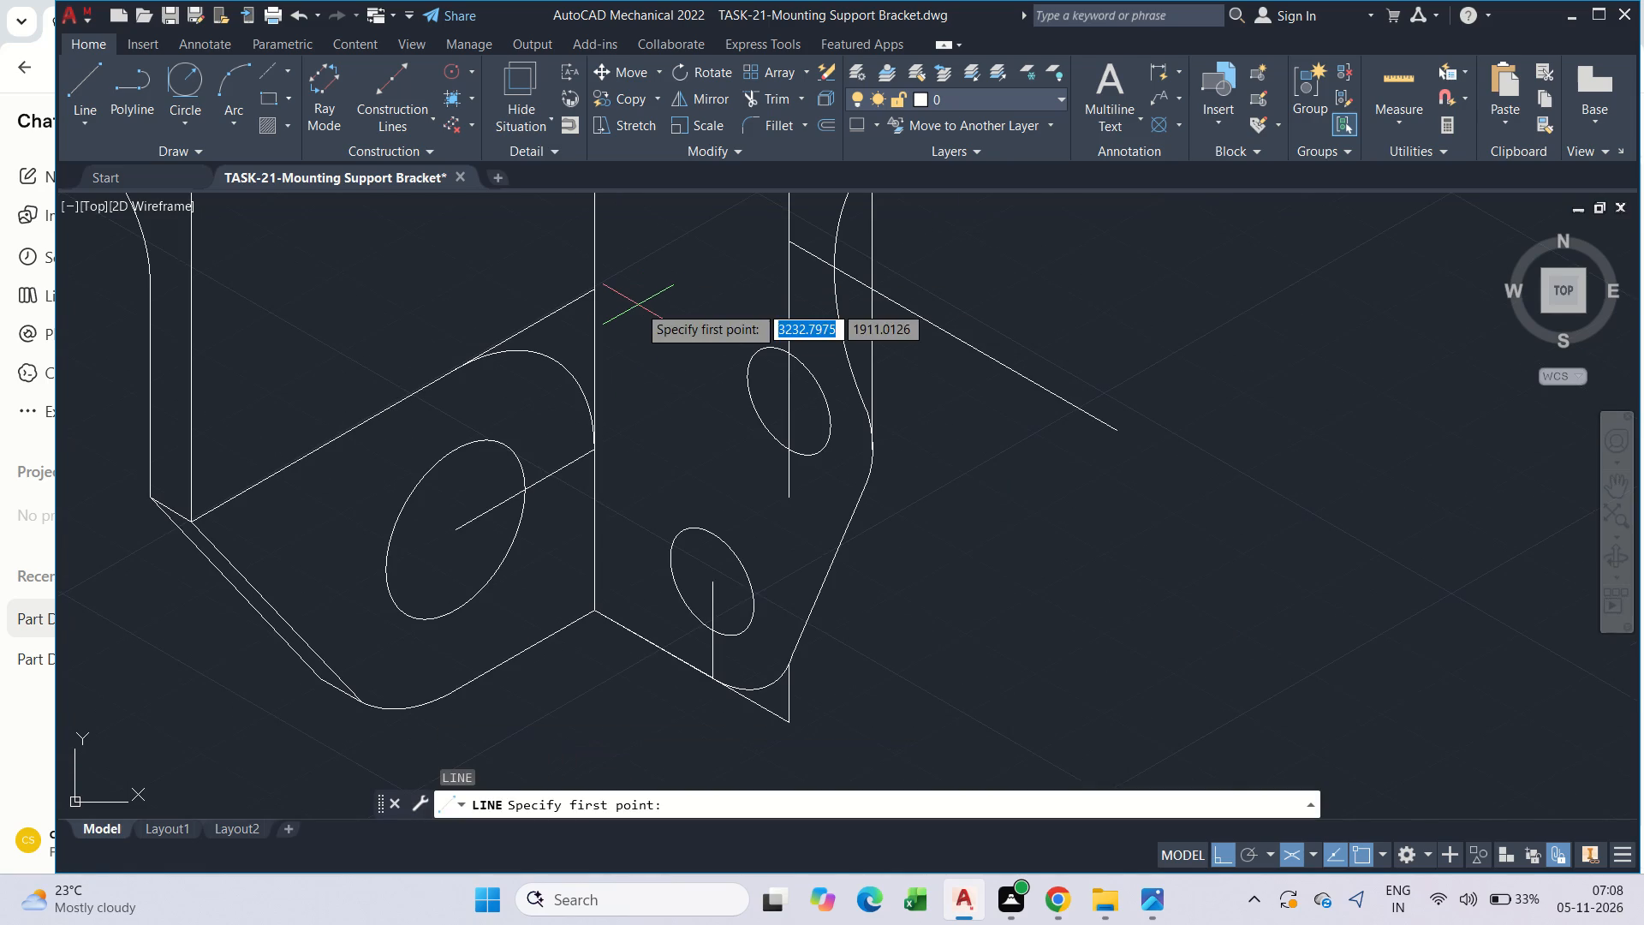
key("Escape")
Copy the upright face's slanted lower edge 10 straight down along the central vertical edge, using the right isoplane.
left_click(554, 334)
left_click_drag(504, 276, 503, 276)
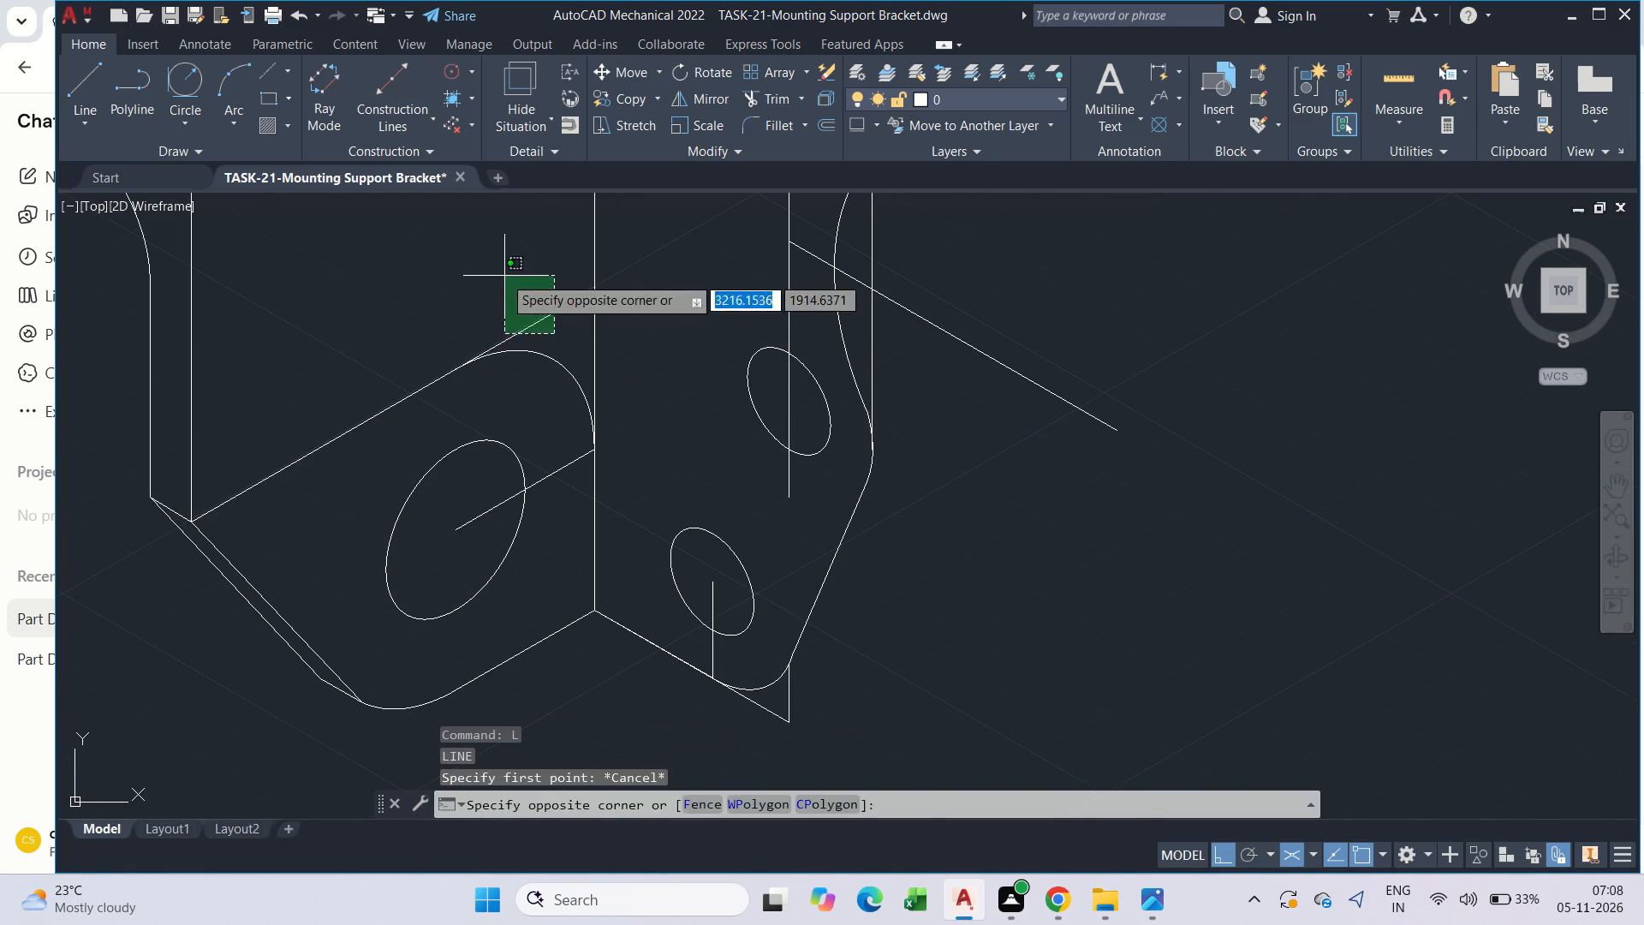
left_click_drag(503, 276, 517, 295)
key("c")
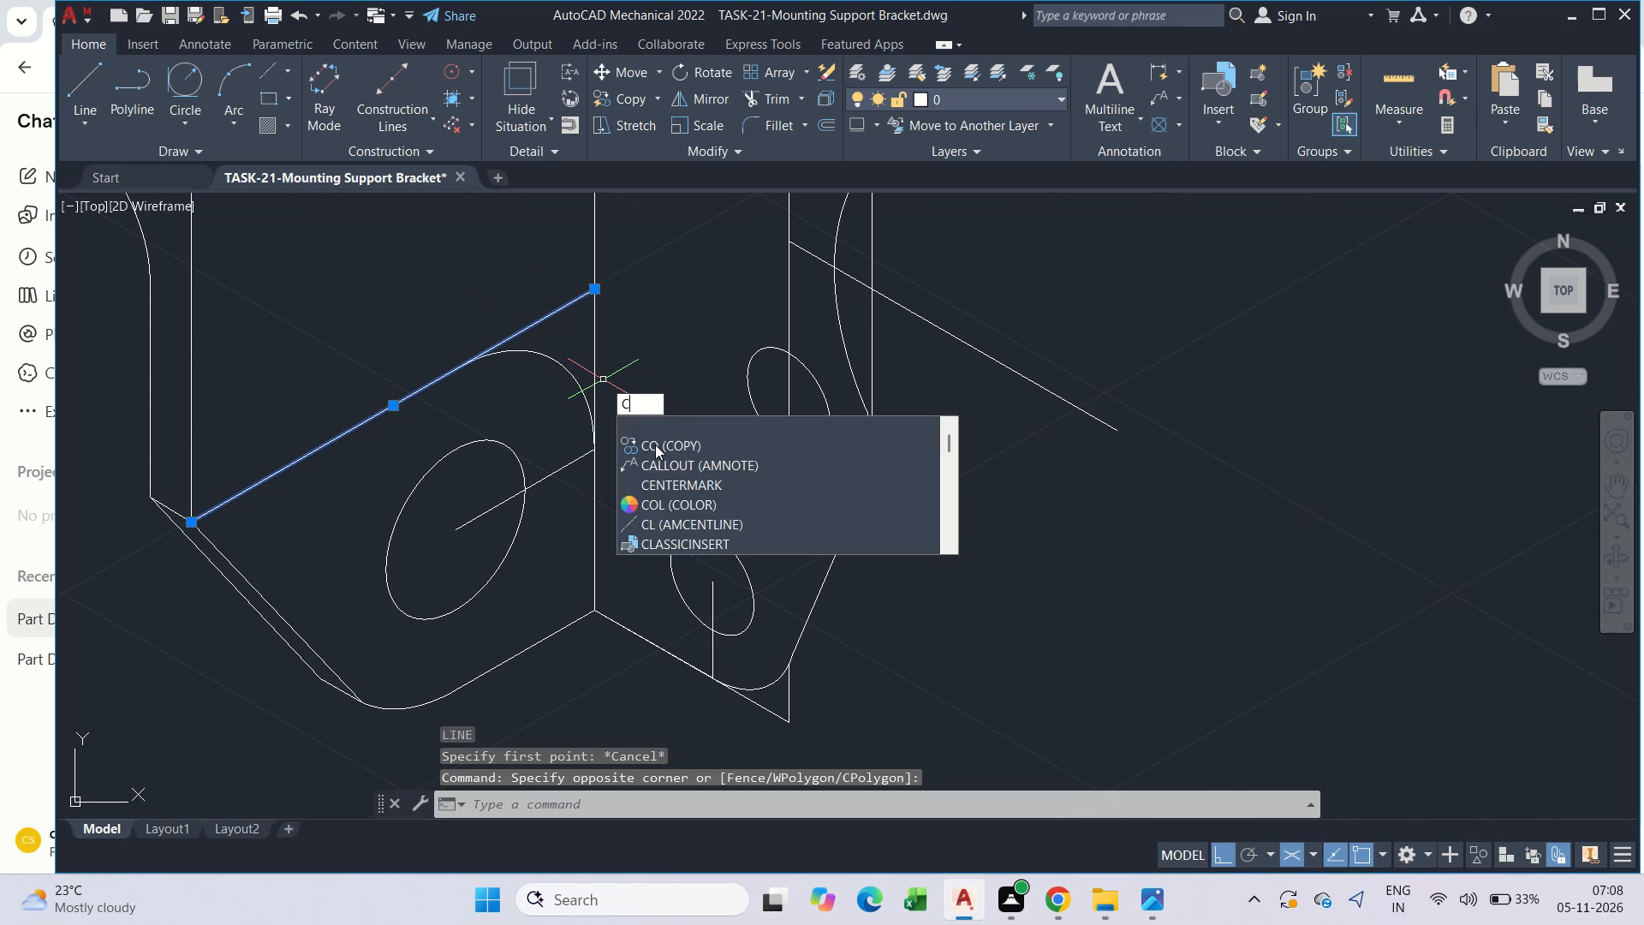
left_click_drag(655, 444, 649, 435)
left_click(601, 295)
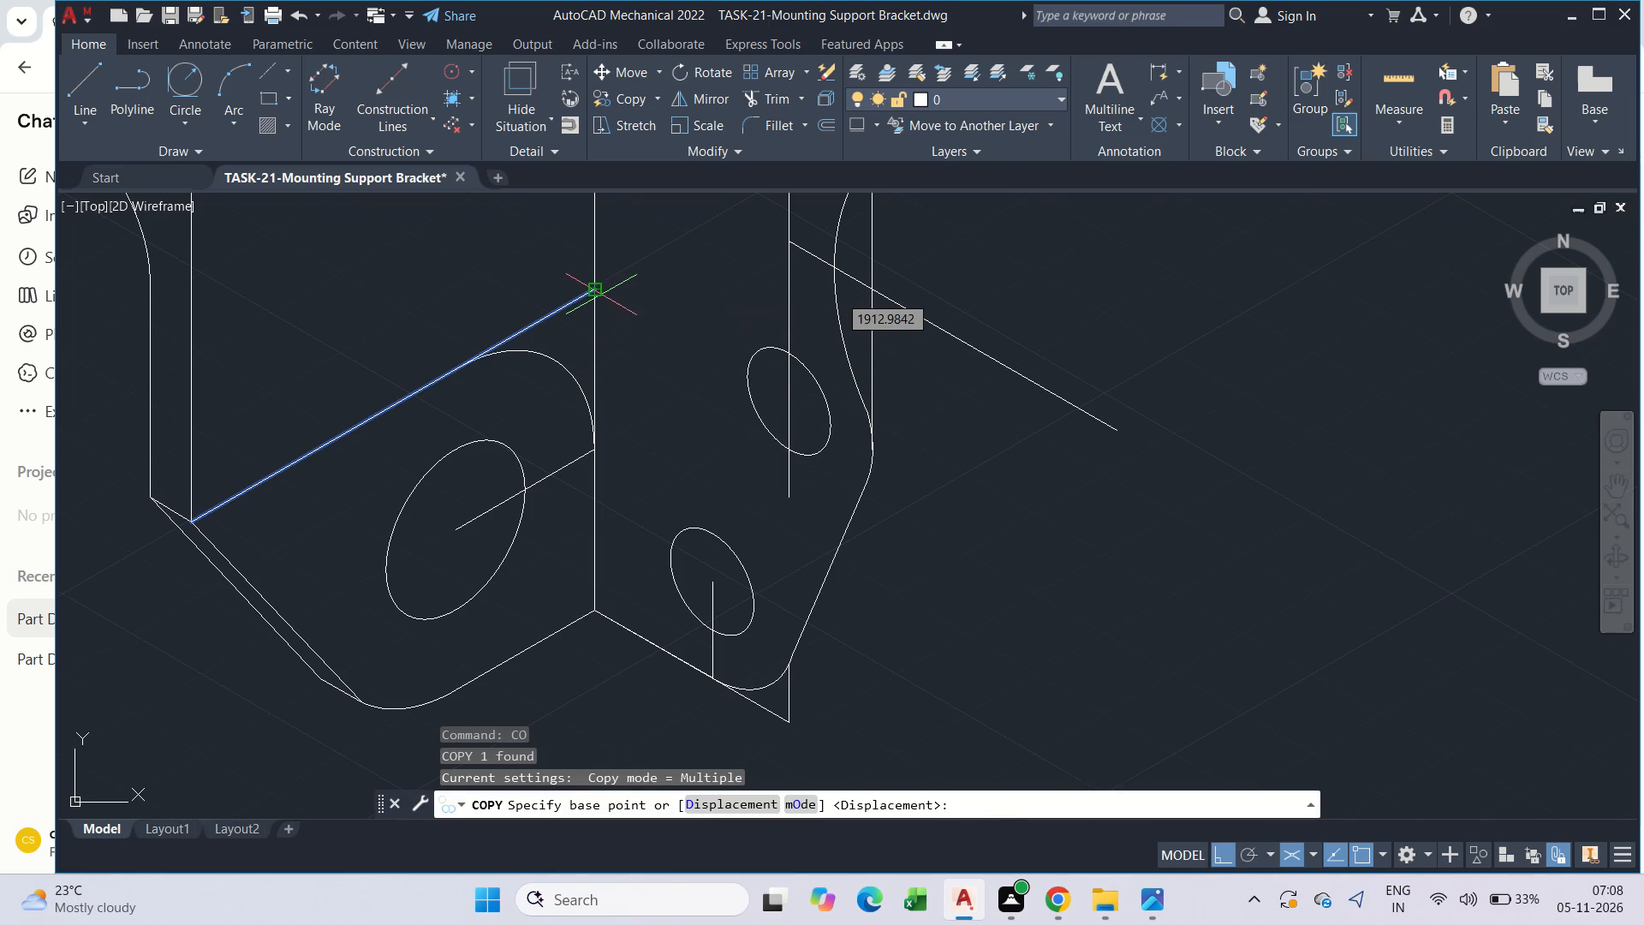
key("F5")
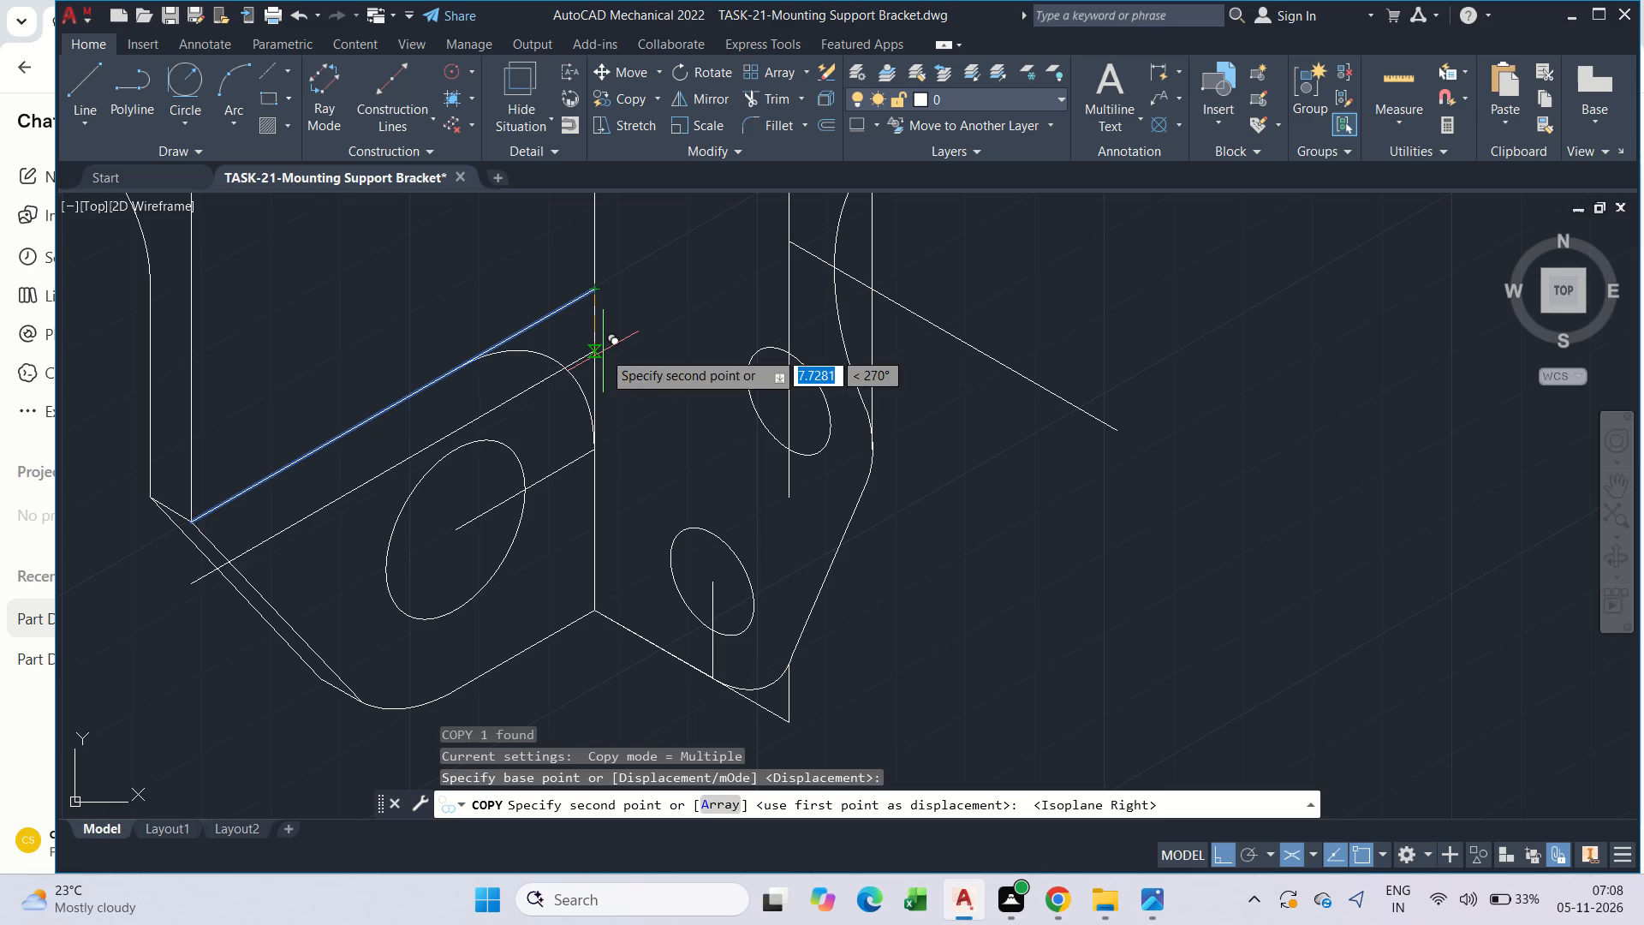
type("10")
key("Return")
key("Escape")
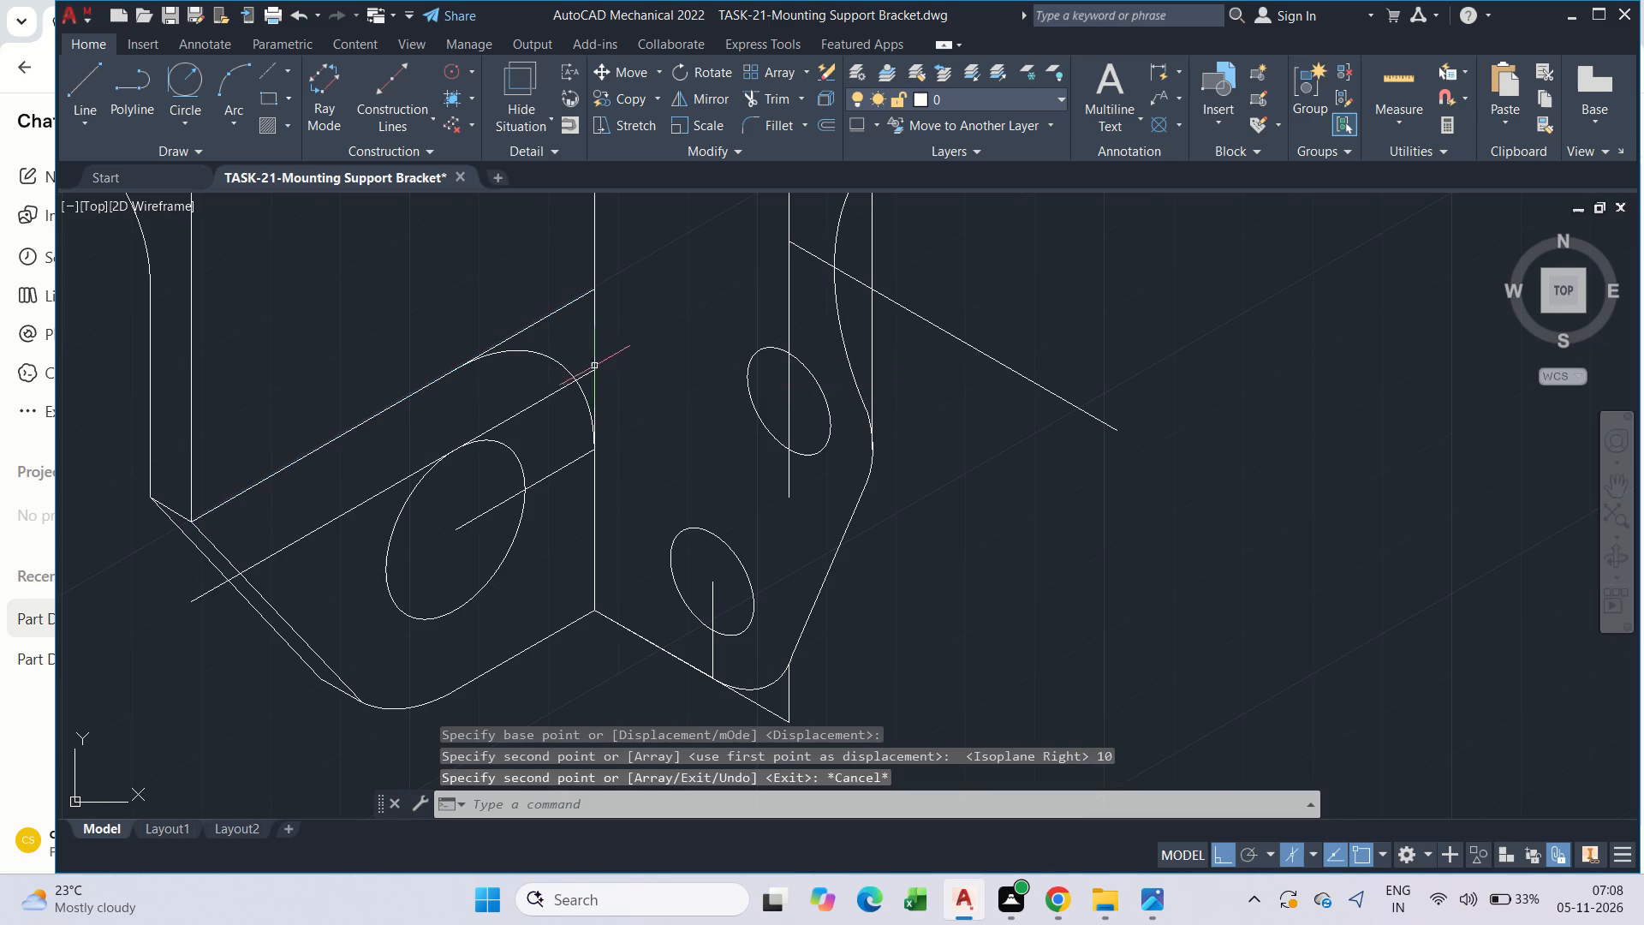
Delete the large arc beside the central vertical edge and the construction line from the larger hole's centre.
scroll(584, 401, "up", 2)
left_click(584, 401)
key("End")
key("Delete")
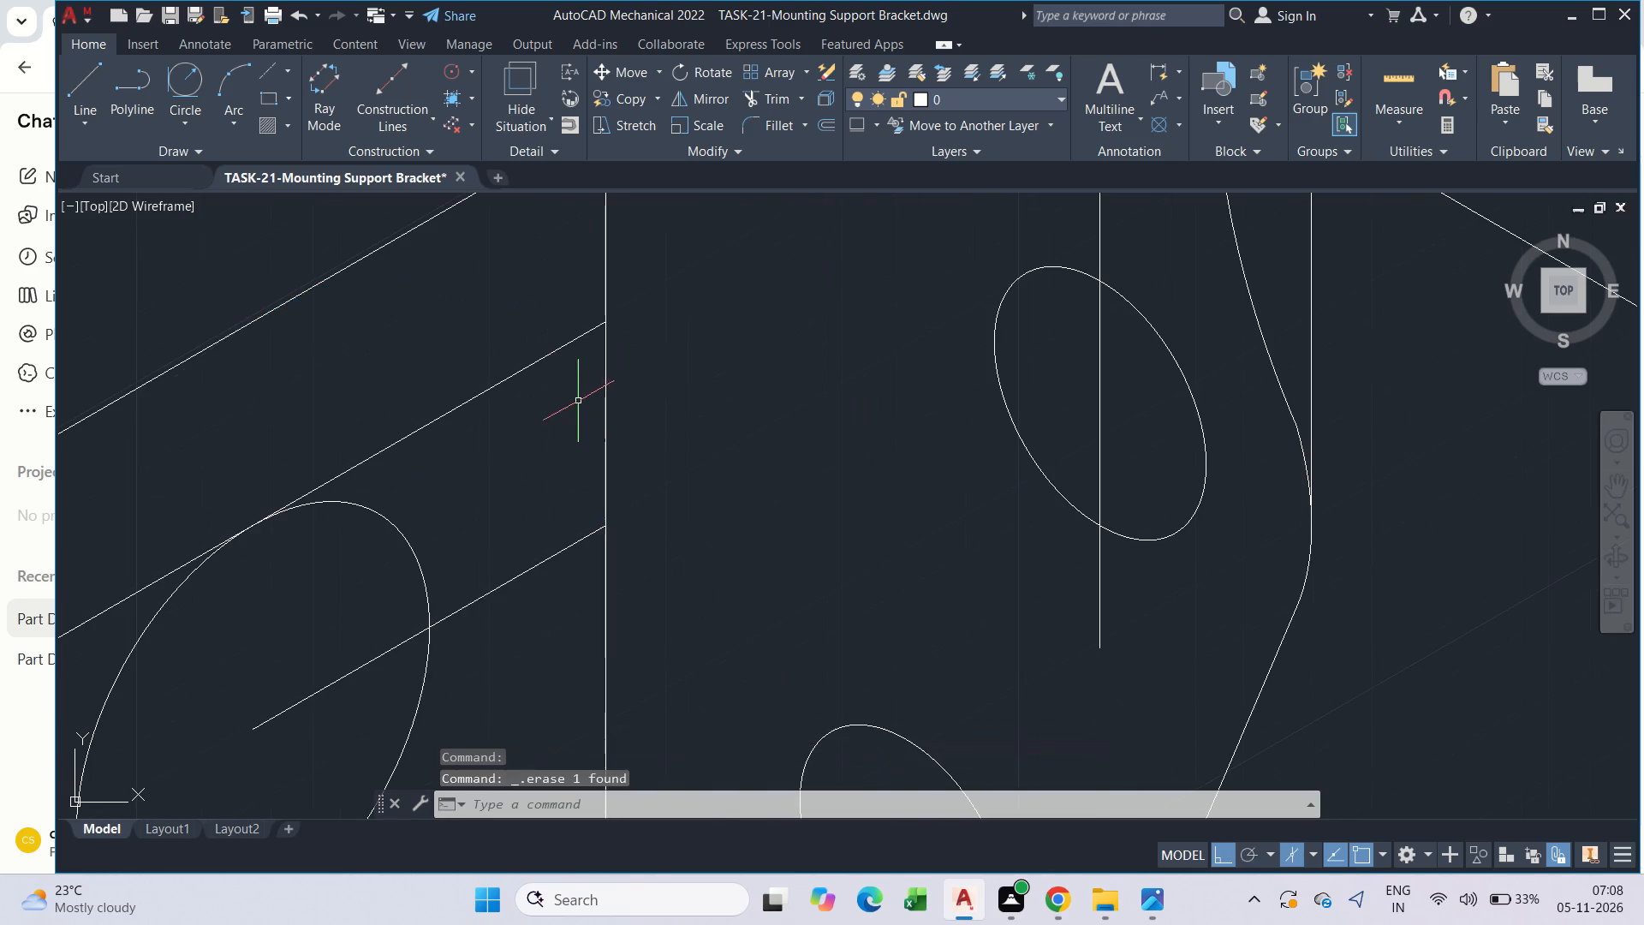
scroll(560, 402, "down", 2)
key("Escape")
left_click(568, 458)
key("Delete")
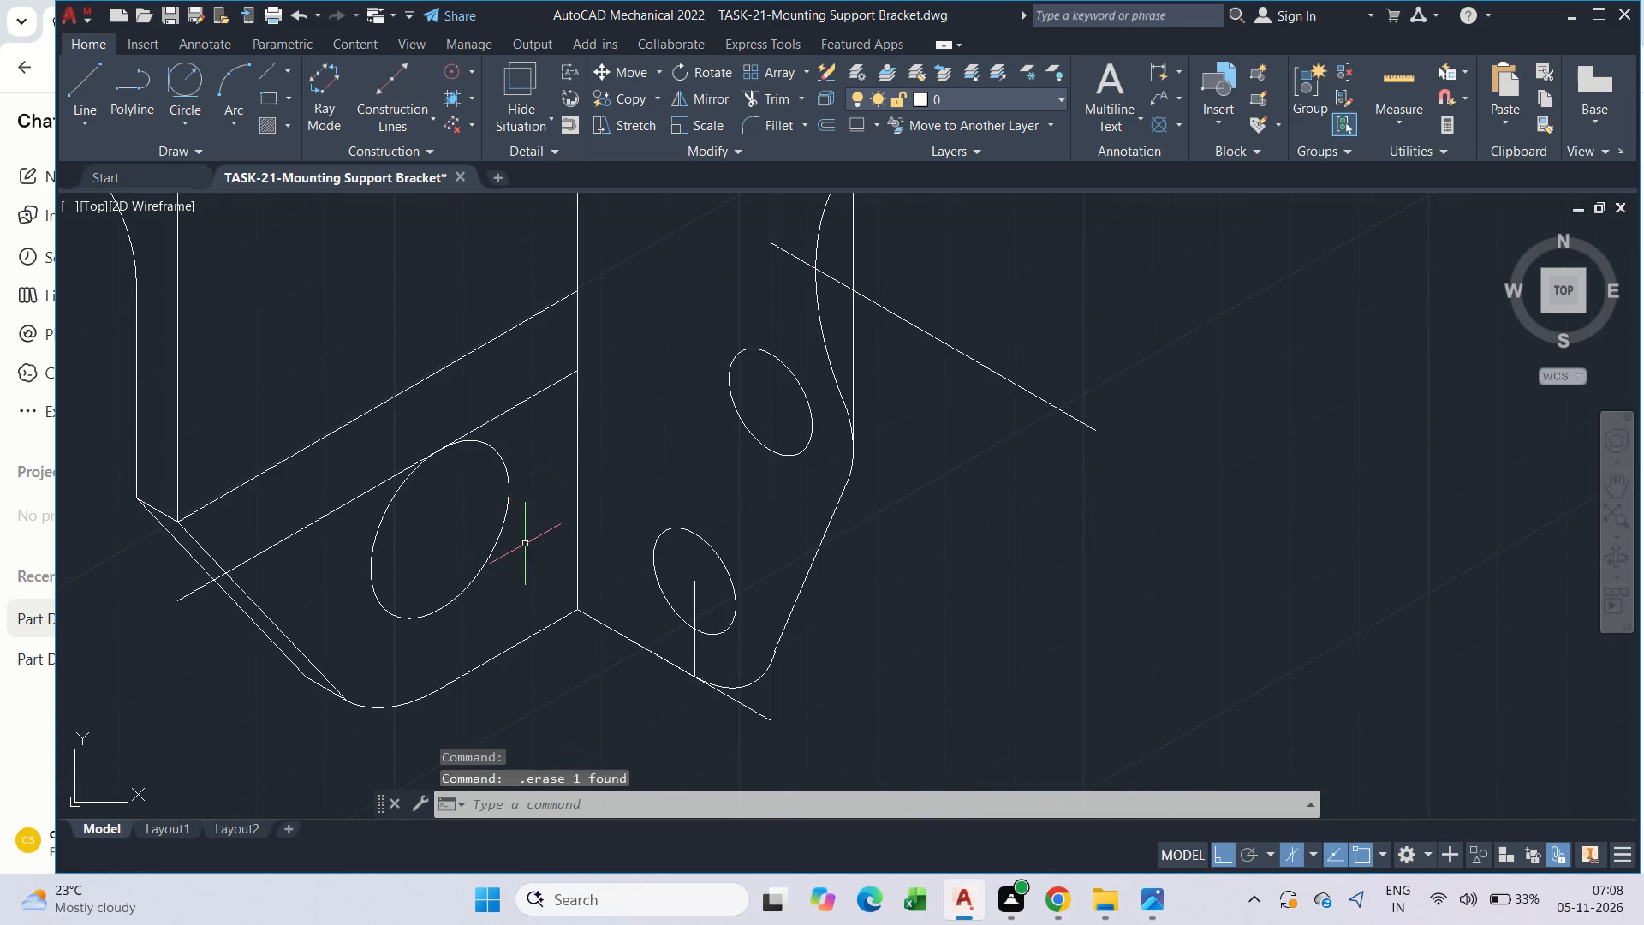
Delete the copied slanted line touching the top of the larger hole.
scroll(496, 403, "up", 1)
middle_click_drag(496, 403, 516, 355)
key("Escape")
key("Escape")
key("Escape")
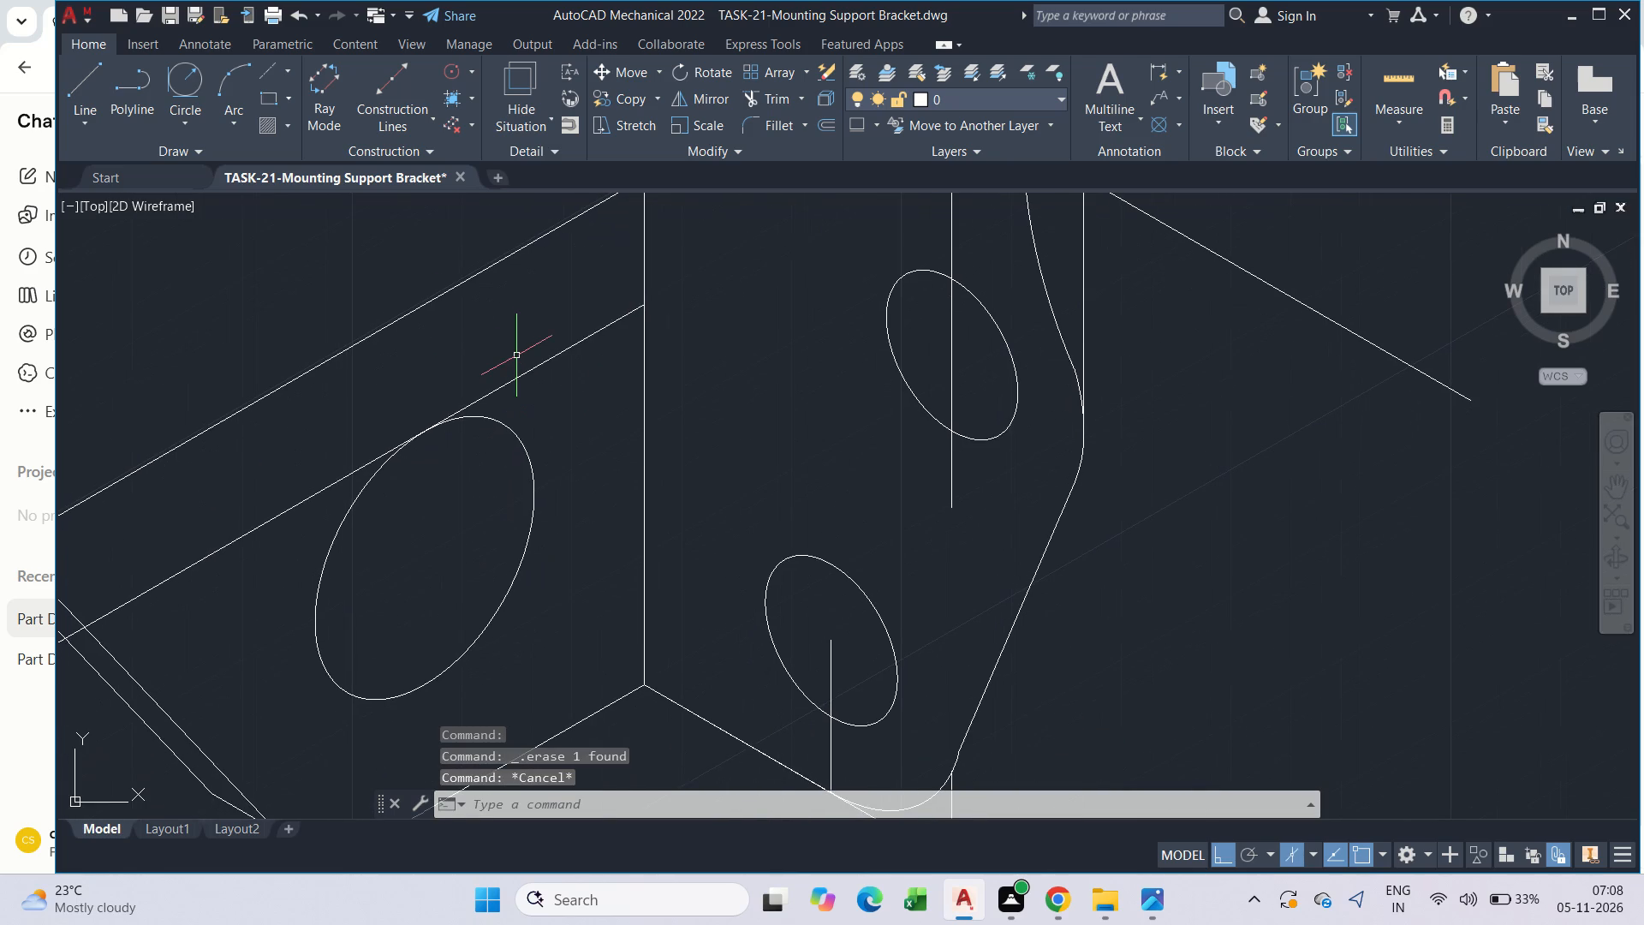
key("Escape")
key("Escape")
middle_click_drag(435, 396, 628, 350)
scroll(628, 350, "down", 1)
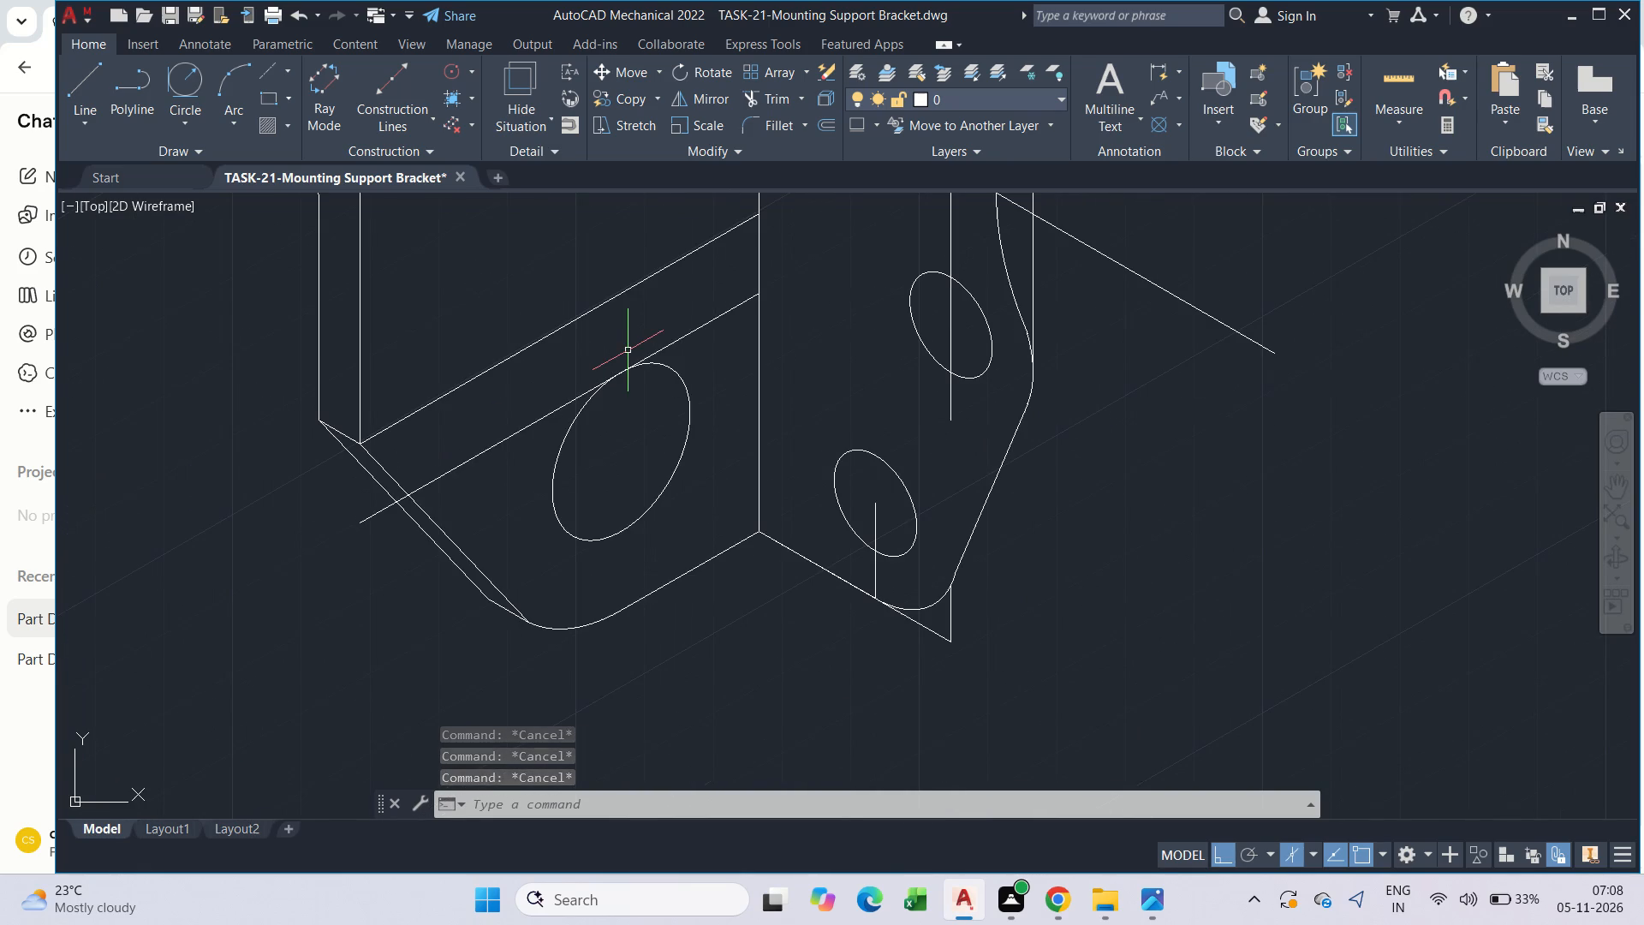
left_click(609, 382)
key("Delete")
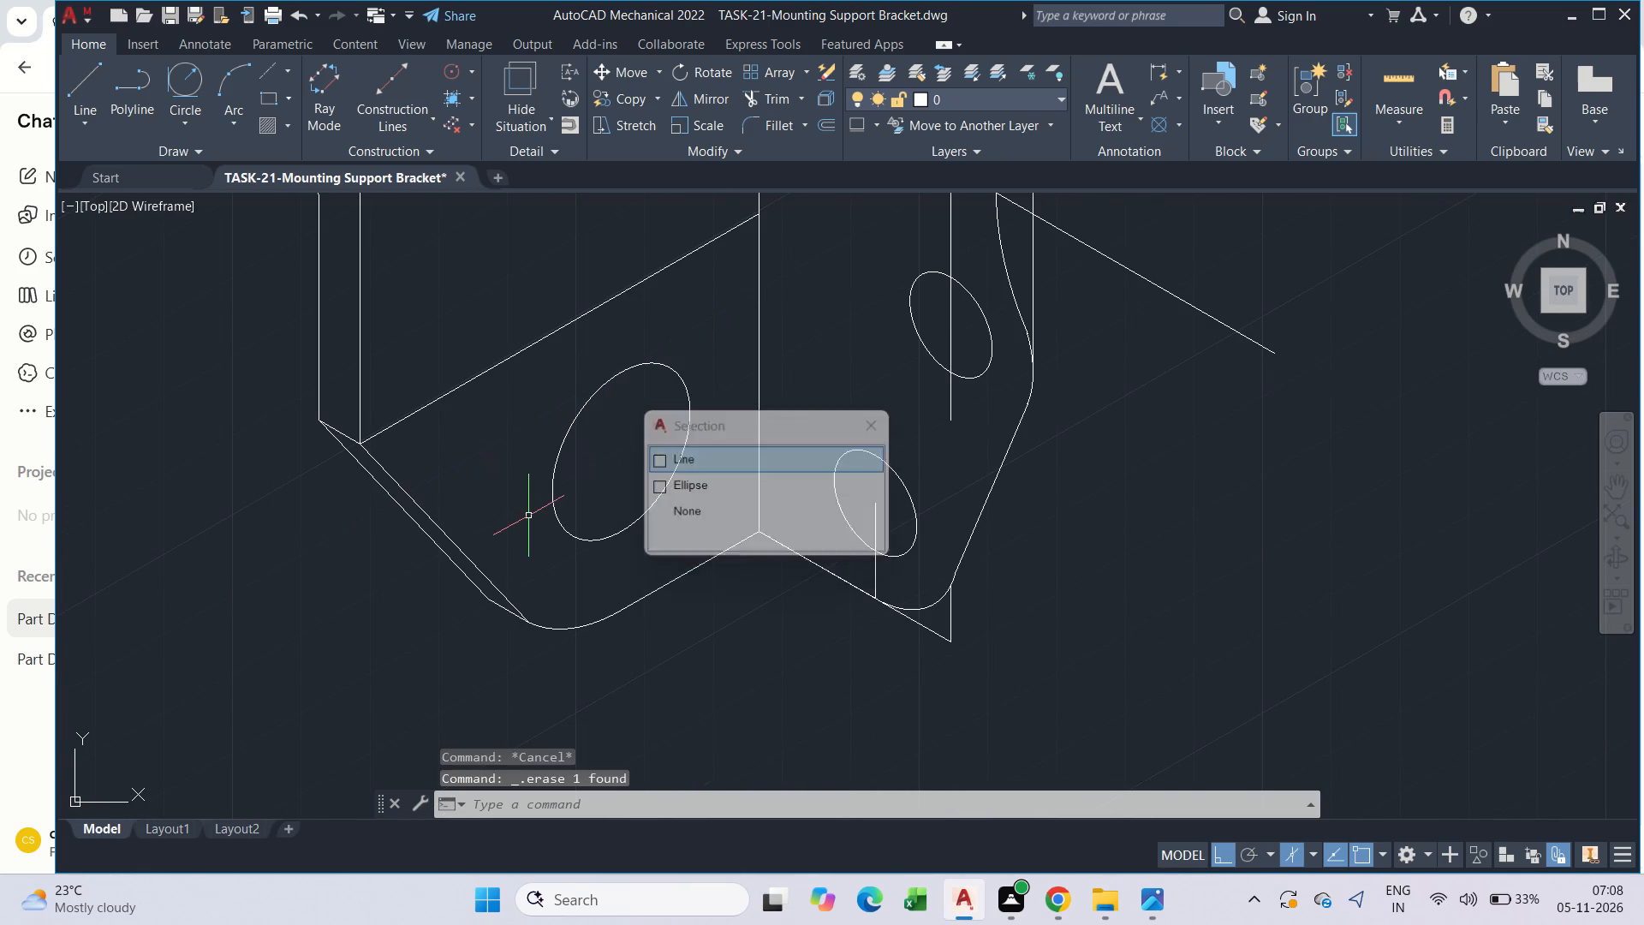
Copy the slanted line running from the outer vertical edge to the central vertical edge 10 straight up.
left_click(652, 279)
middle_click_drag(664, 321, 642, 424)
key("c")
left_click(712, 491)
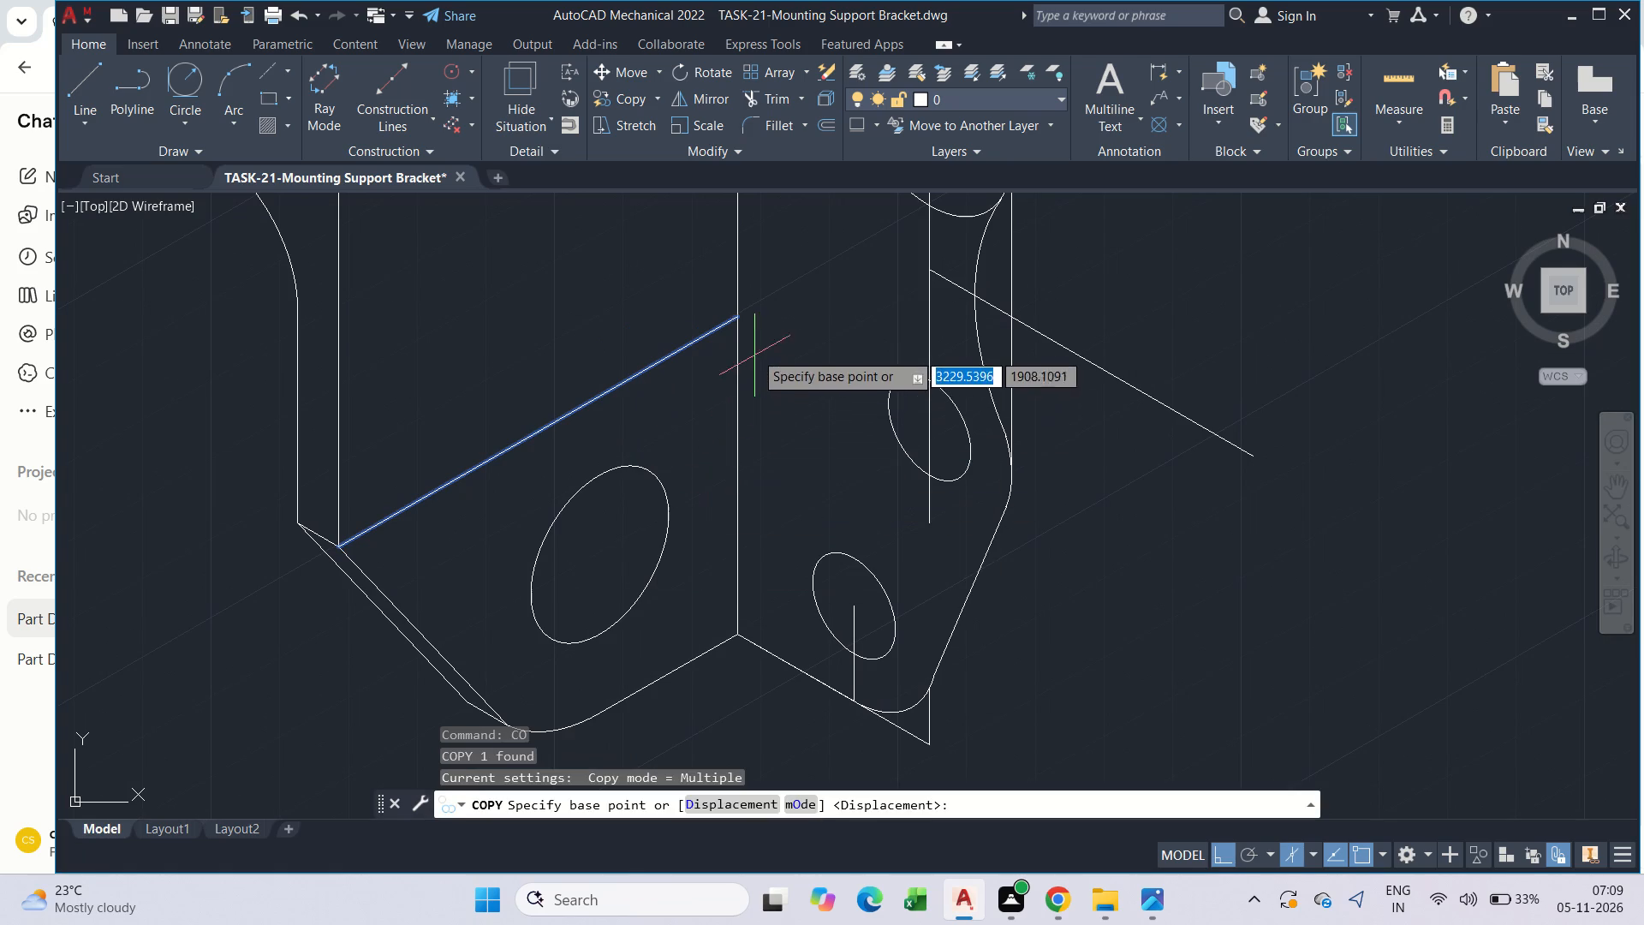
left_click(736, 319)
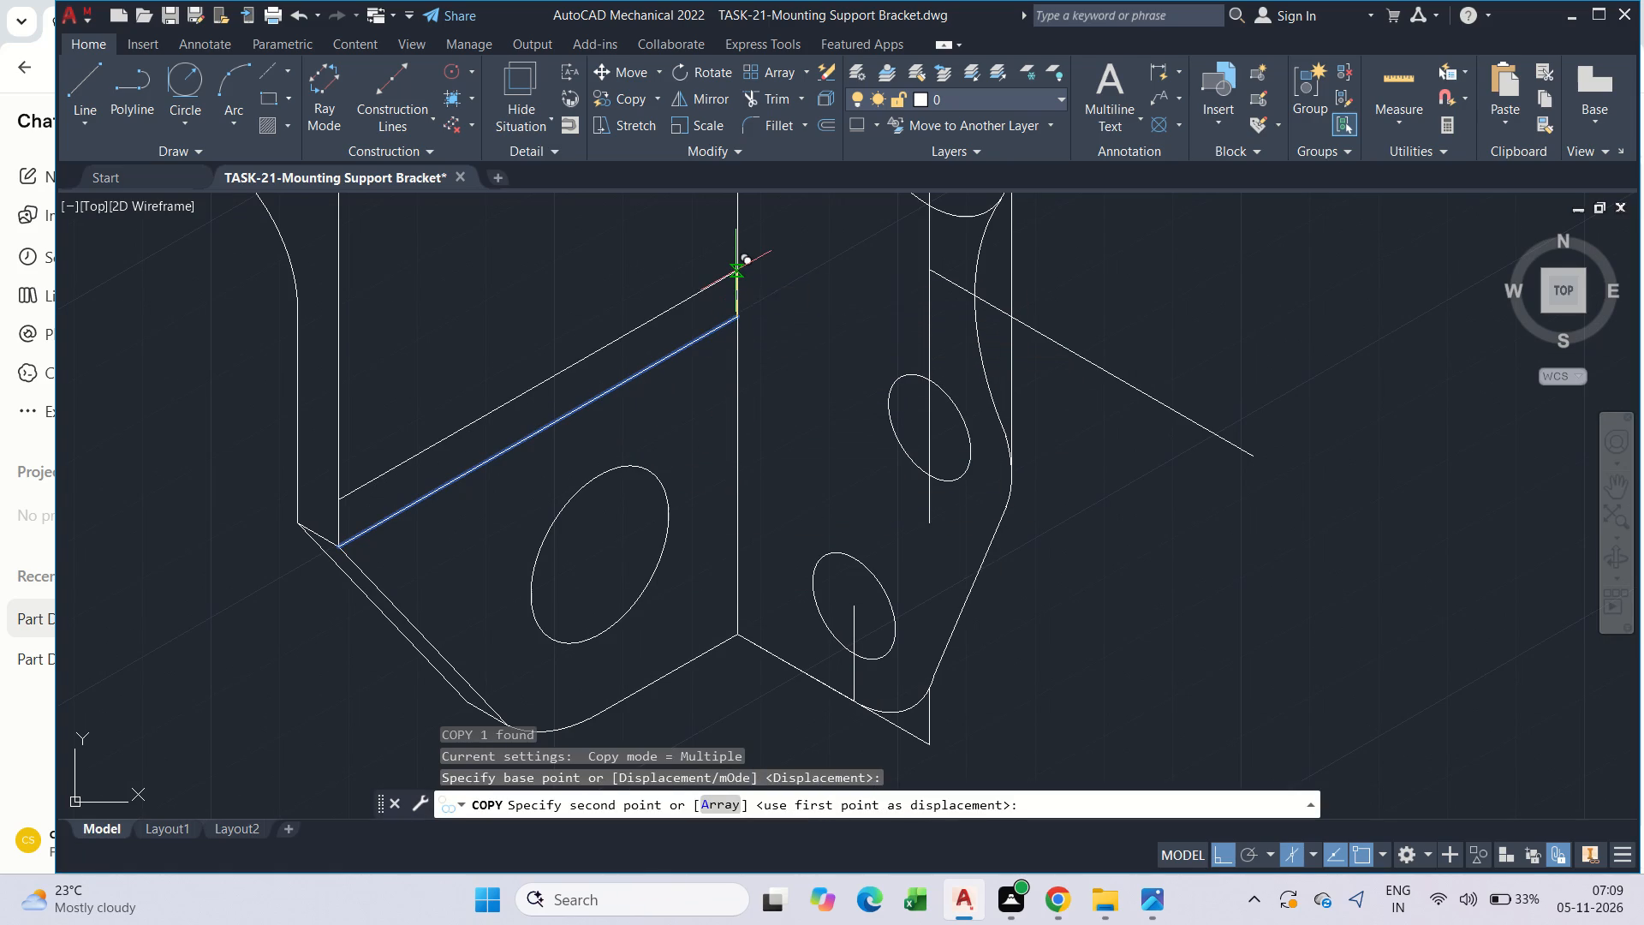
type("10")
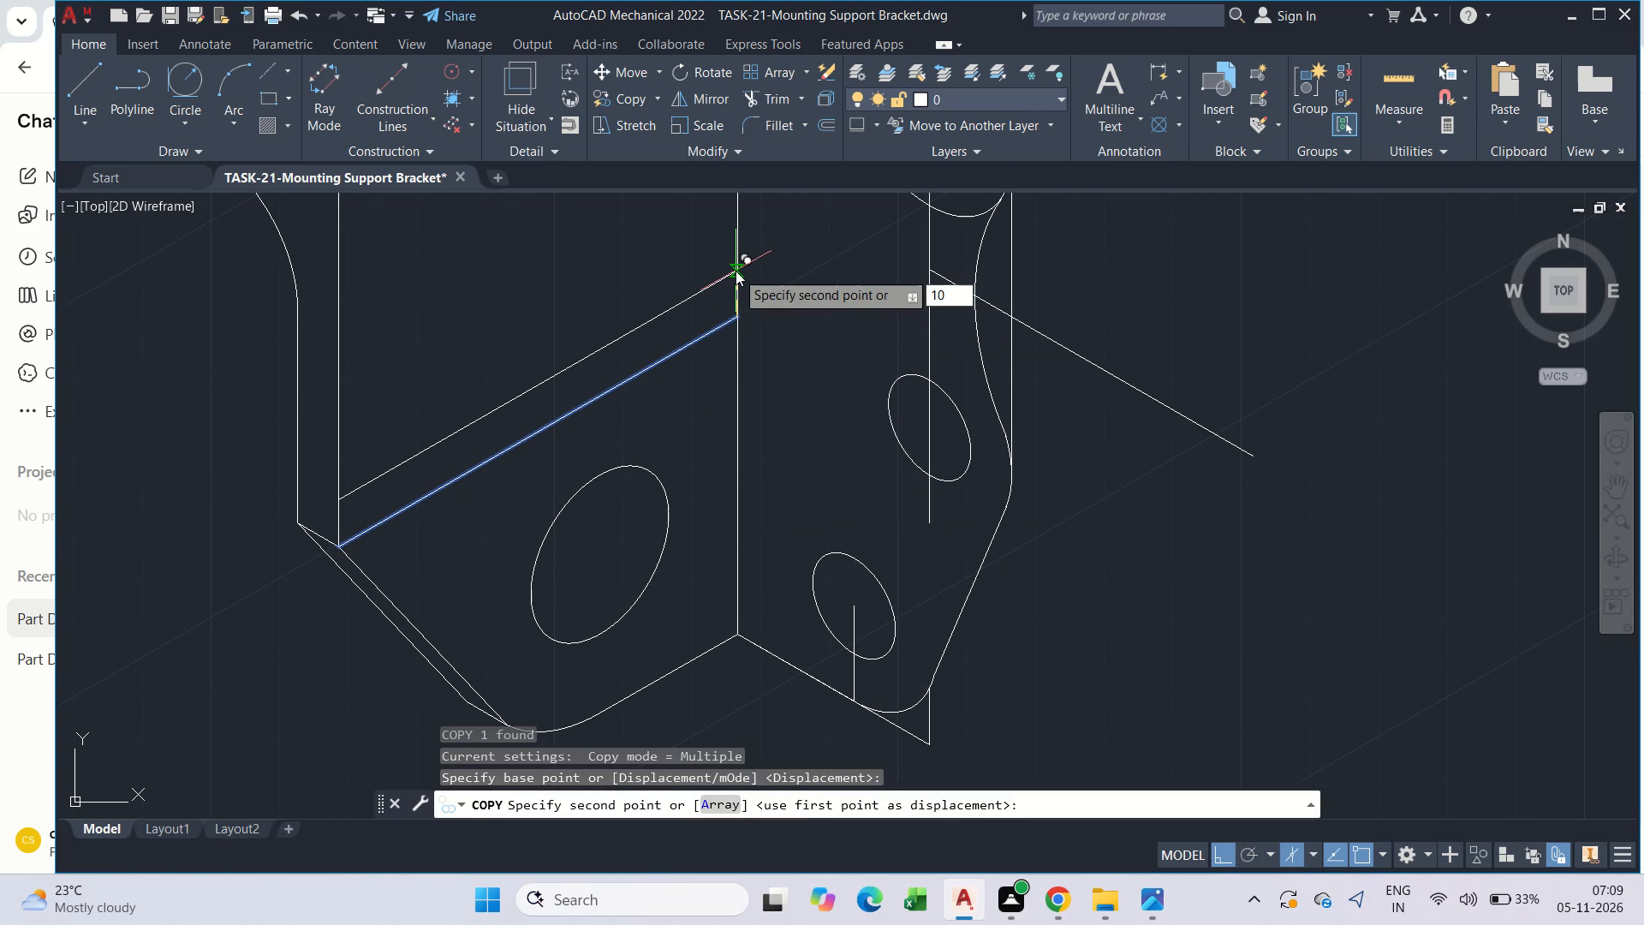
key("Return")
key("Escape")
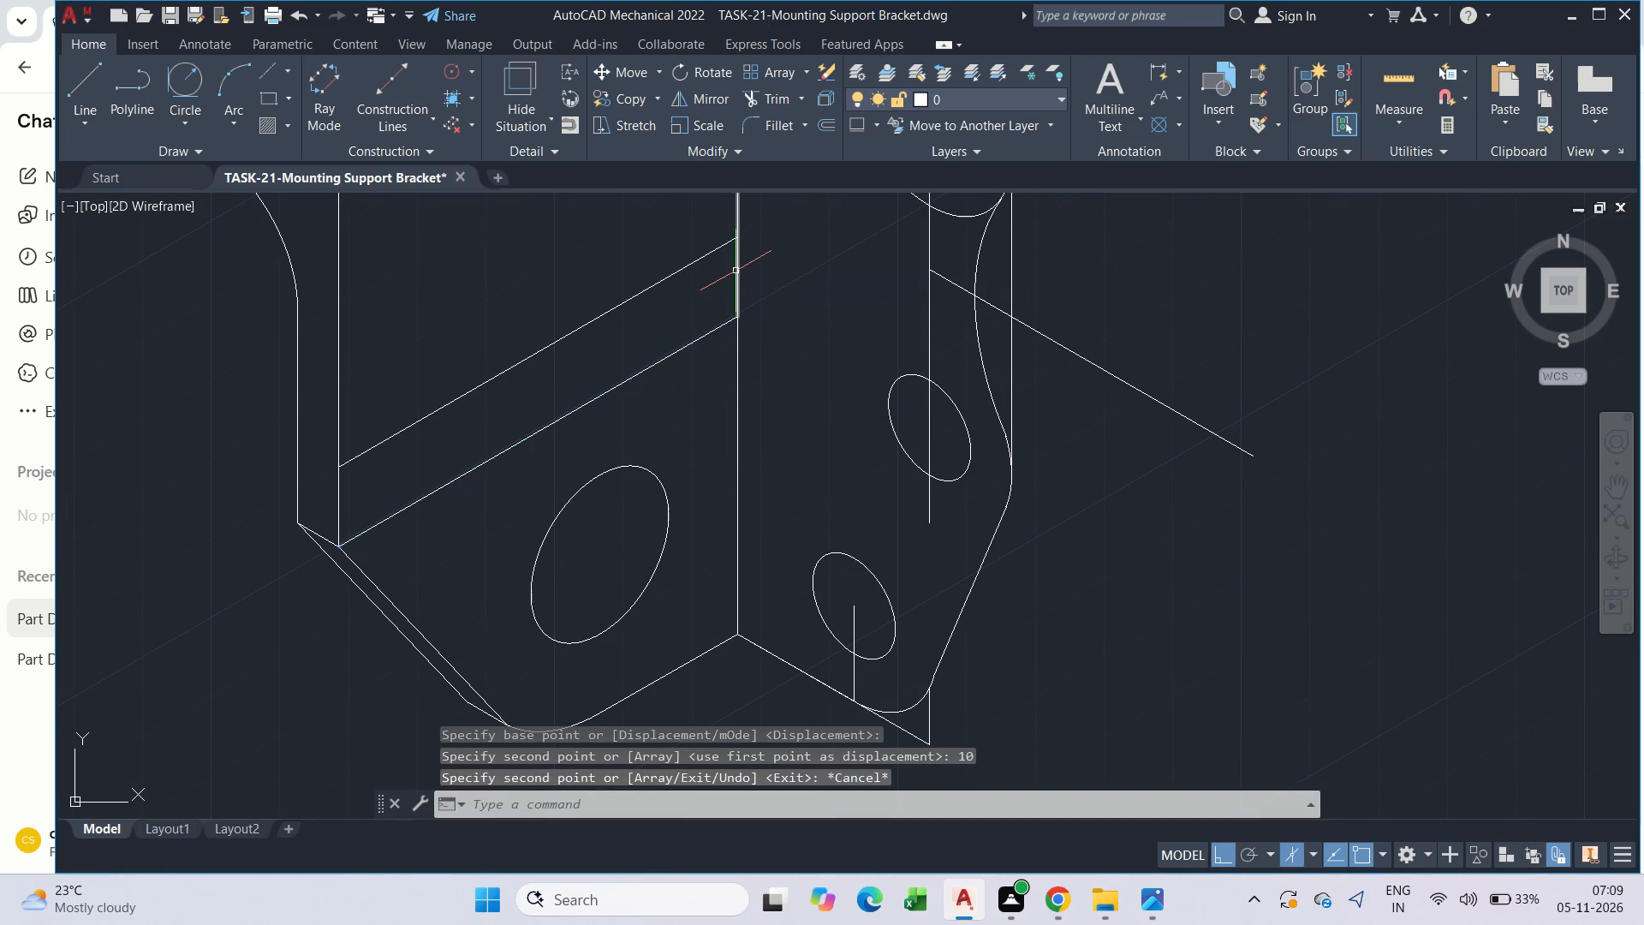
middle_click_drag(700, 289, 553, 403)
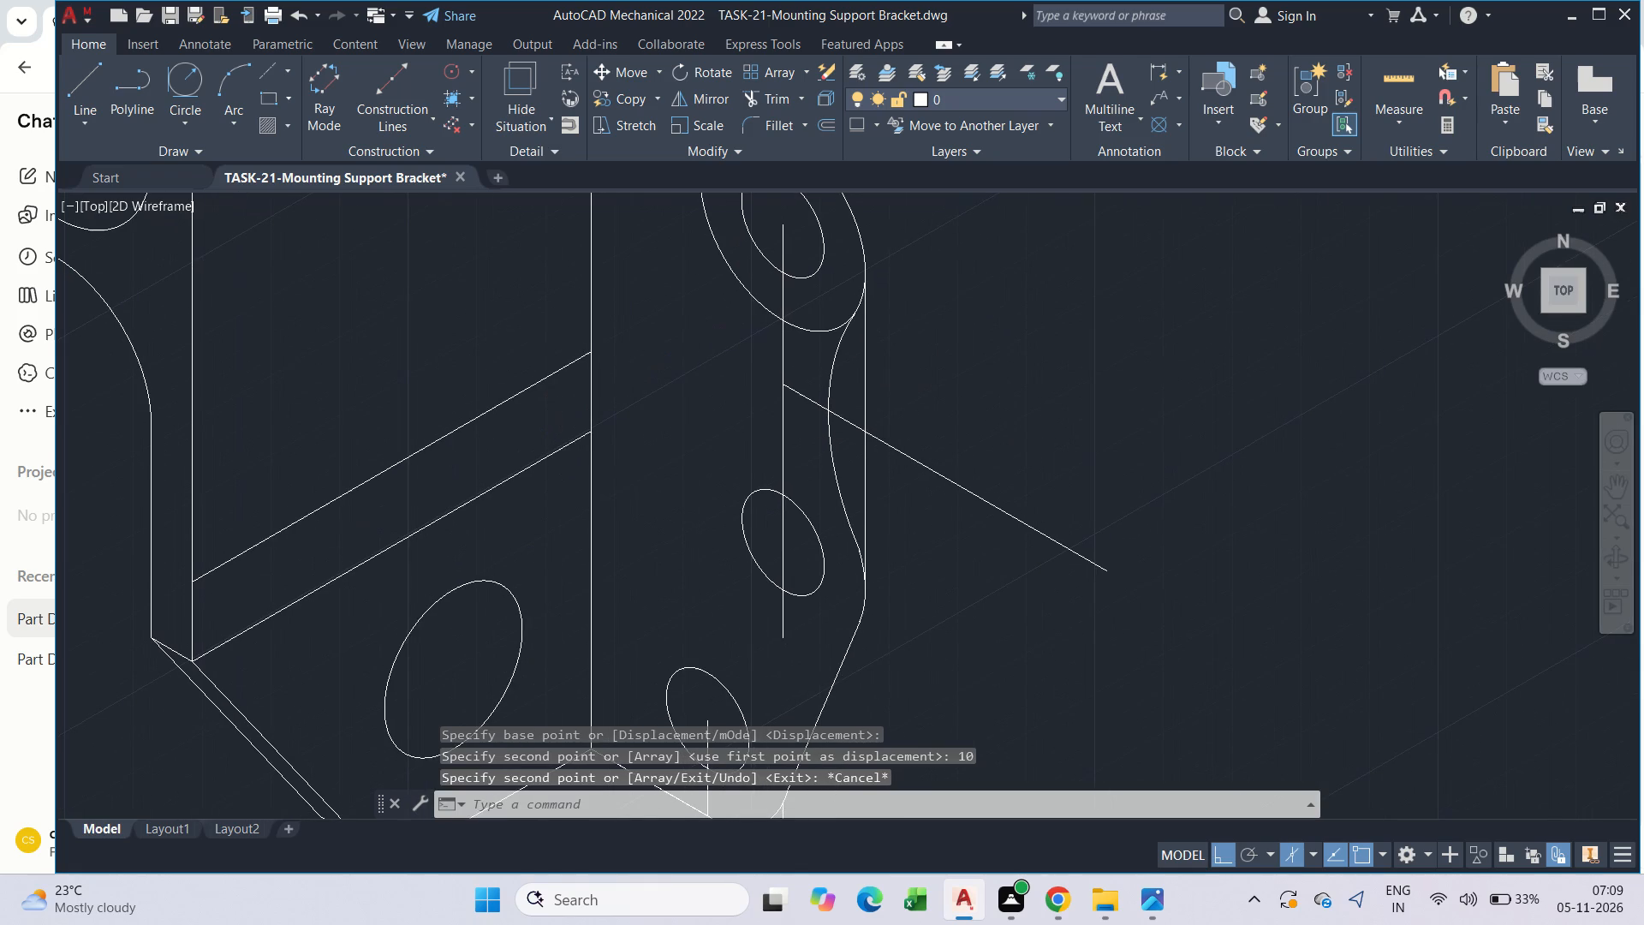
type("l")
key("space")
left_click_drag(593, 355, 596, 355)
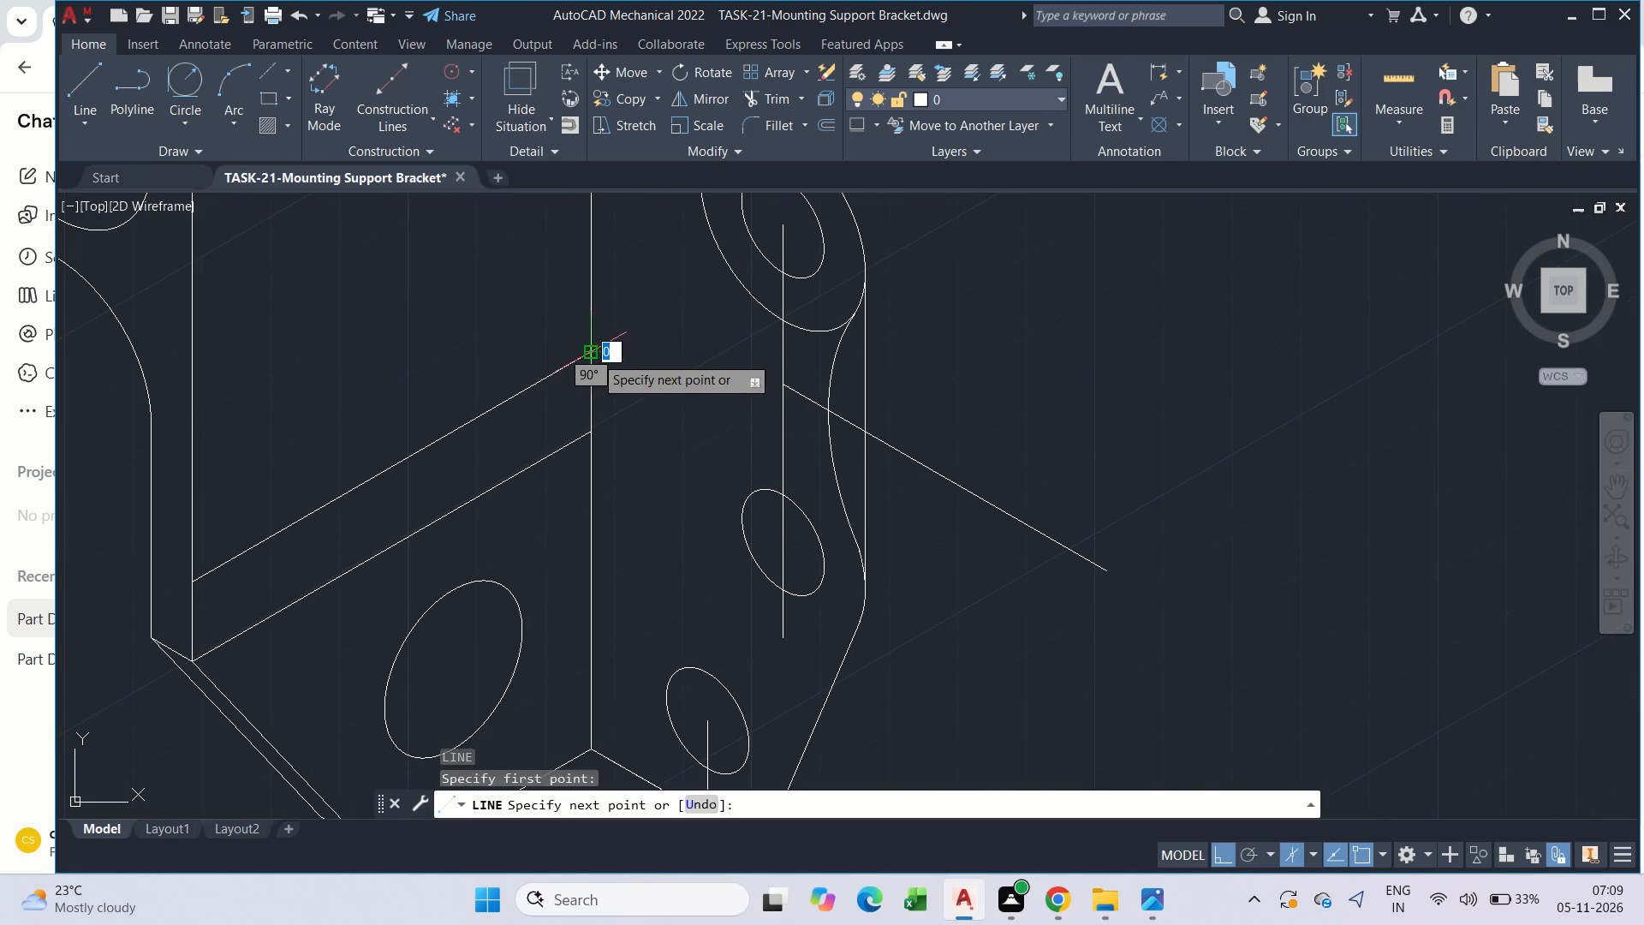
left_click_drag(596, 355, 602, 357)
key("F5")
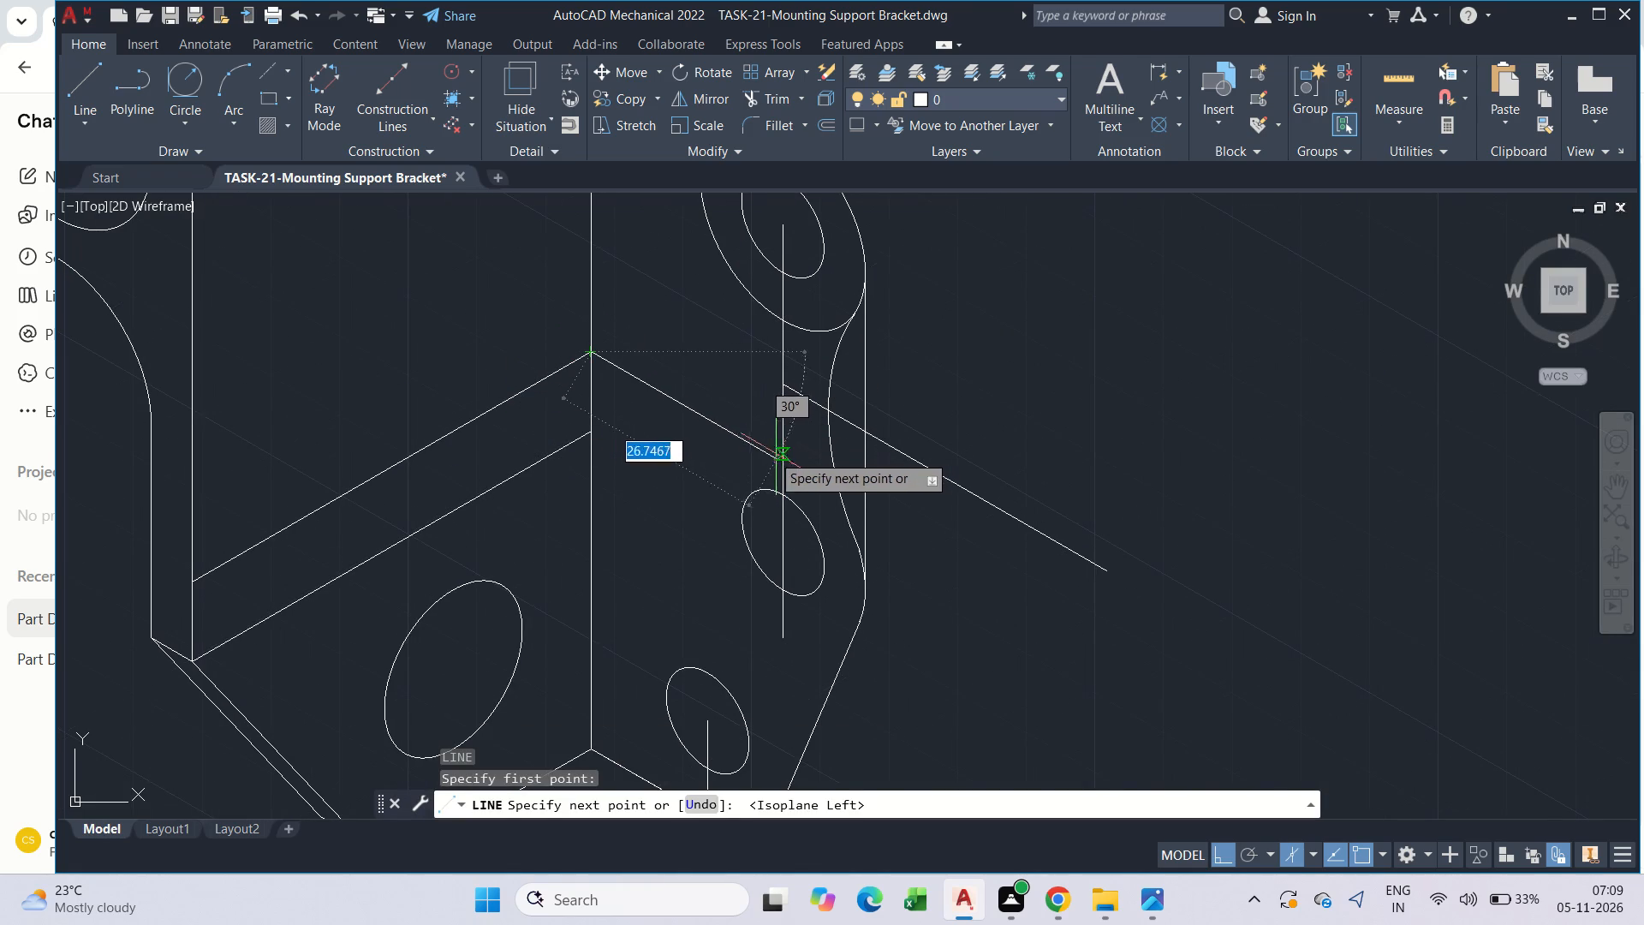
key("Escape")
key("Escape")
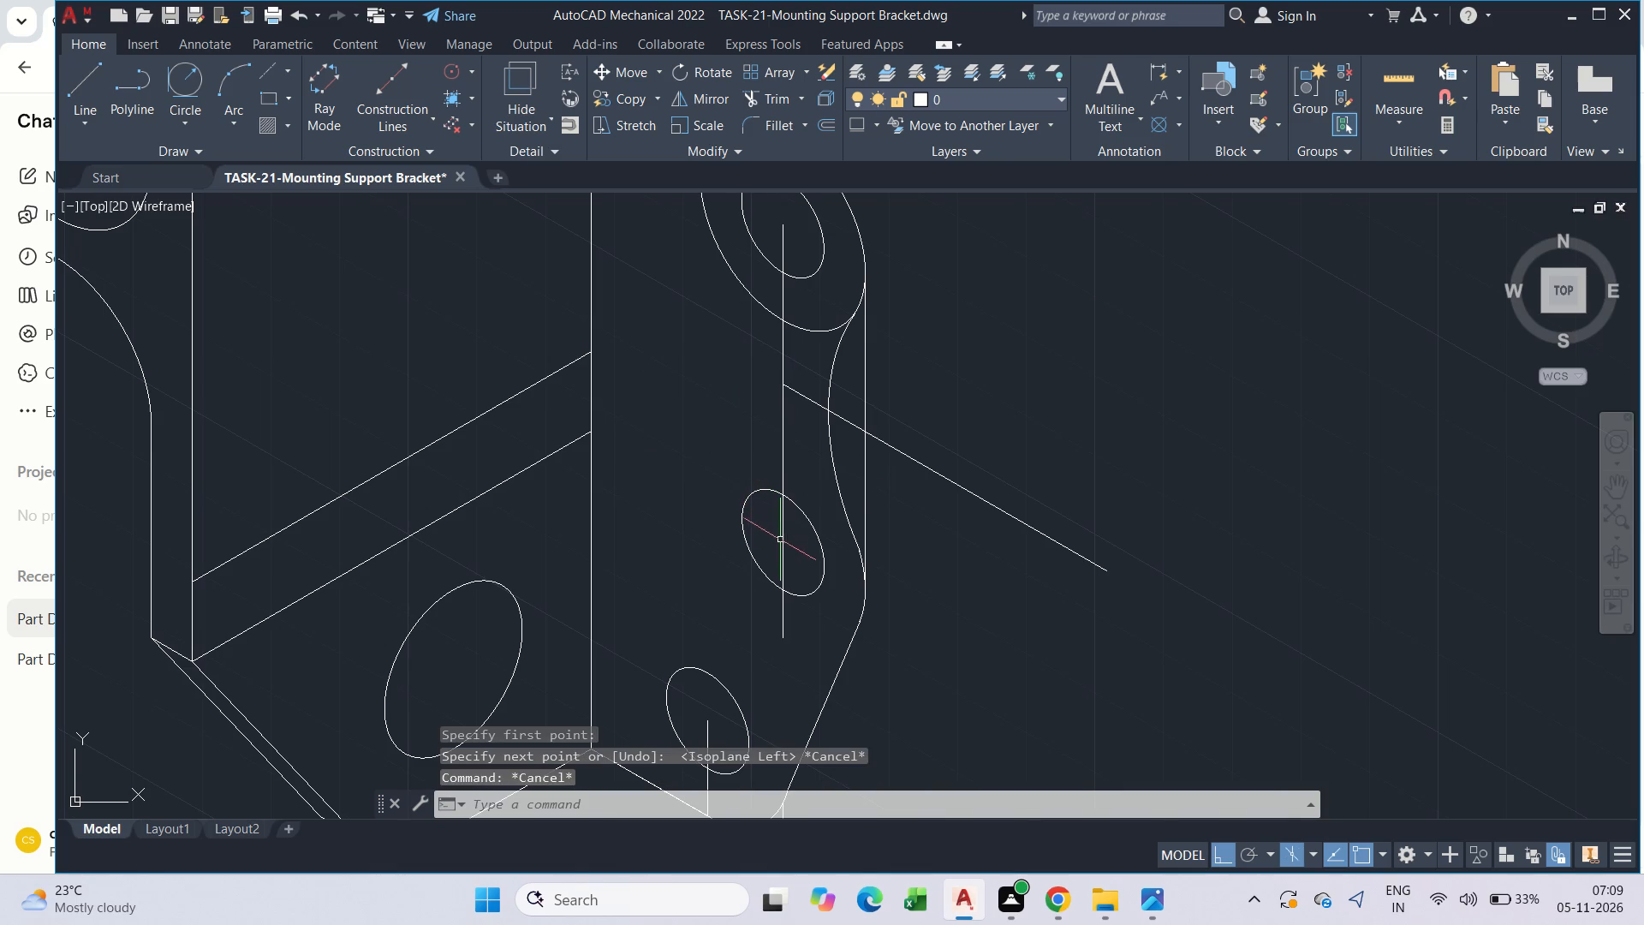
Copy the vertical construction lines from the middle hole's centre along the left isoplane axis to that hole's edge nearest the central vertical edge.
left_click(780, 540)
key("Escape")
left_click_drag(796, 568, 771, 549)
left_click(760, 533)
key("c")
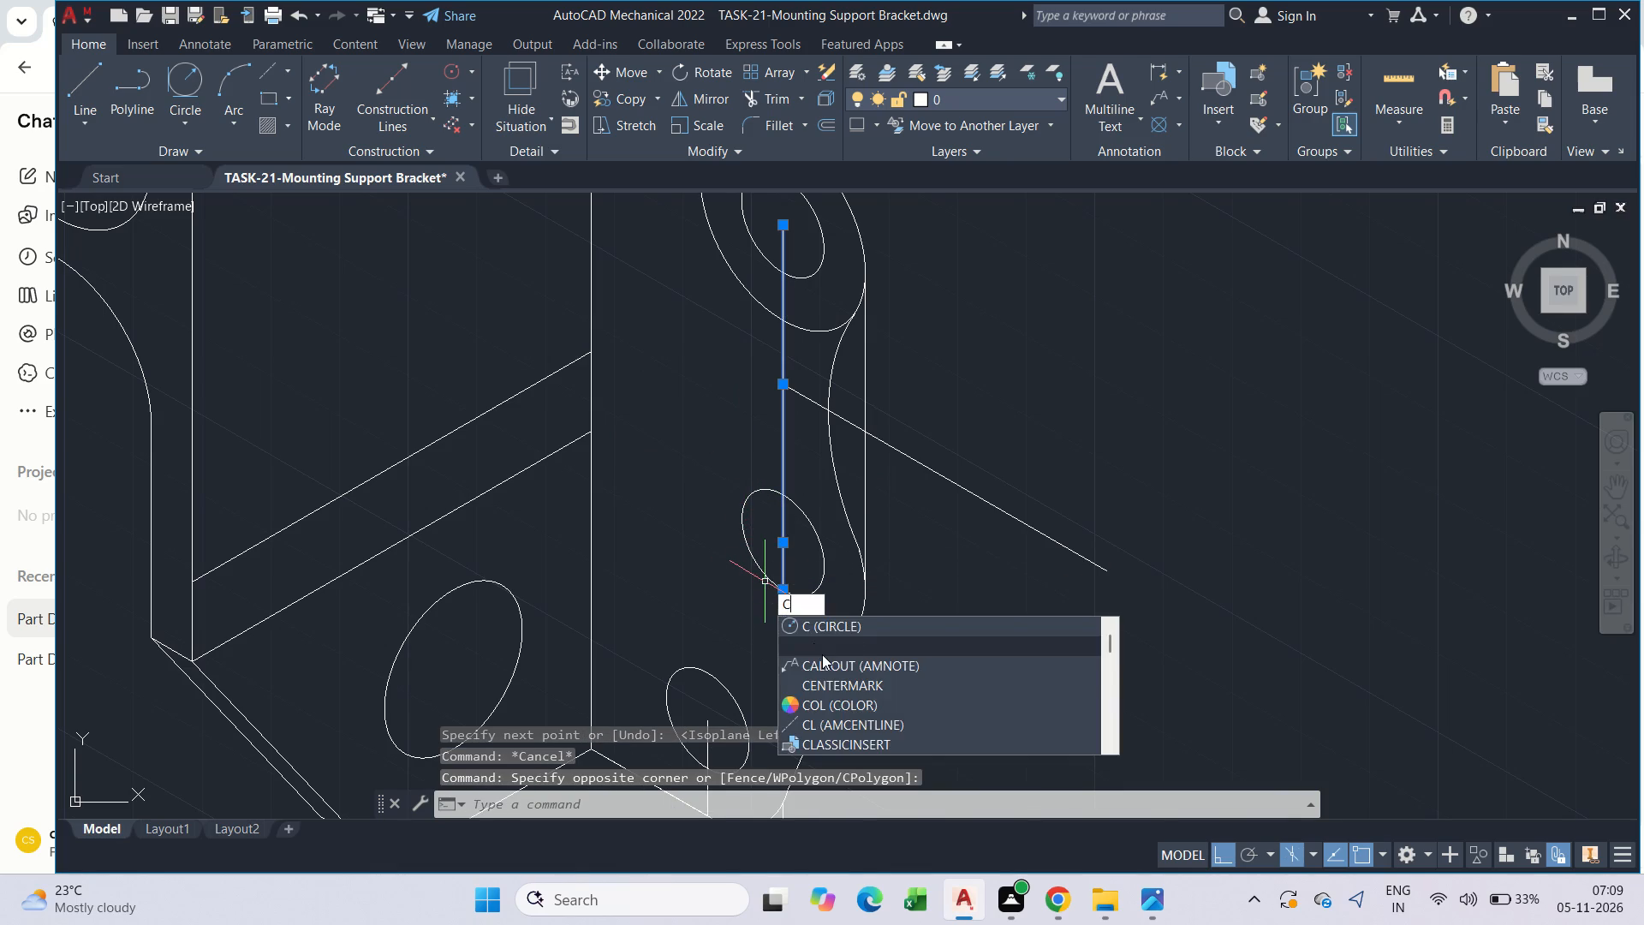
left_click(822, 654)
left_click(785, 541)
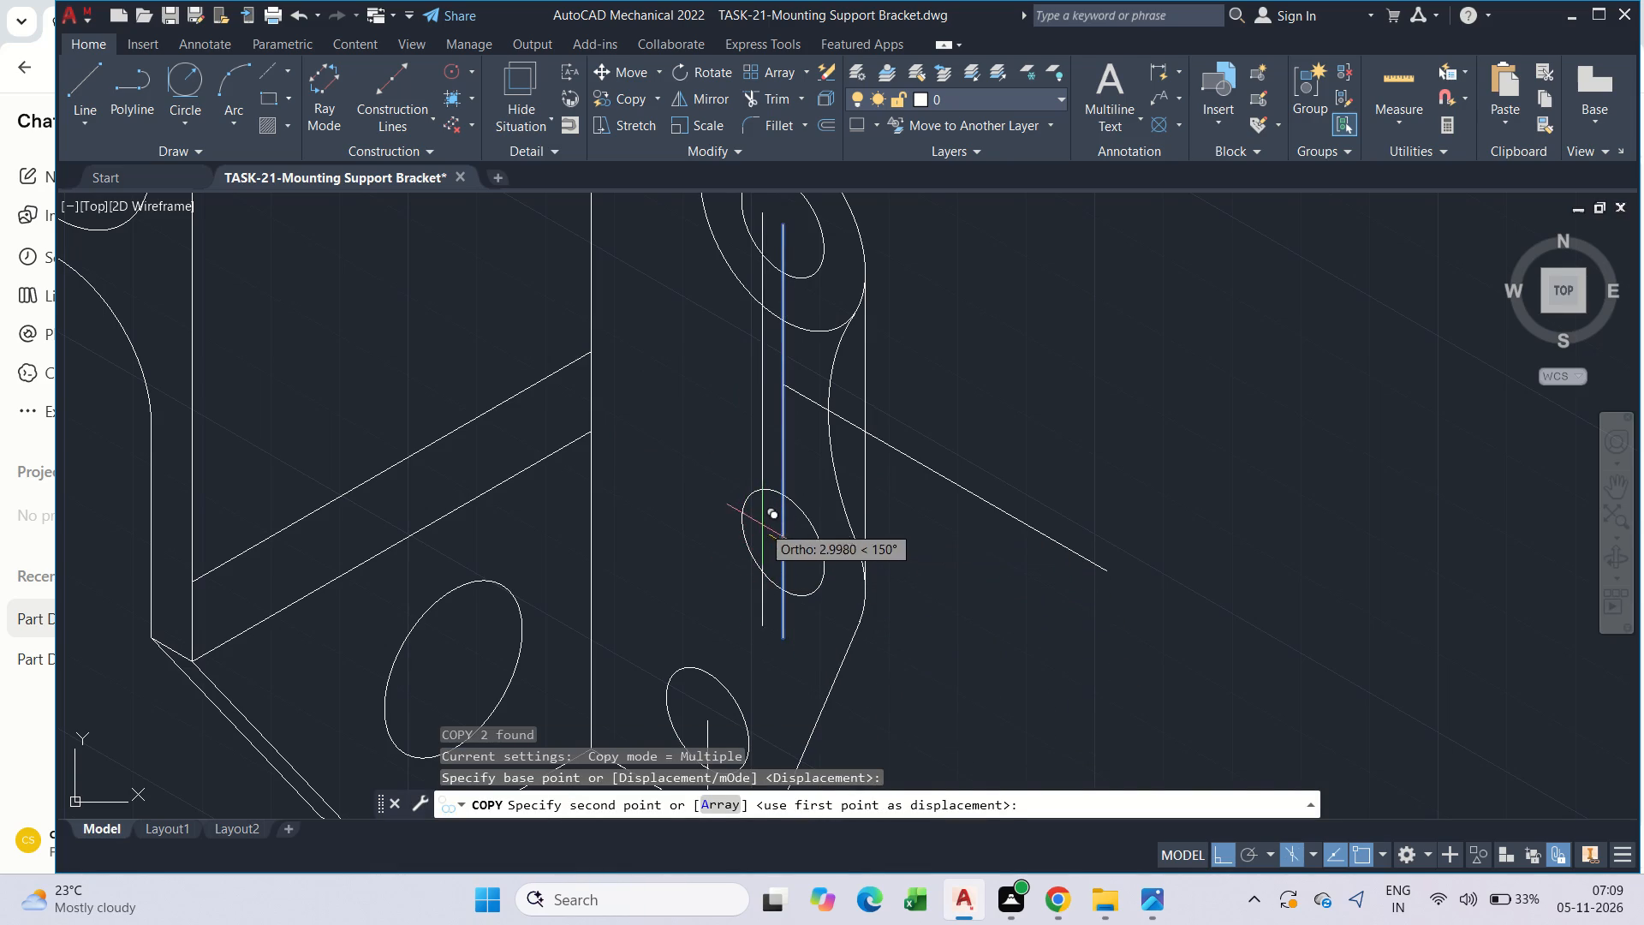
left_click(742, 514)
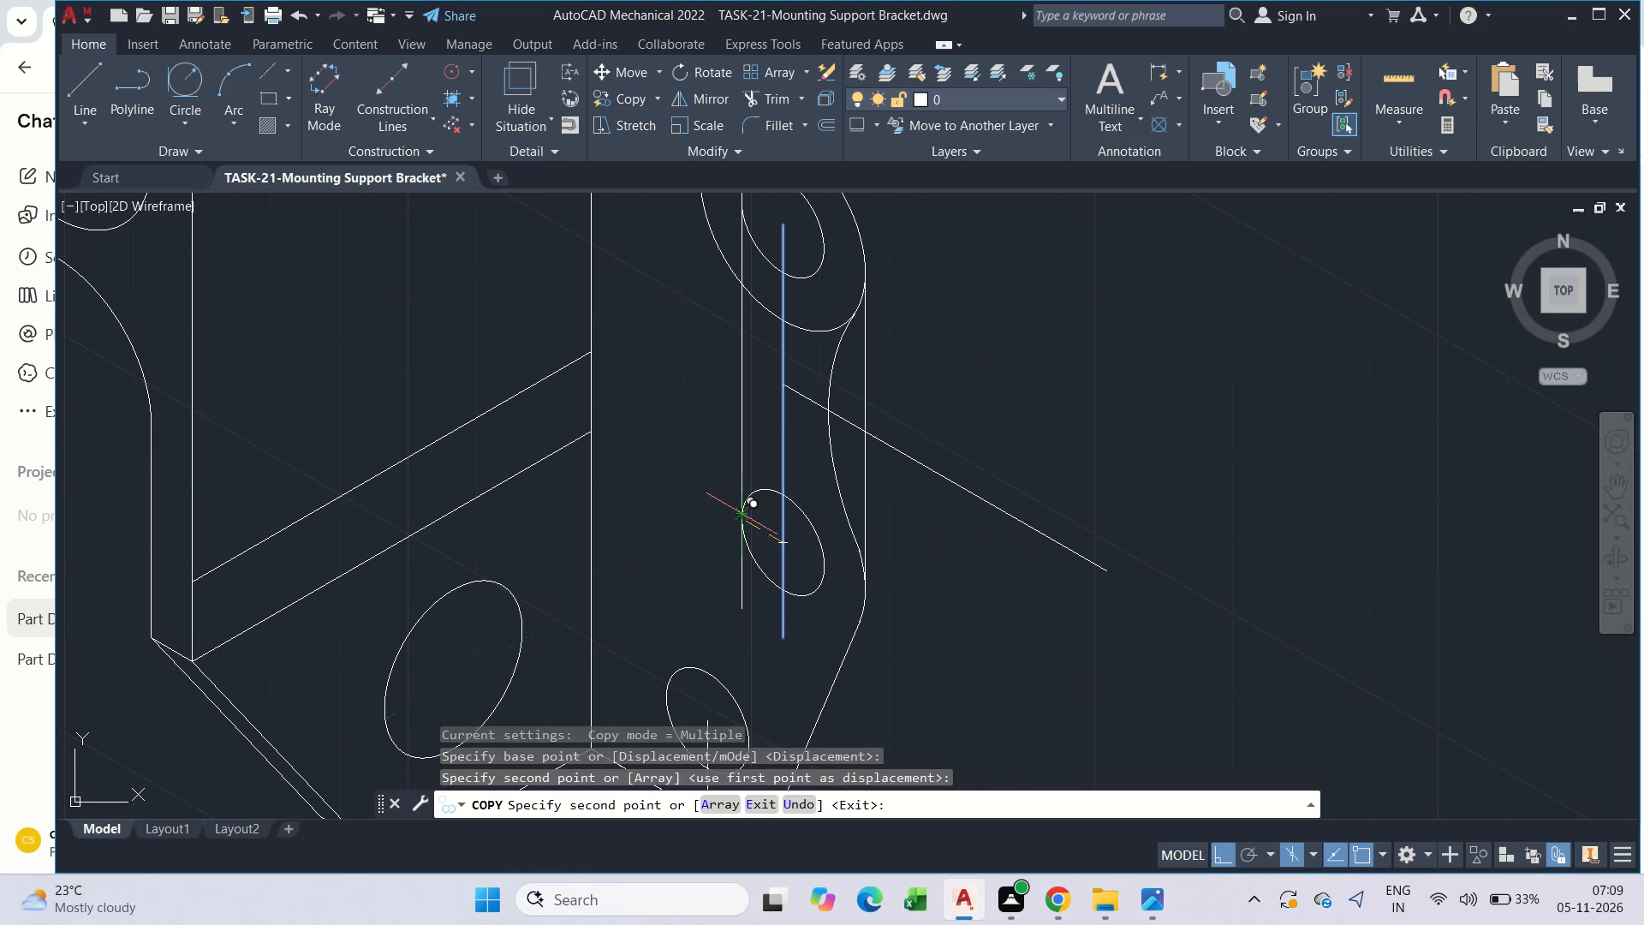
key("Escape")
scroll(745, 543, "up", 2)
scroll(740, 540, "down", 3)
key("Escape")
scroll(681, 468, "up", 1)
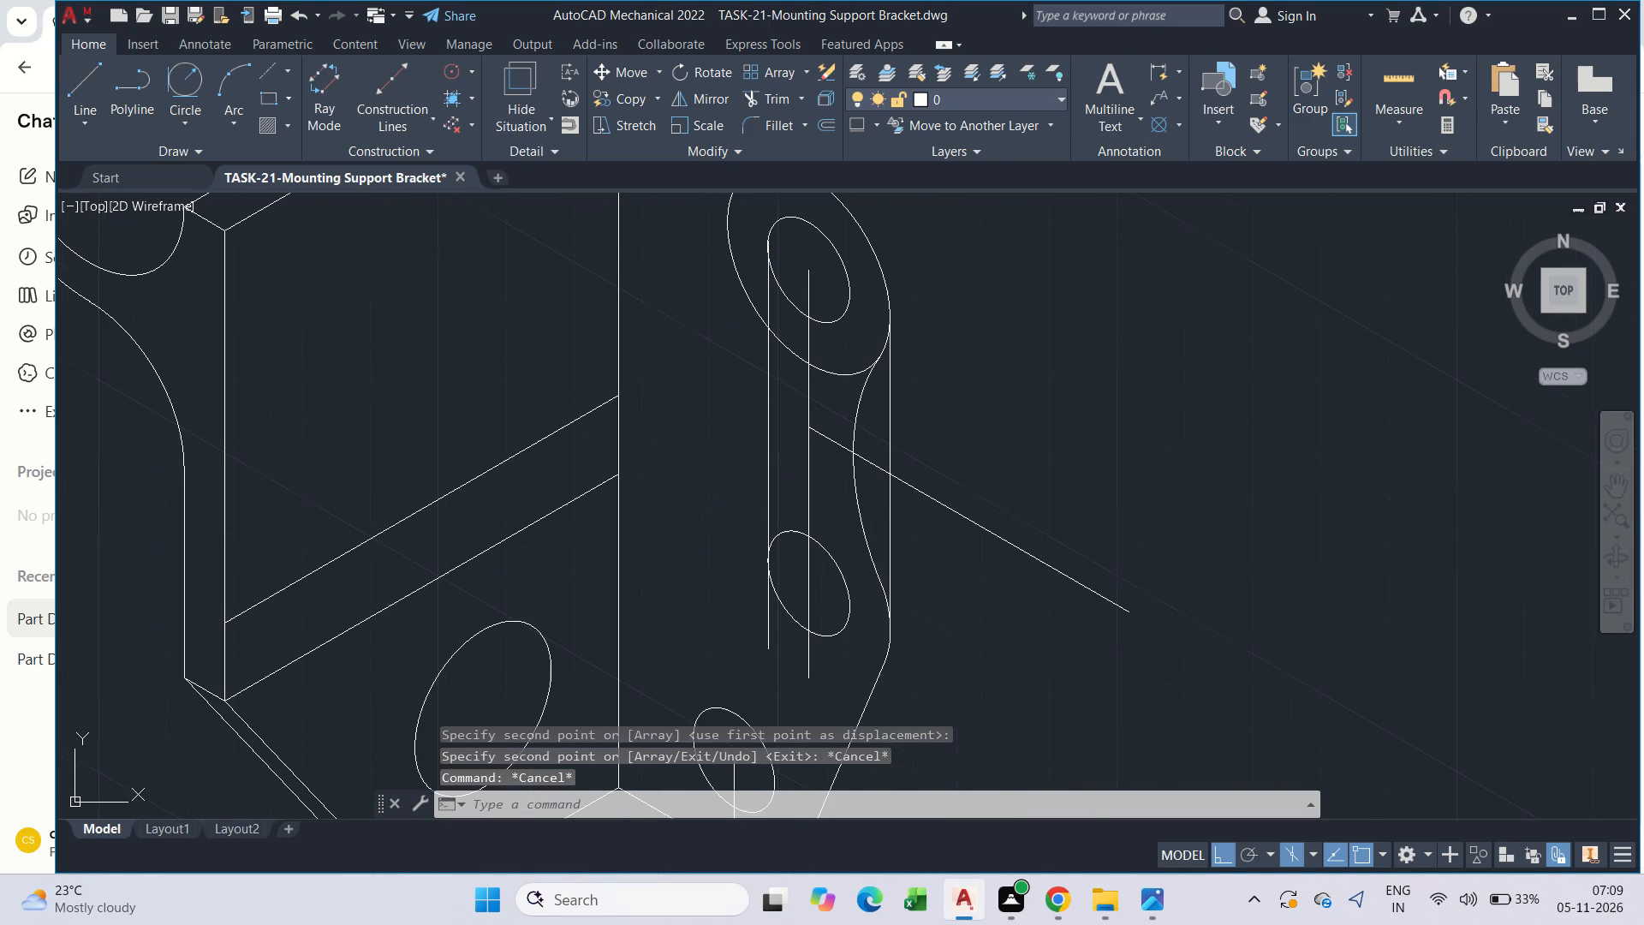
Draw a line at 330° from the copied slanted line's end on the central vertical edge across the right-hand face.
type("l")
key("space")
left_click(620, 400)
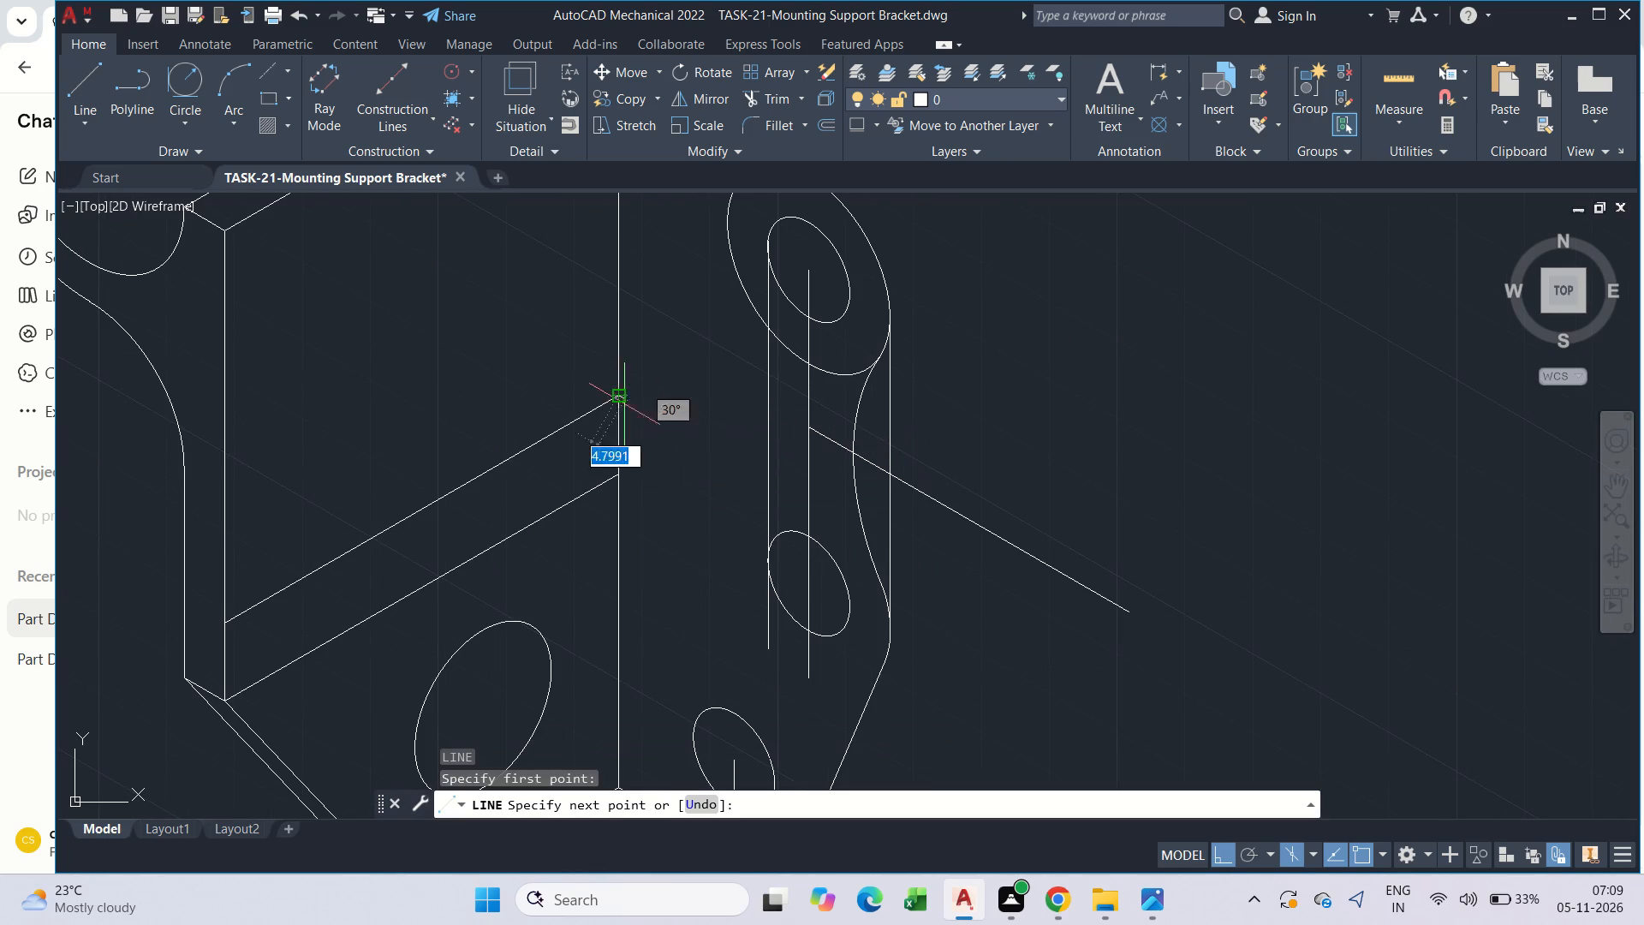
scroll(836, 516, "up", 2)
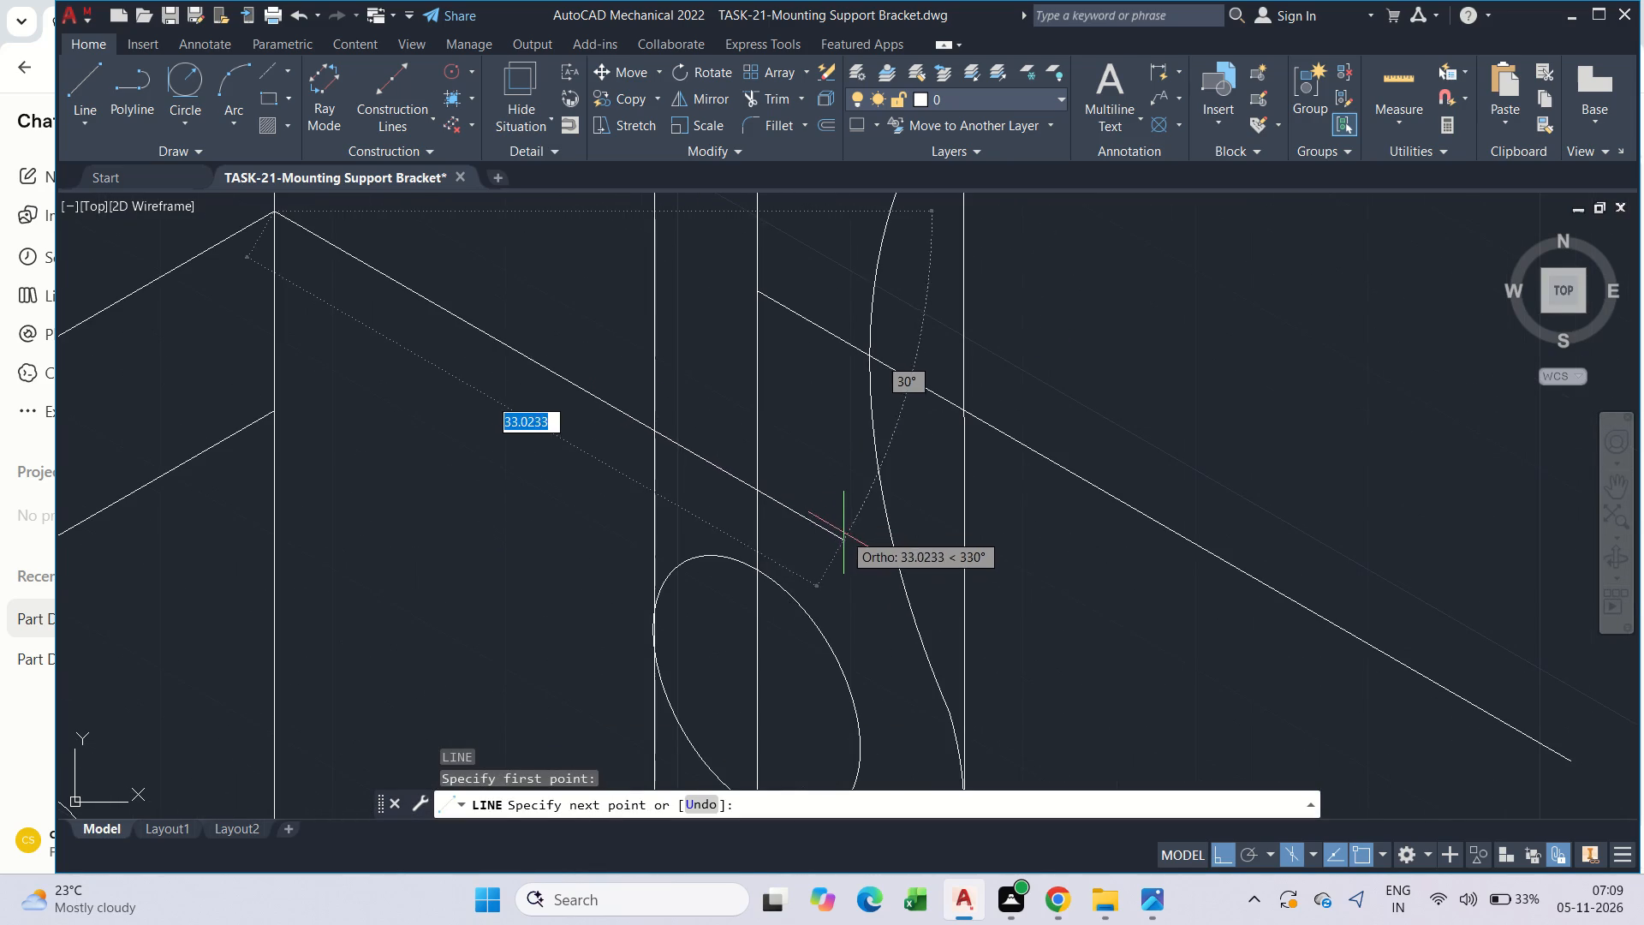
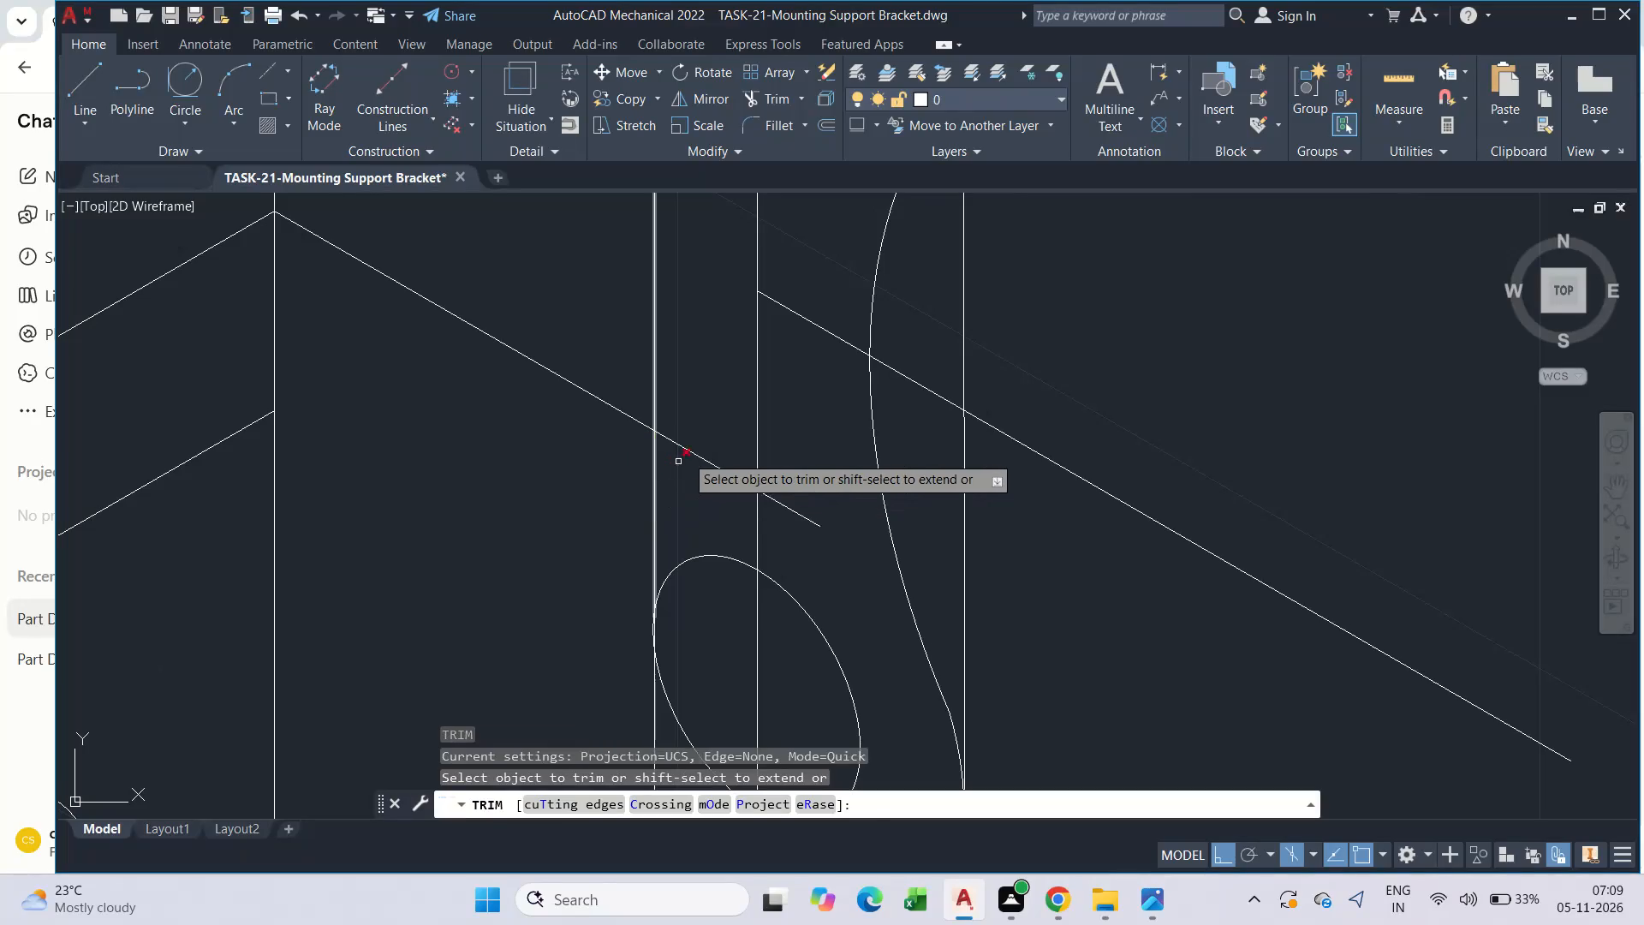
Trim the 330° line beyond the vertical line touching the middle hole, and trim that vertical line above their crossing.
left_click_drag(691, 457, 706, 483)
left_click(646, 376)
left_click_drag(684, 385, 731, 403)
scroll(710, 402, "down", 2)
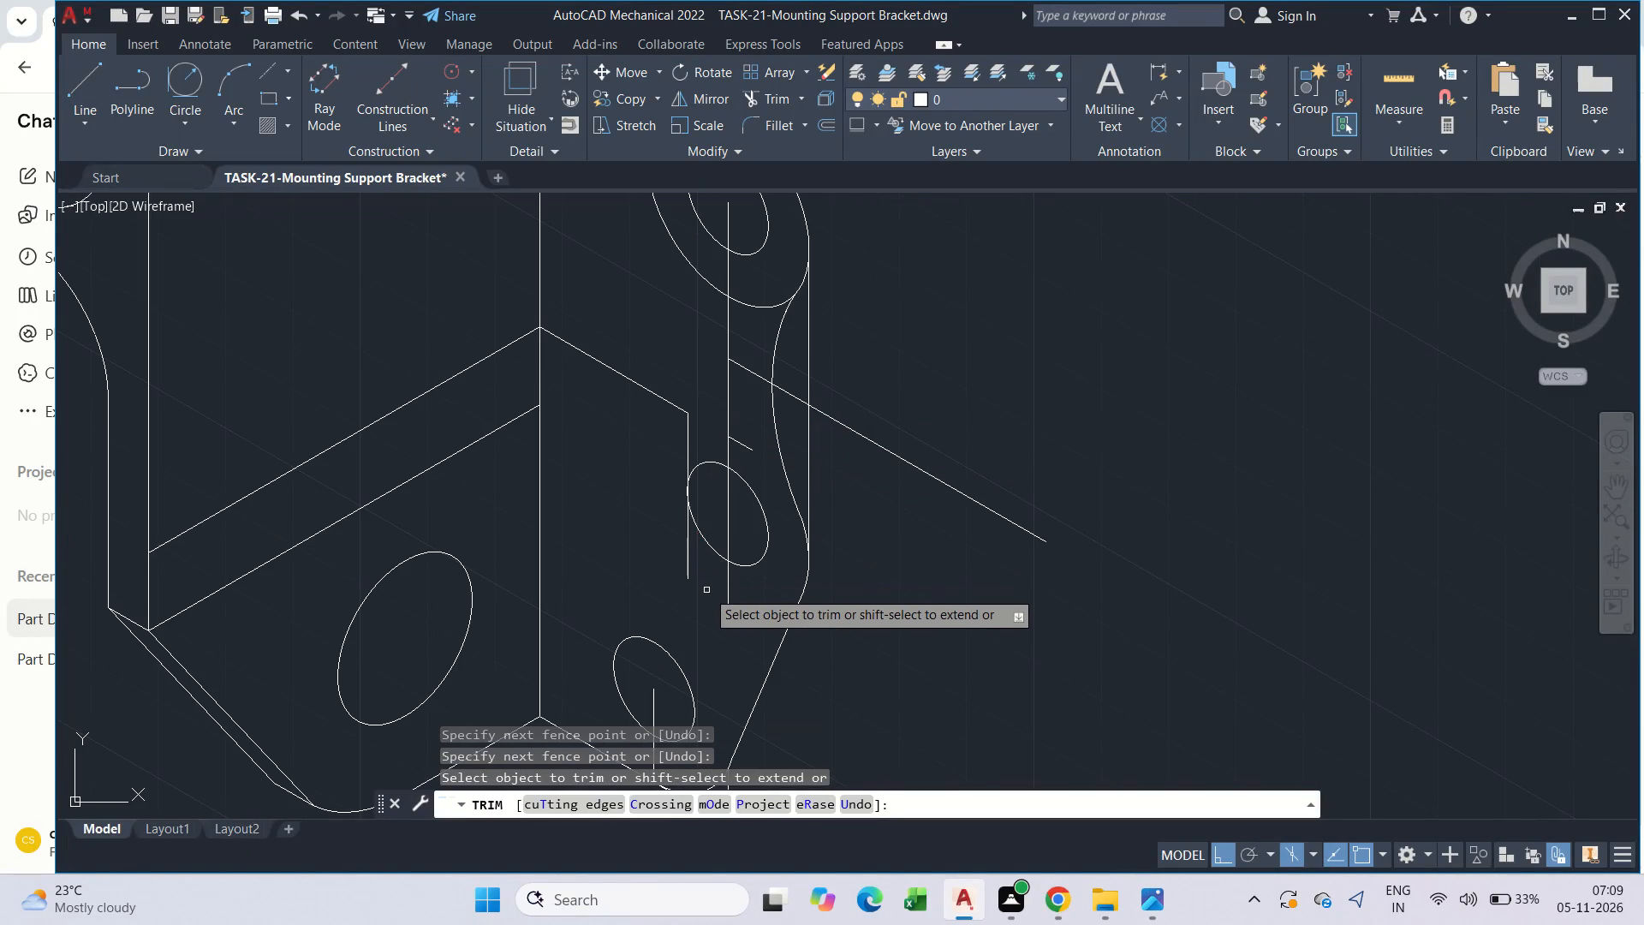
key("Escape")
key("Escape")
Draw a 330° line from the lower slanted line's end on the central vertical edge to just past the vertical line touching the middle hole.
type("l")
key("space")
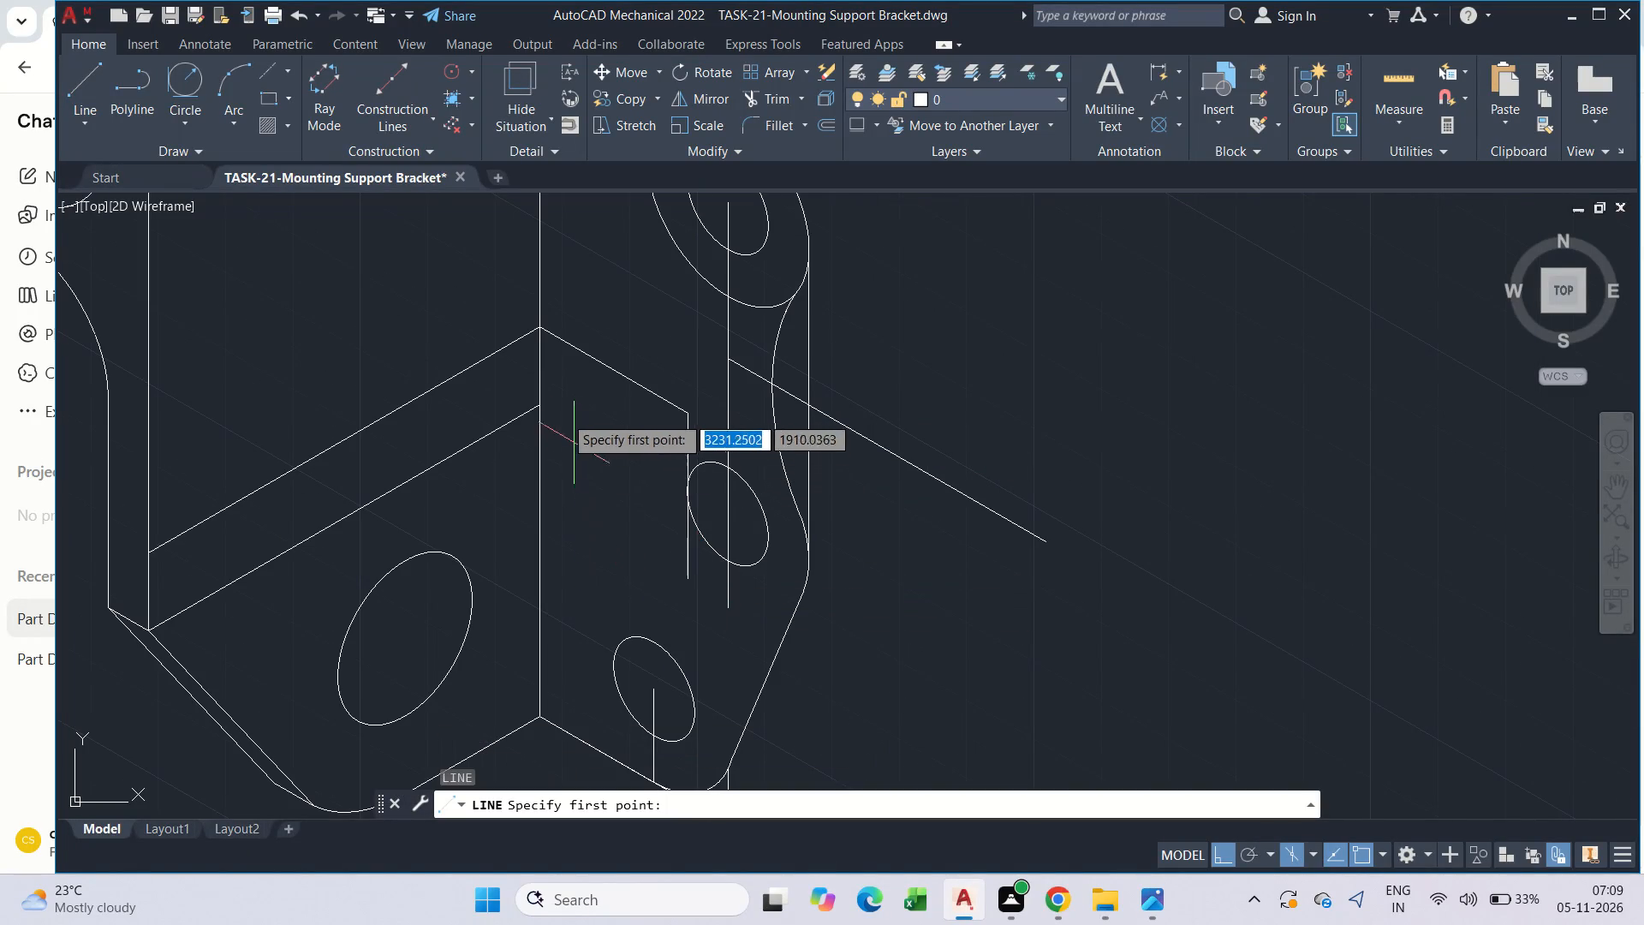
left_click_drag(541, 402, 556, 410)
scroll(727, 513, "up", 2)
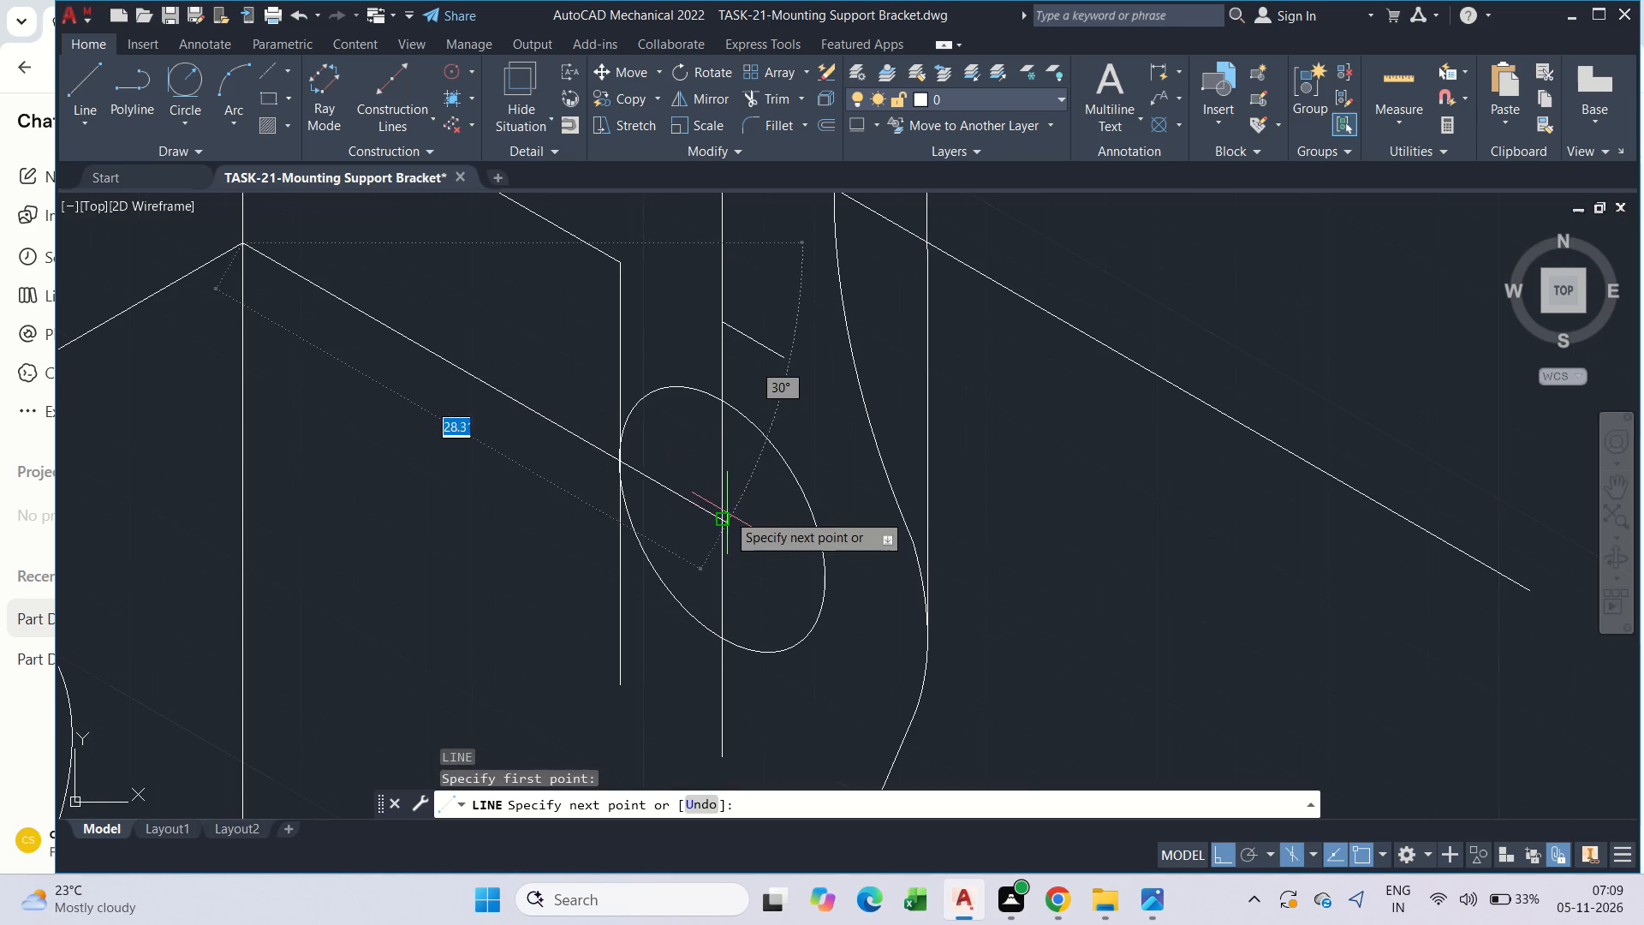
left_click(642, 468)
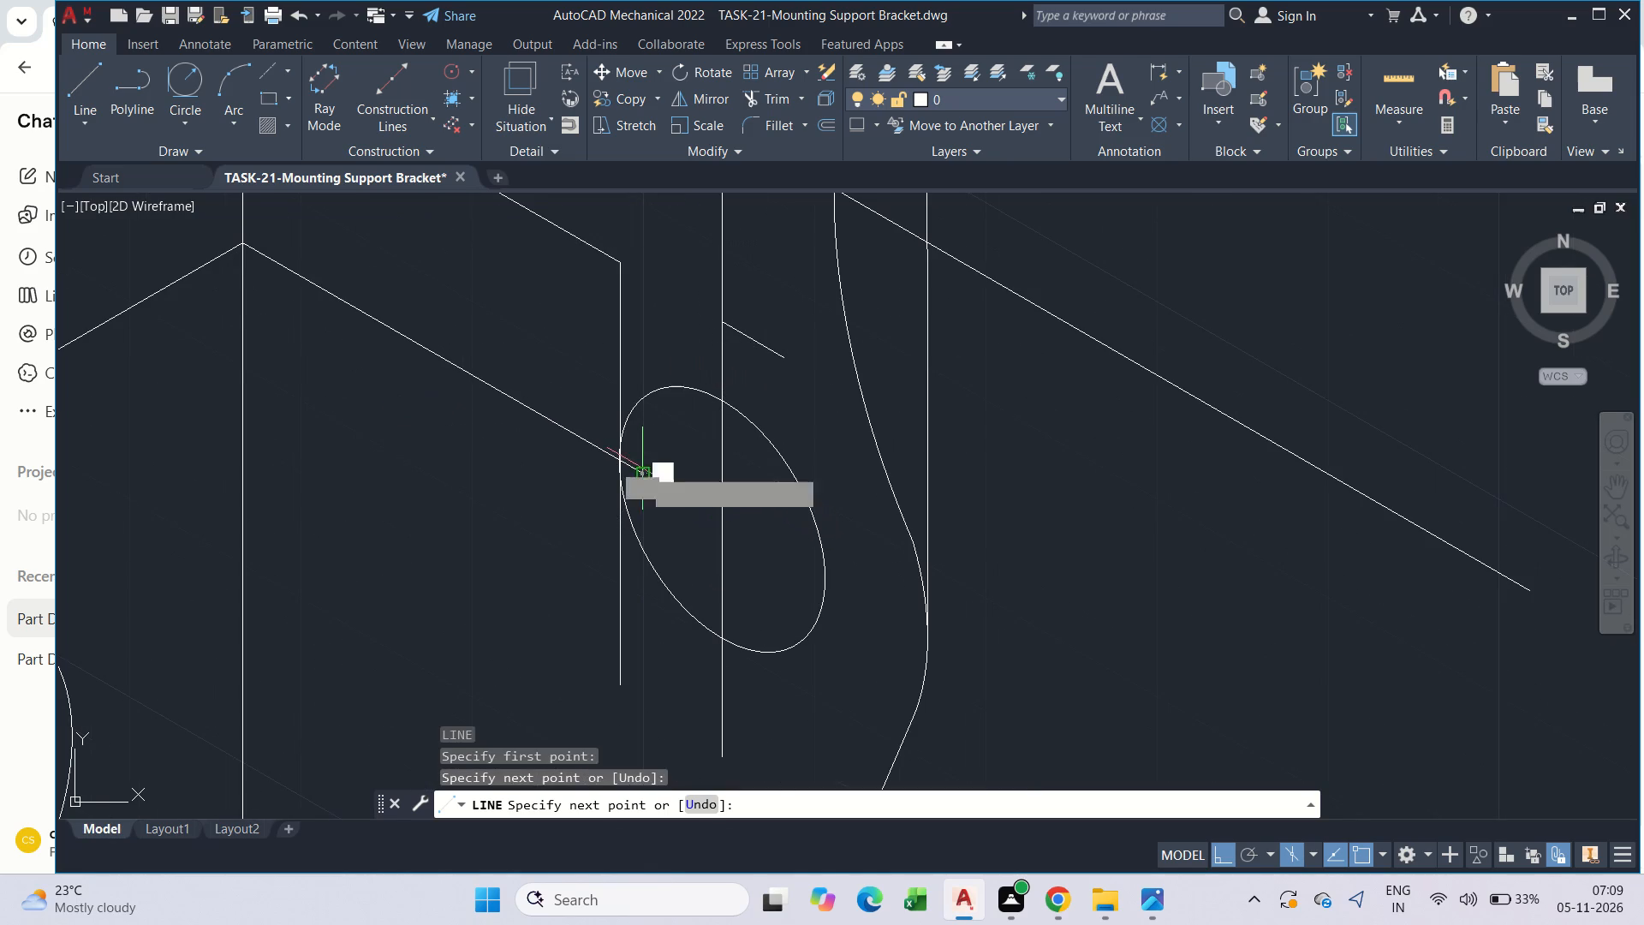
key("Escape")
Trim the overhanging ends of the vertical line and lower 330° line where they meet beside the middle hole.
type("tr")
key("space")
left_click_drag(646, 630, 630, 630)
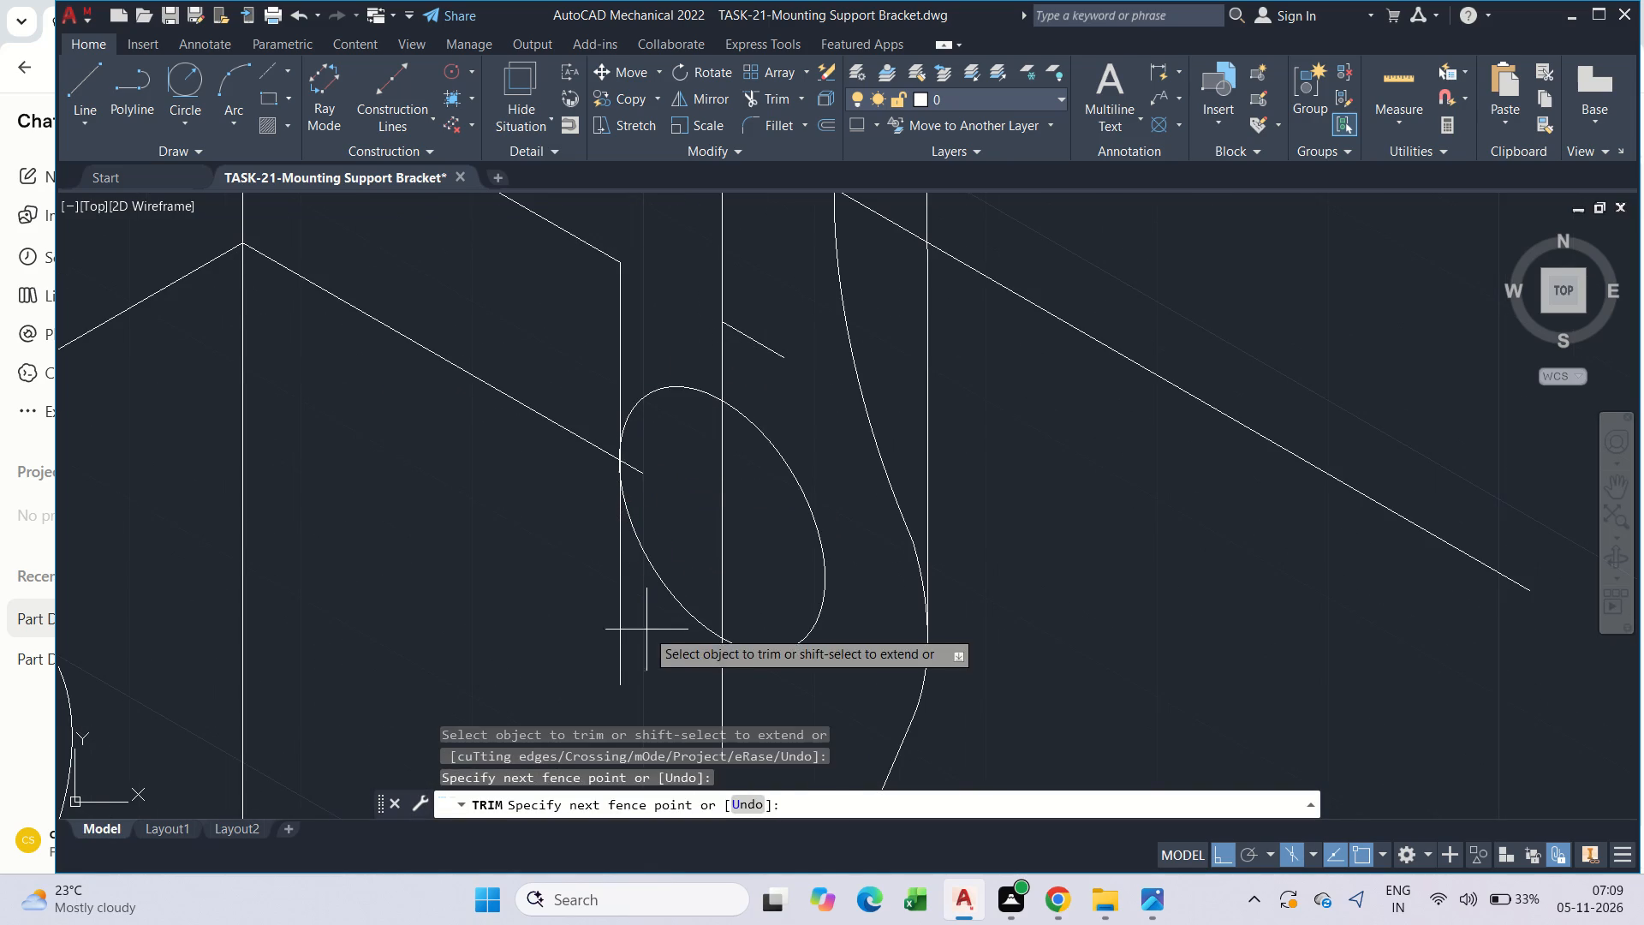
left_click_drag(630, 630, 591, 645)
left_click_drag(644, 468, 643, 480)
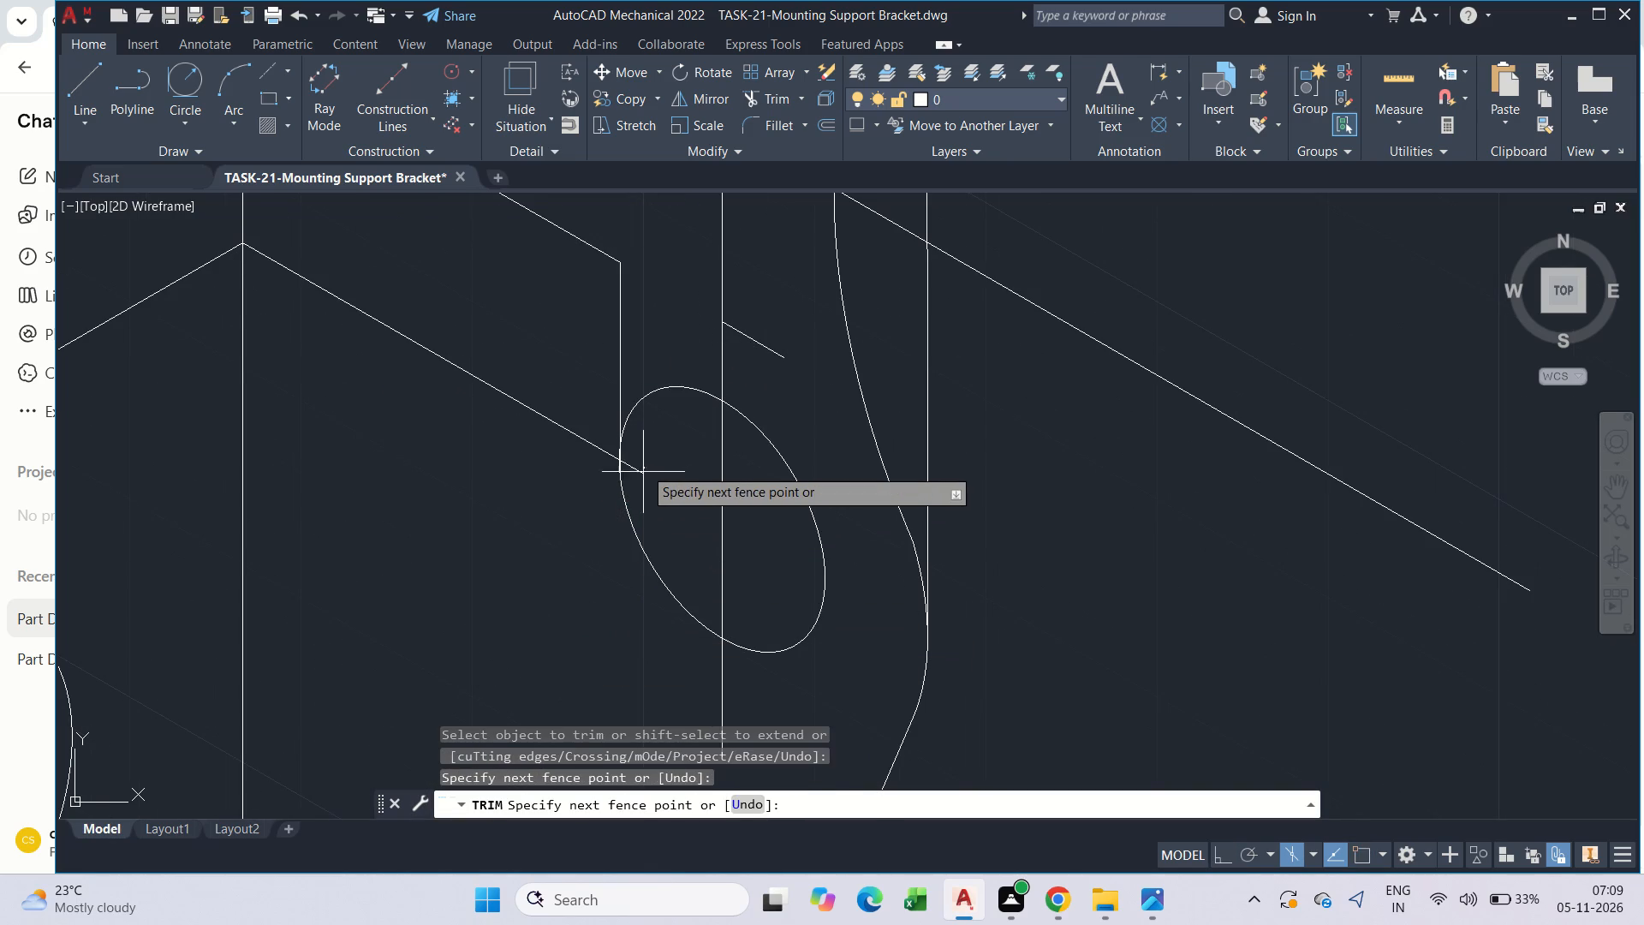
left_click_drag(643, 480, 645, 482)
left_click_drag(633, 450, 643, 492)
left_click_drag(638, 490, 629, 457)
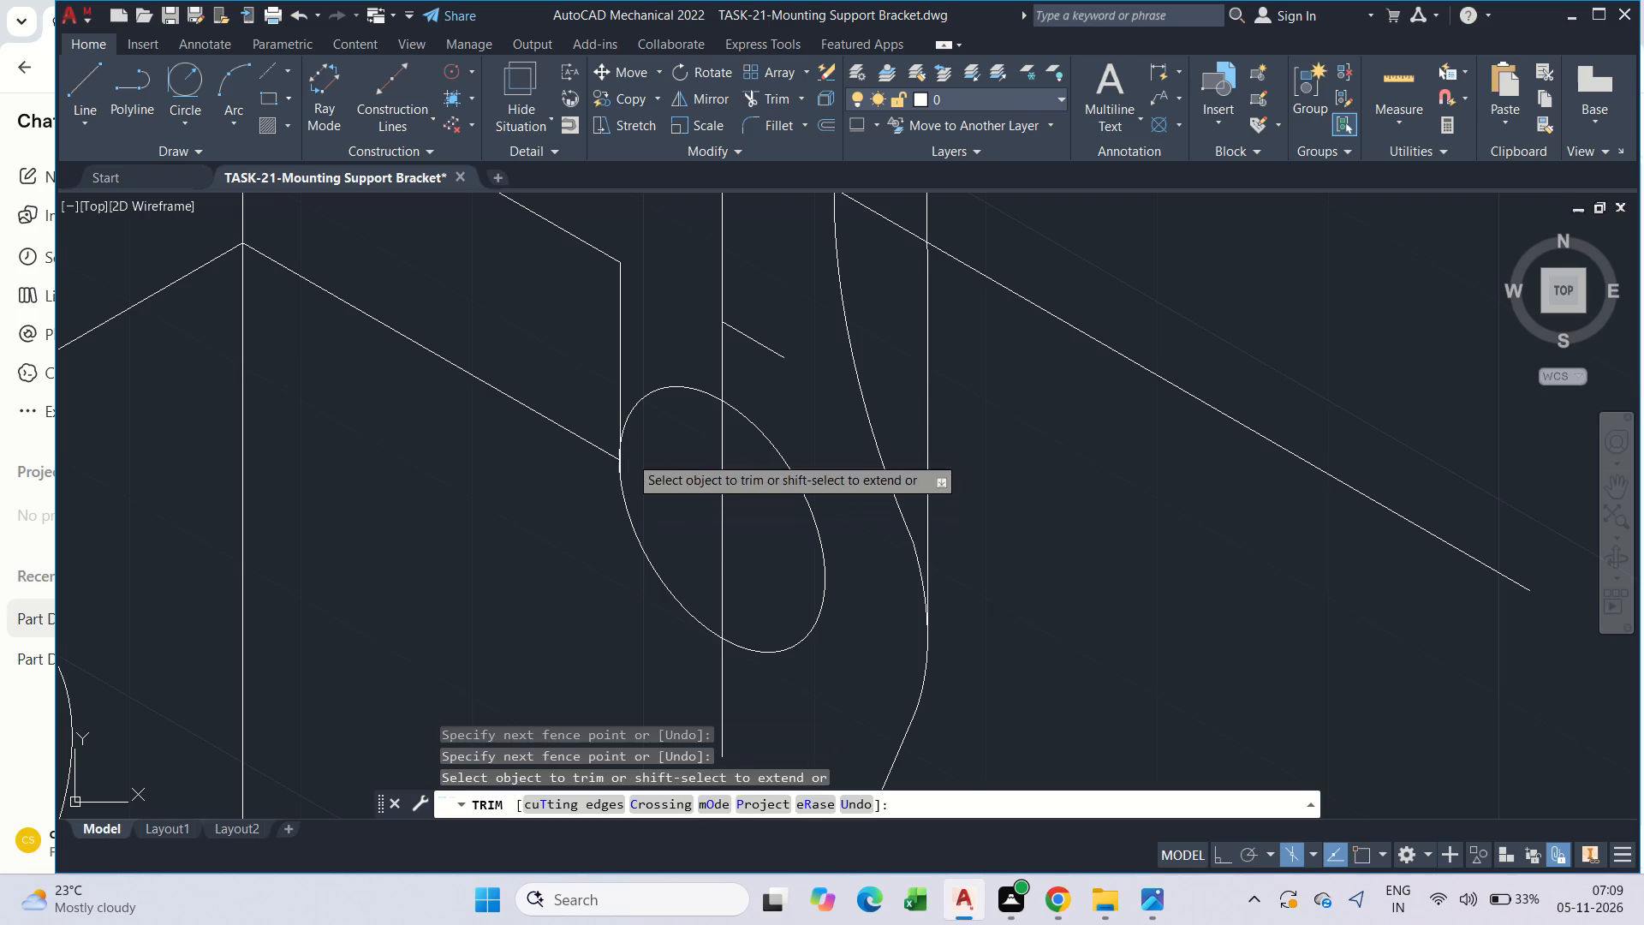
scroll(796, 385, "down", 3)
key("Escape")
key("Escape")
Draw a line from the lower slanted line's end on the outer vertical edge to the short vertical edge's lower end.
type("l")
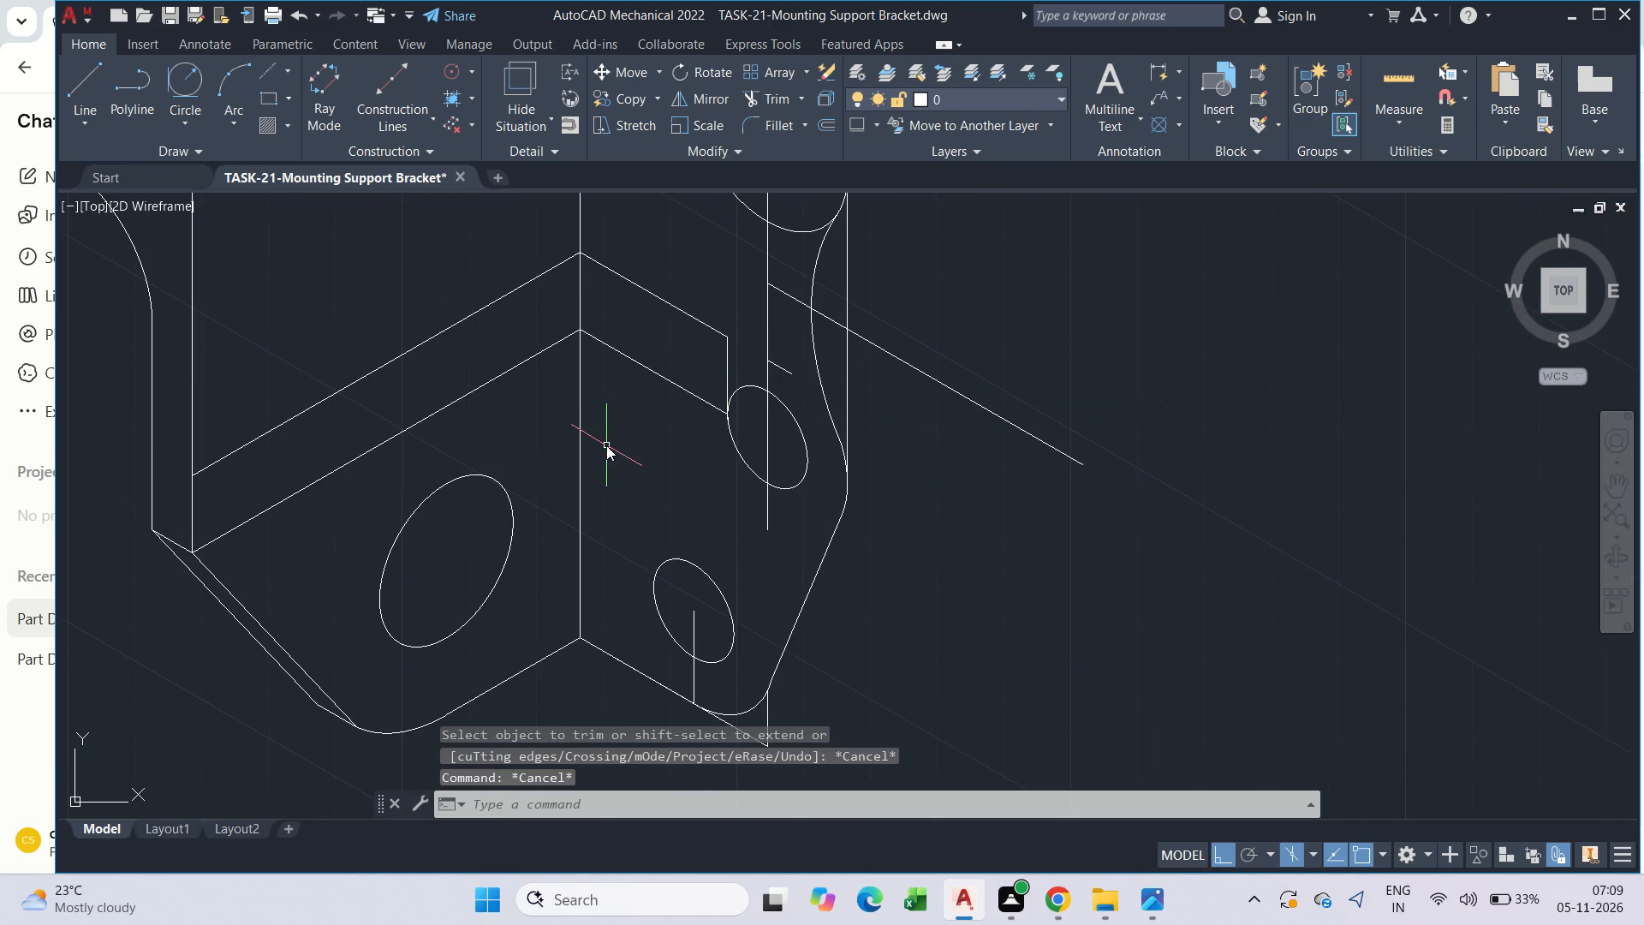
key("space")
left_click_drag(192, 553, 204, 552)
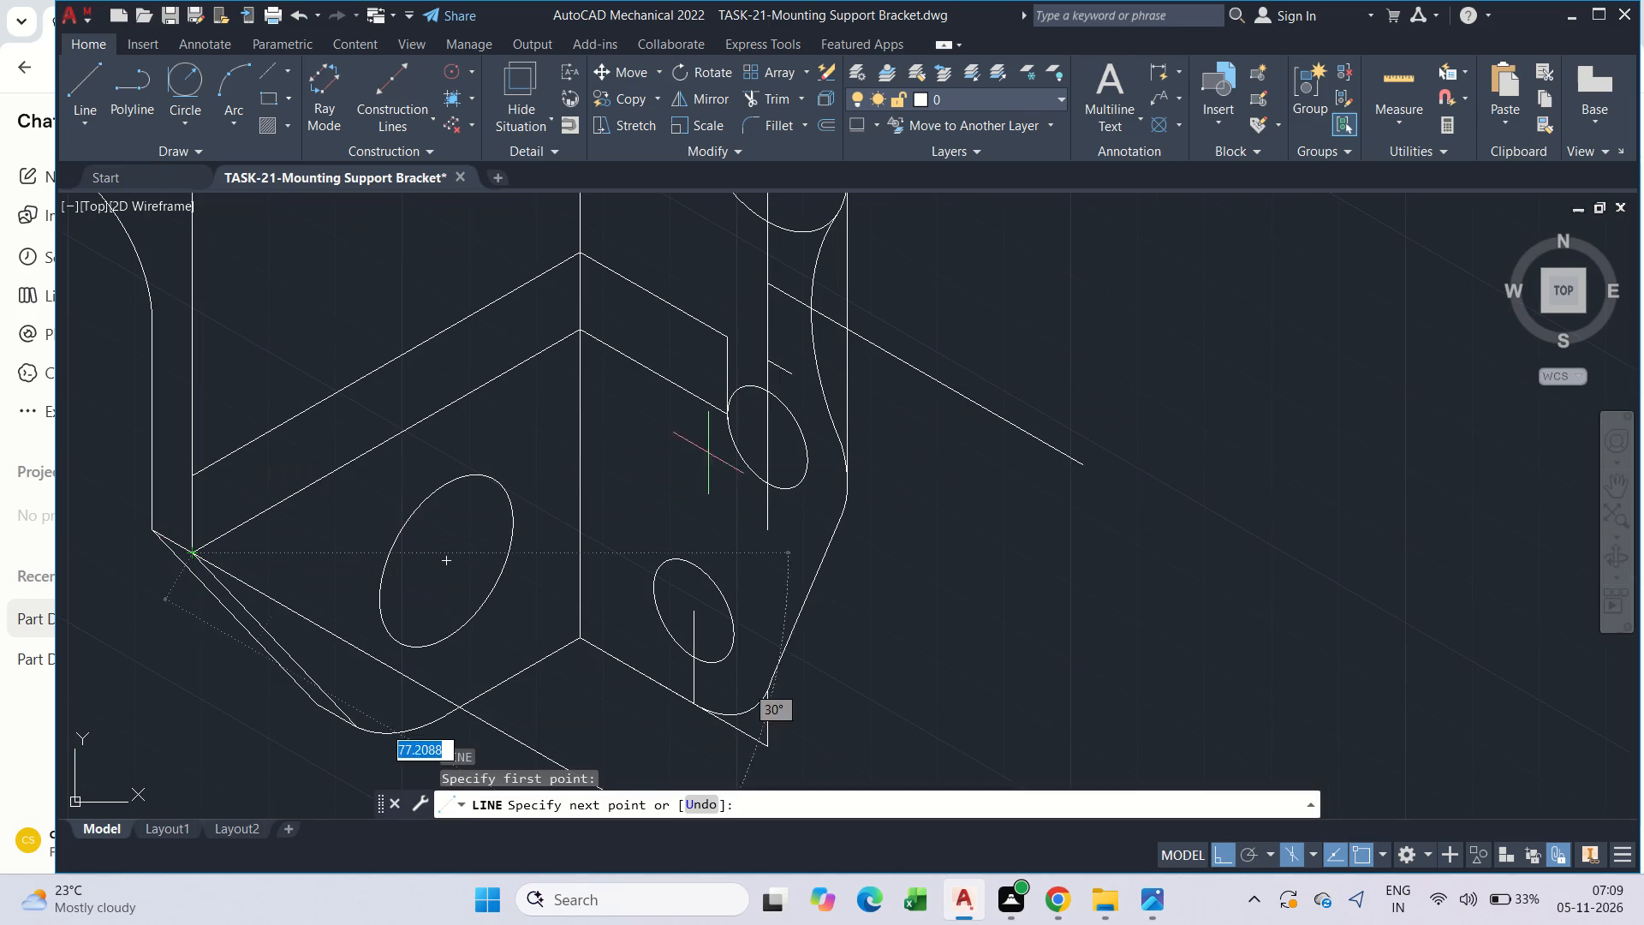
left_click(730, 411)
key("Escape")
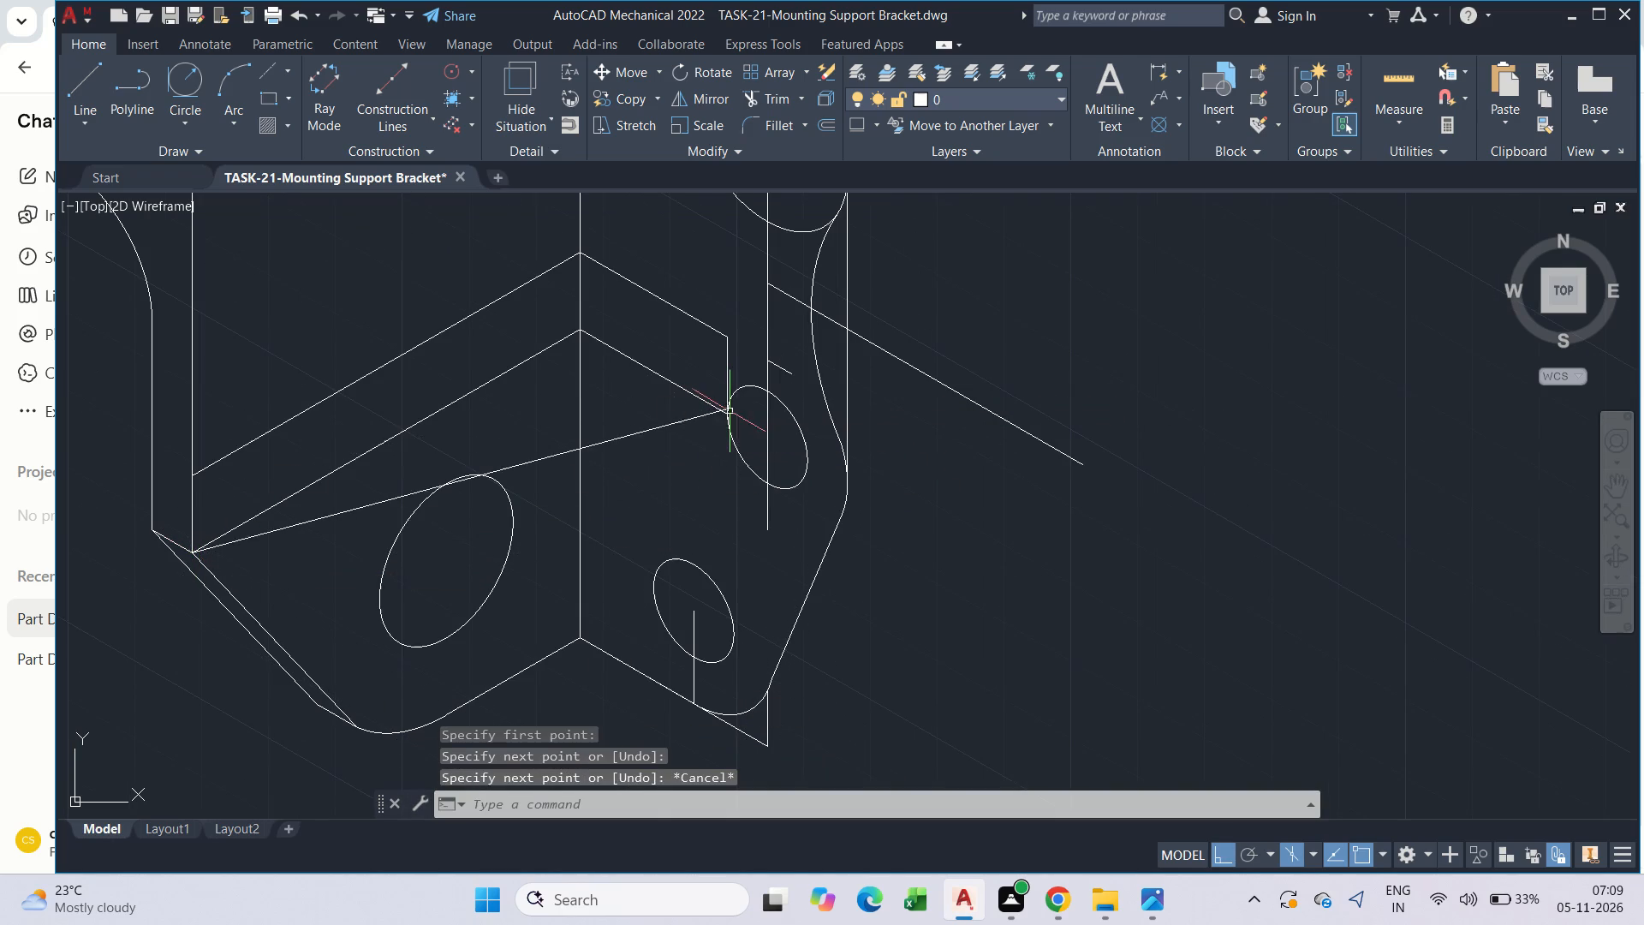
Draw a line from the upper slanted line's end on the outer vertical edge to the short vertical edge's upper end.
type("l")
key("space")
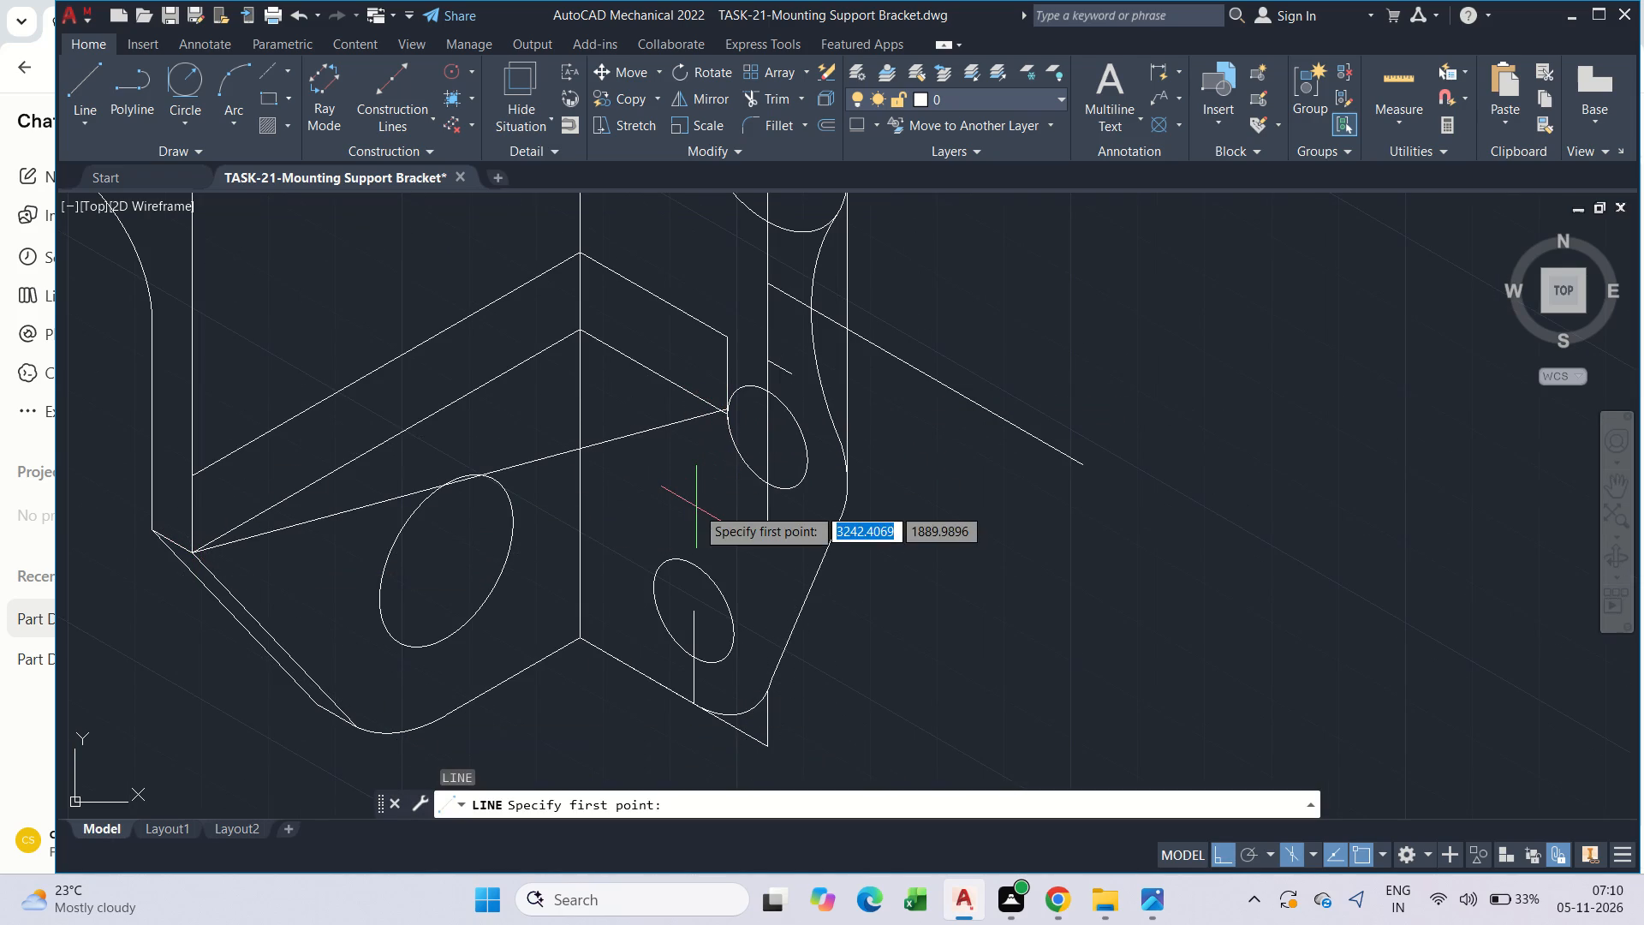
left_click(187, 474)
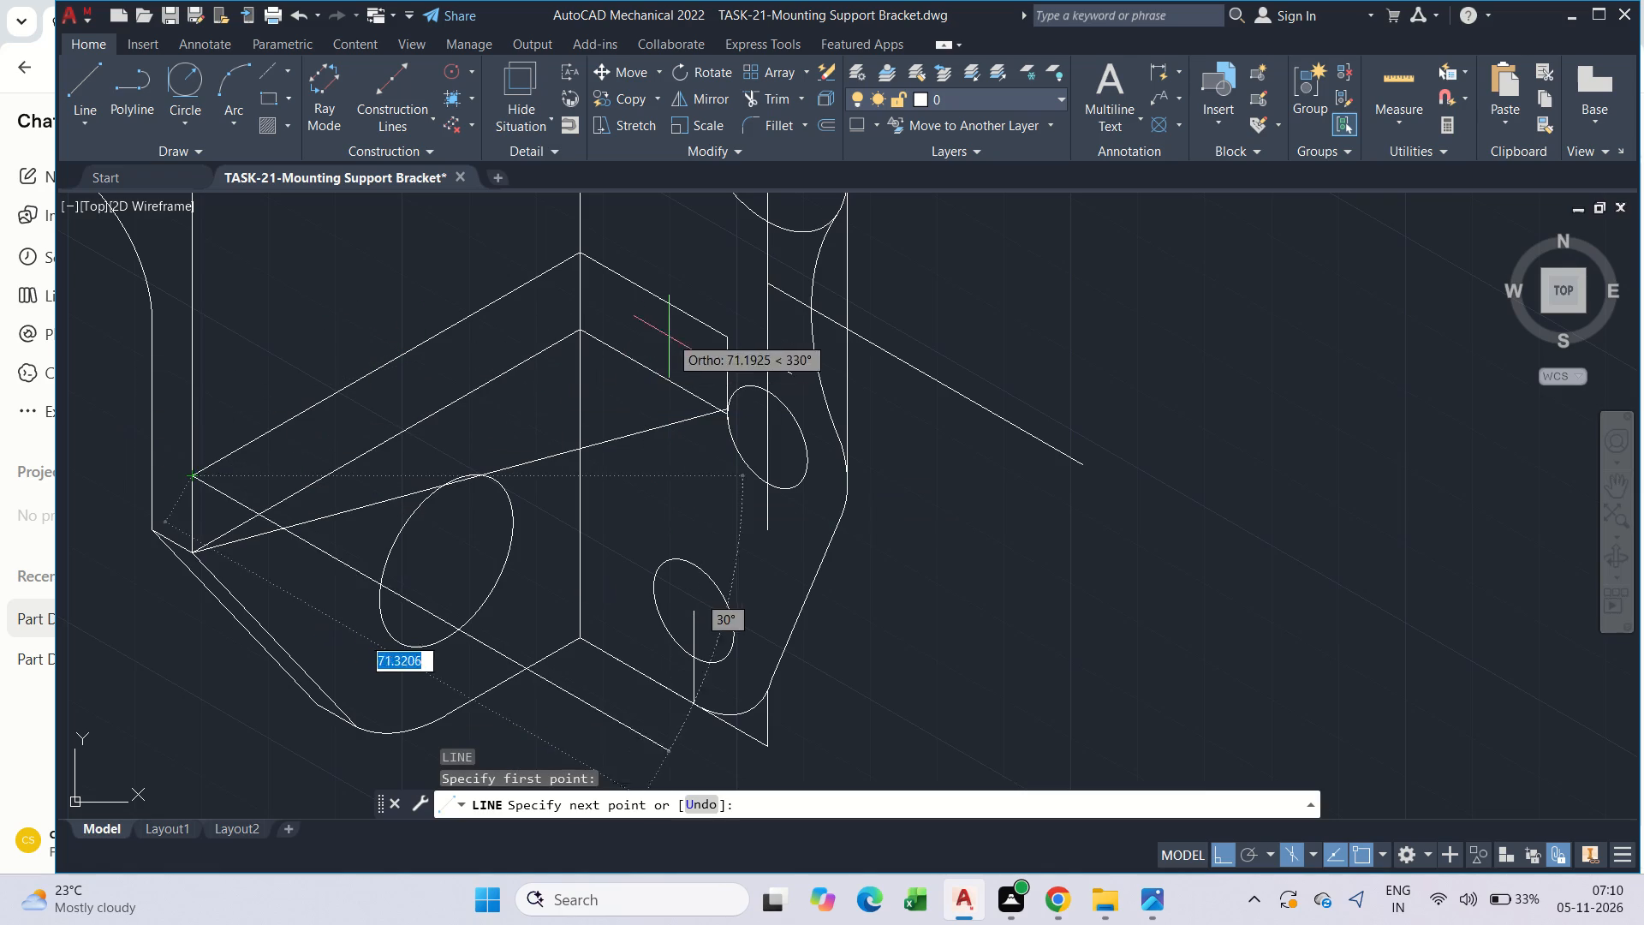
left_click(722, 331)
key("Escape")
Delete the lower slanted line and the lower 330° line that meet at the central vertical edge.
left_click(438, 436)
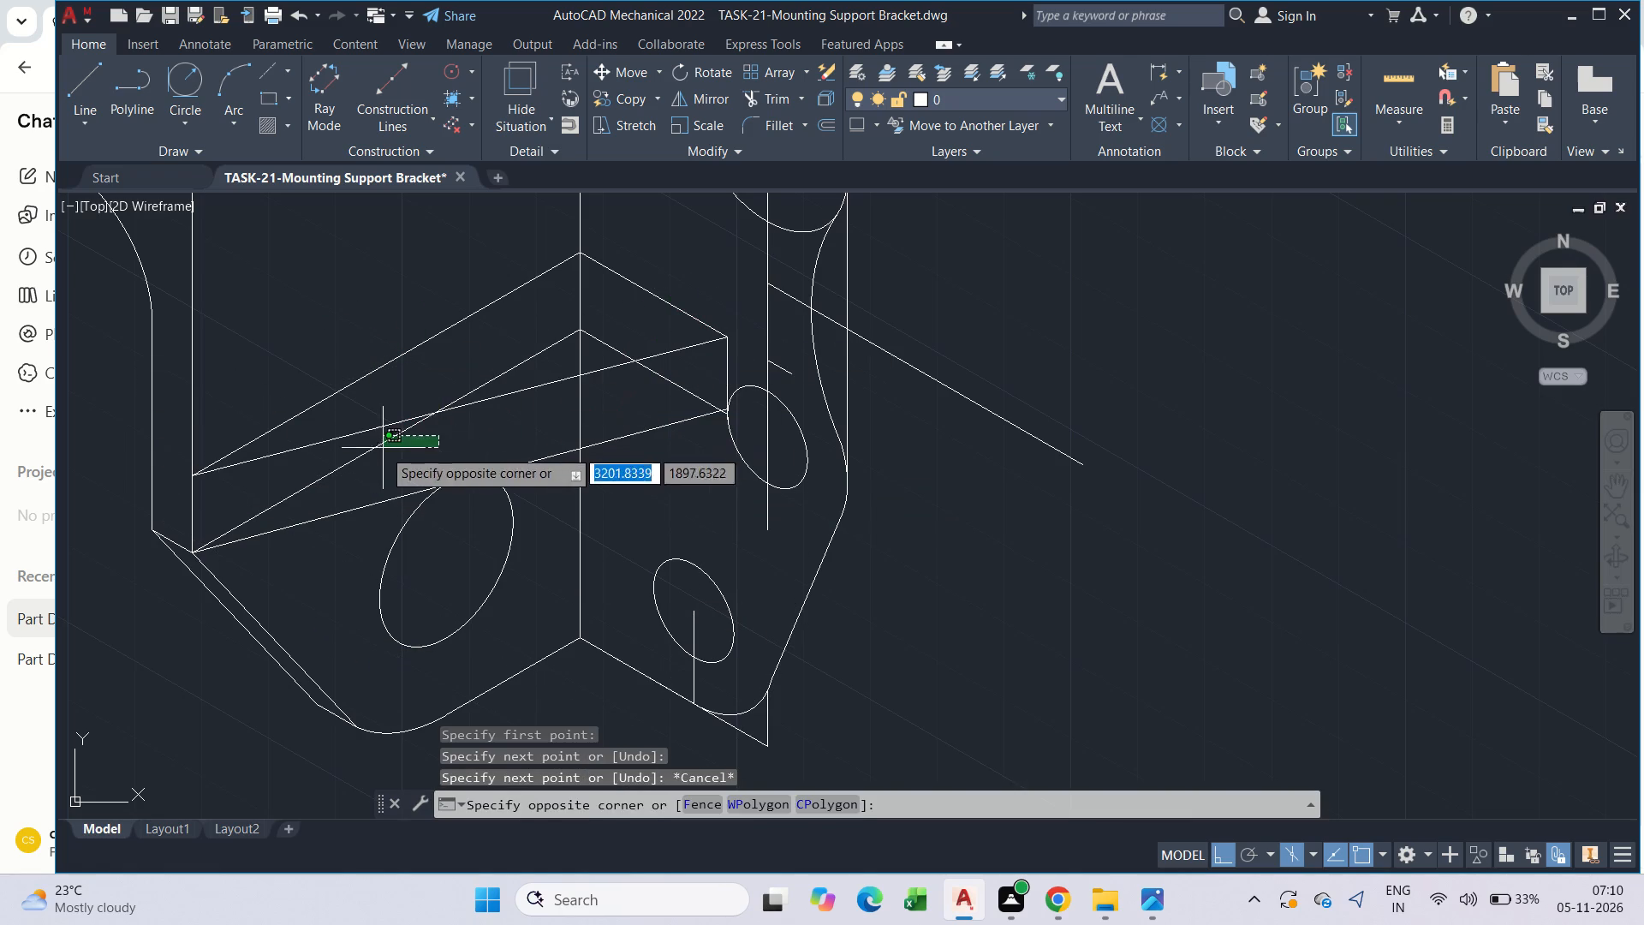
left_click(382, 449)
key("Delete")
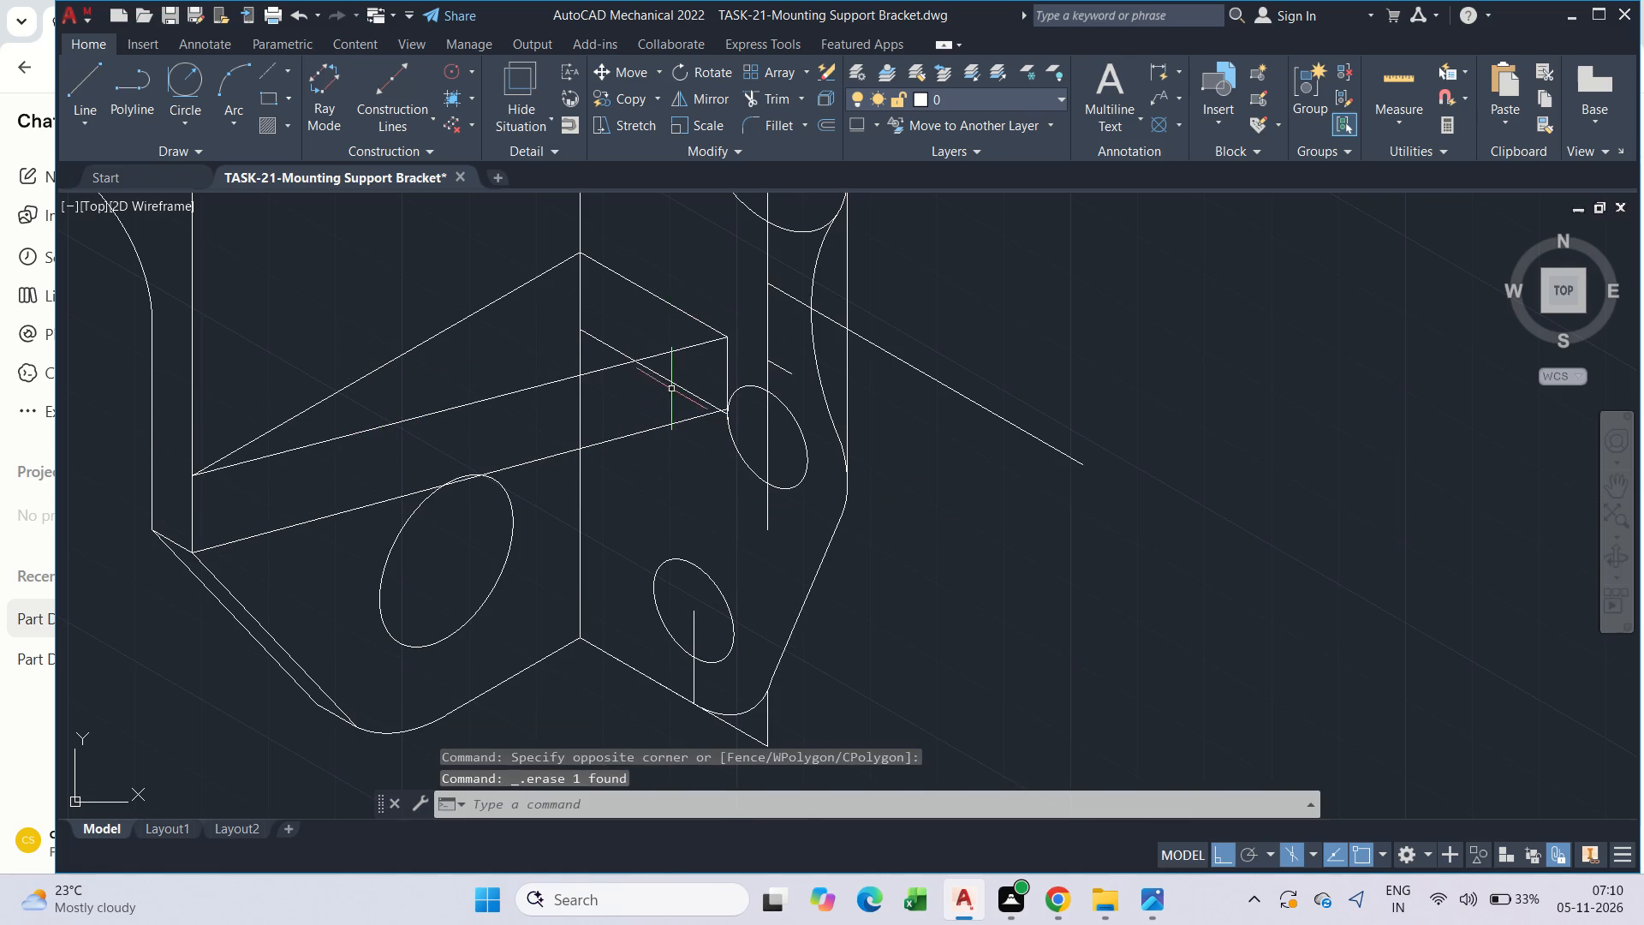
left_click_drag(673, 386, 666, 371)
key("Delete")
Delete the short leftover 330° line segment just above the middle hole.
scroll(801, 374, "up", 2)
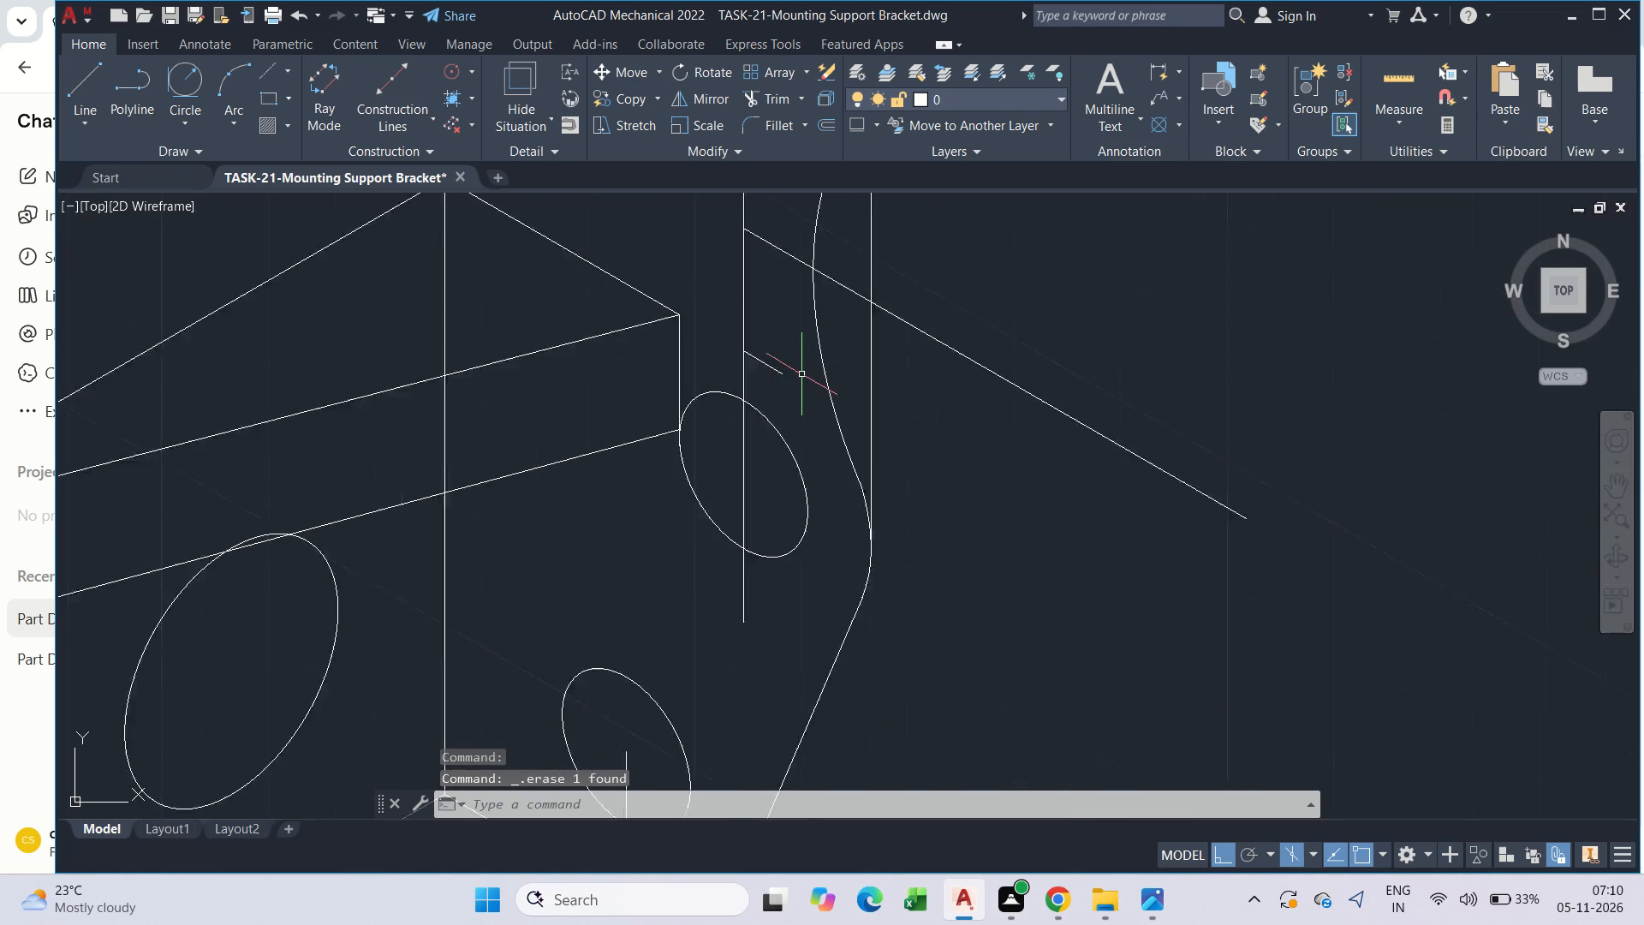
left_click_drag(801, 375, 777, 373)
left_click(690, 301)
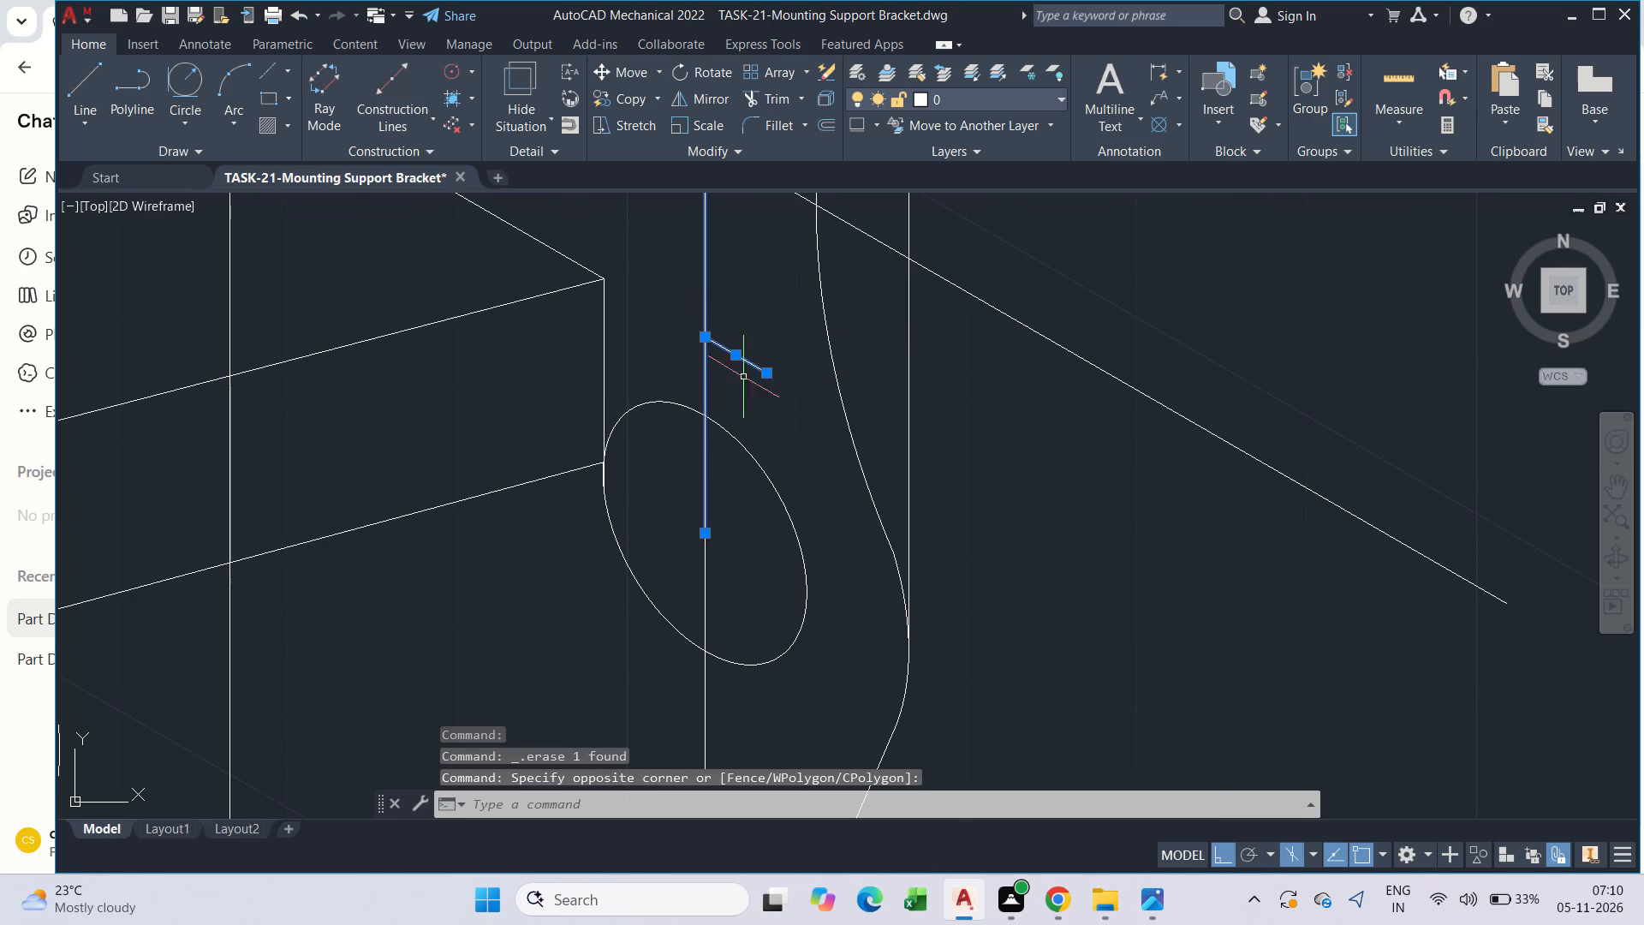
key("Escape")
left_click_drag(768, 404, 746, 387)
left_click(735, 334)
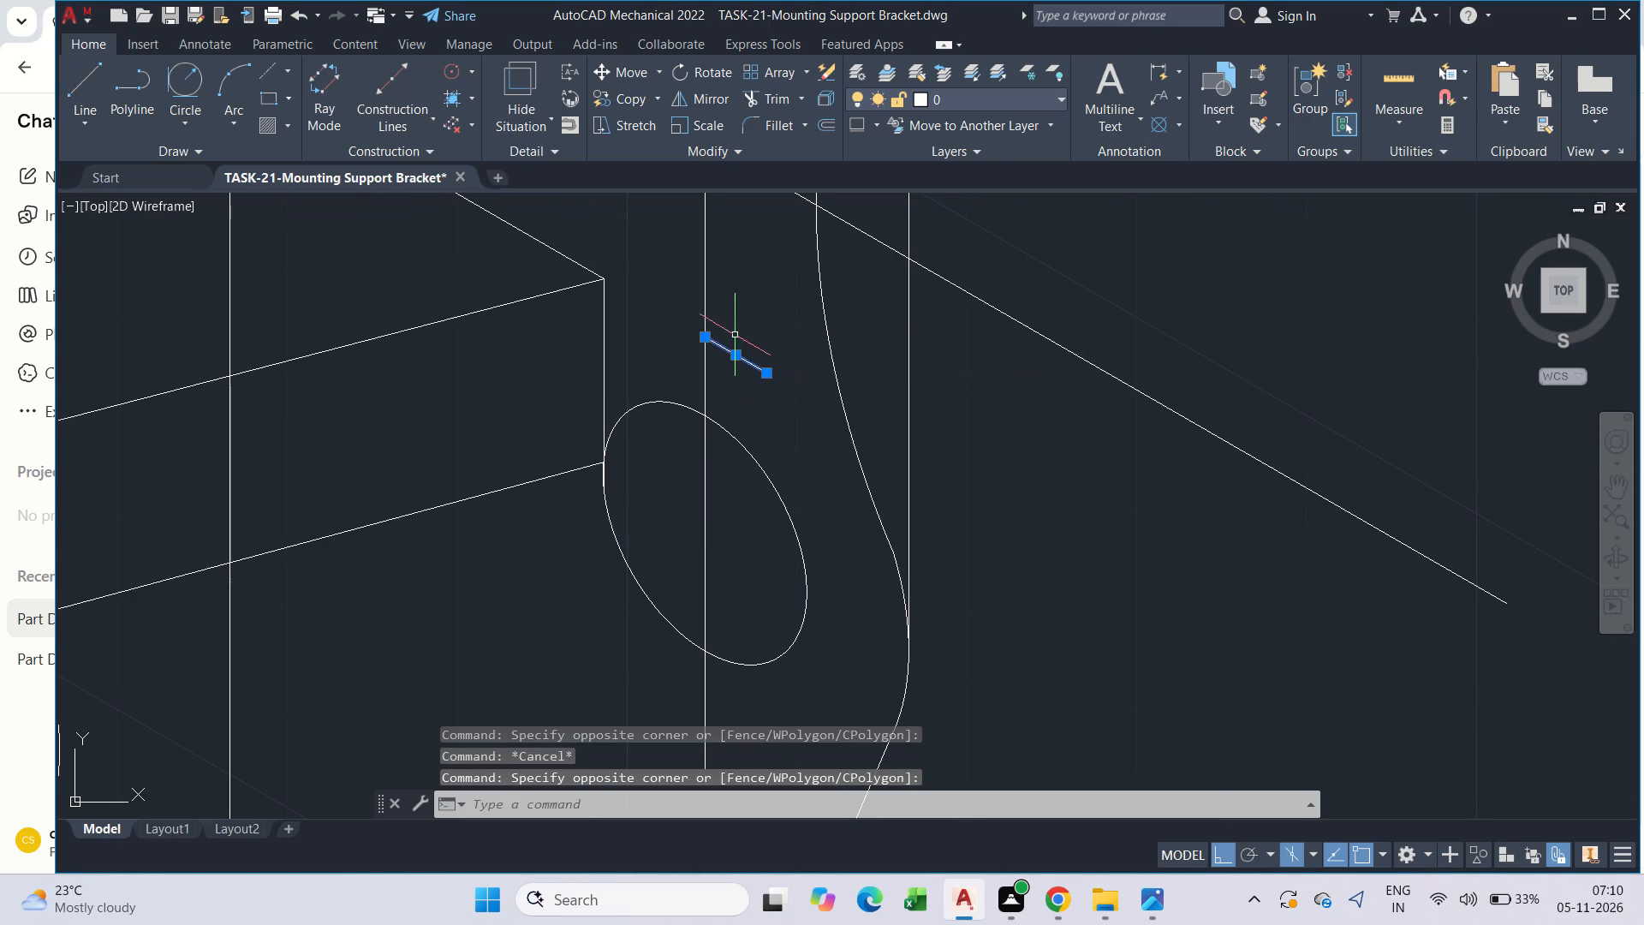
key("Delete")
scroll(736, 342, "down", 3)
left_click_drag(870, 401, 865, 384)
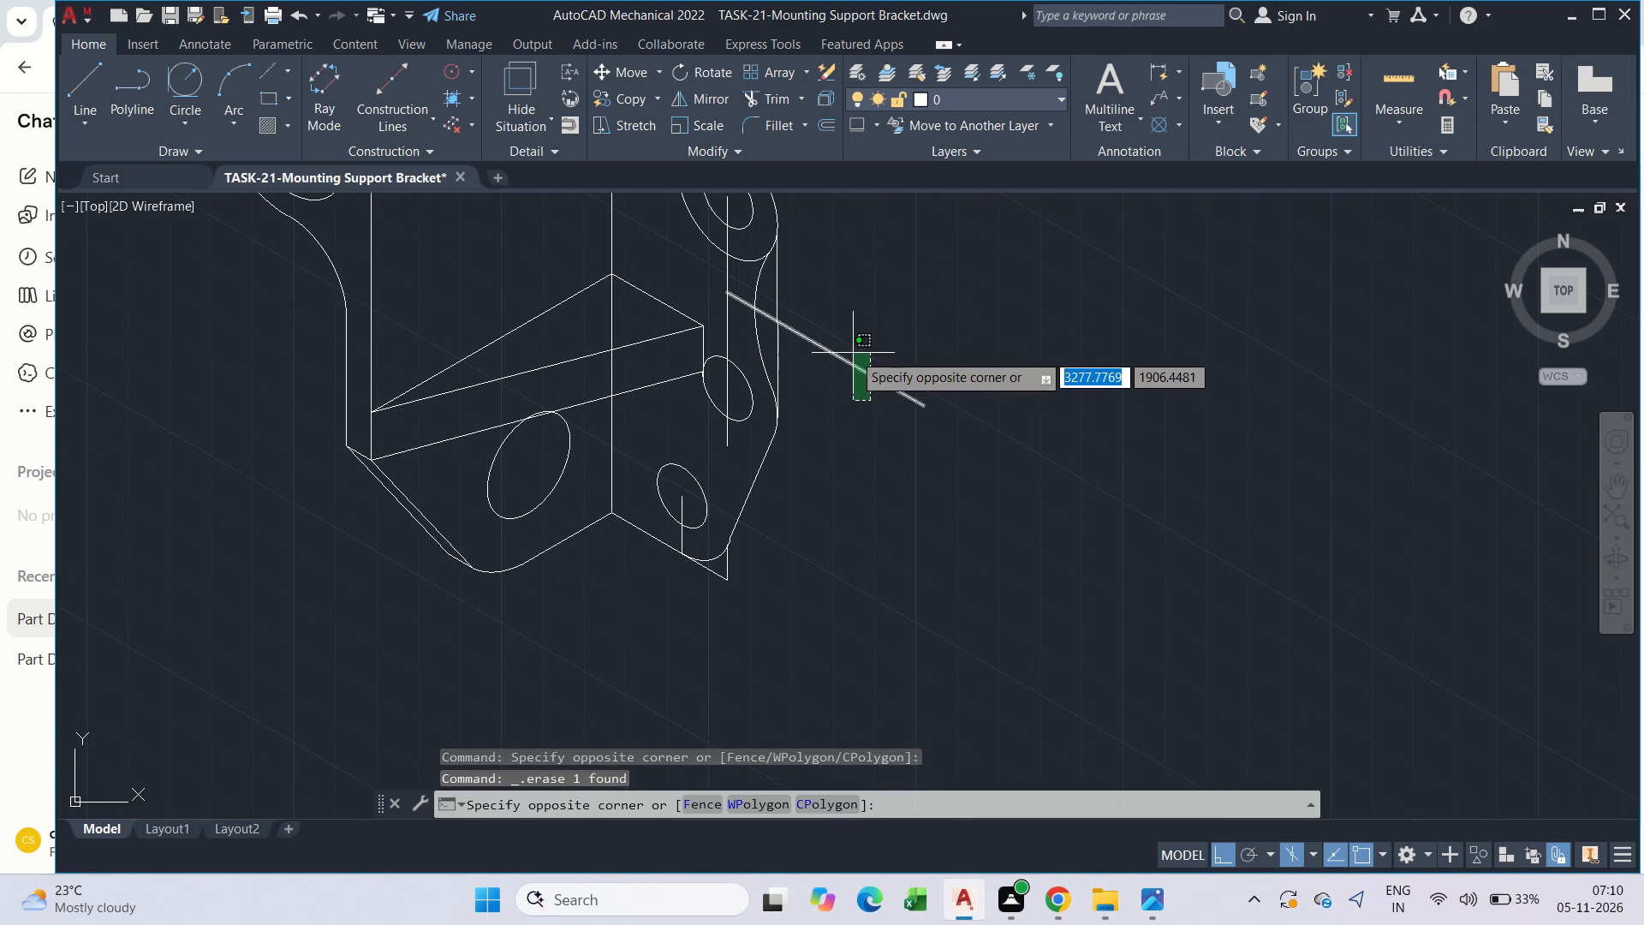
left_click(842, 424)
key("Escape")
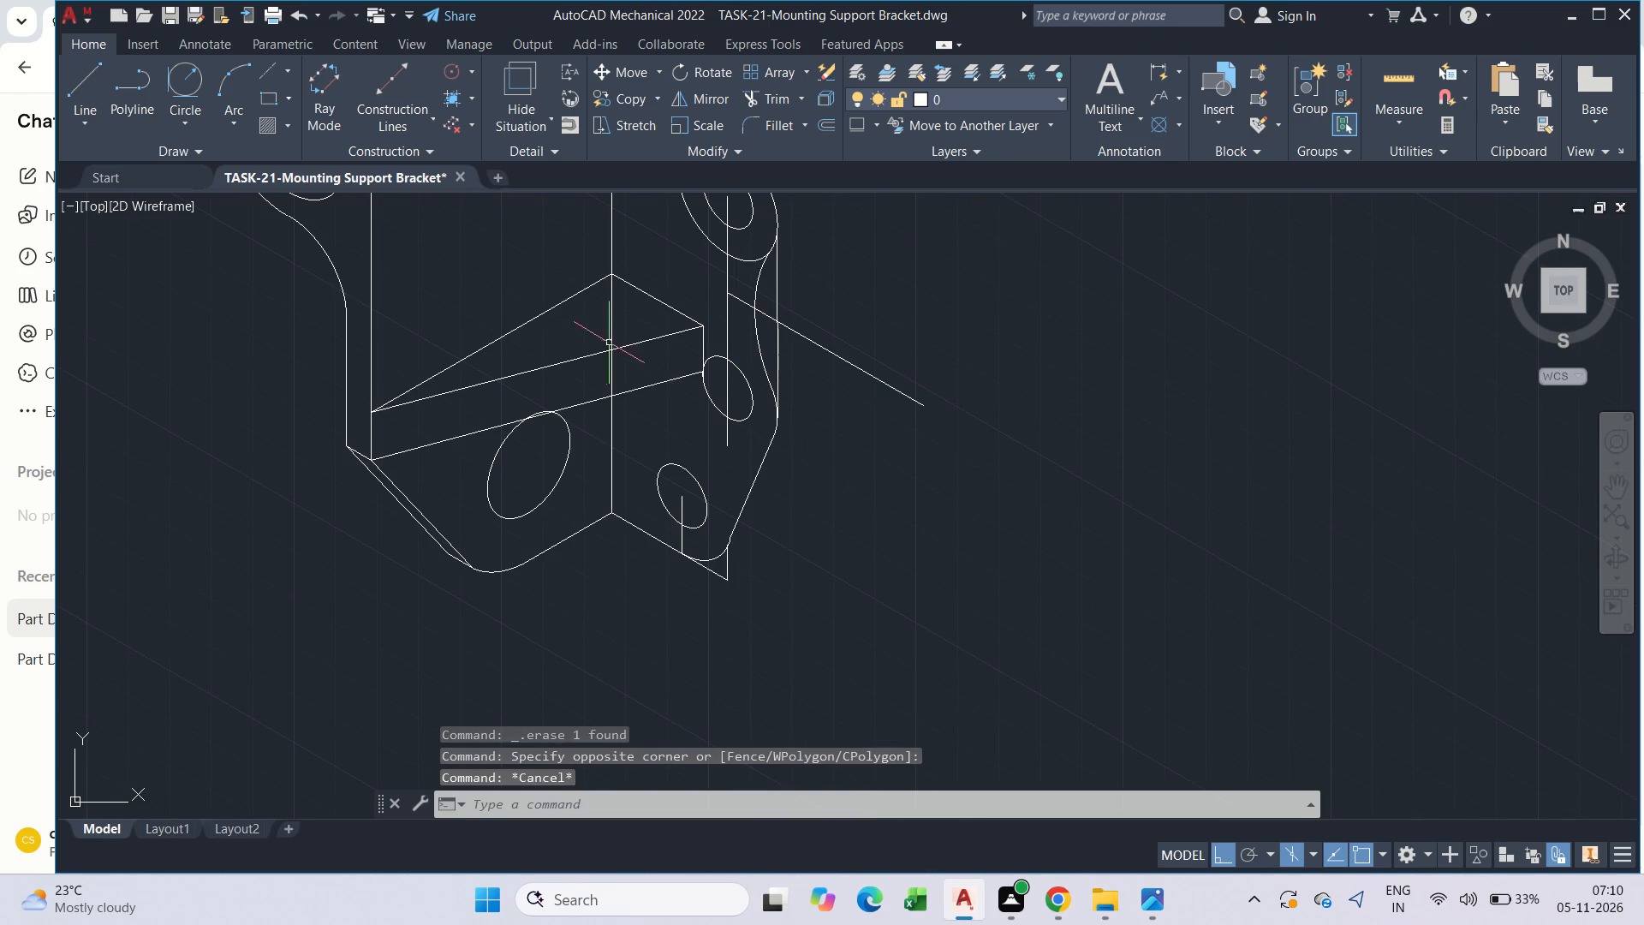
Trim the central vertical edge between the plate's upper back corner and the lower diagonal line.
middle_click_drag(632, 268, 680, 386)
key("Escape")
key("Escape")
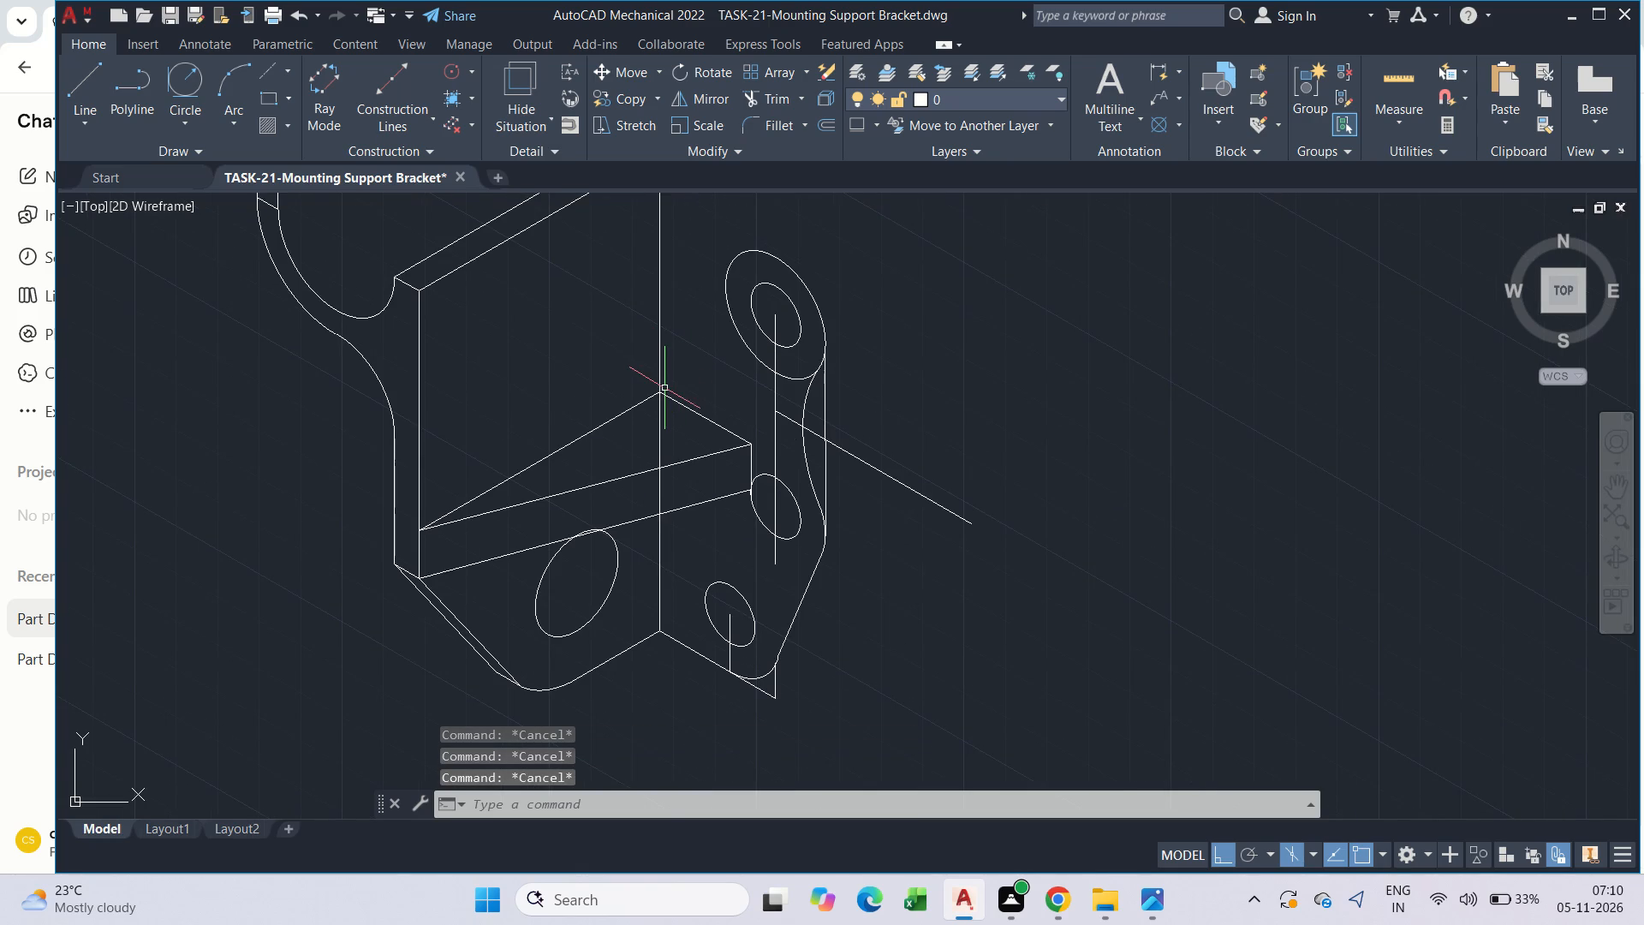
type("tr")
key("space")
left_click(656, 413)
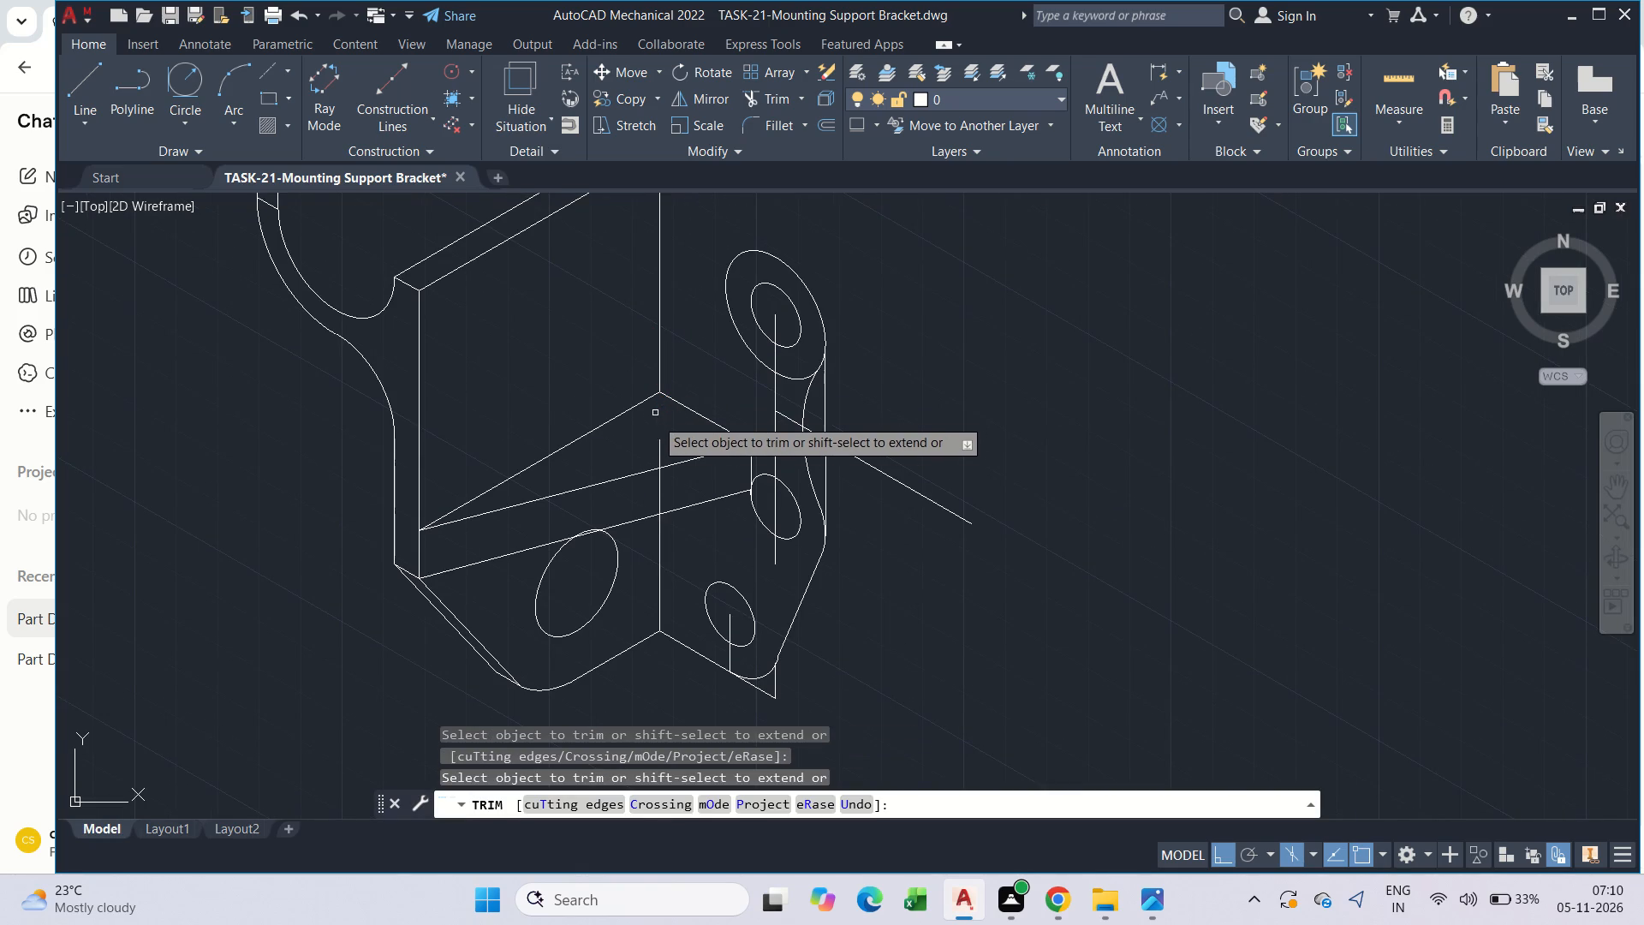
left_click(663, 451)
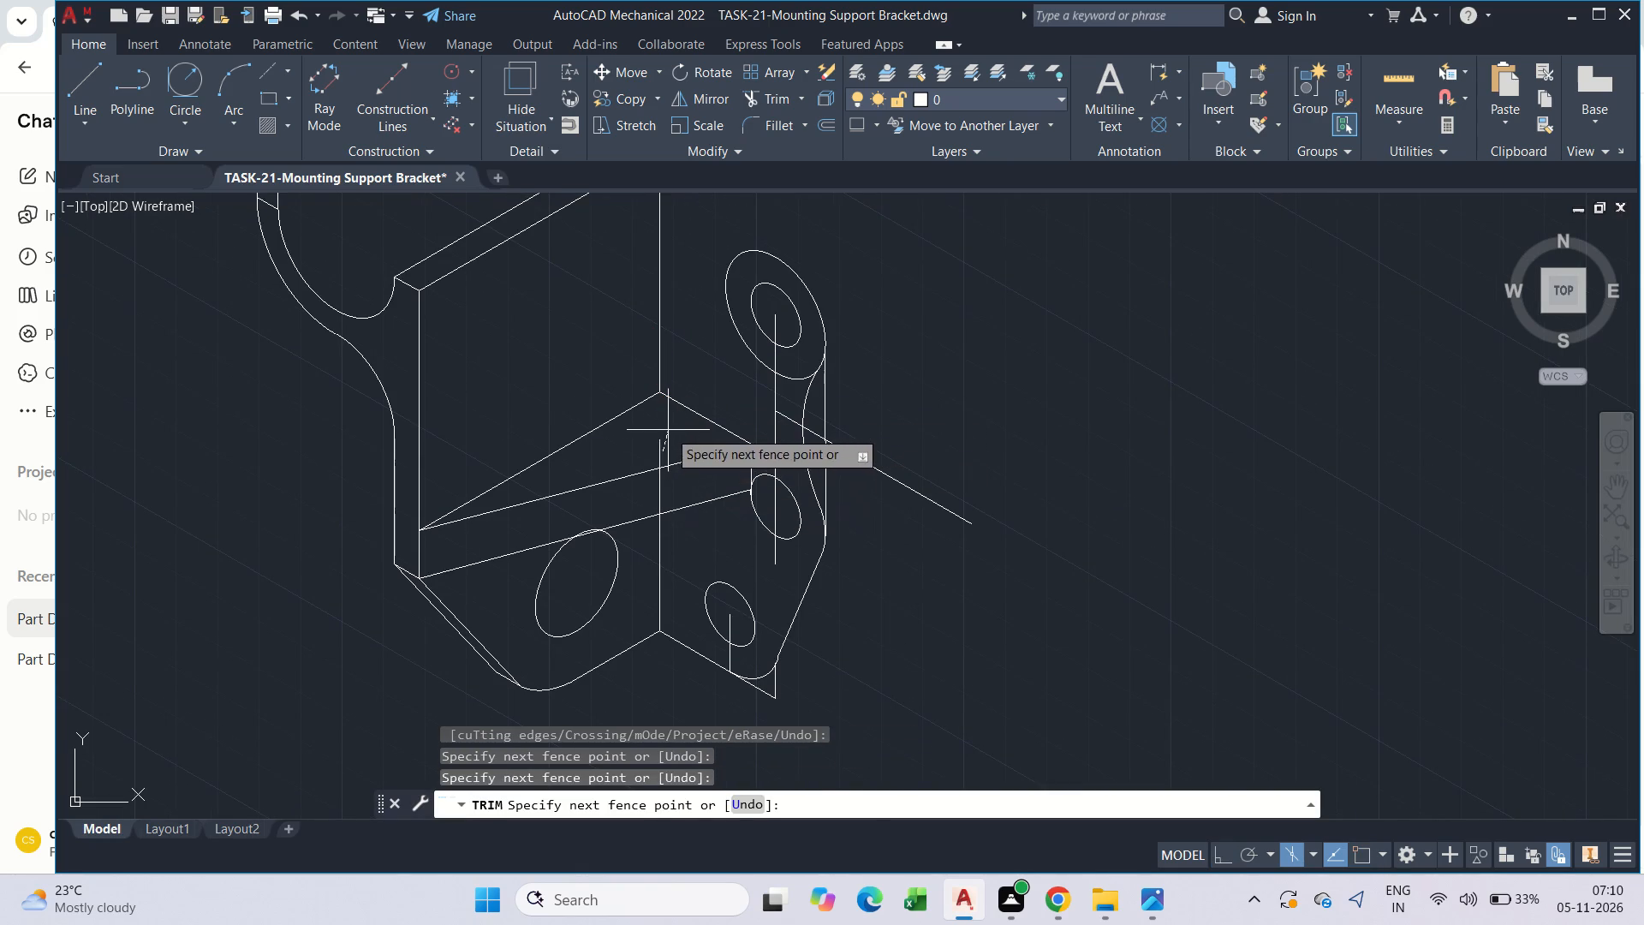
left_click(668, 430)
left_click(656, 451)
left_click(664, 490)
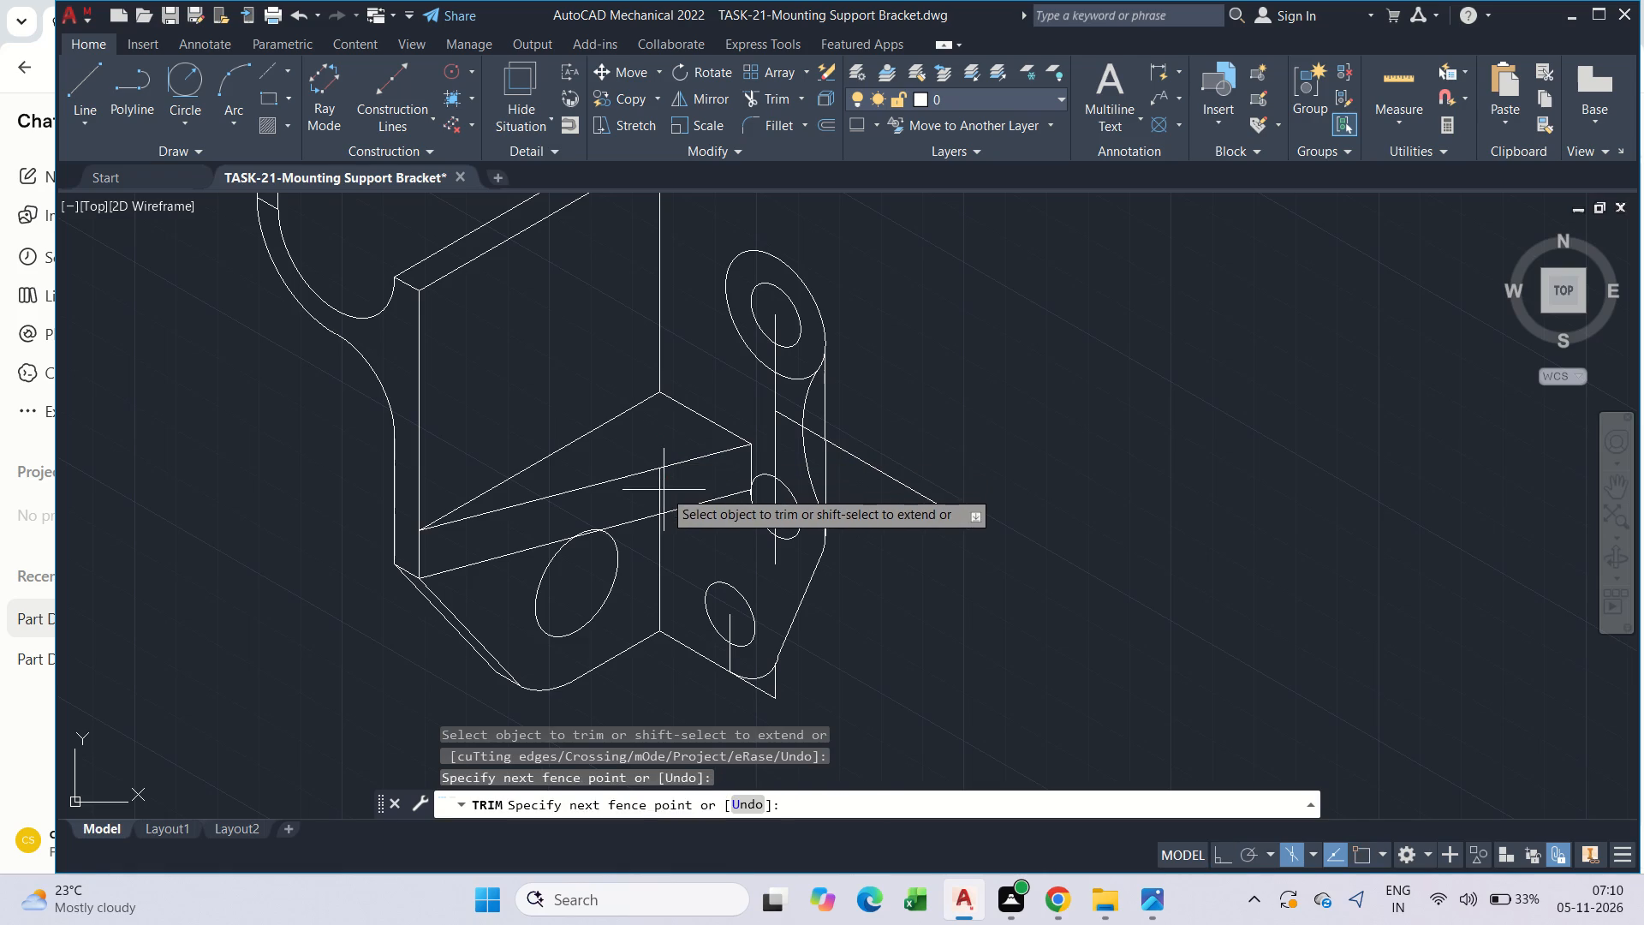
left_click(652, 481)
key("Escape")
key("Escape")
Save the drawing.
key("ctrl+s")
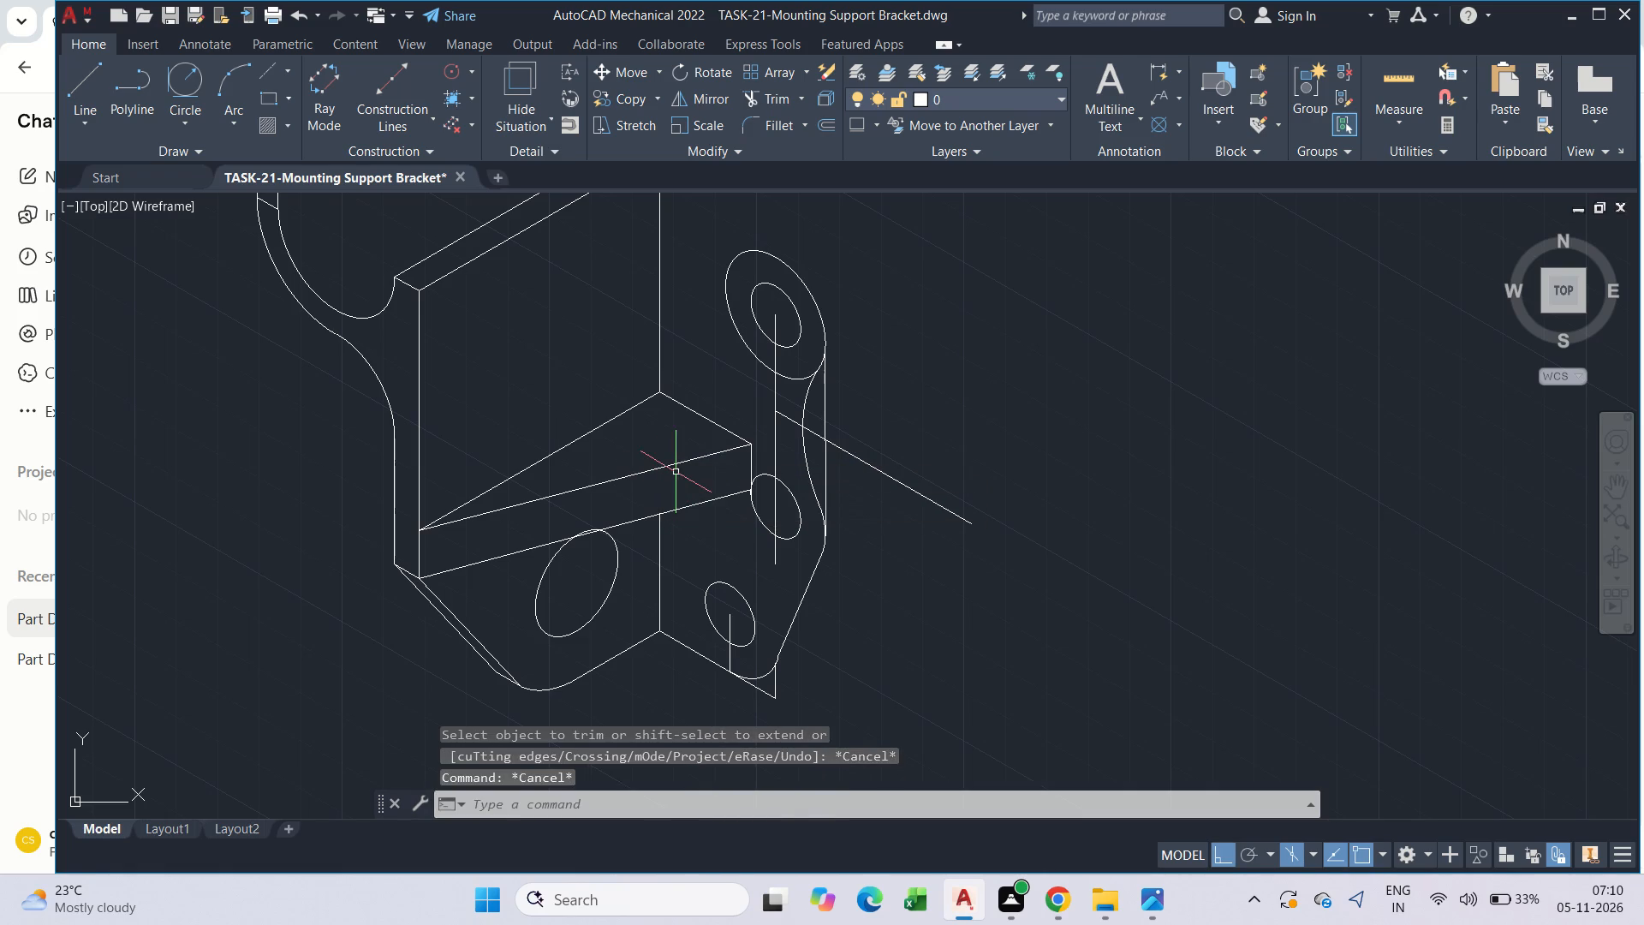
key("ctrl+s")
key("Escape")
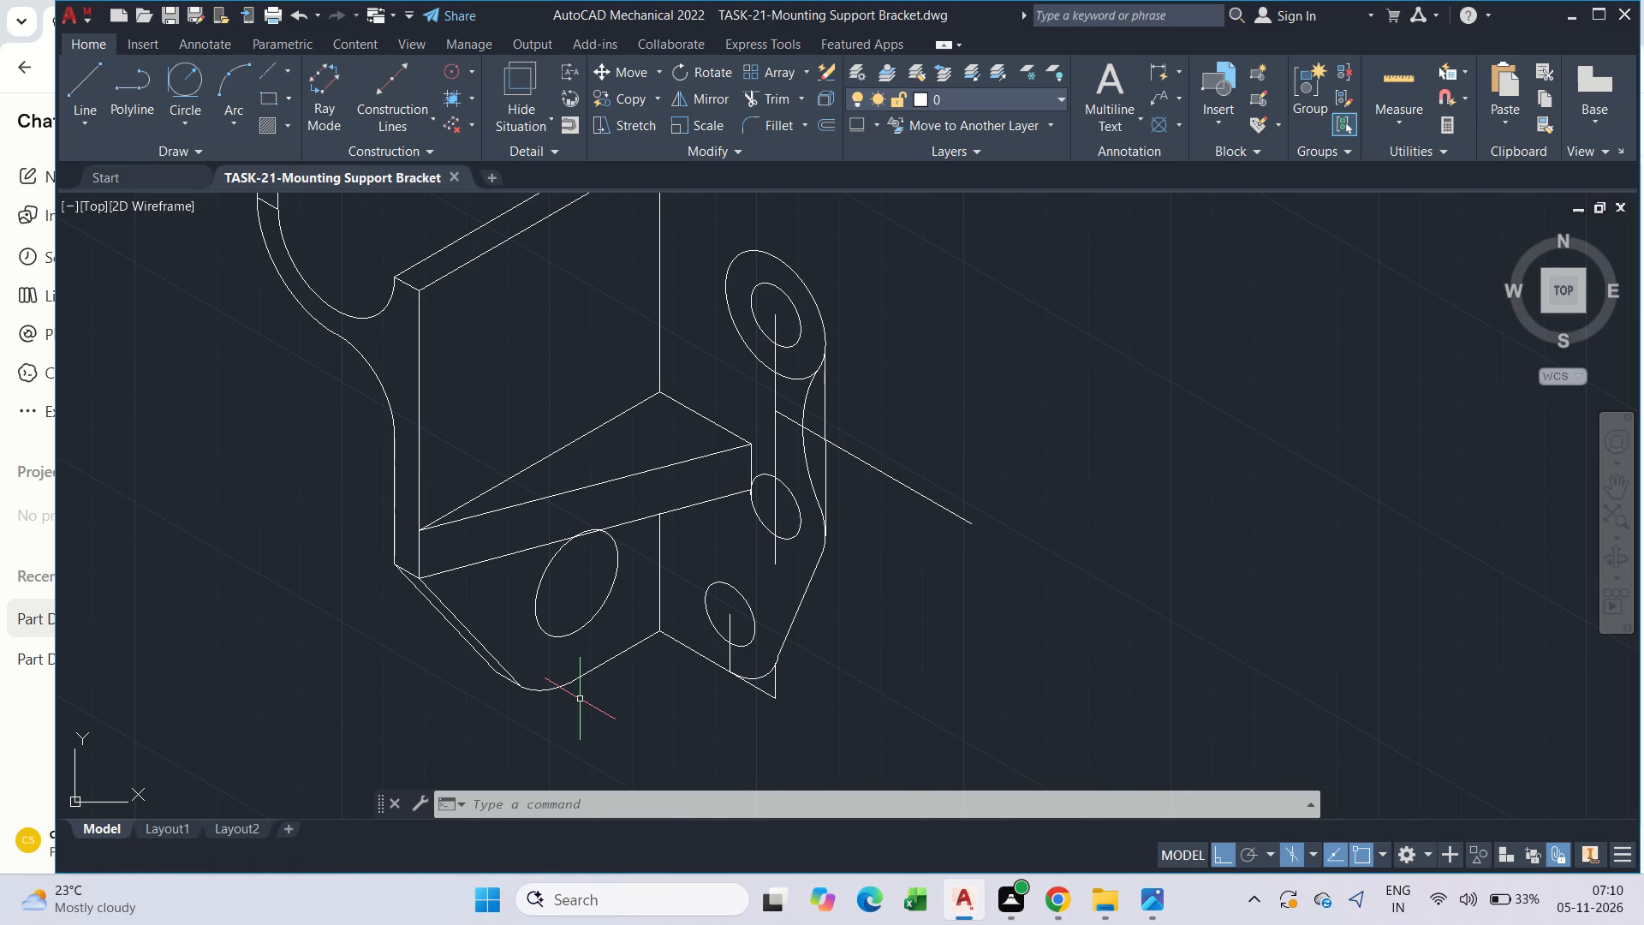
Check the vertical distance from the lower small hole's centre to the middle hole's isometric level with a temporary aligned dimension, and discard it.
left_click(1179, 69)
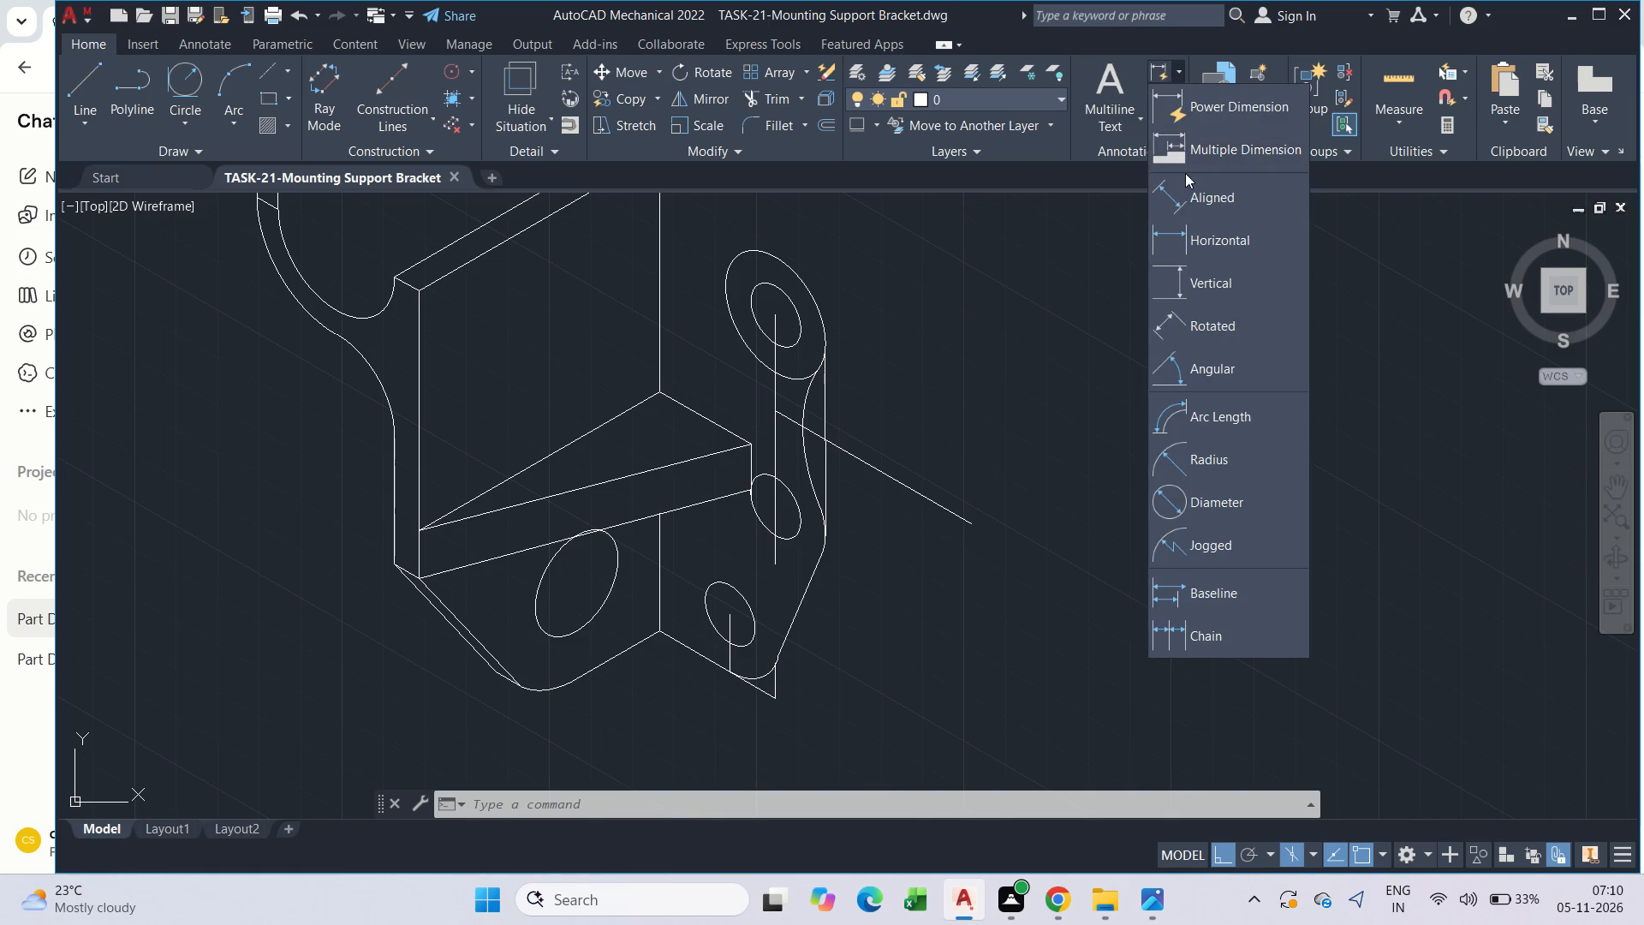
left_click(1186, 206)
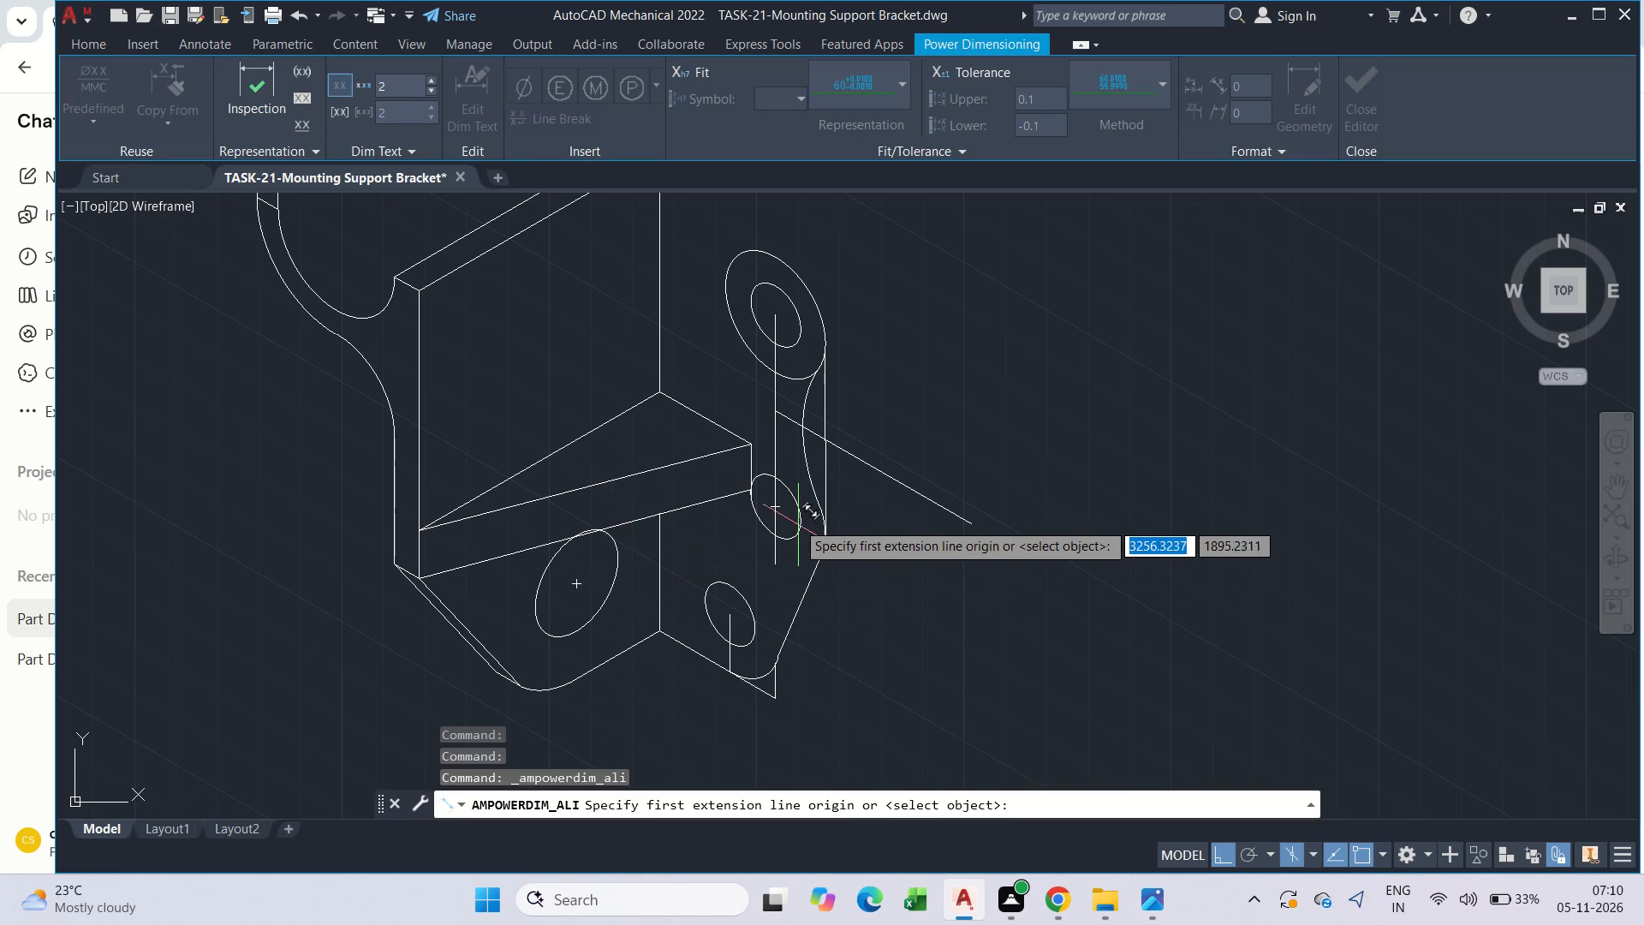
left_click(732, 618)
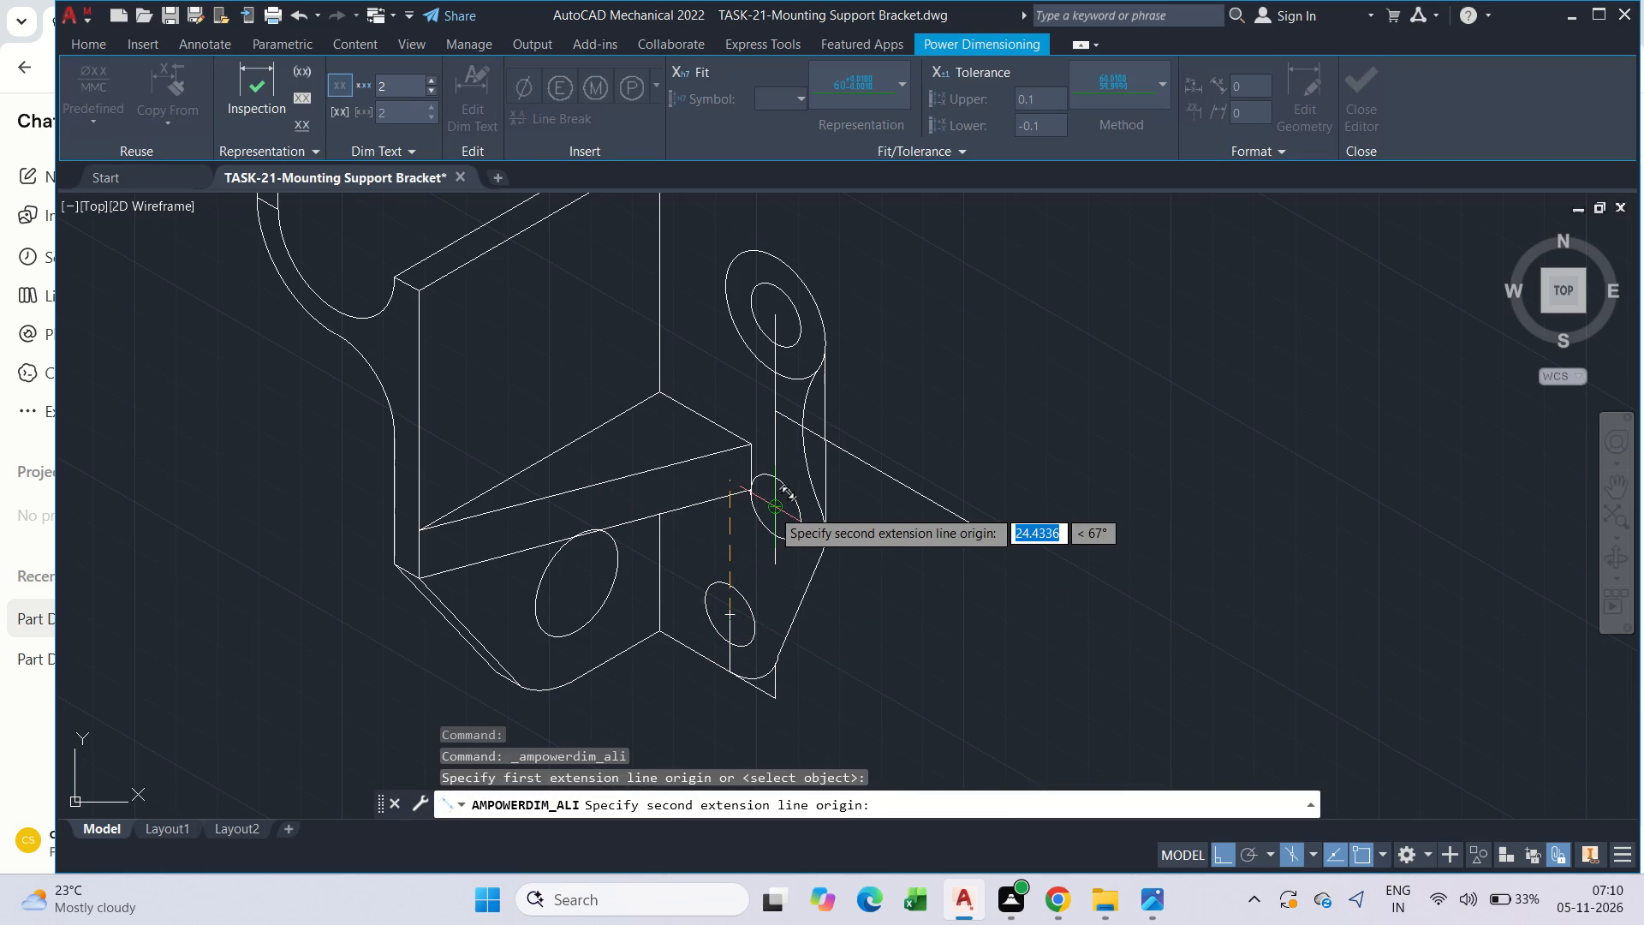
left_click(726, 478)
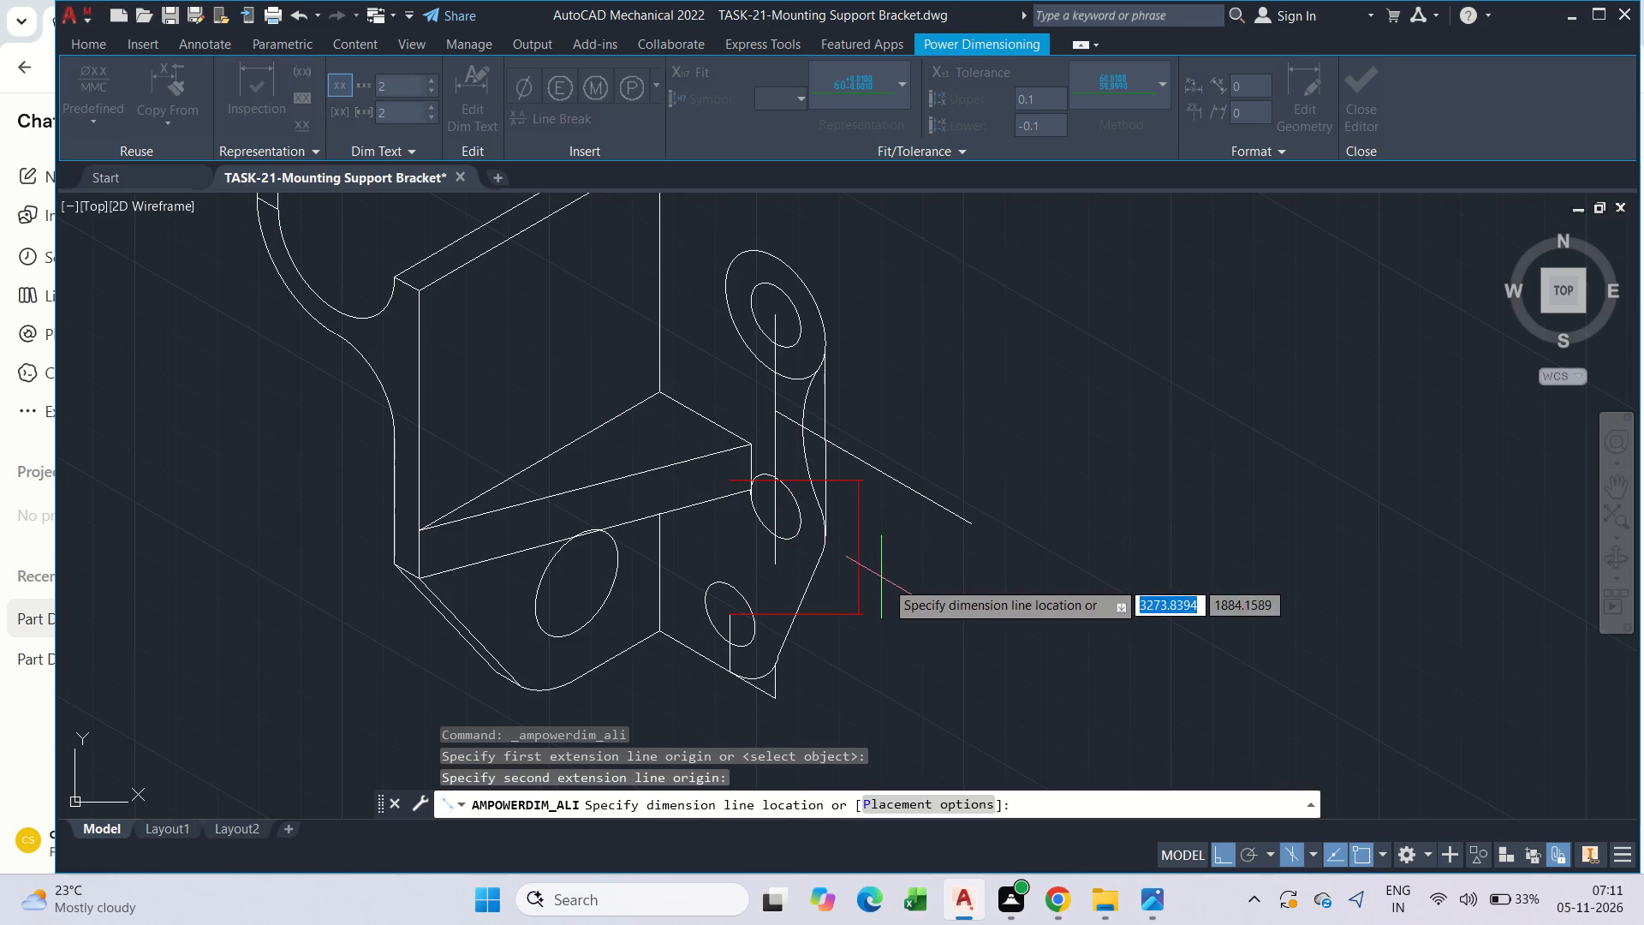
left_click(889, 582)
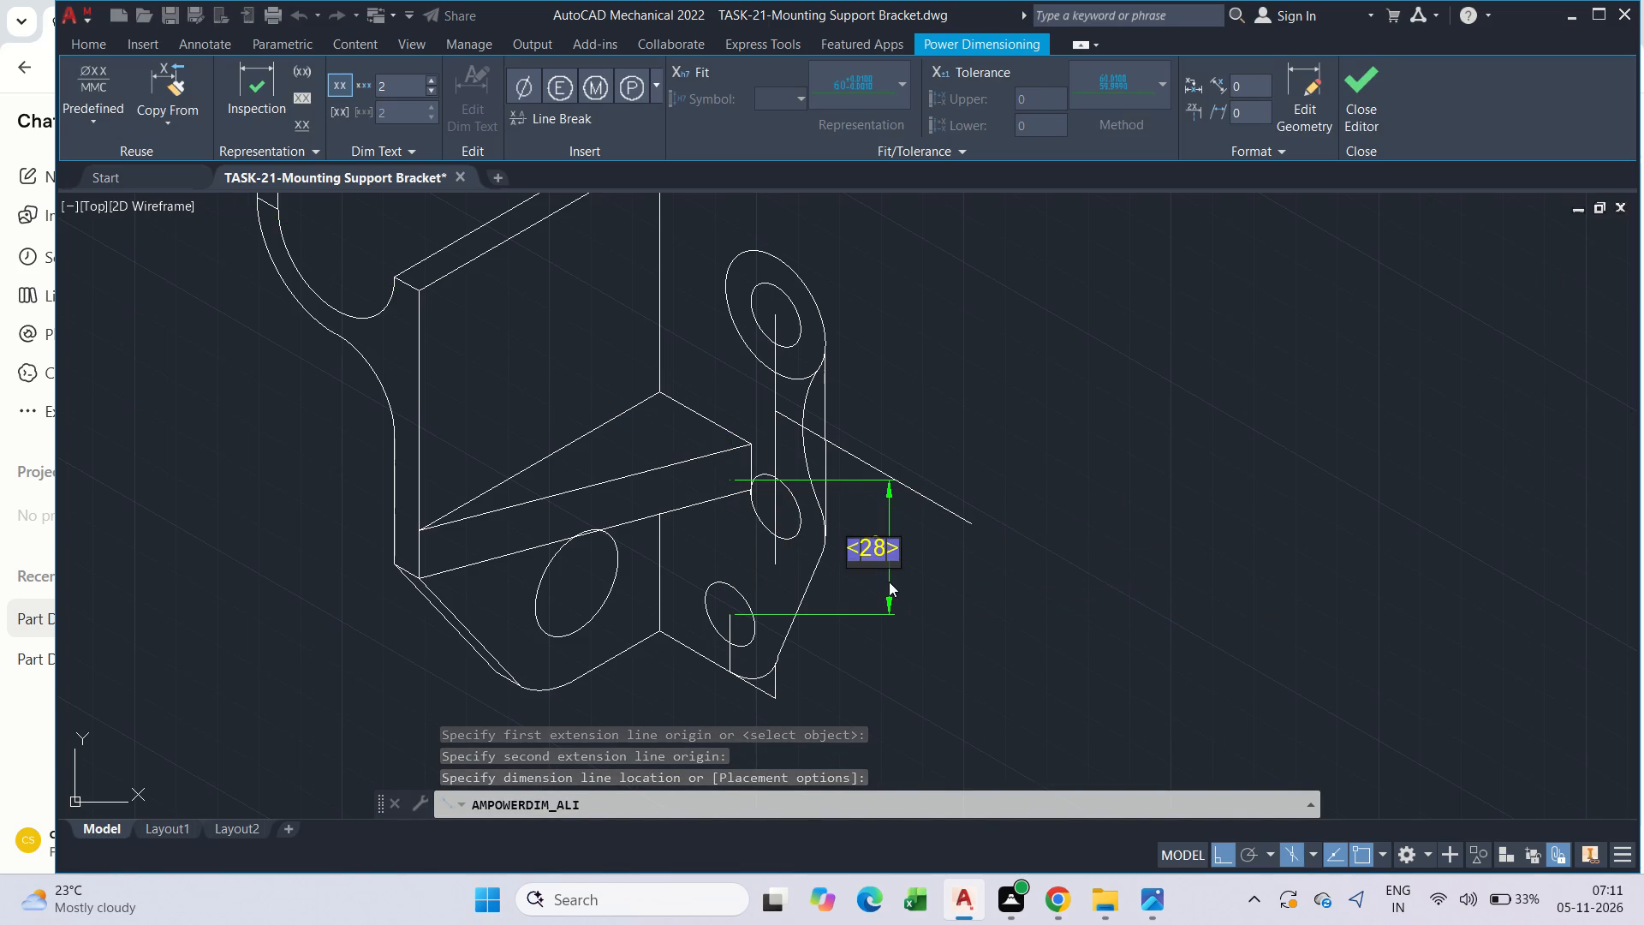
key("Escape")
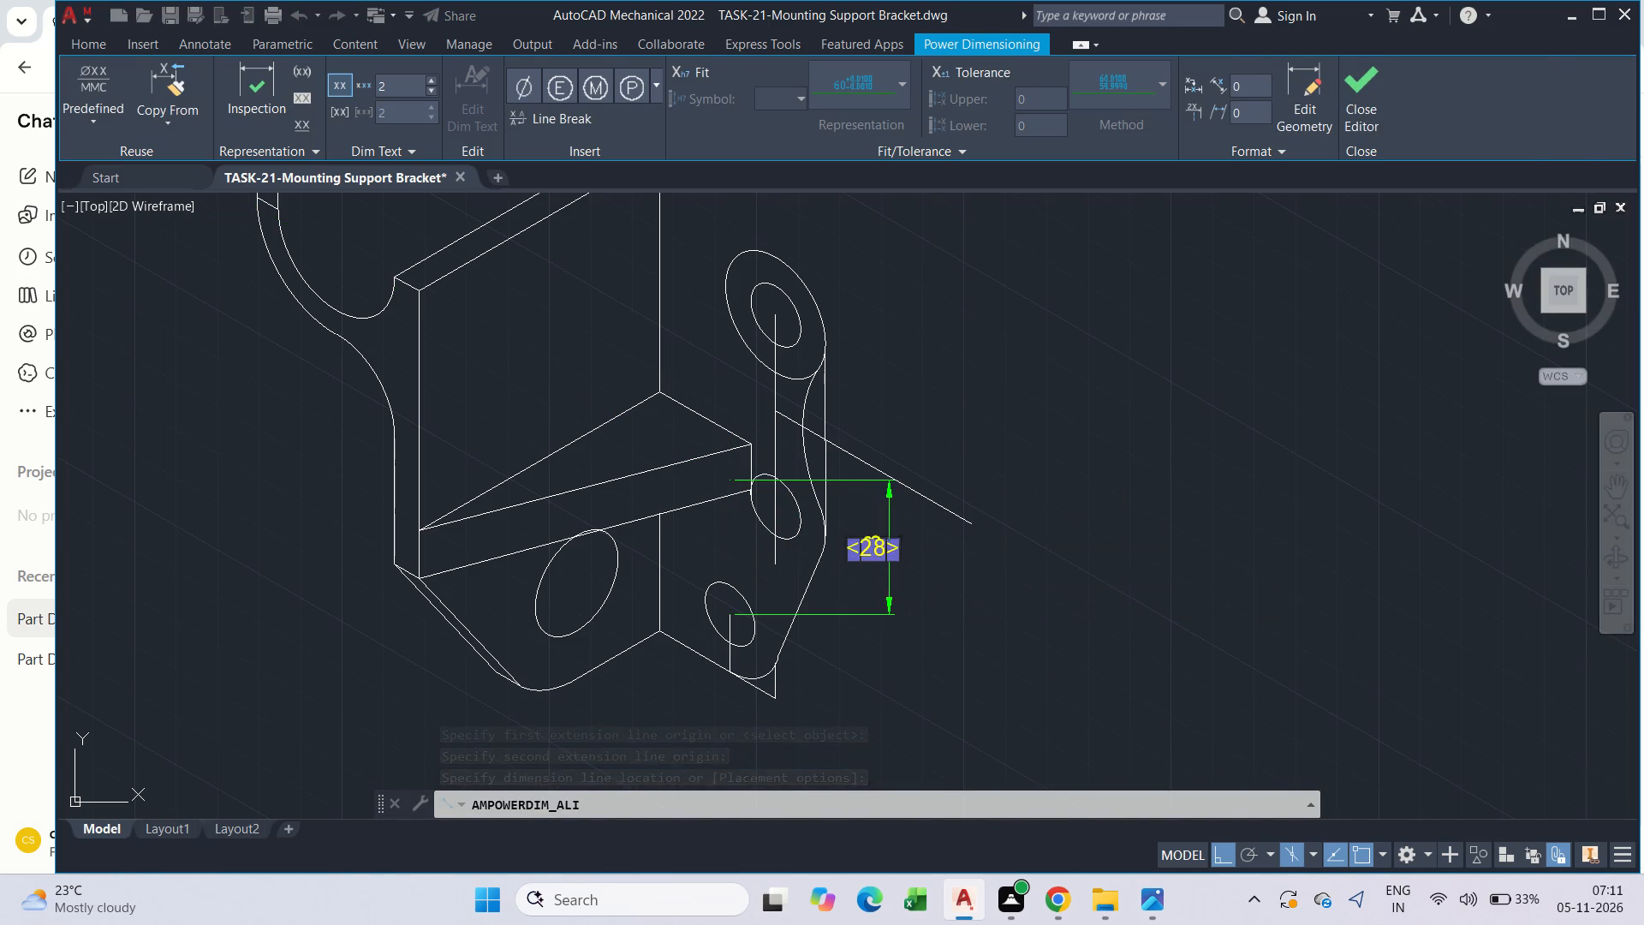
key("Escape")
key("Escape")
key("Escape")
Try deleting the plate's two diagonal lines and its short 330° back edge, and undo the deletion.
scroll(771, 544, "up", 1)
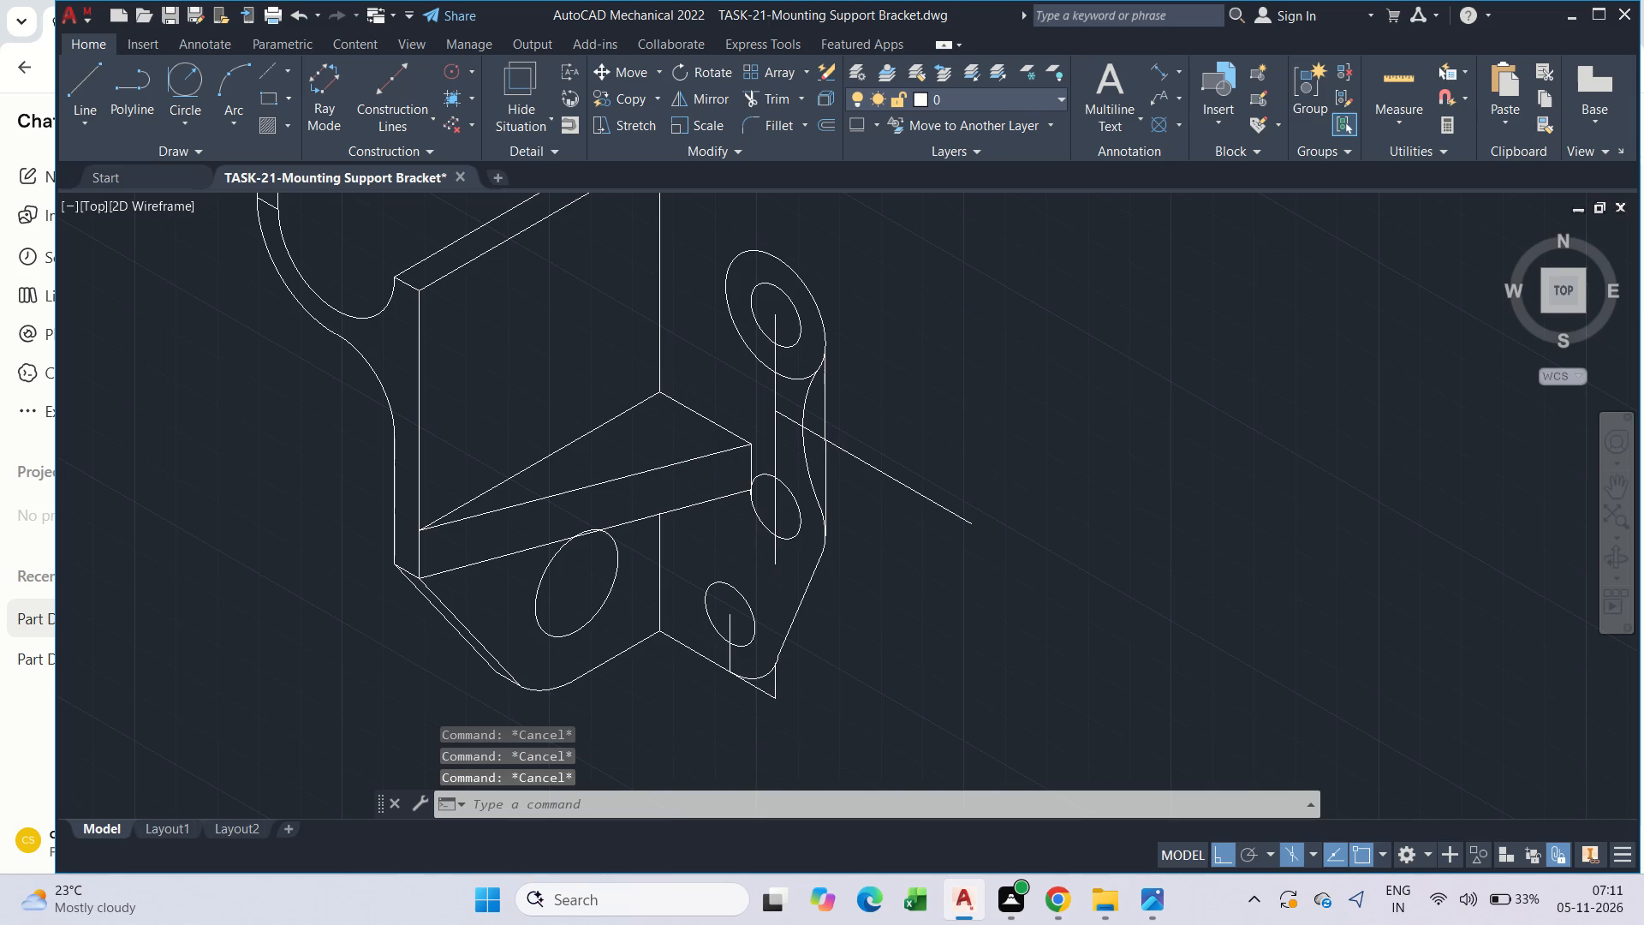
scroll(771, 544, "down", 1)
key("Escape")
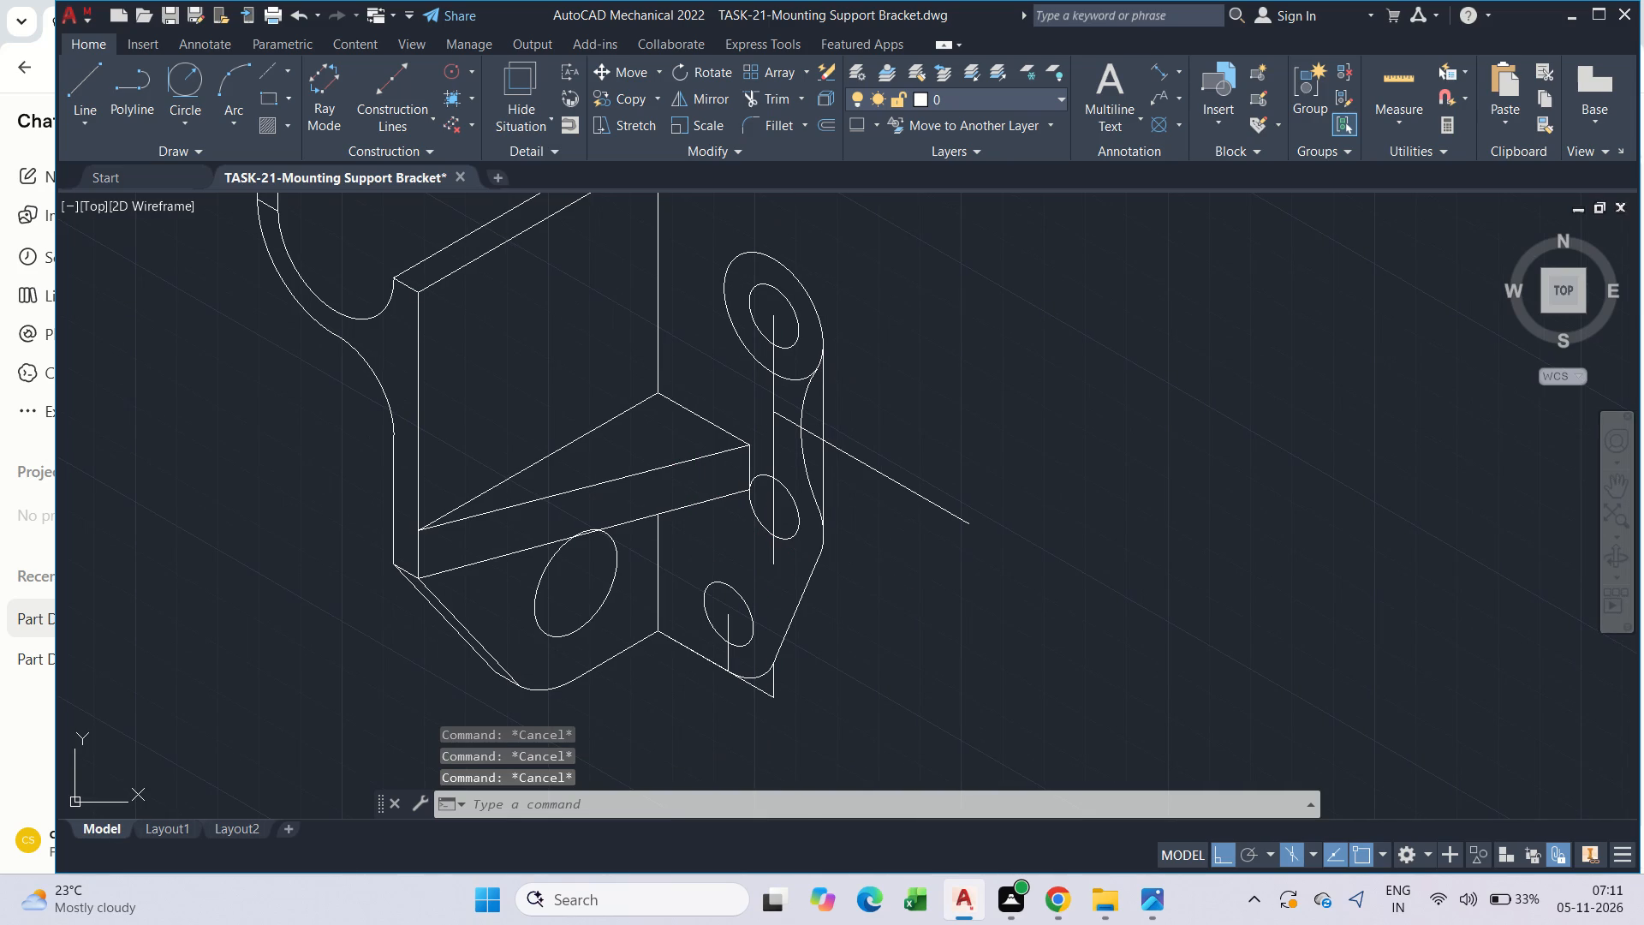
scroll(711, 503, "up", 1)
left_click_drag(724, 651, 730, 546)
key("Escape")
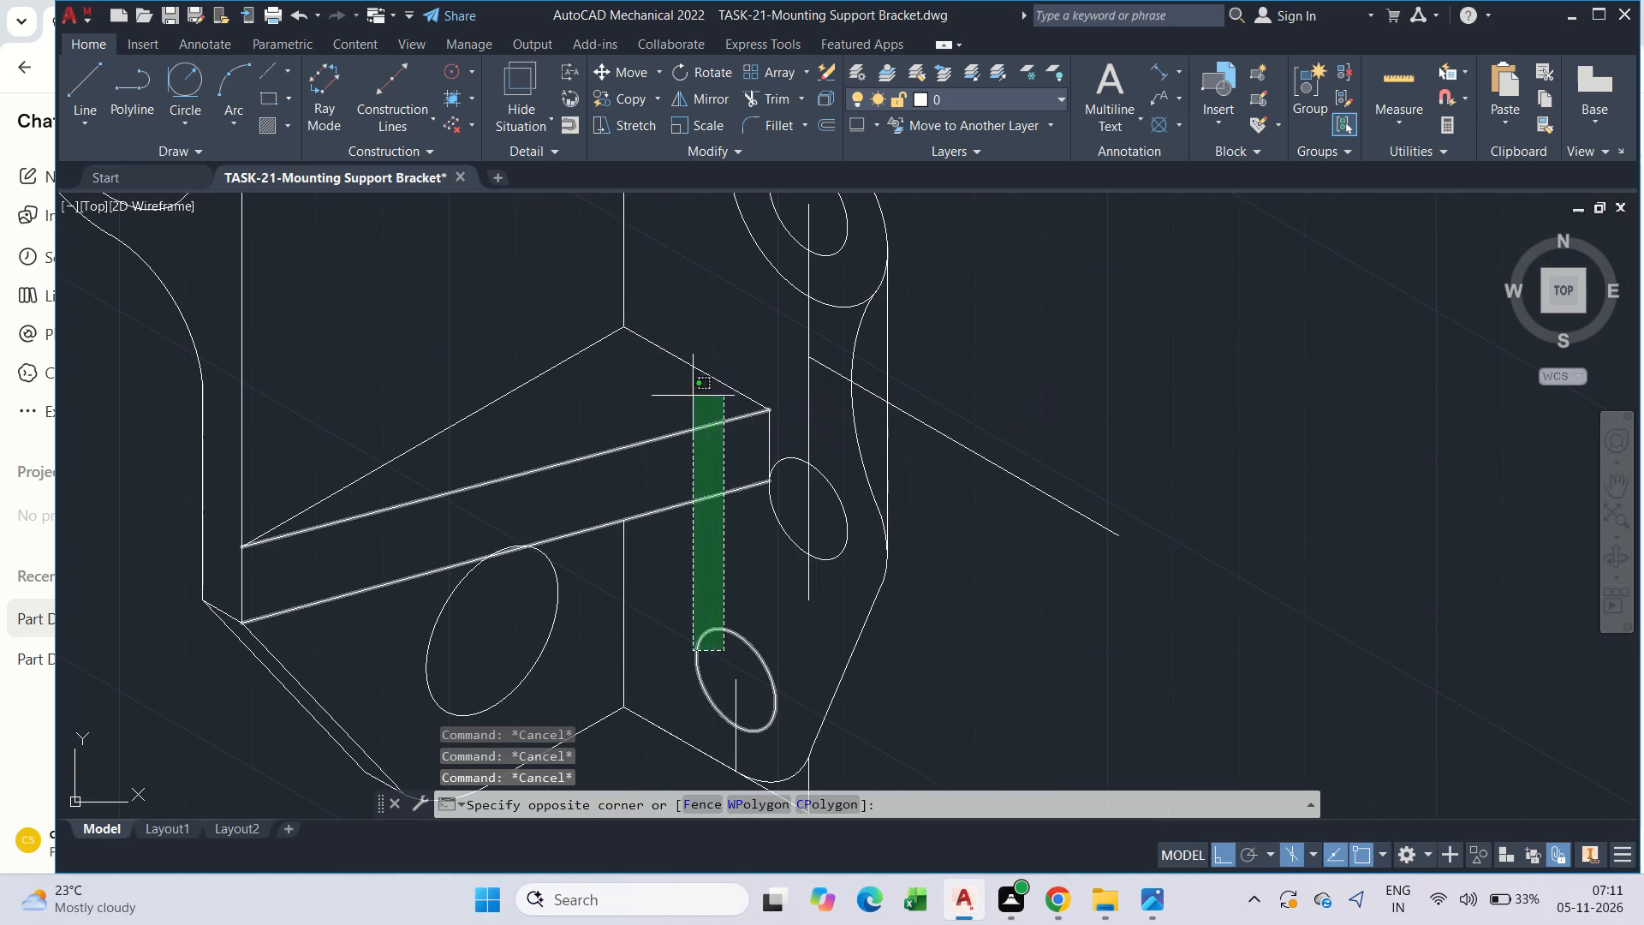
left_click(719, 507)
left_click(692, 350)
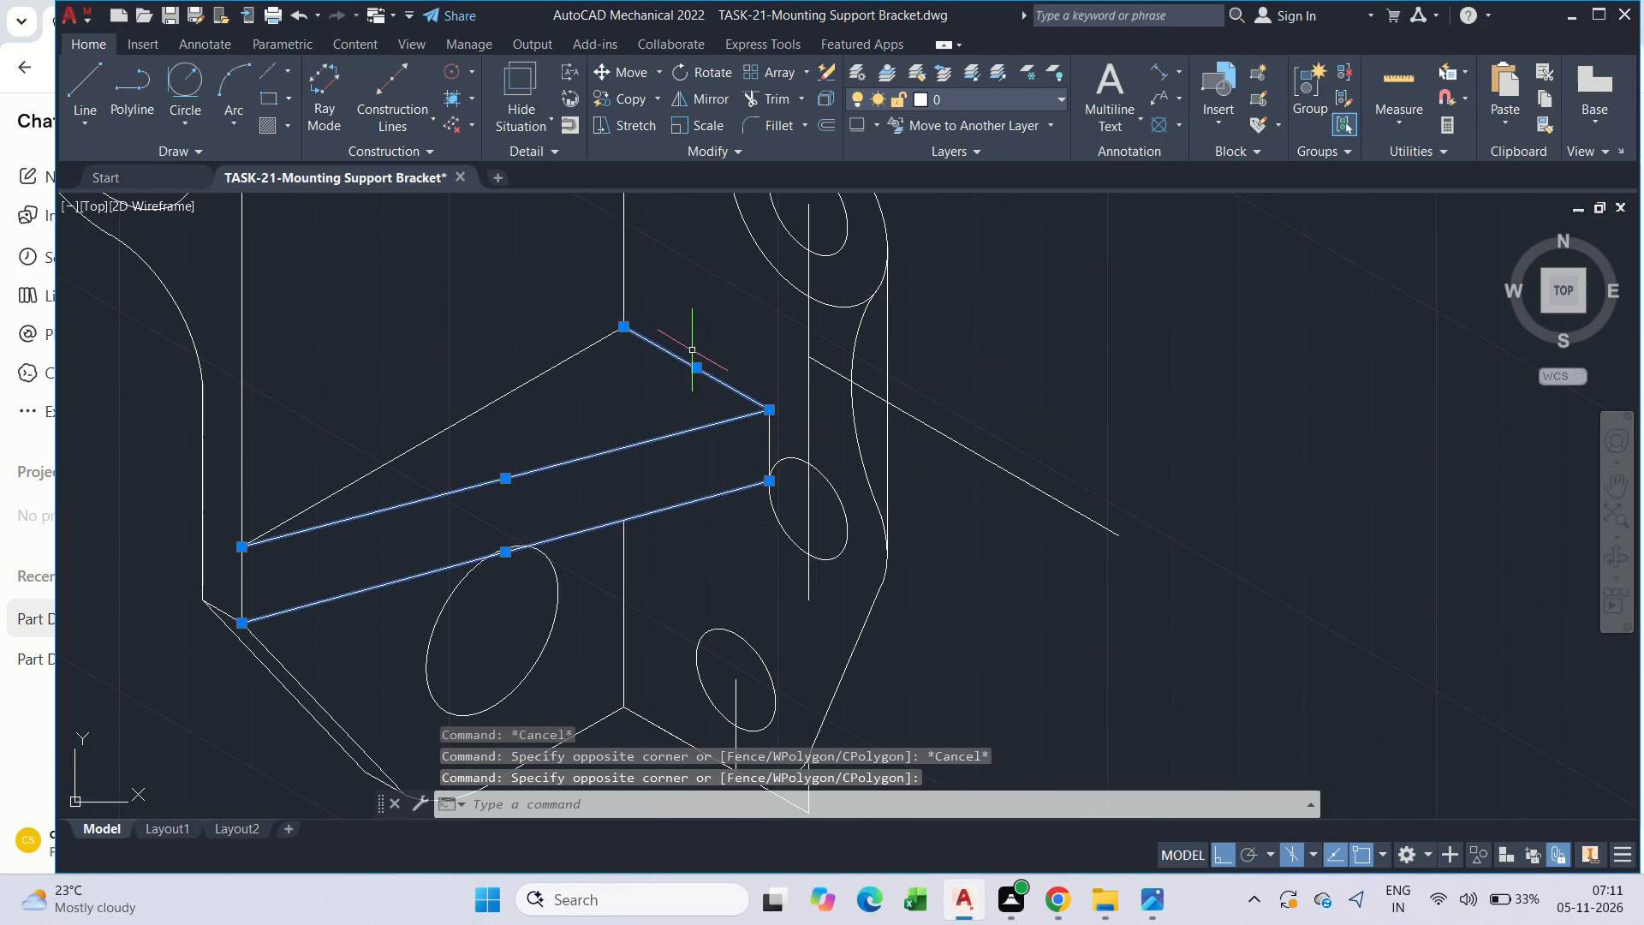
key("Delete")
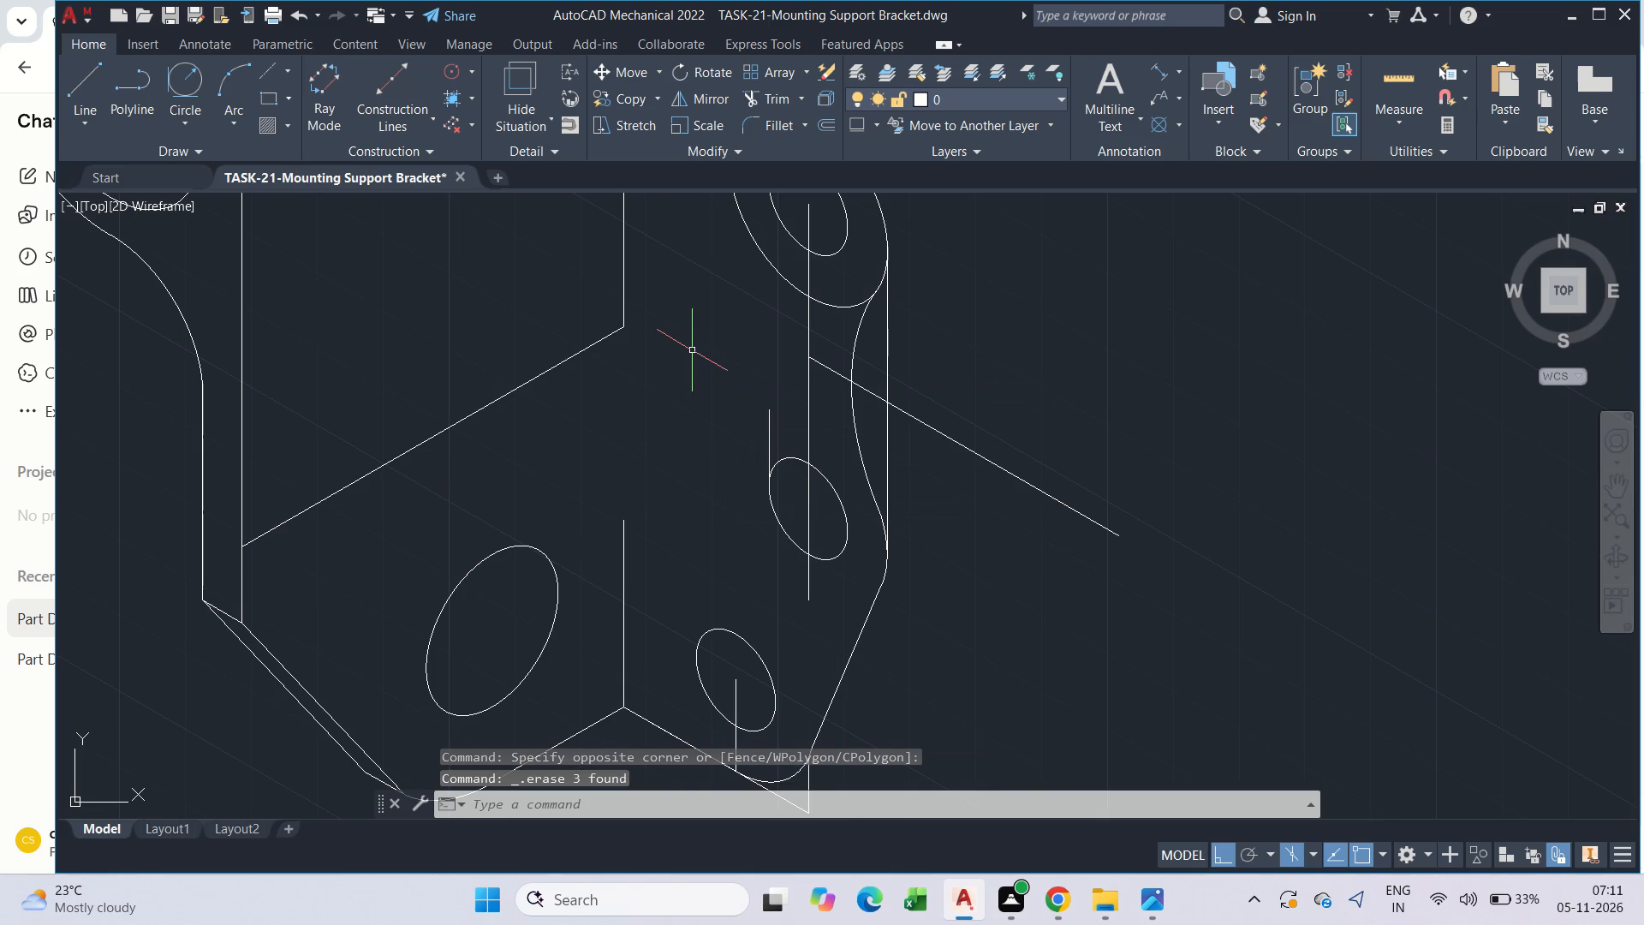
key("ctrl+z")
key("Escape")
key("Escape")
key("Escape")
Move the plate's diagonals and back edges, with the upper saddle's edges and arcs and the outer concave arc, 20 units vertically upward.
left_click(711, 537)
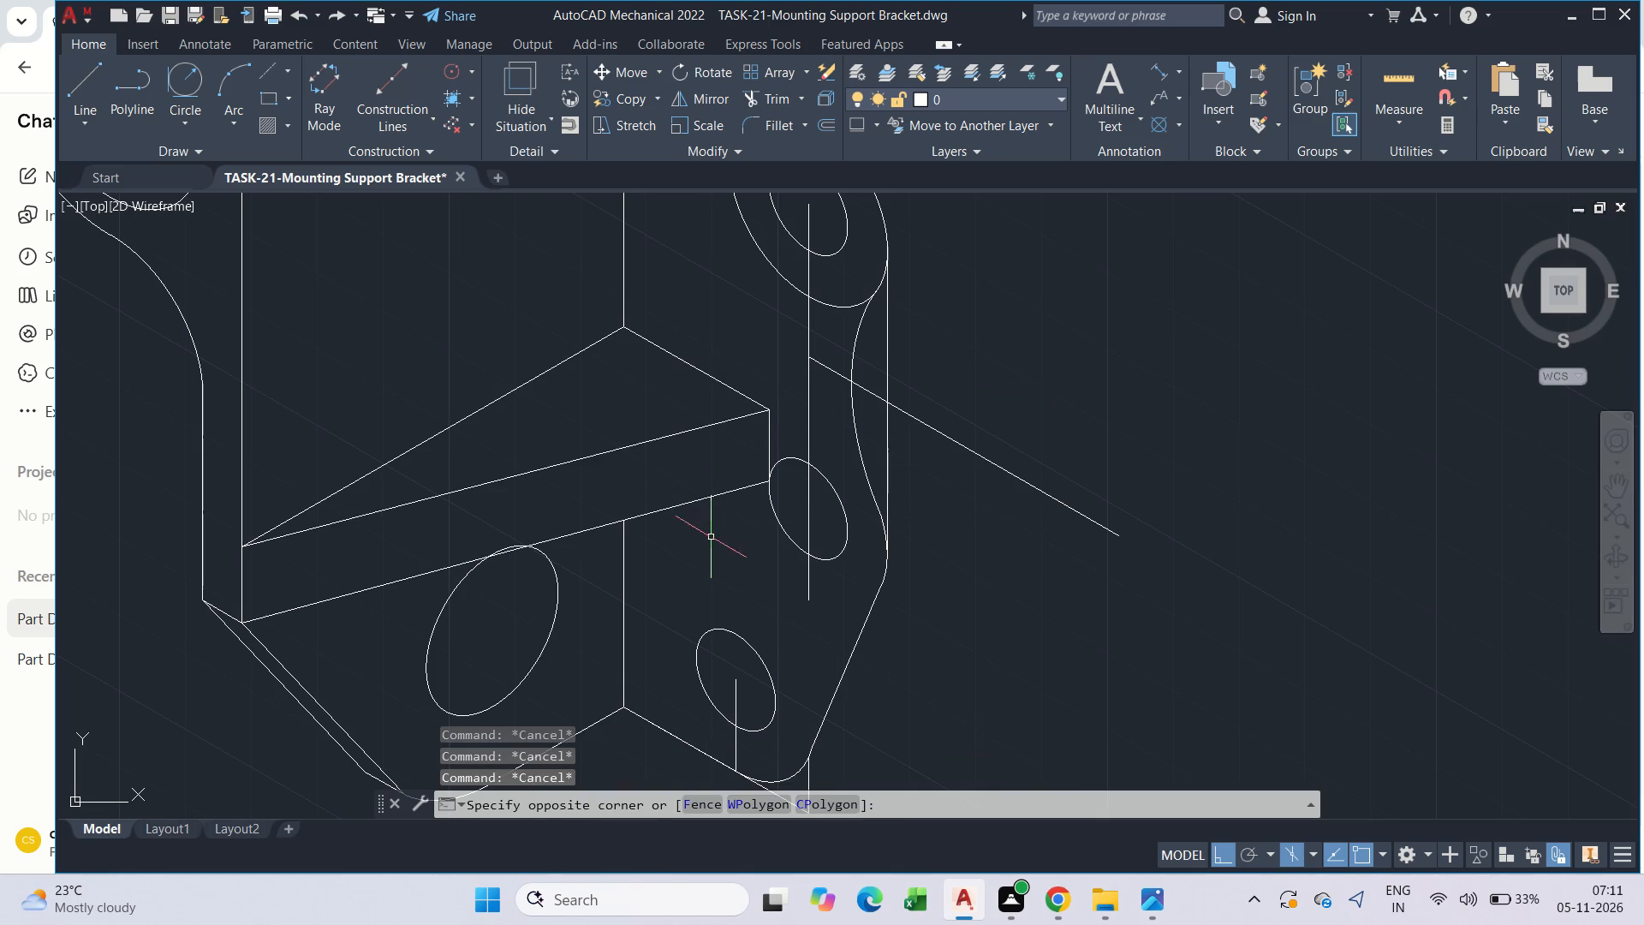
left_click(694, 393)
scroll(806, 409, "up", 1)
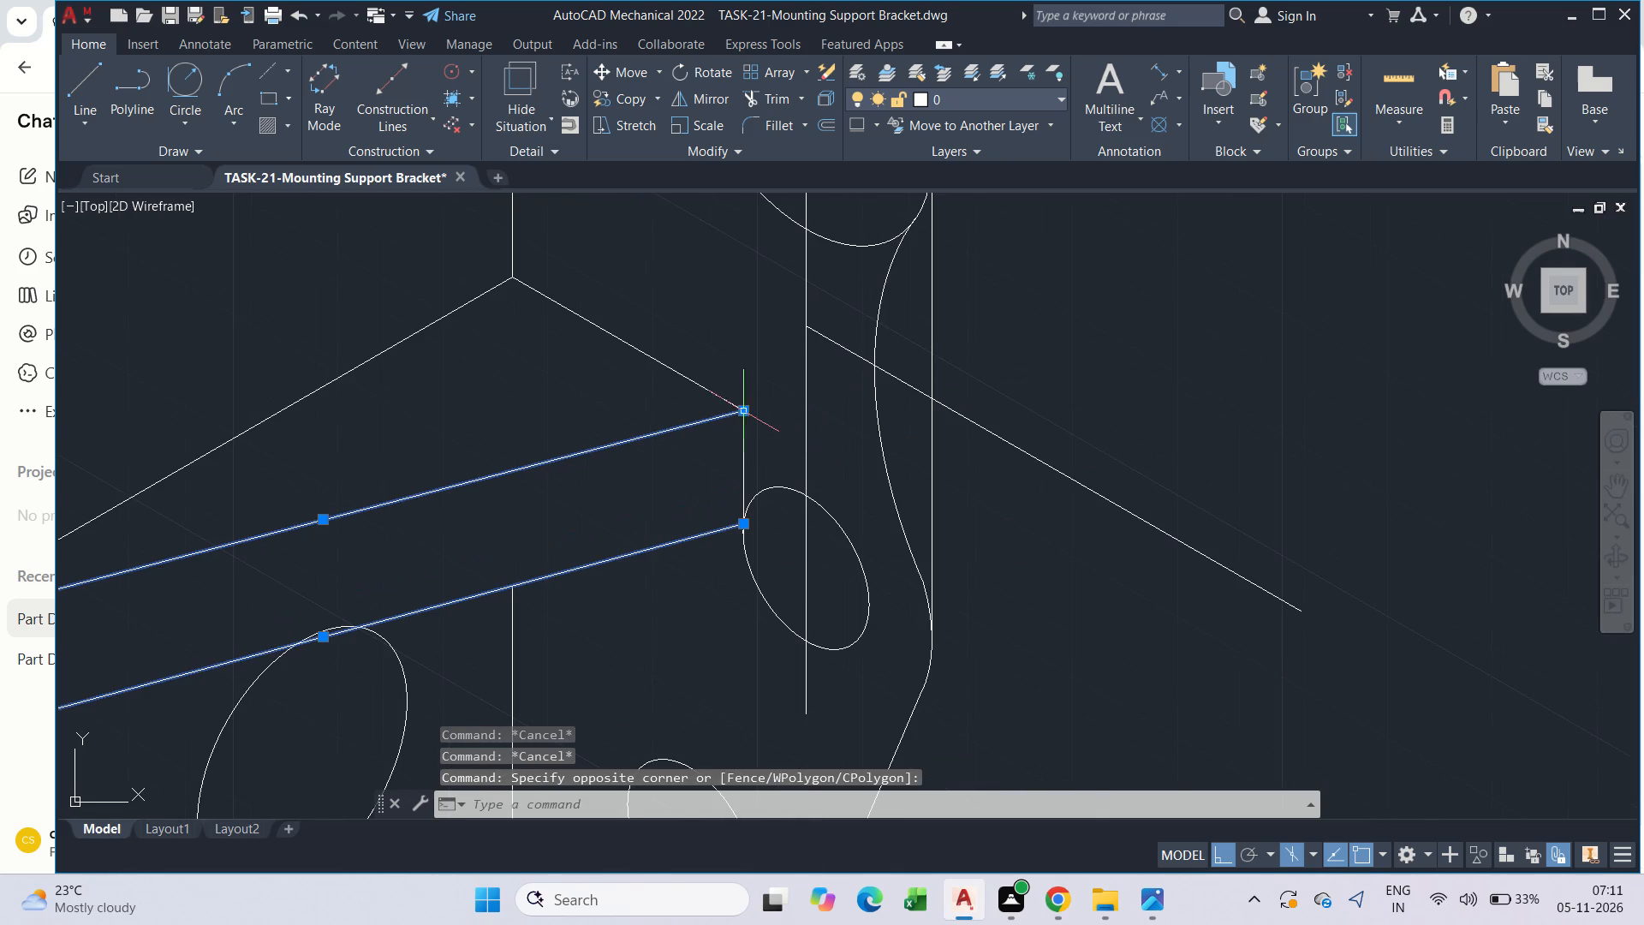
scroll(702, 407, "down", 1)
left_click_drag(493, 412, 469, 389, "shift")
left_click(441, 361, "shift")
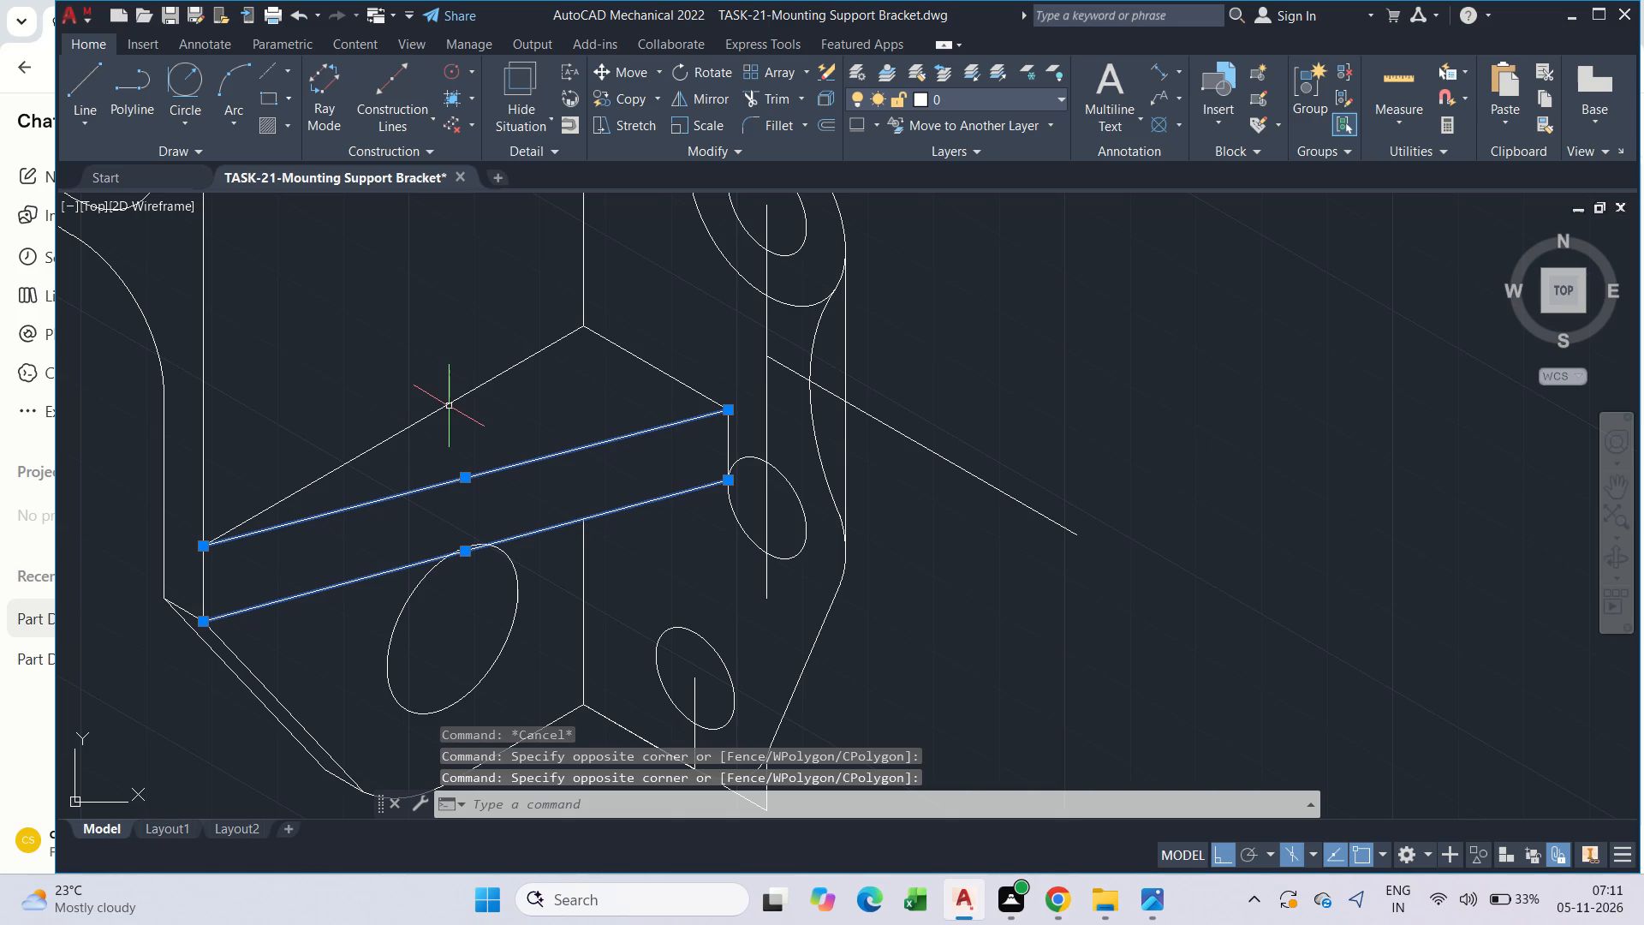
left_click(457, 411, "shift")
left_click(443, 388, "shift")
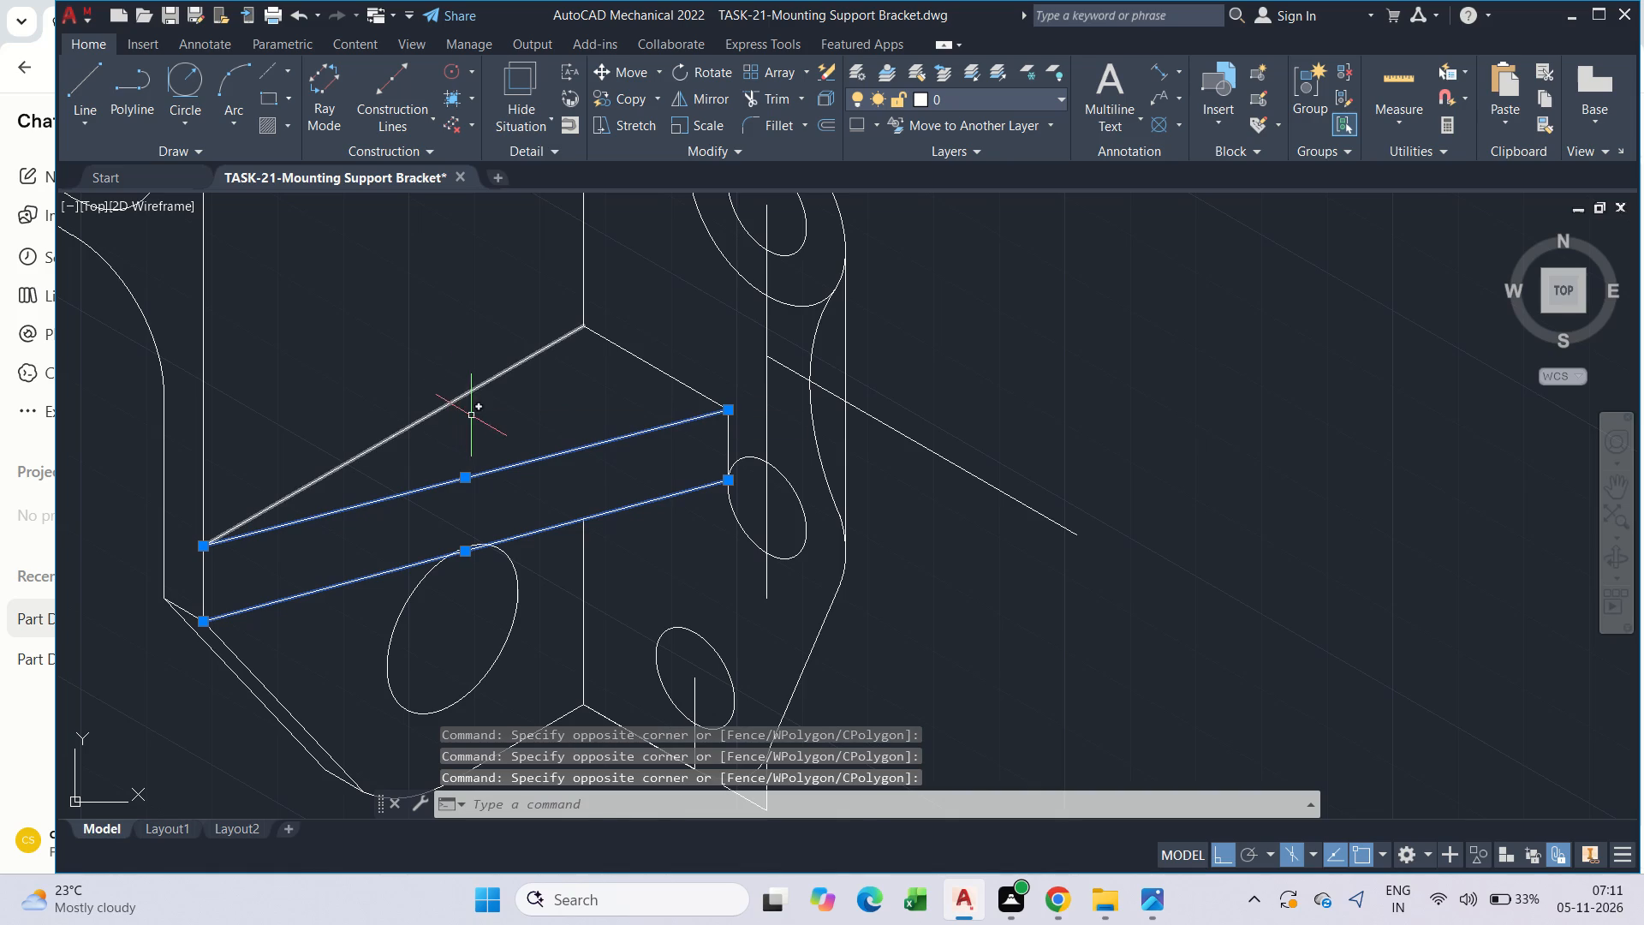
left_click(482, 436)
left_click(456, 364)
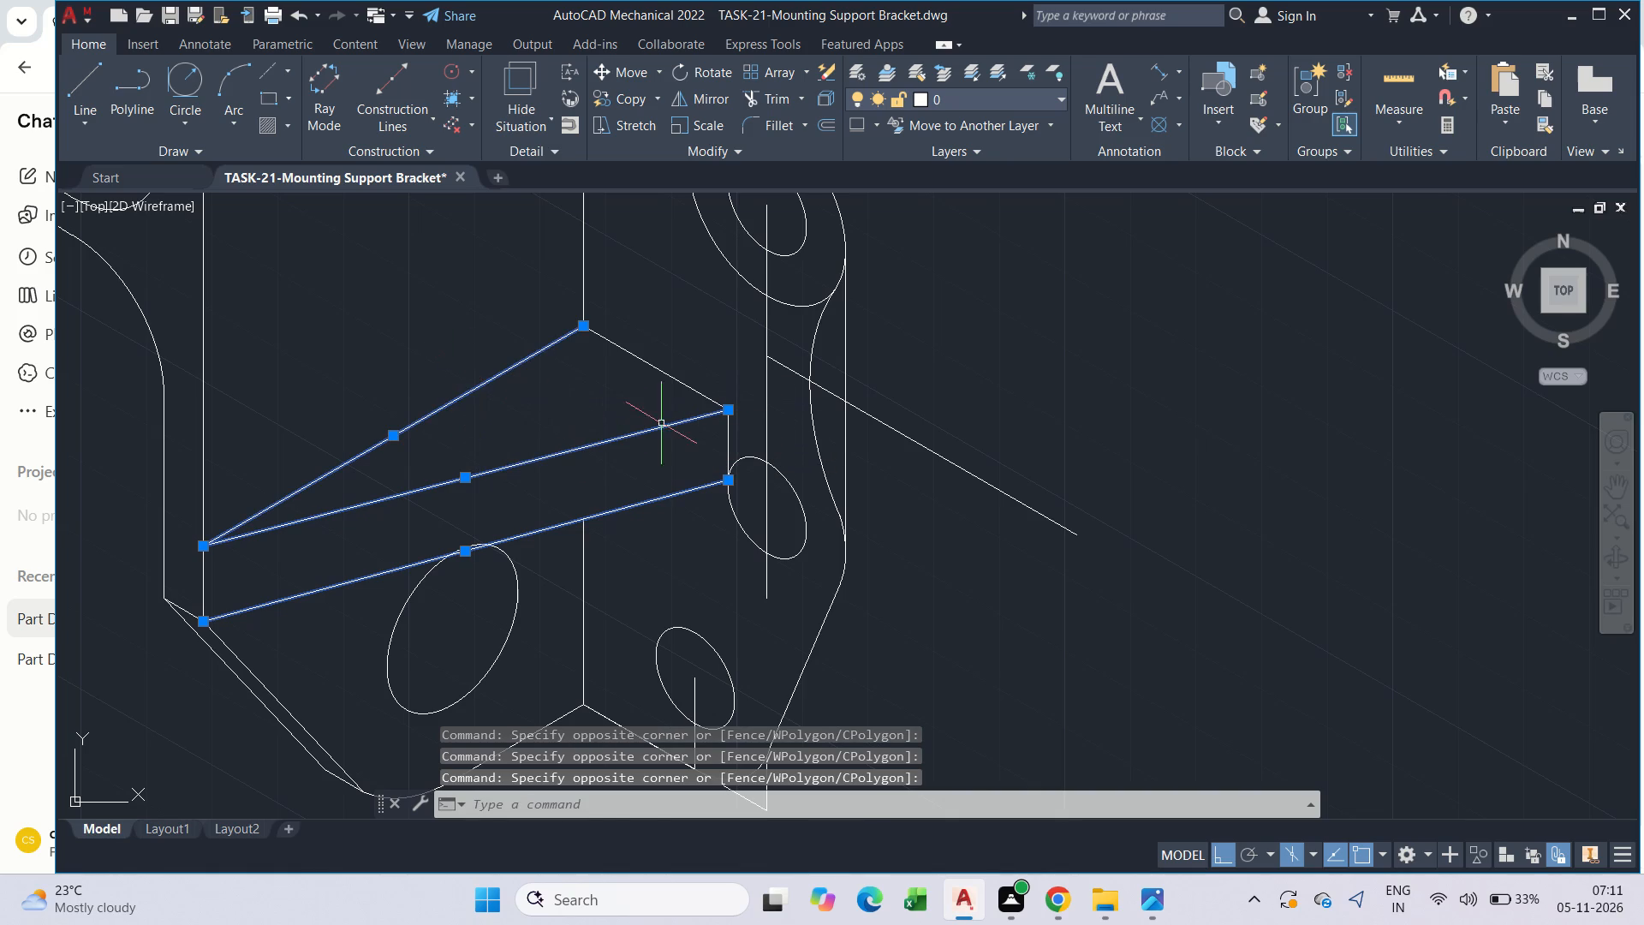
left_click(712, 407)
left_click(660, 360)
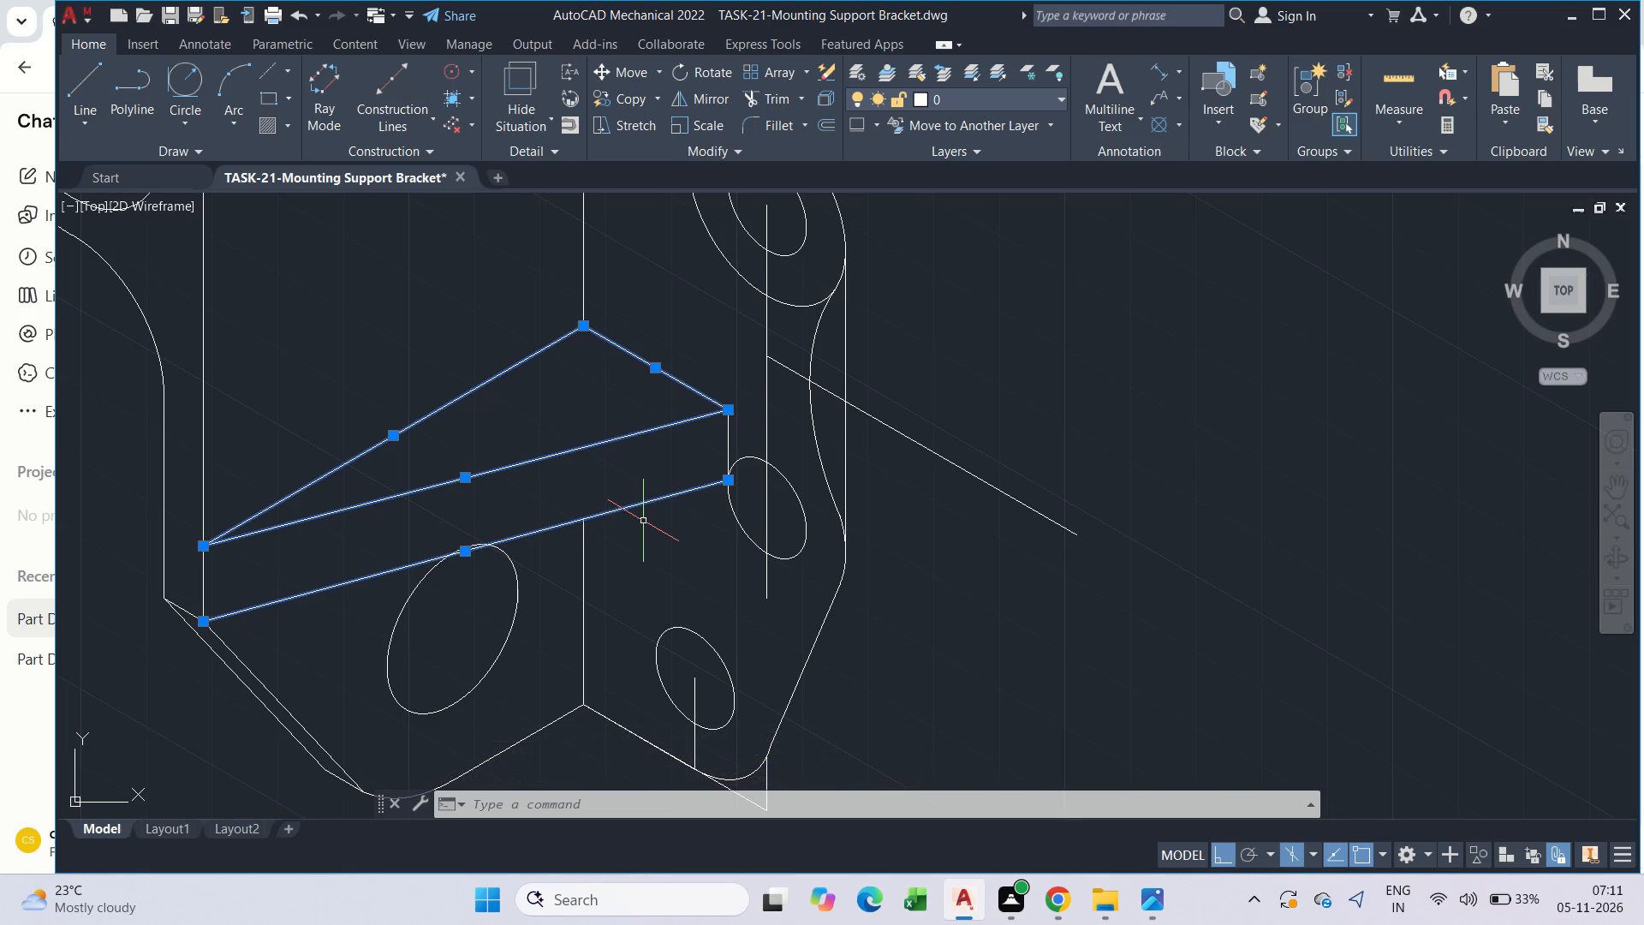
scroll(643, 521, "down", 2)
middle_click(552, 479)
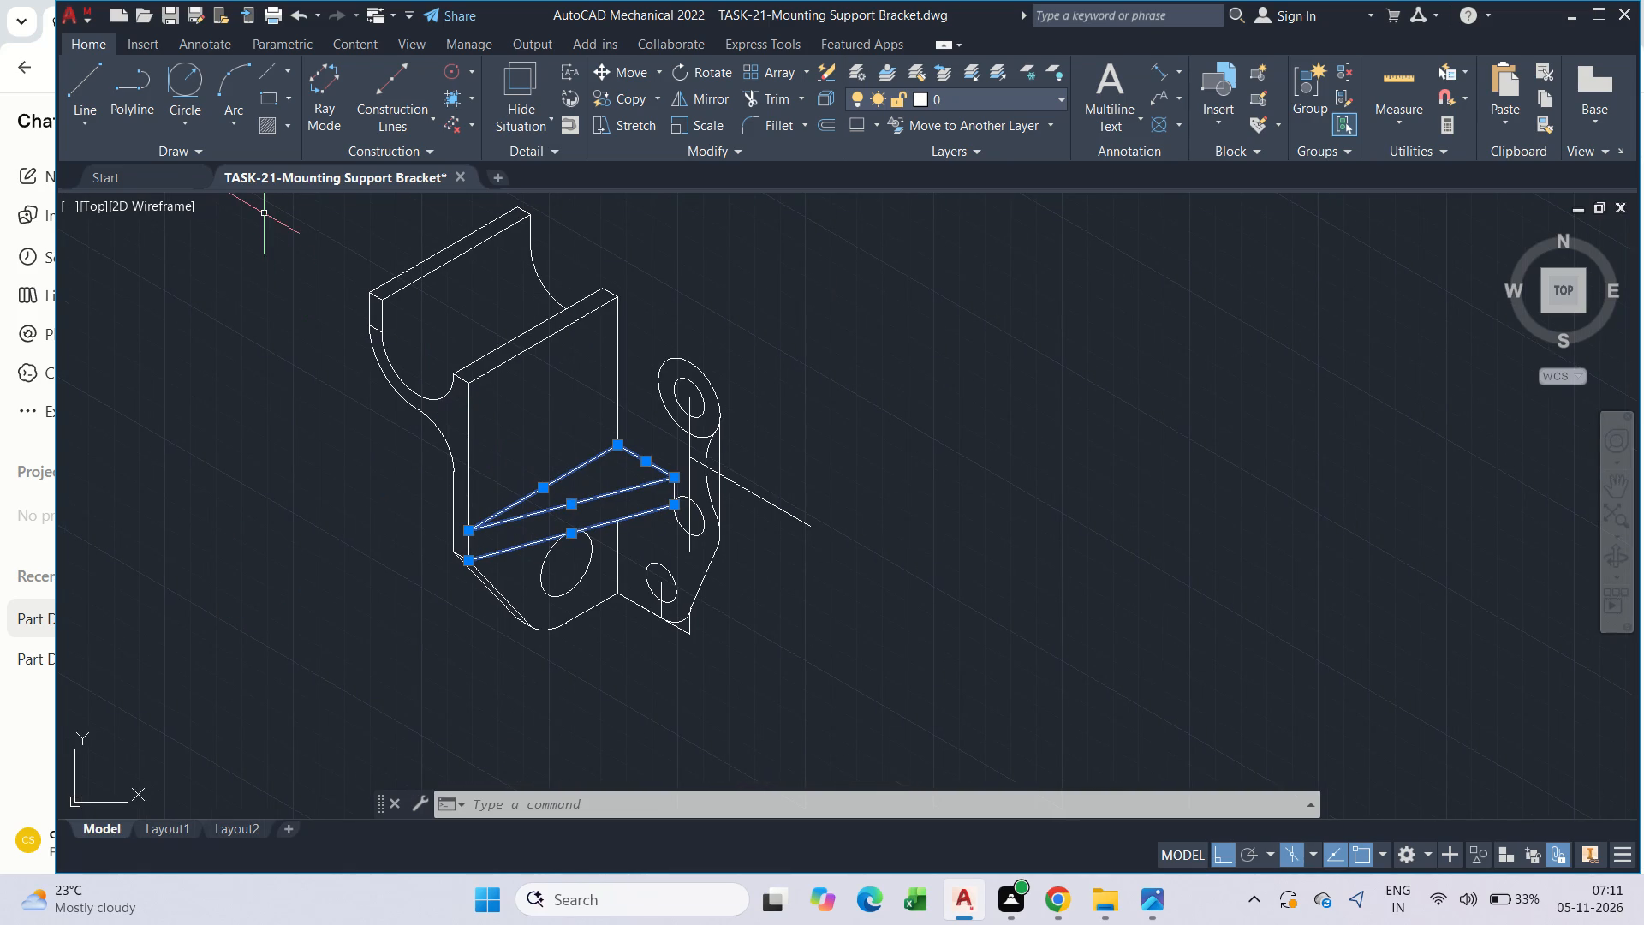
left_click_drag(260, 211, 322, 251)
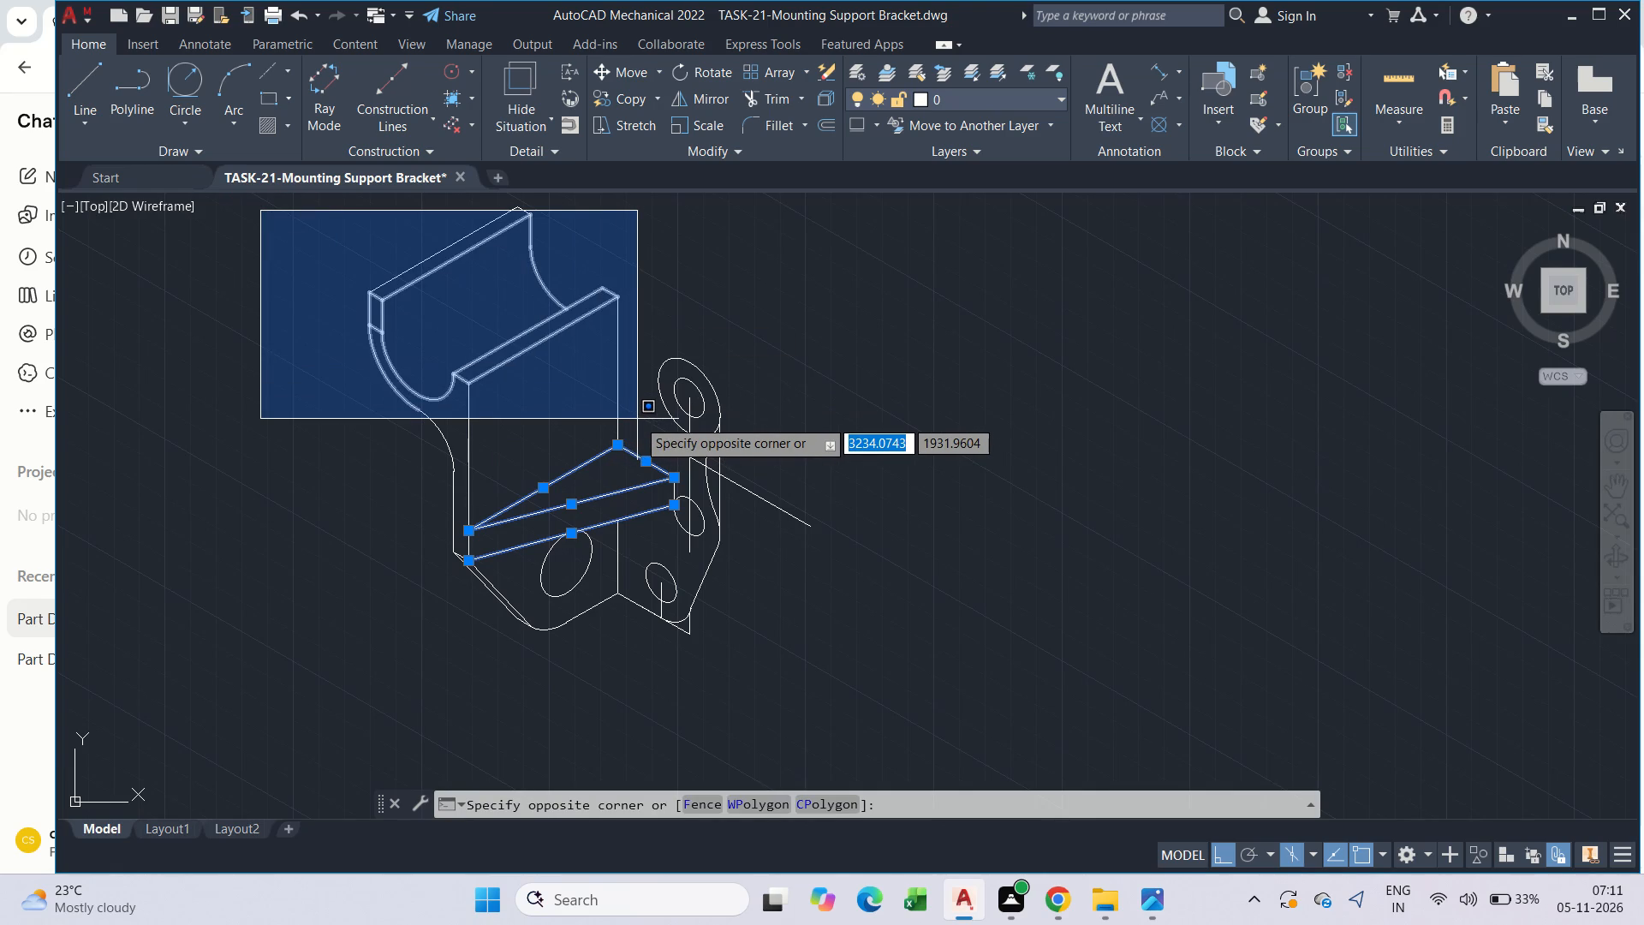
left_click(637, 419)
scroll(479, 422, "up", 2)
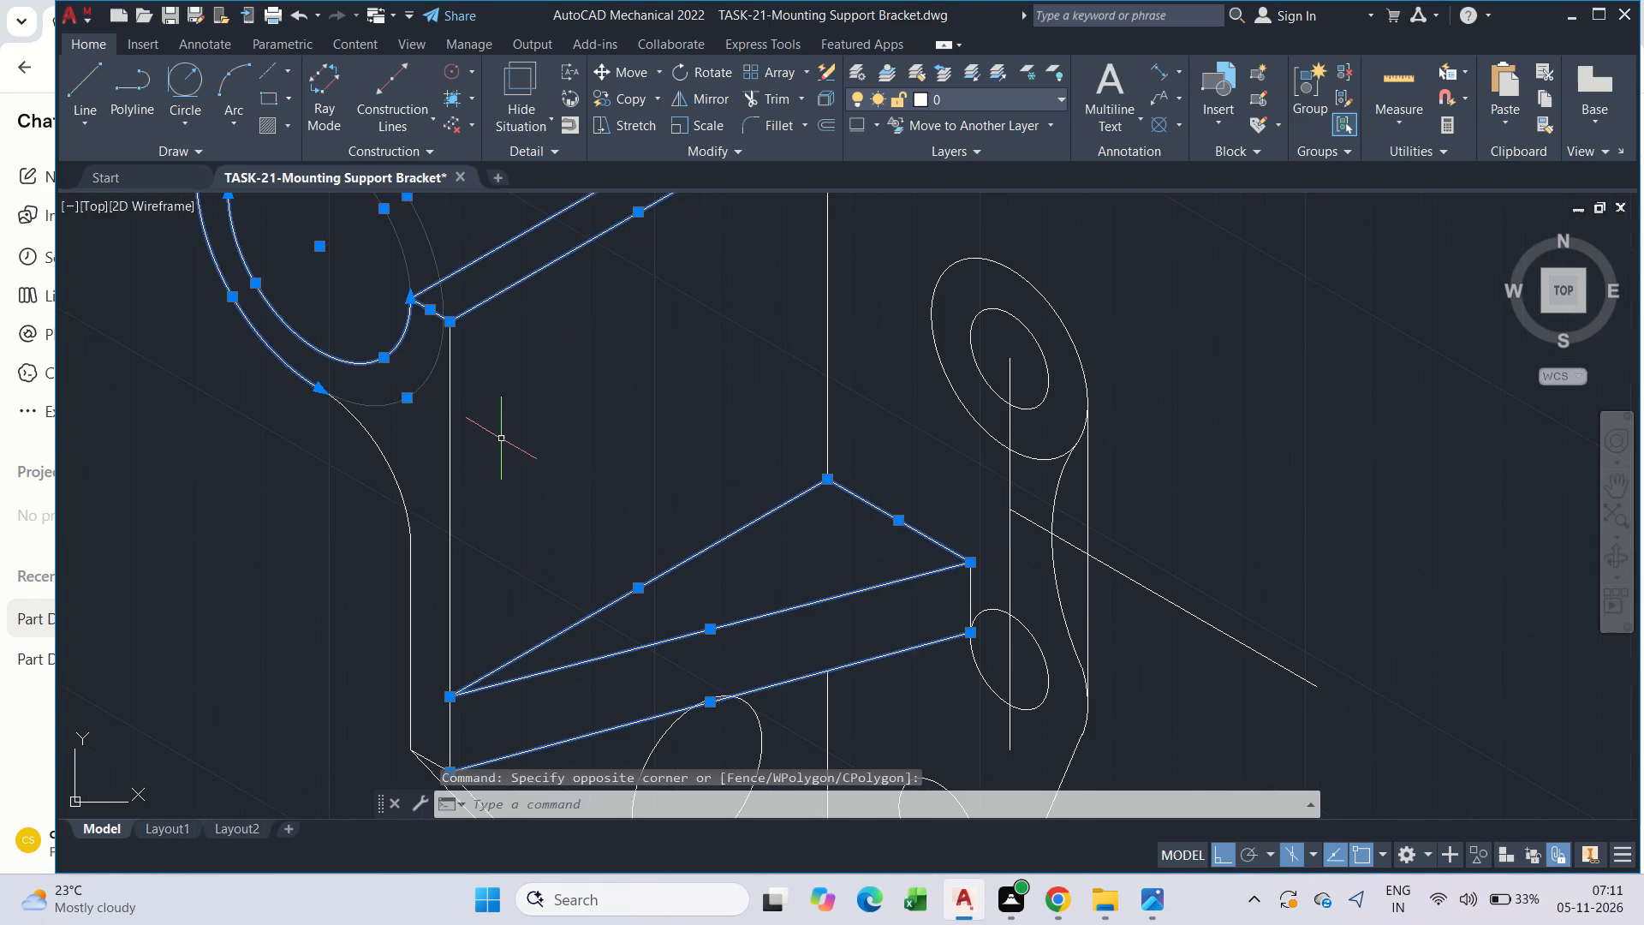
middle_click(588, 459)
left_click(391, 462, "shift")
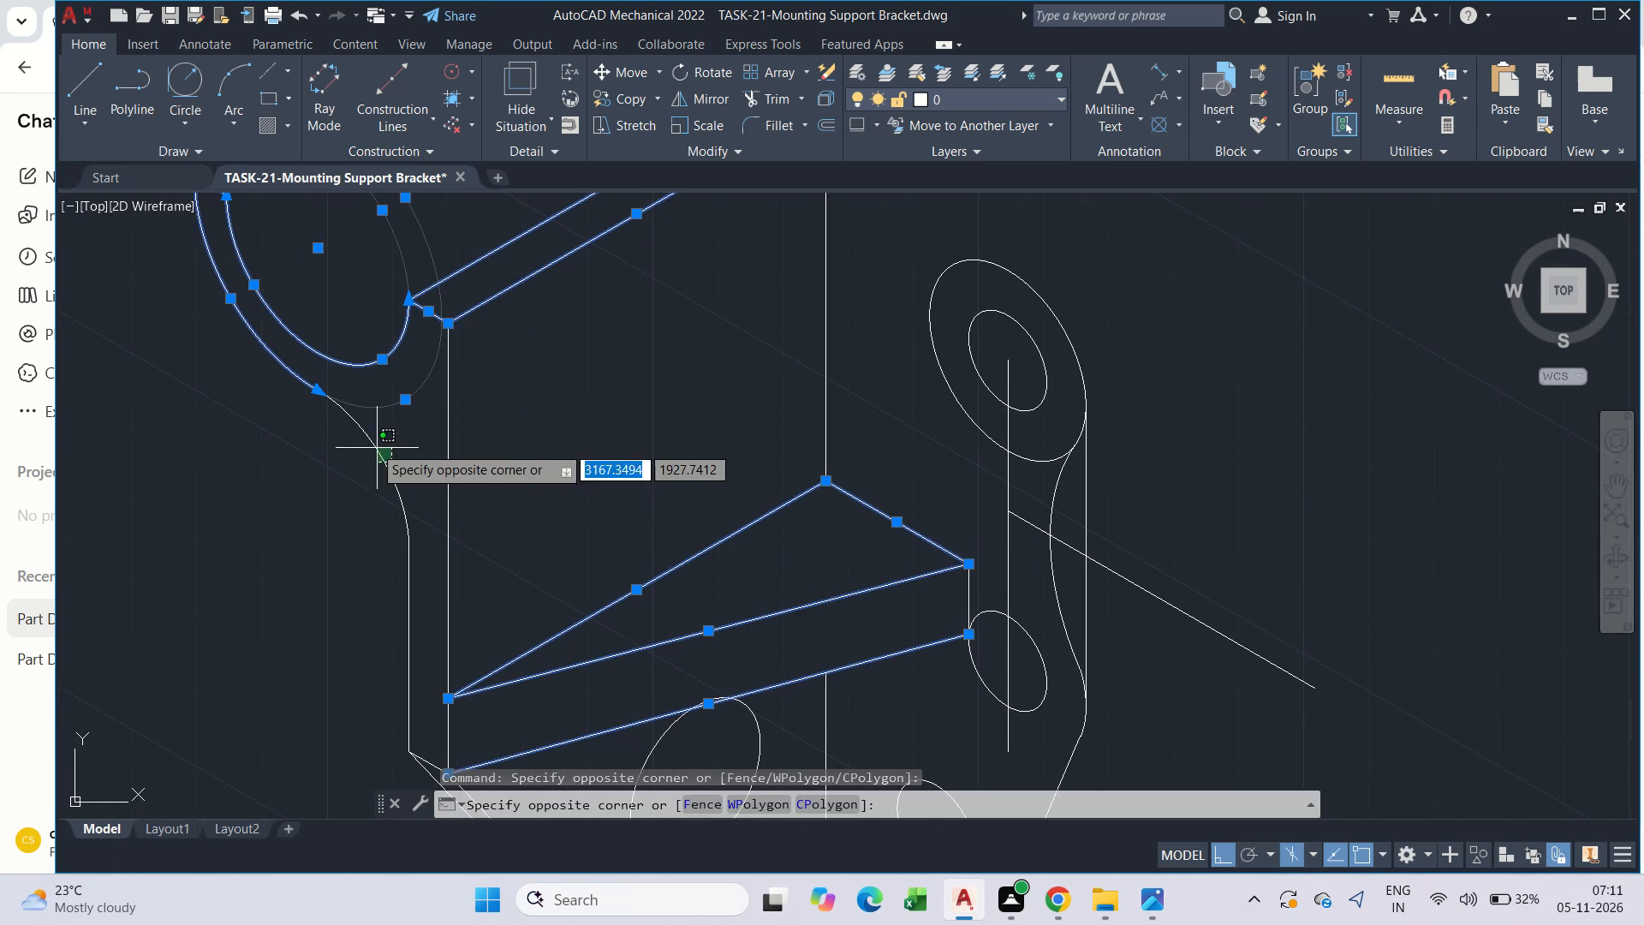
left_click(354, 434, "shift")
left_click_drag(427, 481, 372, 443)
left_click(337, 409)
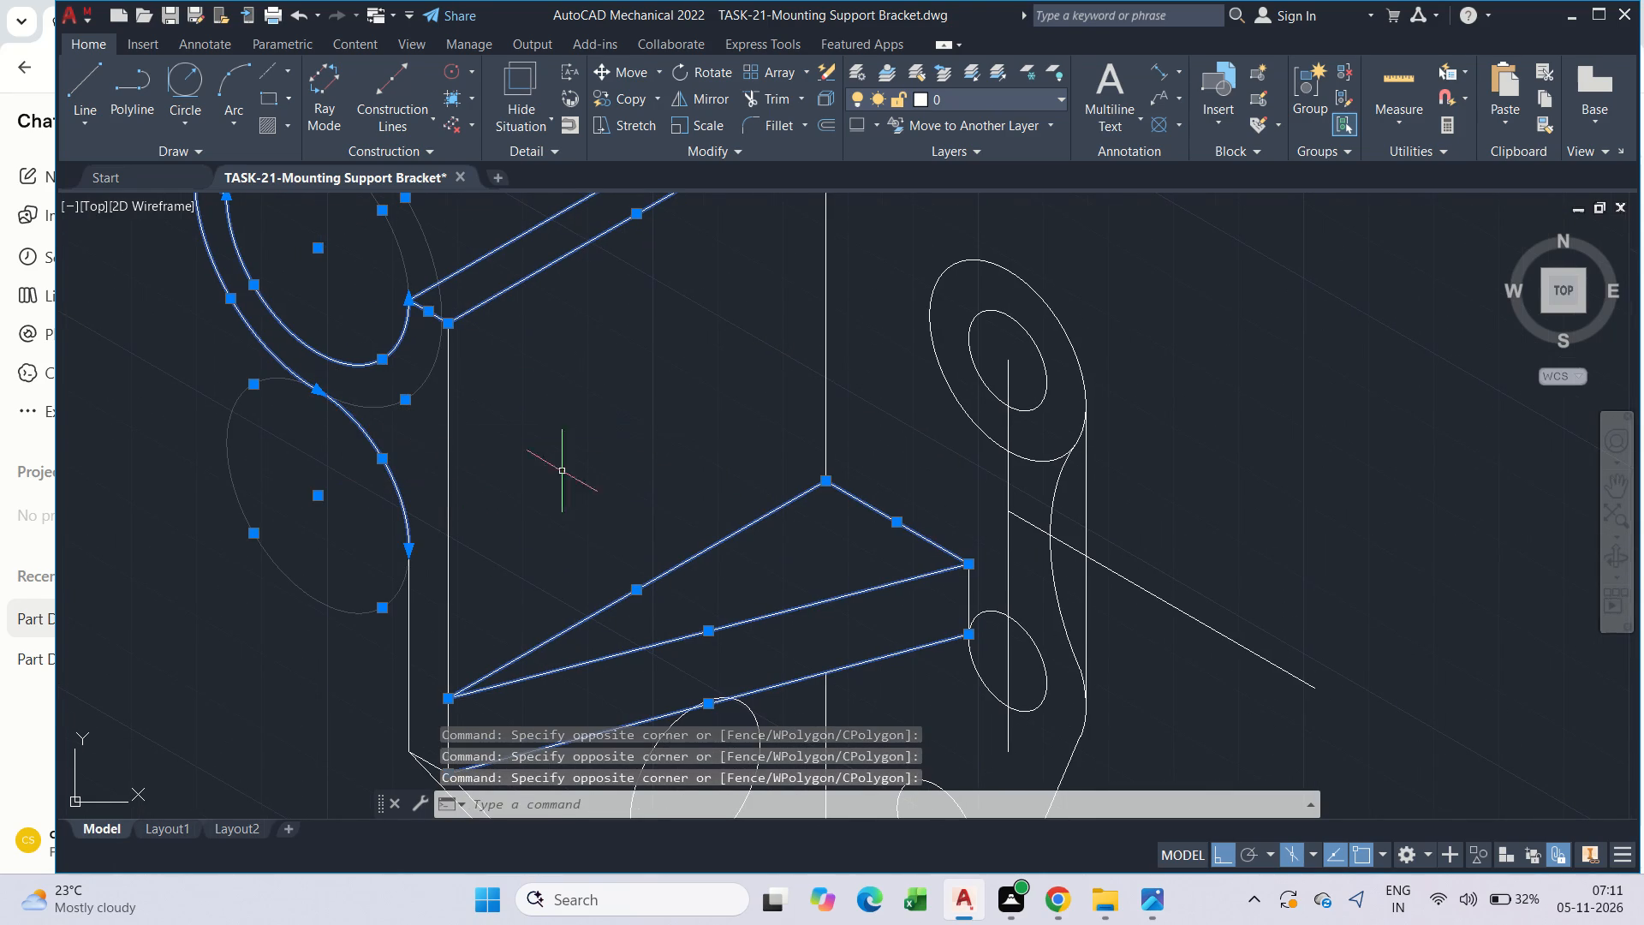
middle_click(572, 465)
scroll(572, 465, "down", 1)
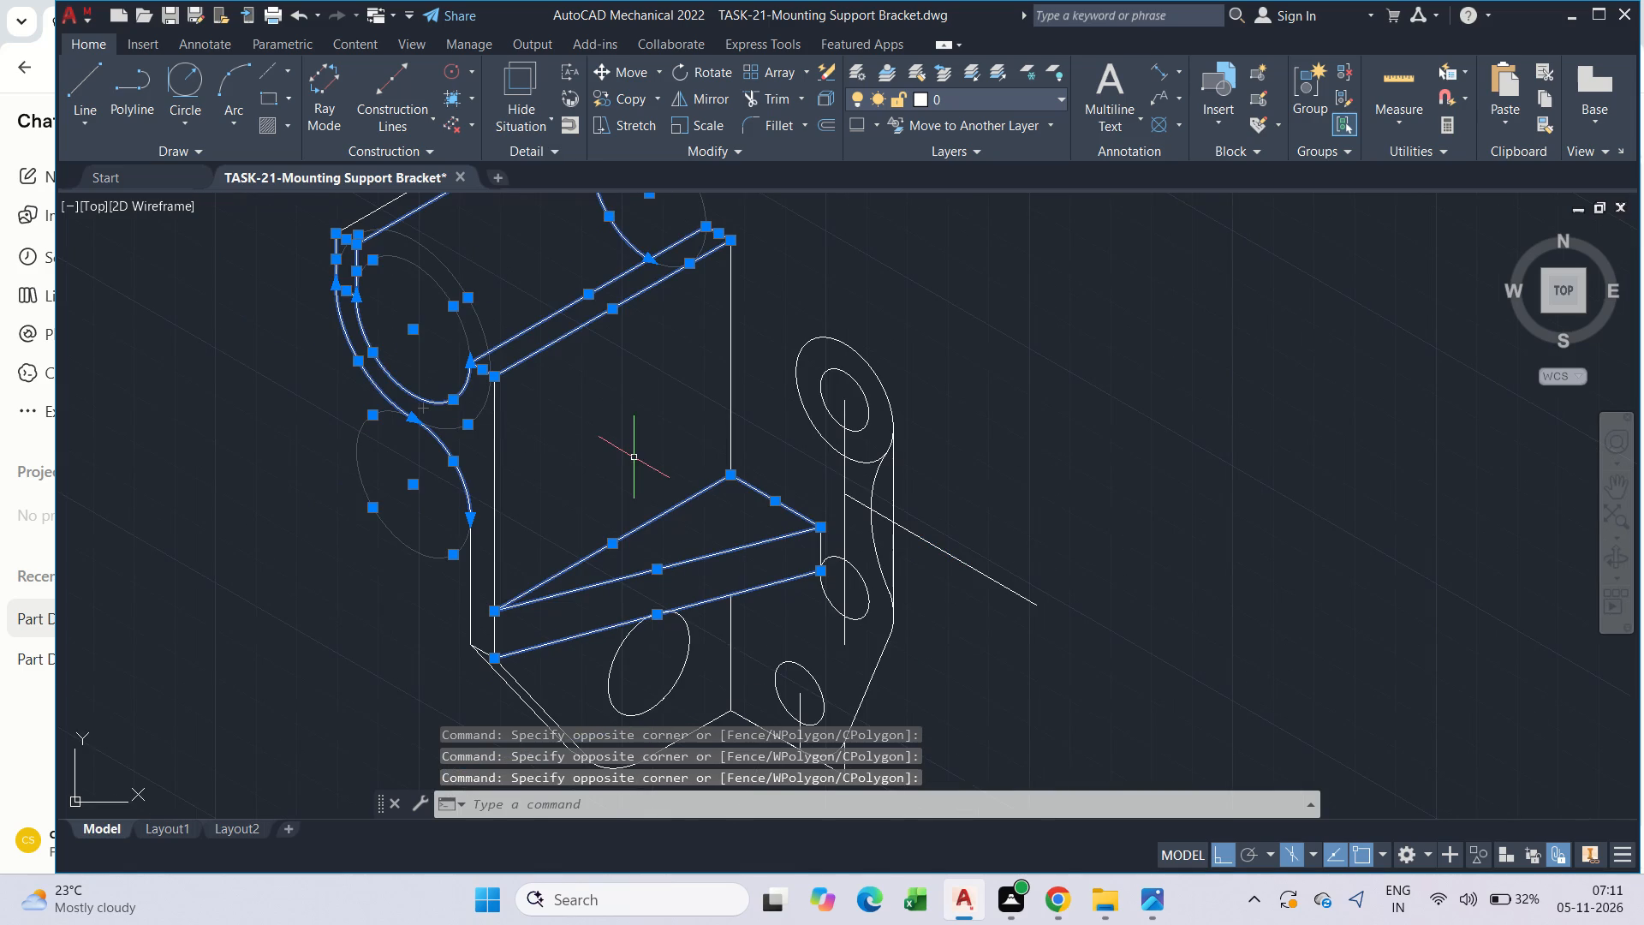
key("comma")
key("BackSpace")
key("BackSpace")
type("m")
key("space")
left_click(726, 474)
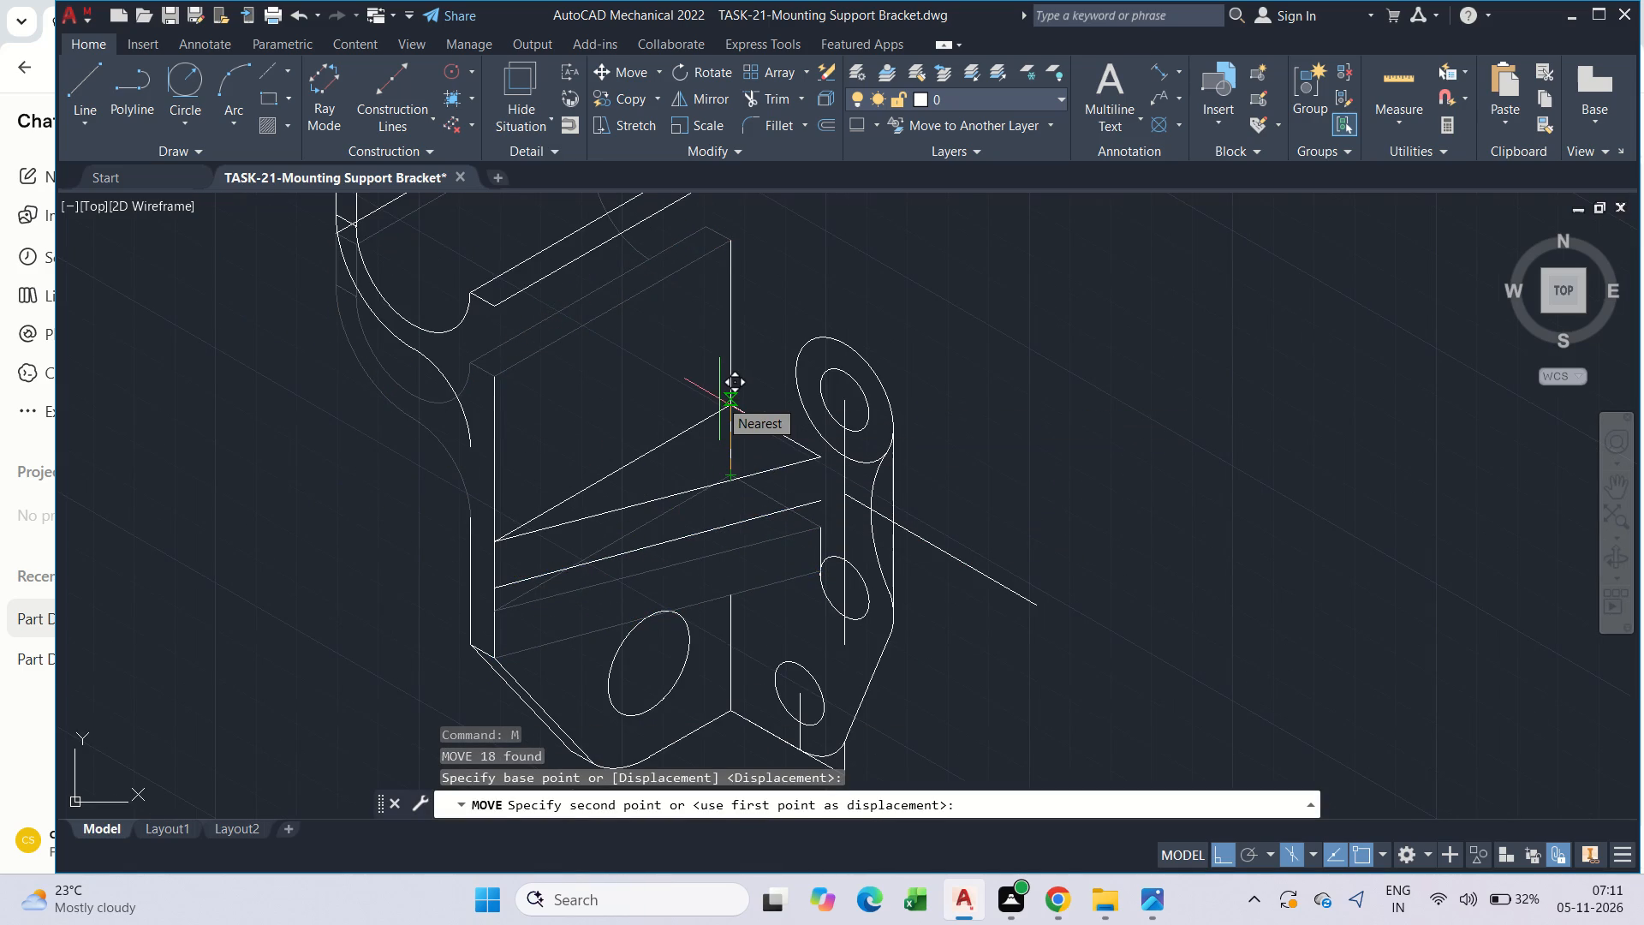
type("20")
key("Return")
key("Escape")
key("Escape")
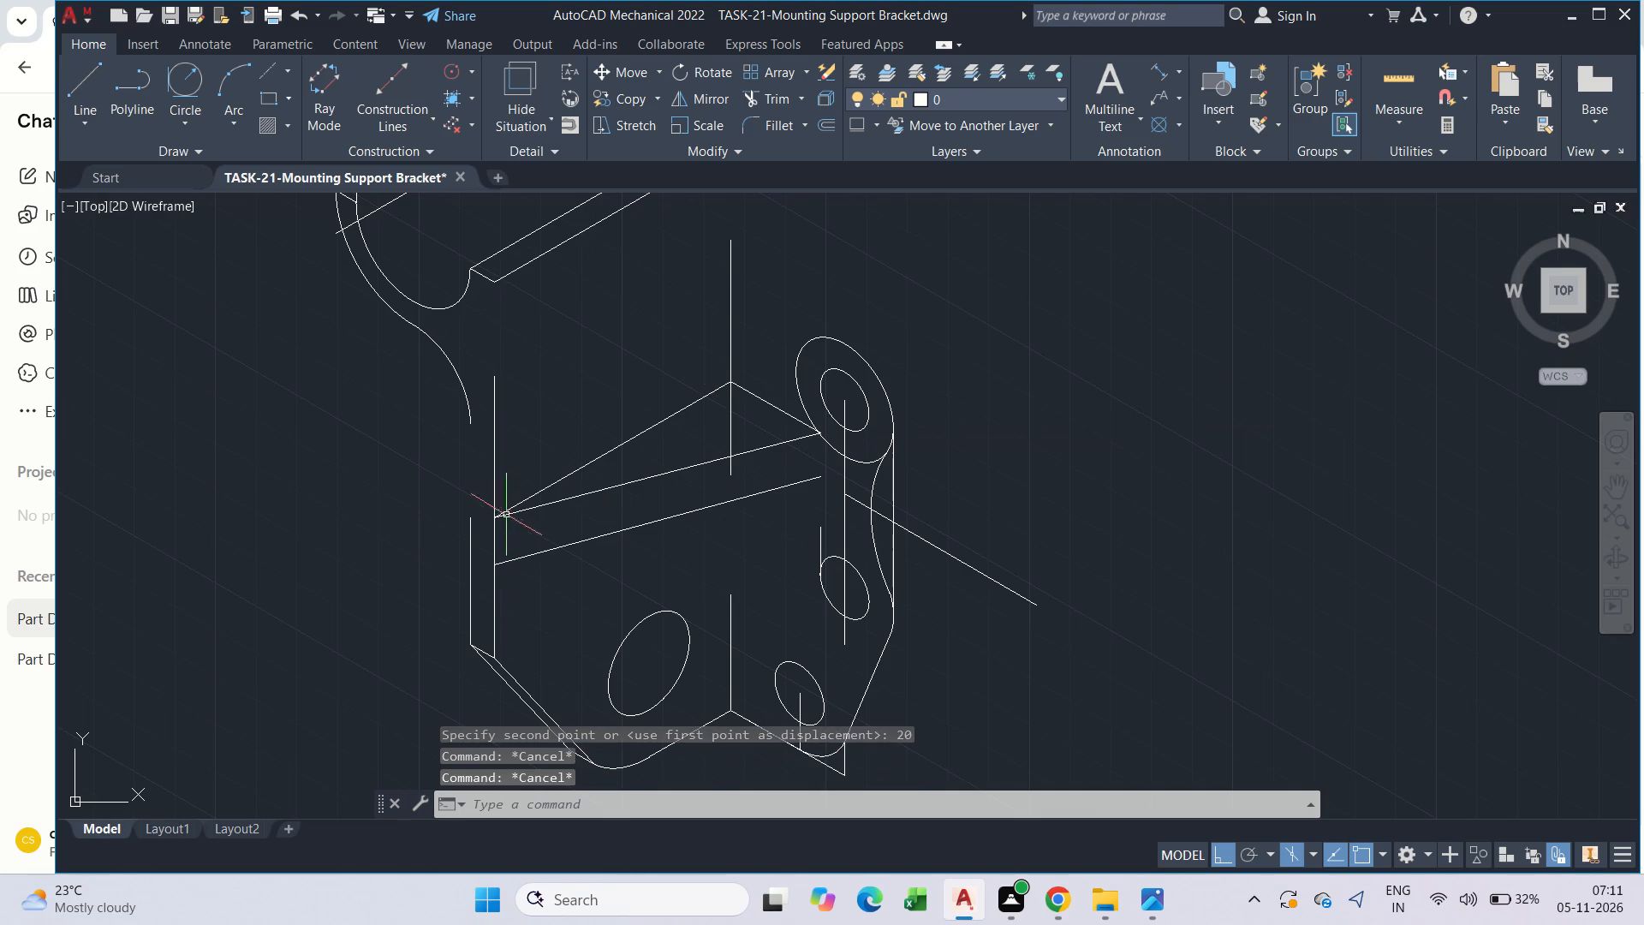
Extend the bracket's outer left vertical edge up to the lower end of the raised arc.
type("ex")
key("space")
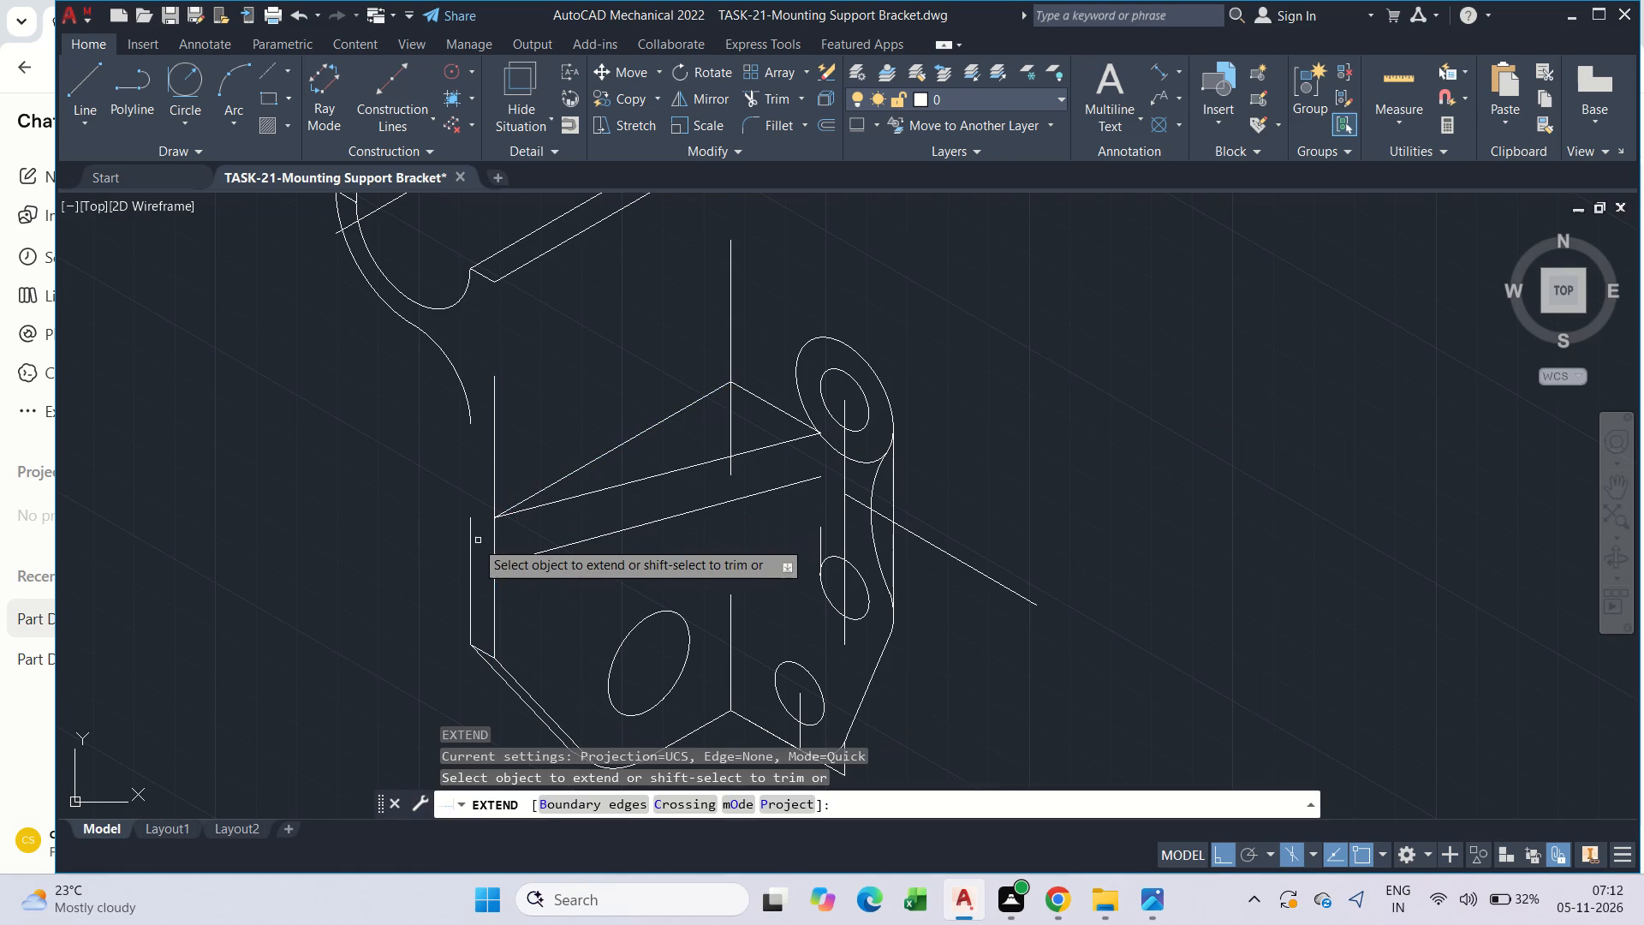
left_click(467, 535)
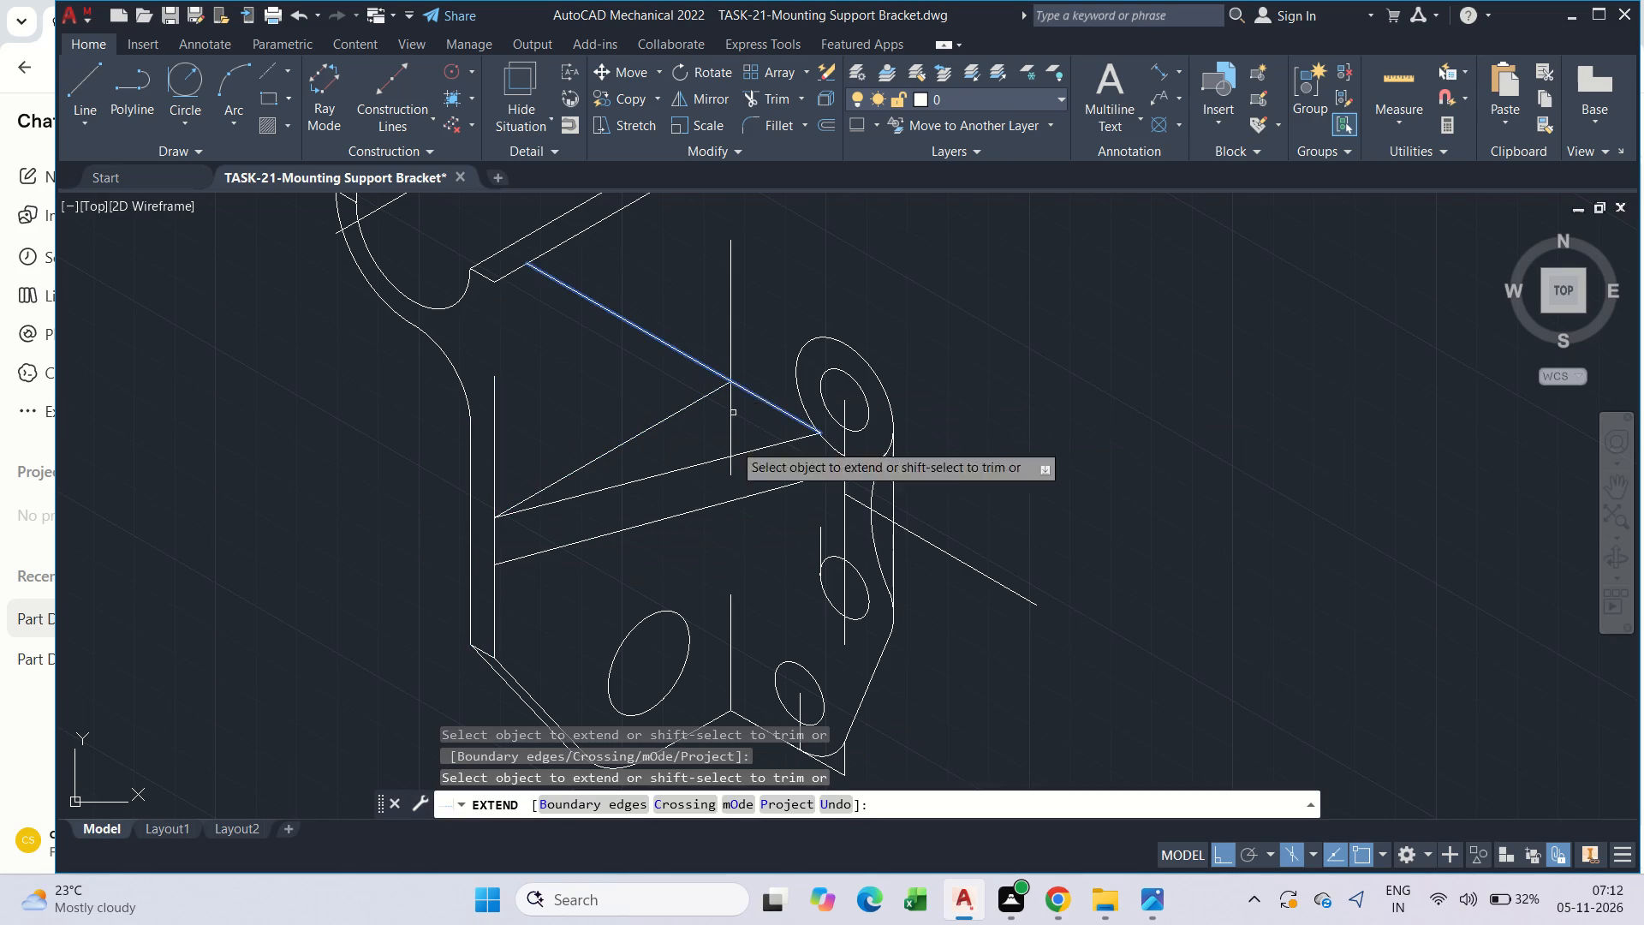
key("Escape")
key("Escape")
Stretch the upper end of the inner slanted bottom edge up to the left end of the plate's lower diagonal.
middle_click_drag(548, 613, 529, 493)
scroll(527, 534, "up", 1)
left_click(527, 569)
left_click(480, 582)
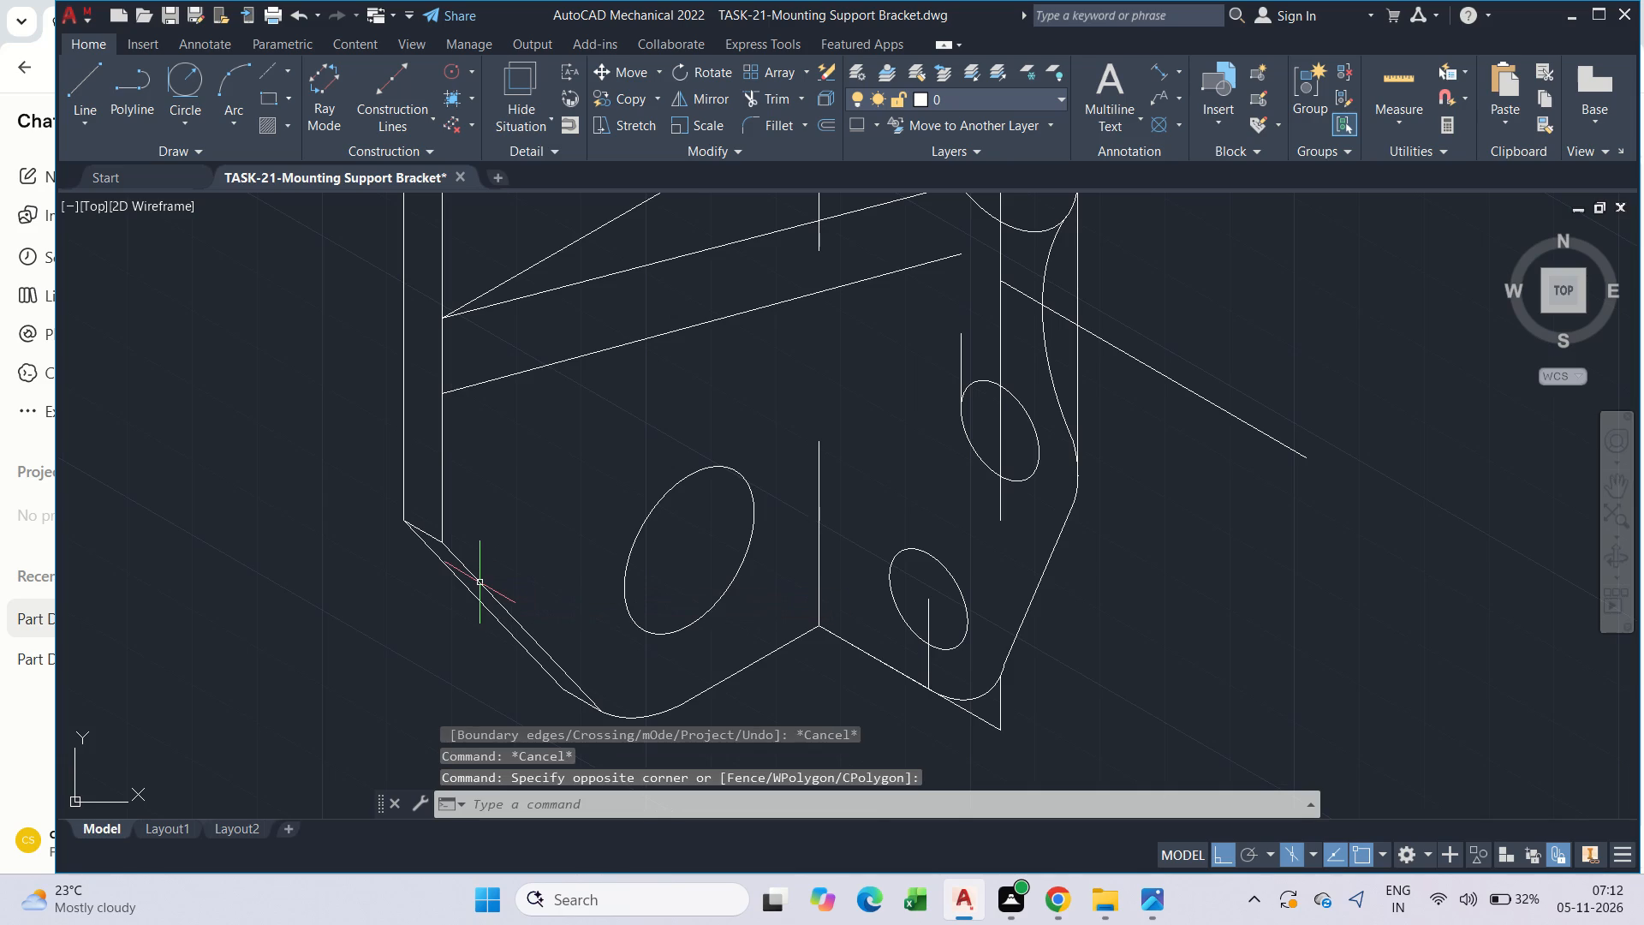
left_click(479, 582)
left_click_drag(442, 542, 446, 534)
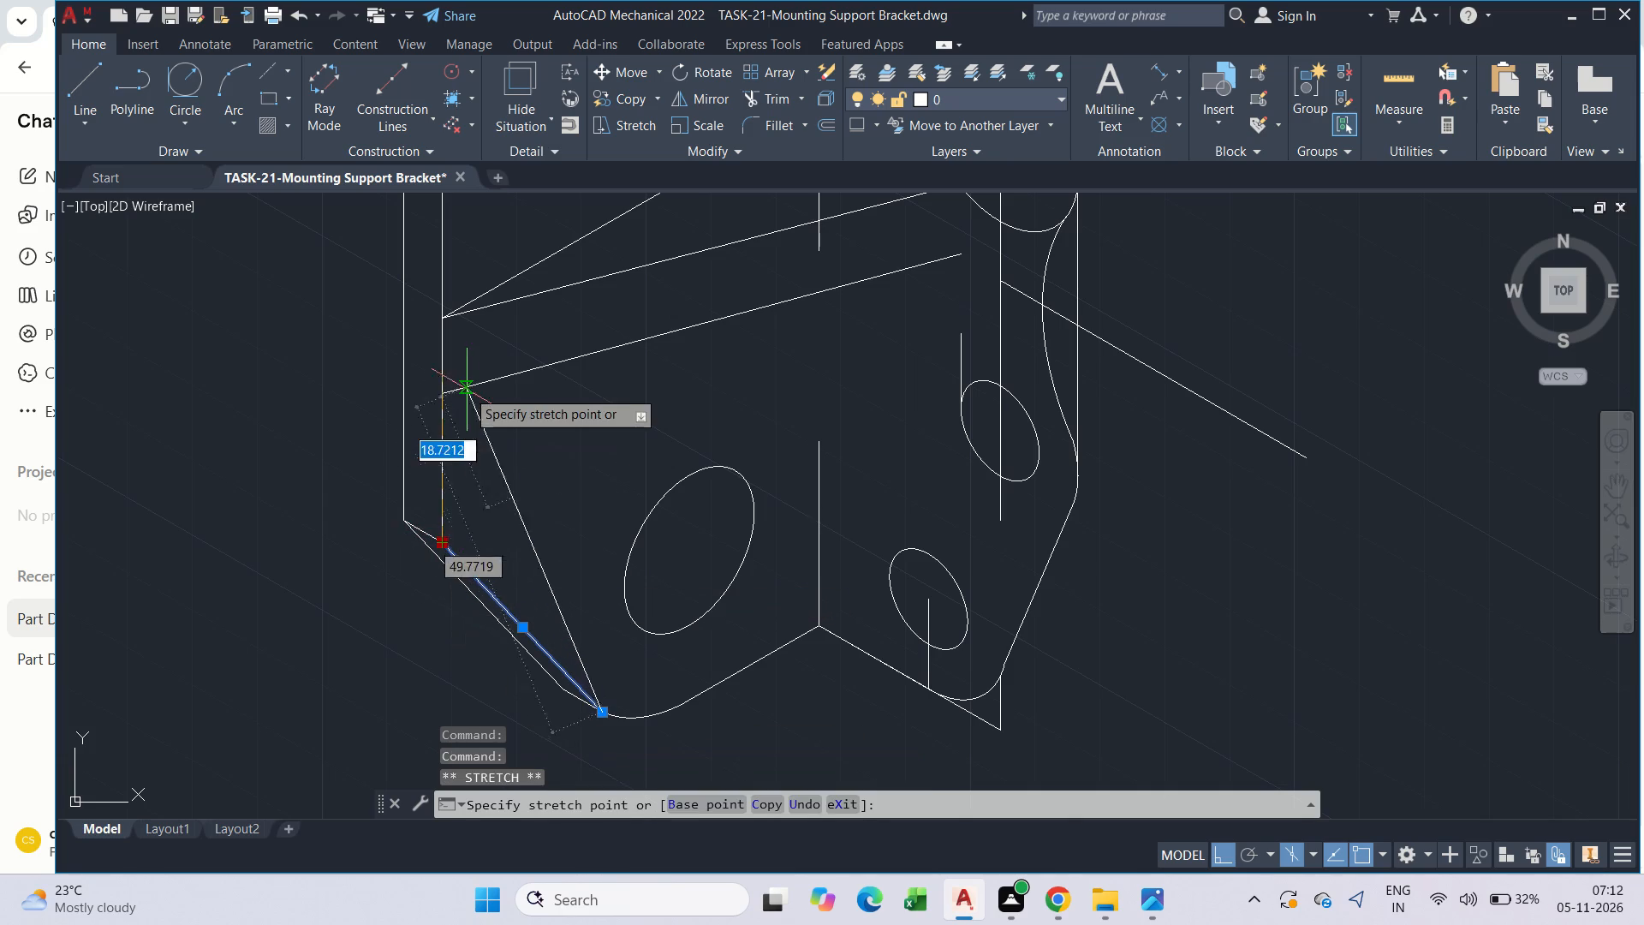
left_click(451, 391)
key("Escape")
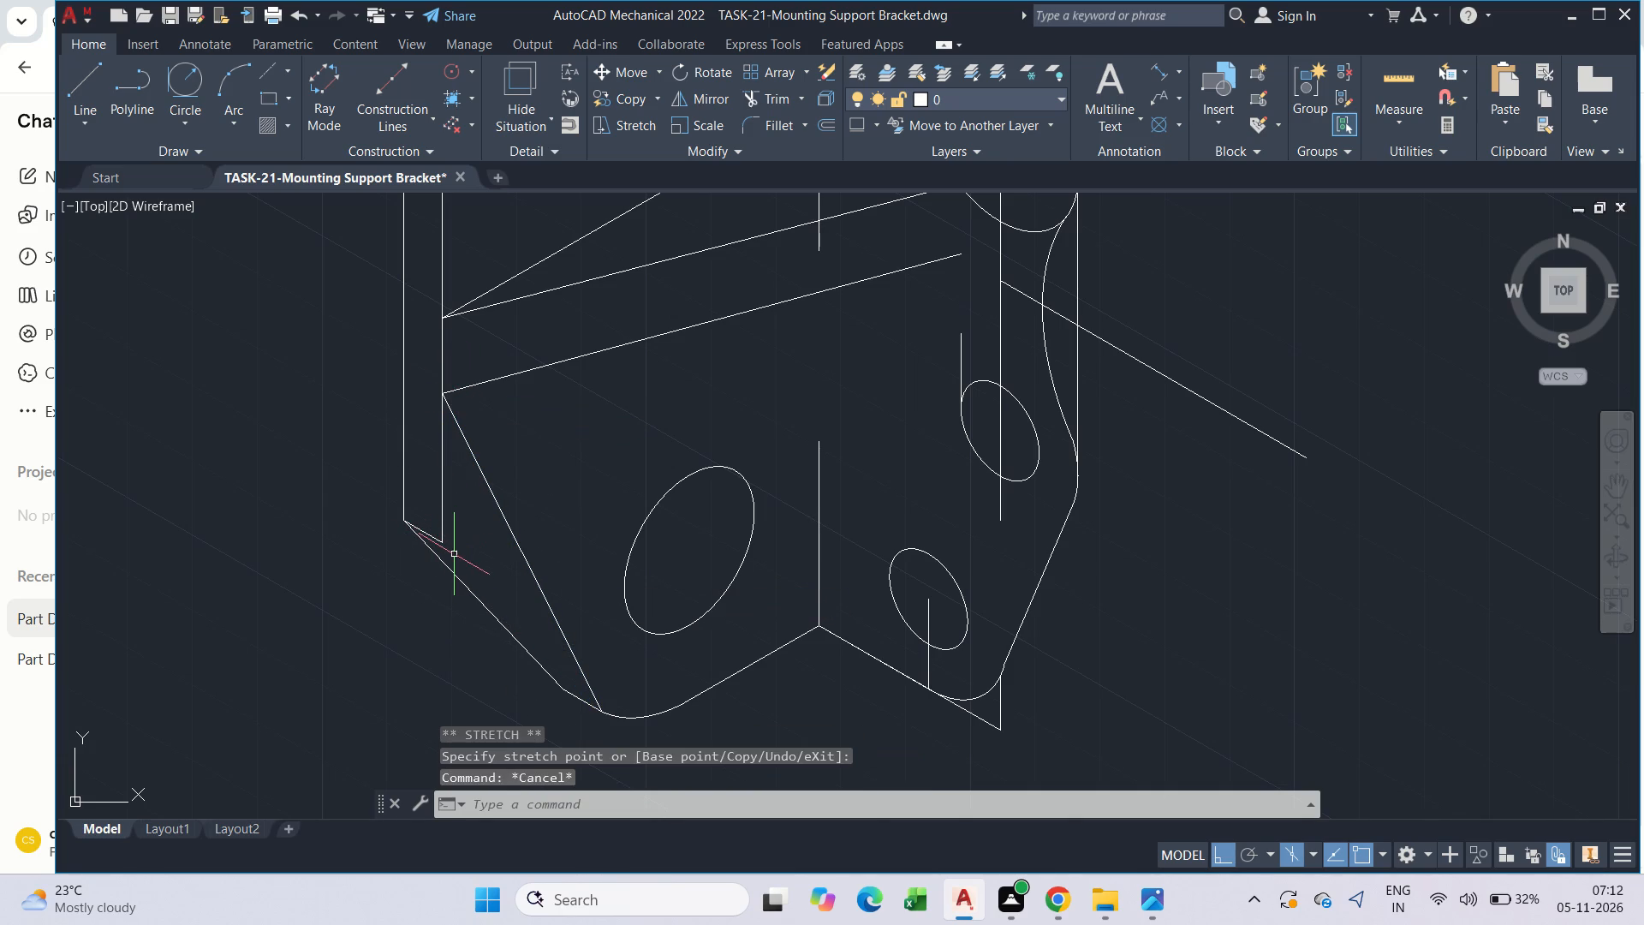
Draw a construction line along the 330° isometric axis from the lower diagonal's left end out past the outer vertical edge.
type("l")
key("space")
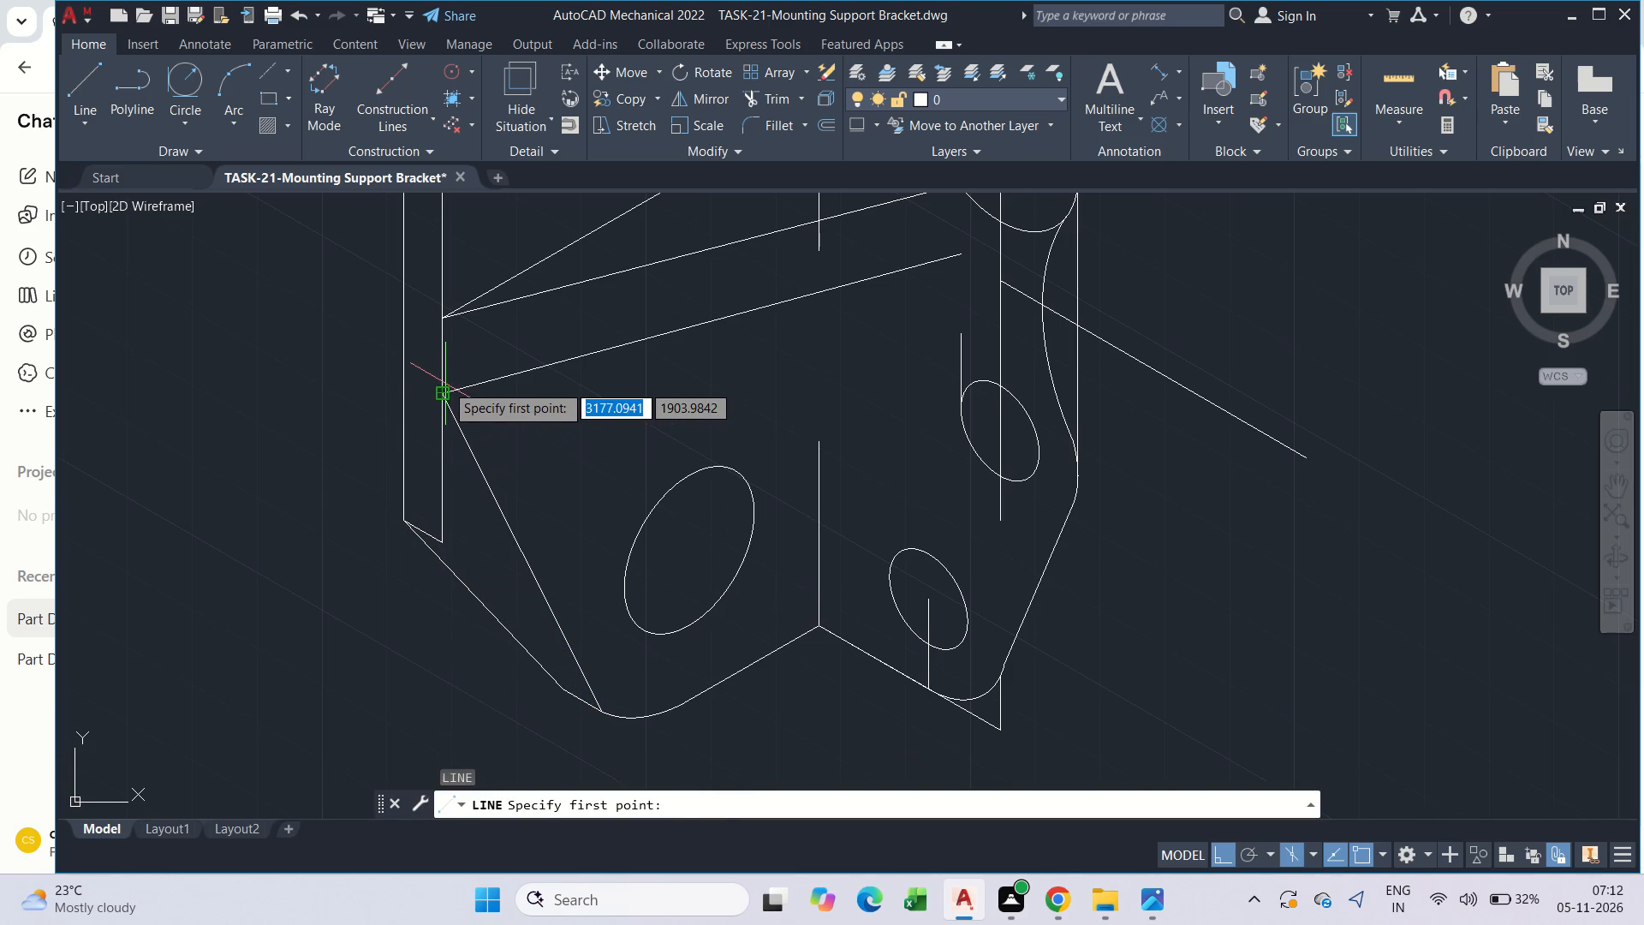
left_click(445, 384)
left_click(346, 342)
key("Escape")
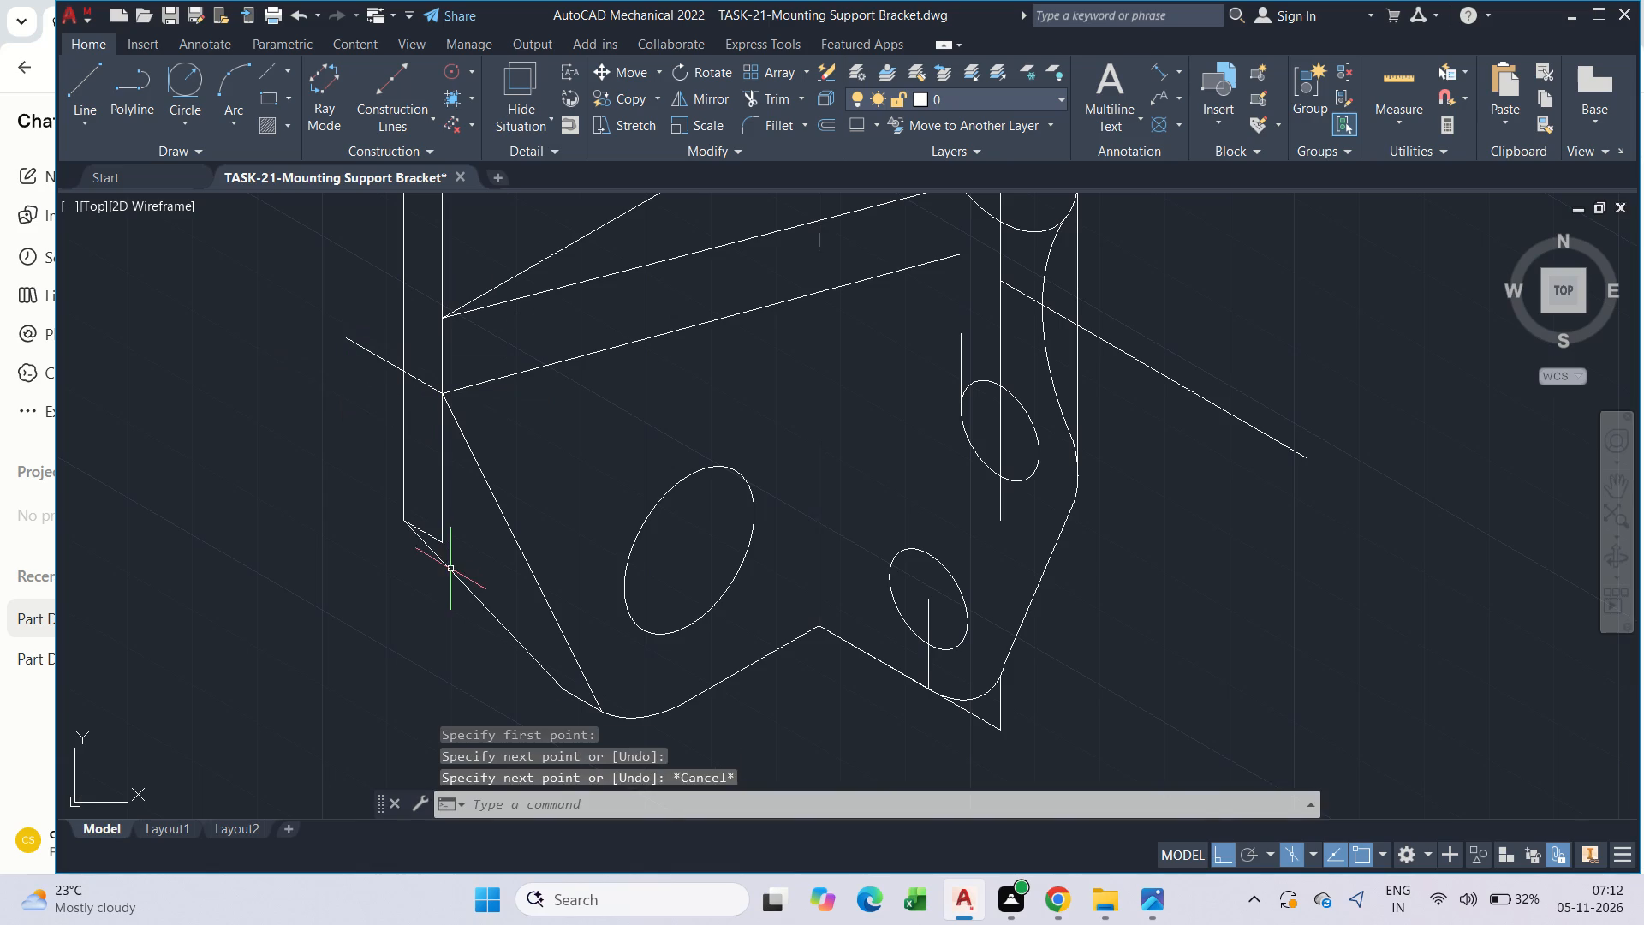
Stretch the upper end of the outer slanted bottom edge up to where the new isometric line crosses the outer vertical edge.
left_click(450, 569)
left_click(407, 519)
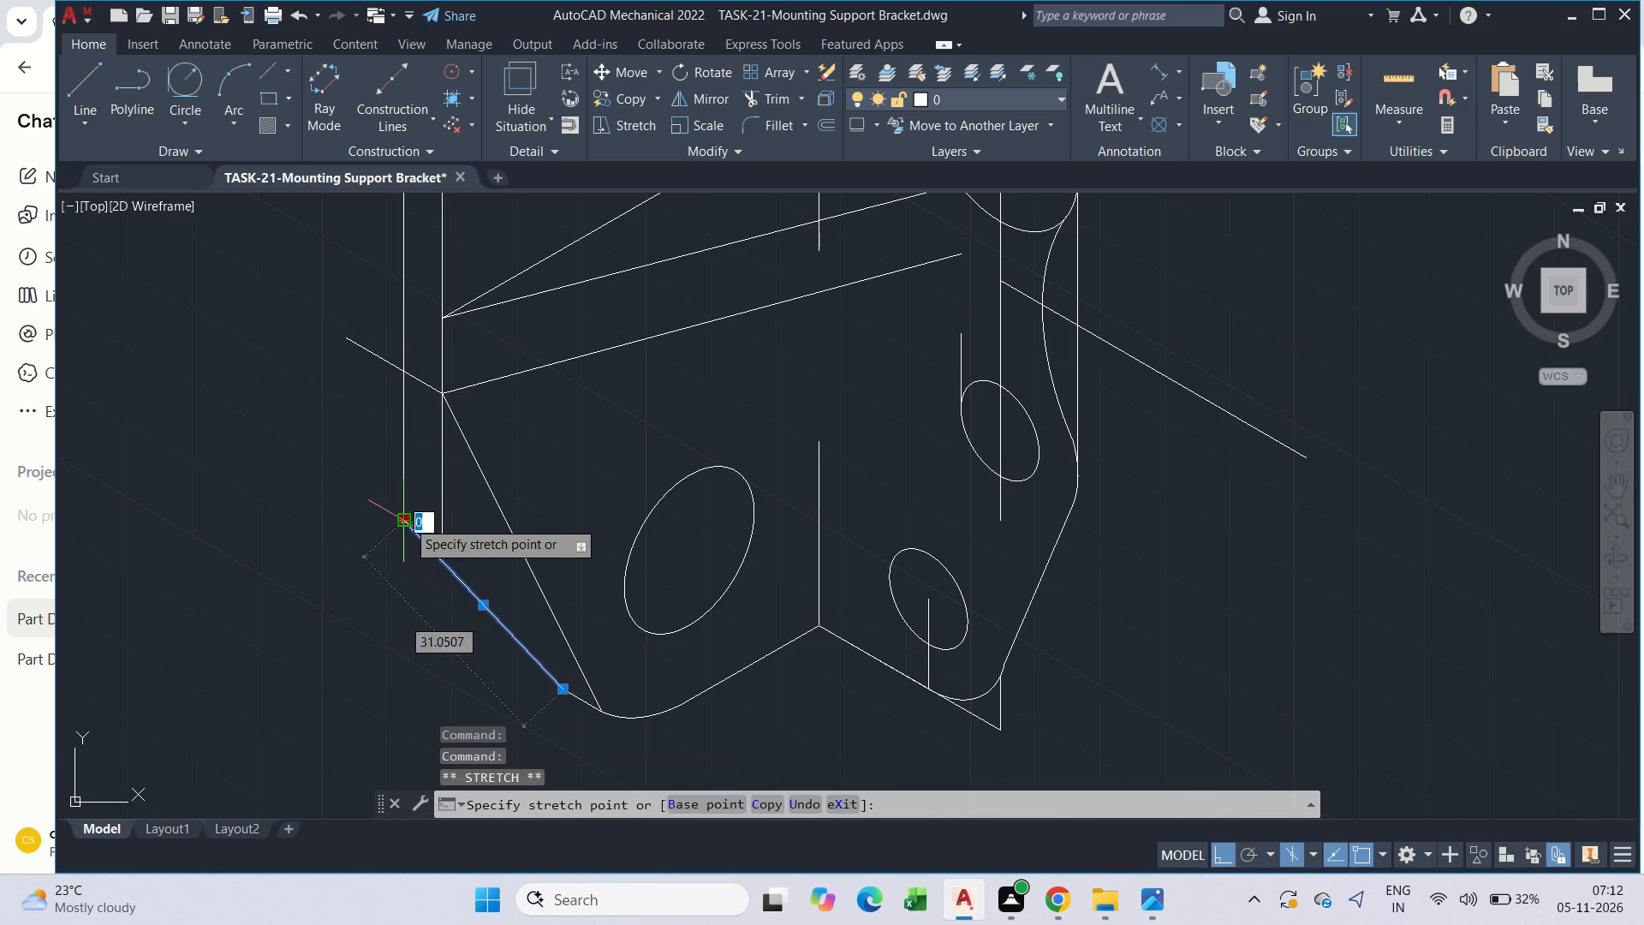
left_click(407, 373)
key("Escape")
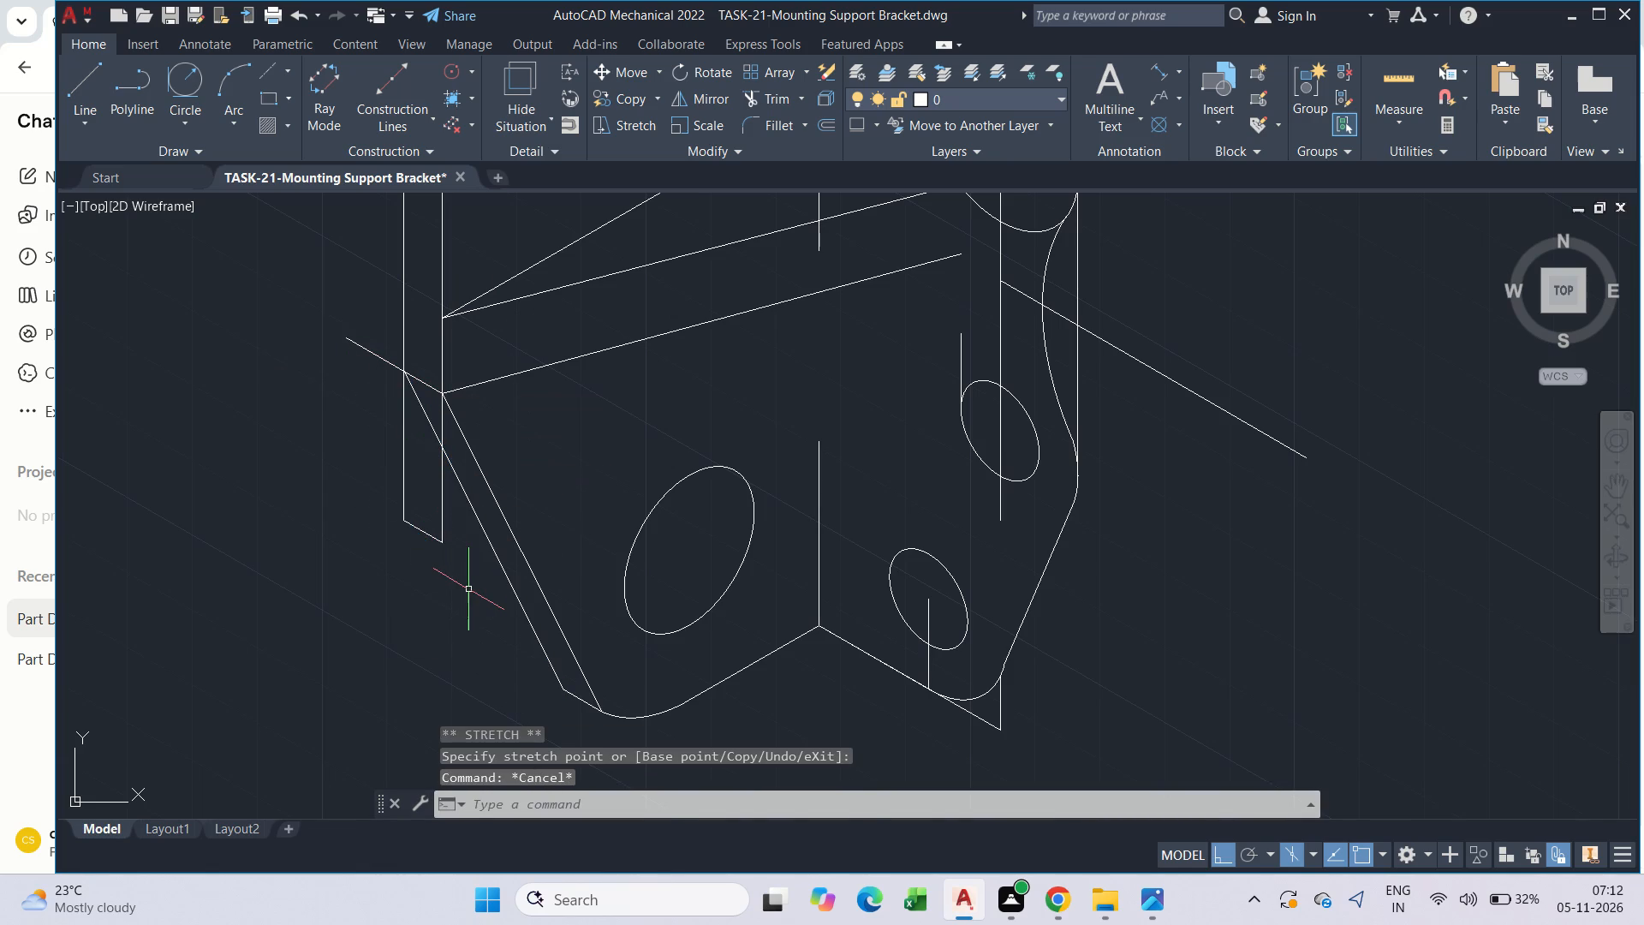
Trim the leftover vertical edges and short corner line below the new slanted corner, and the isometric line's overhang beyond the outer edge.
type("tr")
key("space")
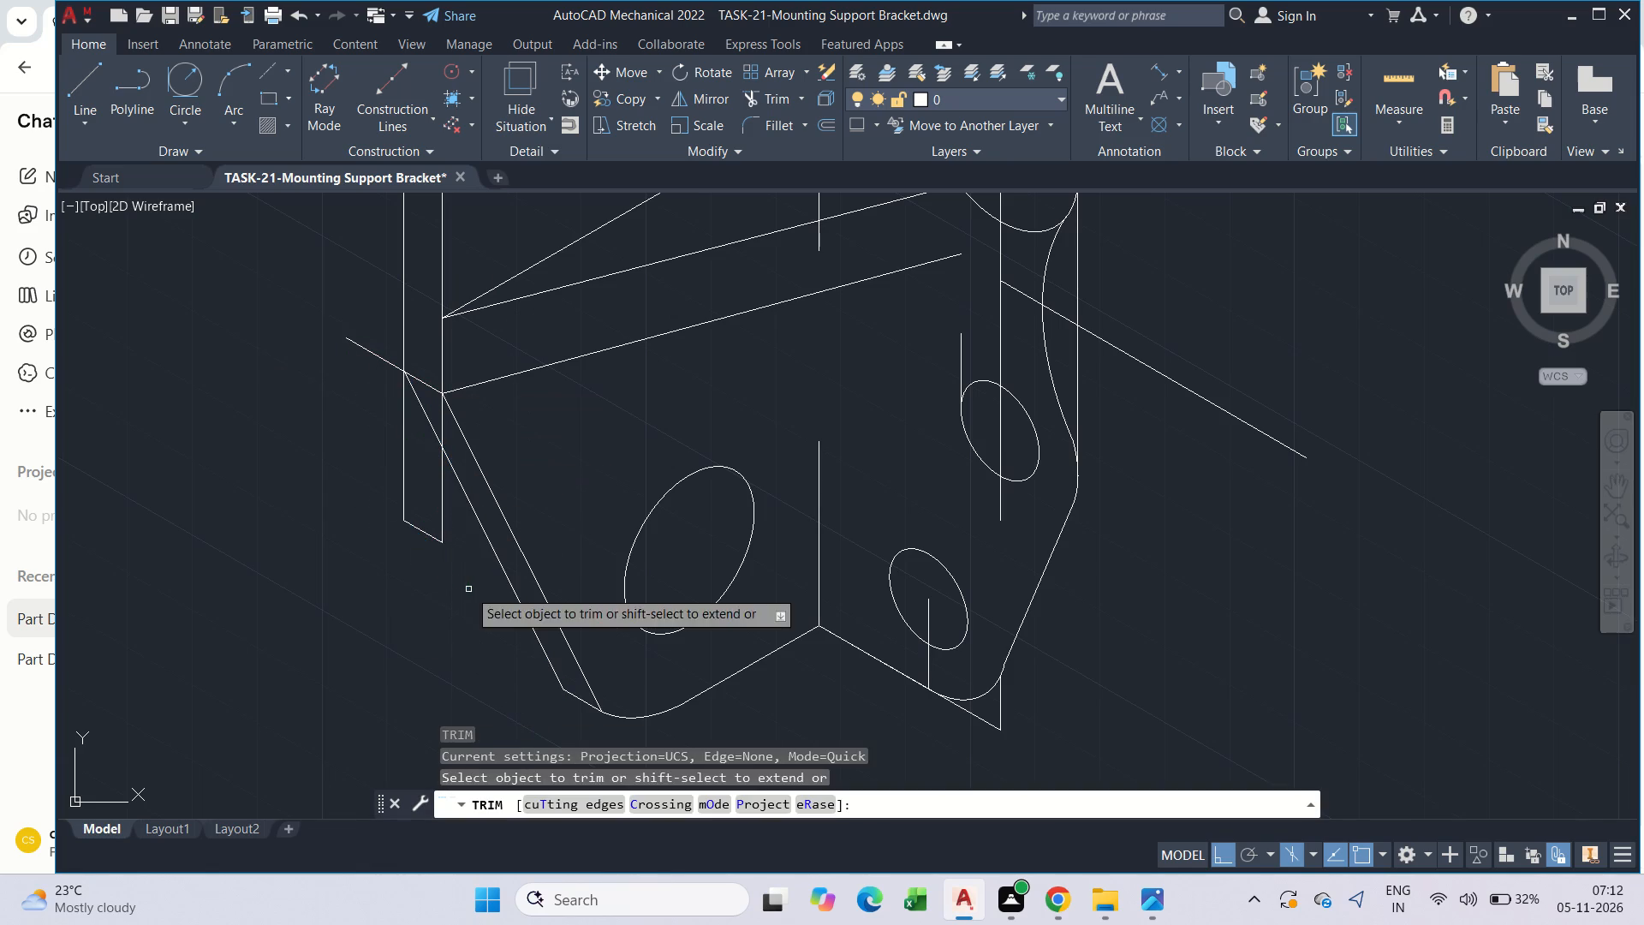
left_click_drag(396, 470, 464, 533)
left_click_drag(435, 524, 419, 542)
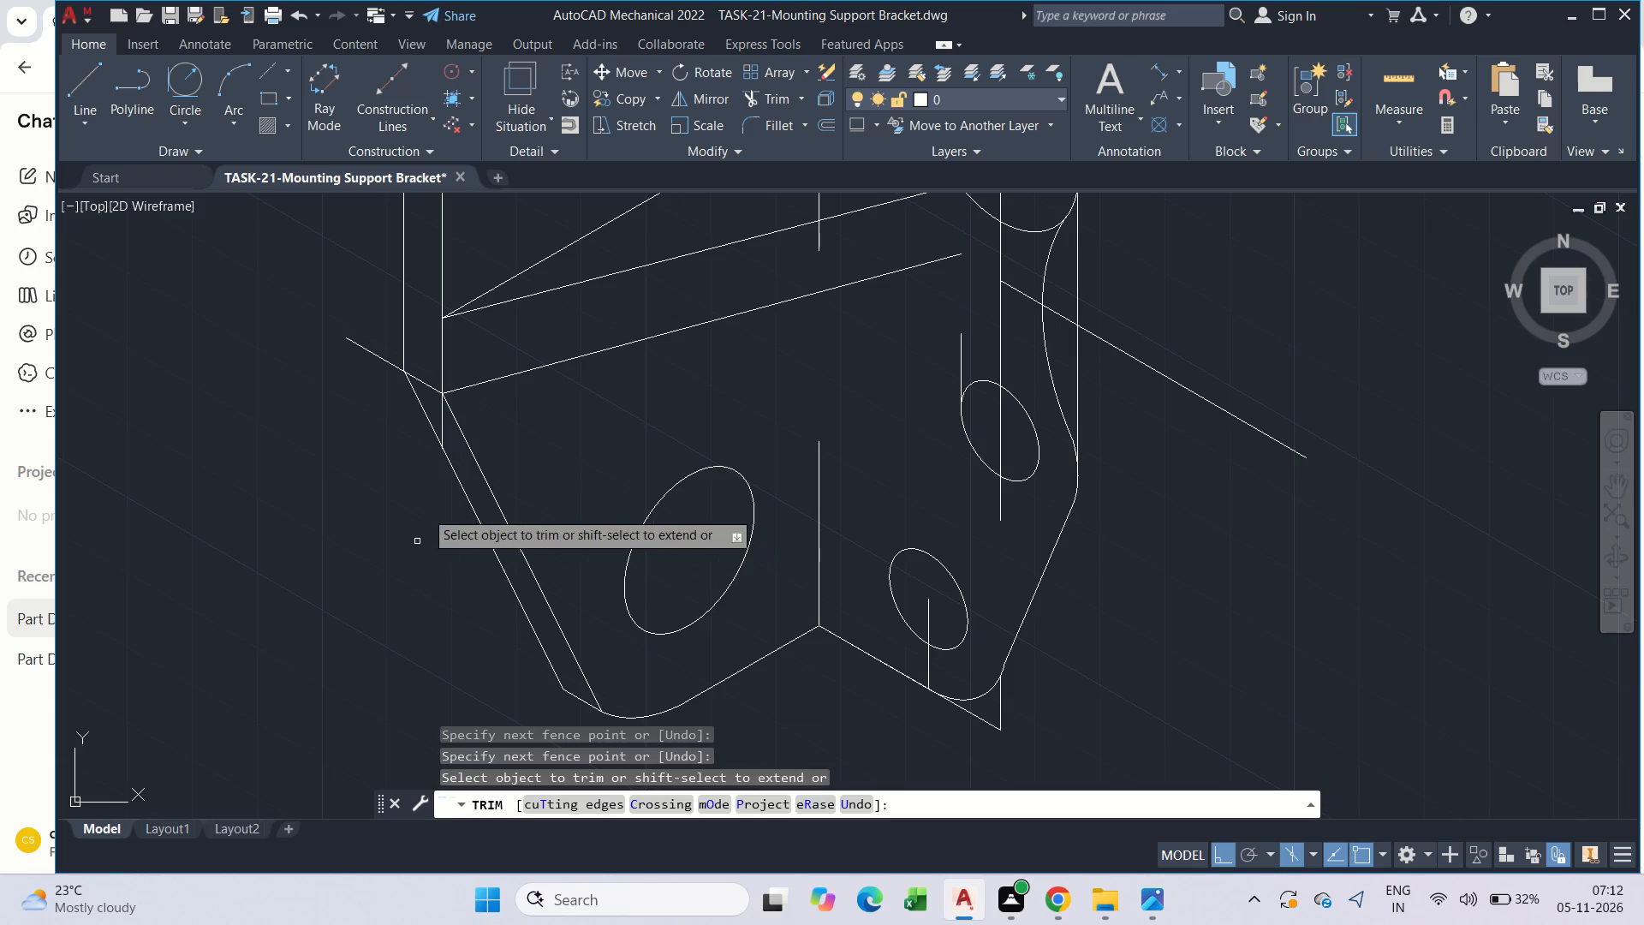
left_click(444, 415)
left_click_drag(375, 284, 372, 349)
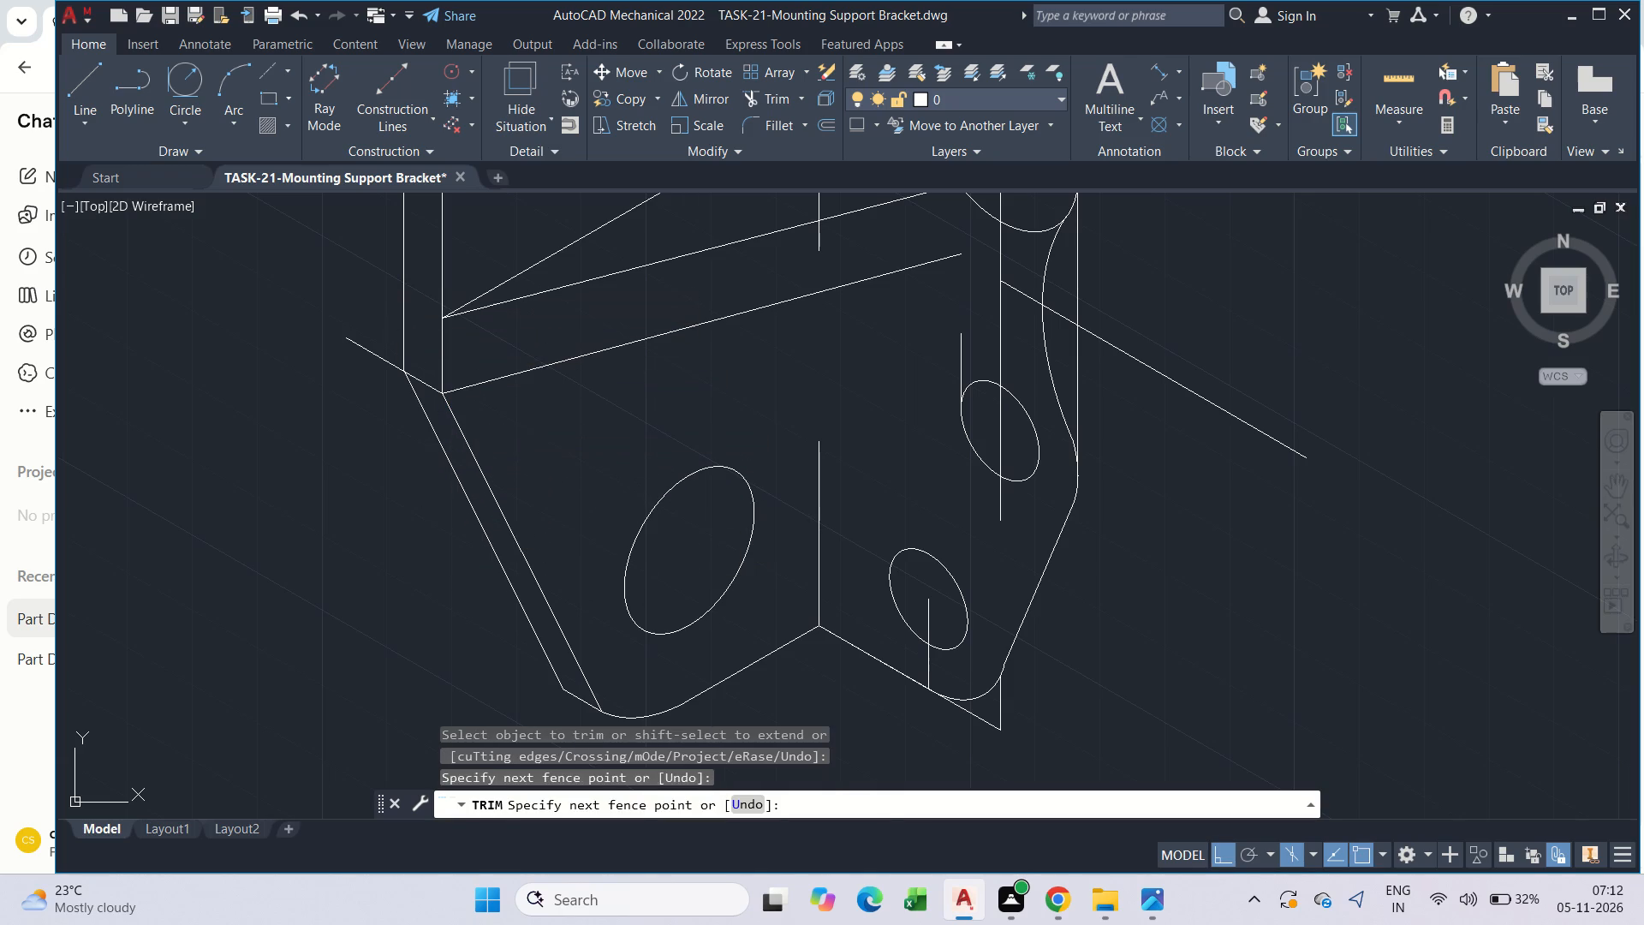
left_click_drag(372, 349, 366, 389)
key("Escape")
Extend the inner left vertical edge above the plate up to the raised saddle's front corner.
scroll(563, 455, "down", 1)
middle_click_drag(571, 453, 422, 517)
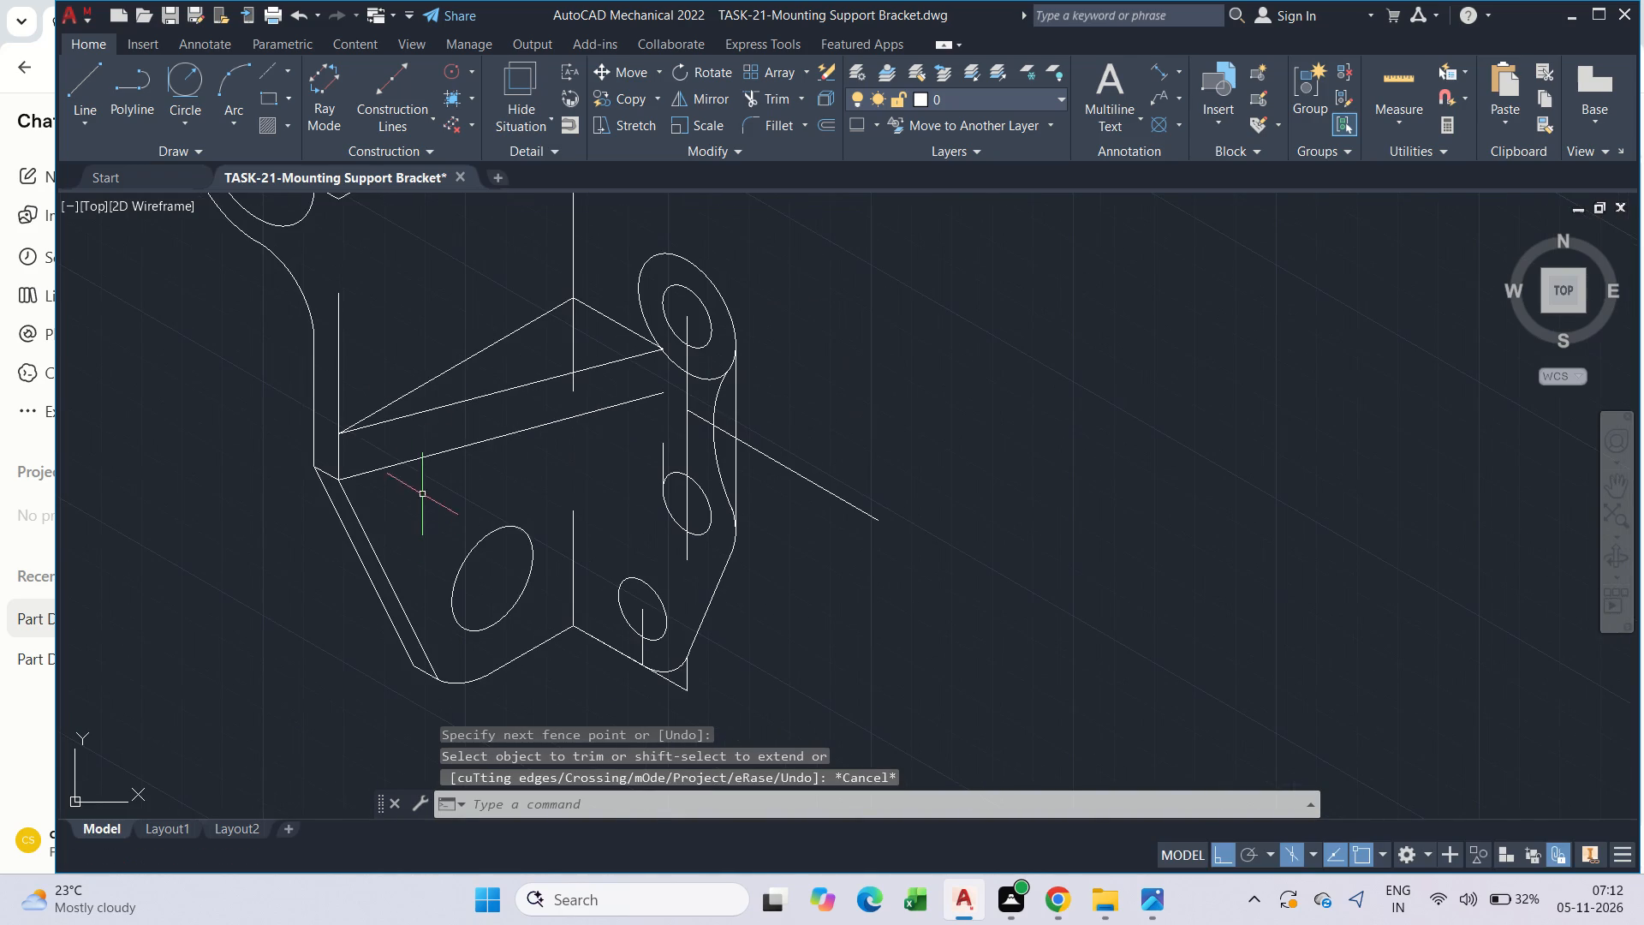
scroll(368, 365, "down", 1)
middle_click_drag(390, 393, 425, 446)
scroll(413, 391, "up", 2)
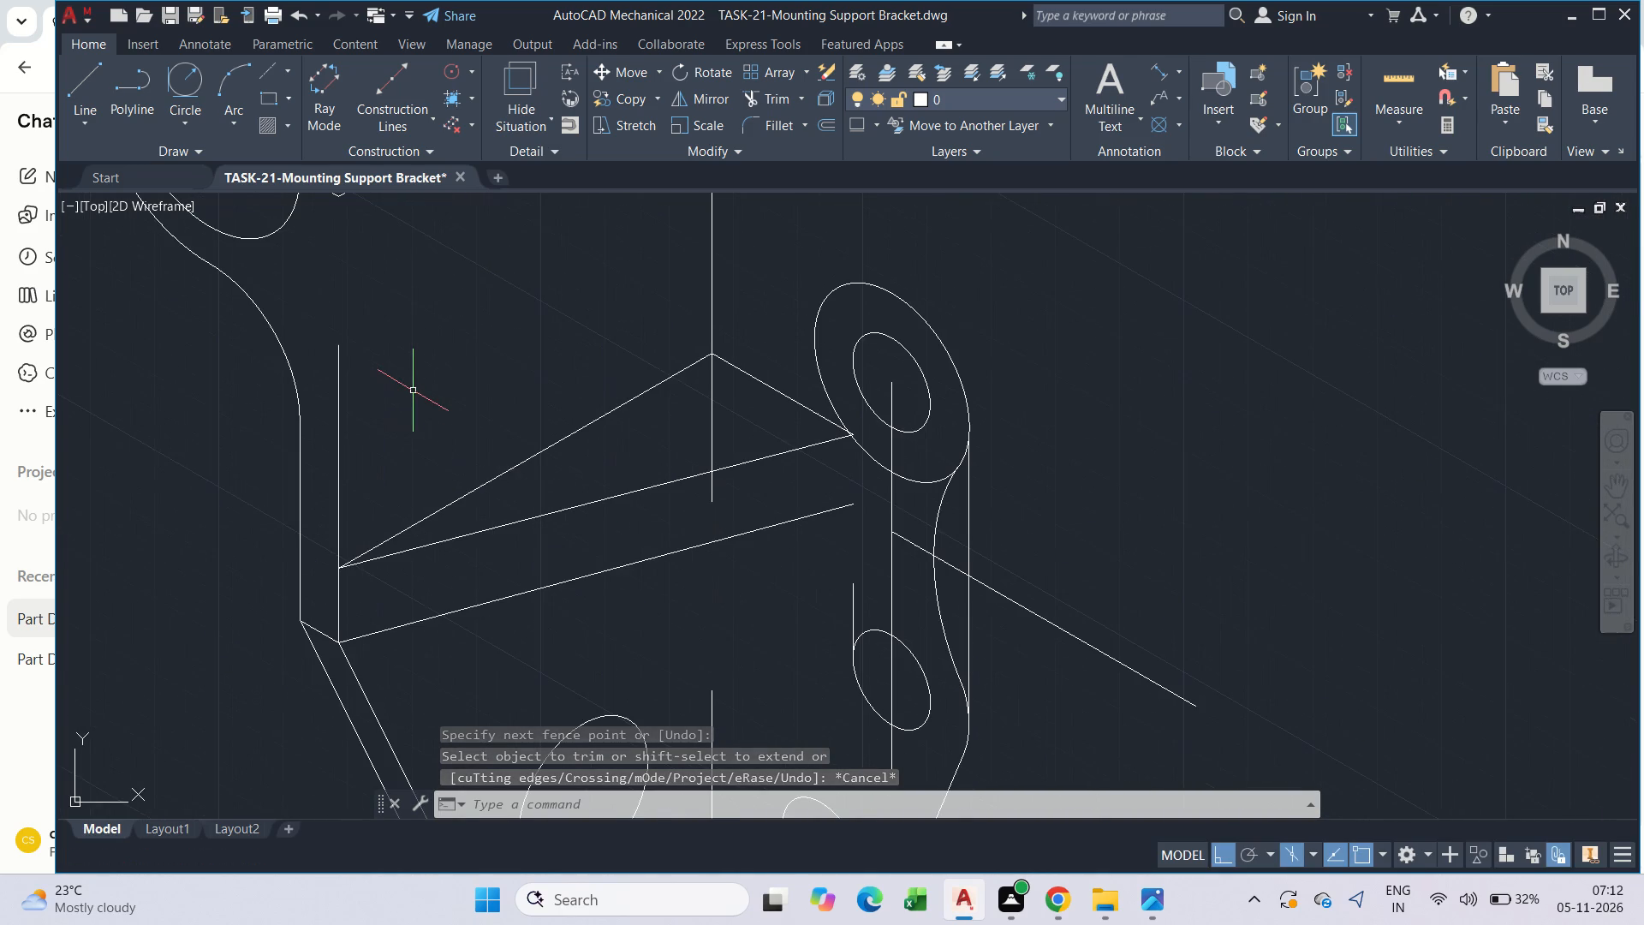
type("ex")
key("space")
left_click_drag(400, 392, 331, 408)
left_click_drag(329, 409, 369, 397)
key("Escape")
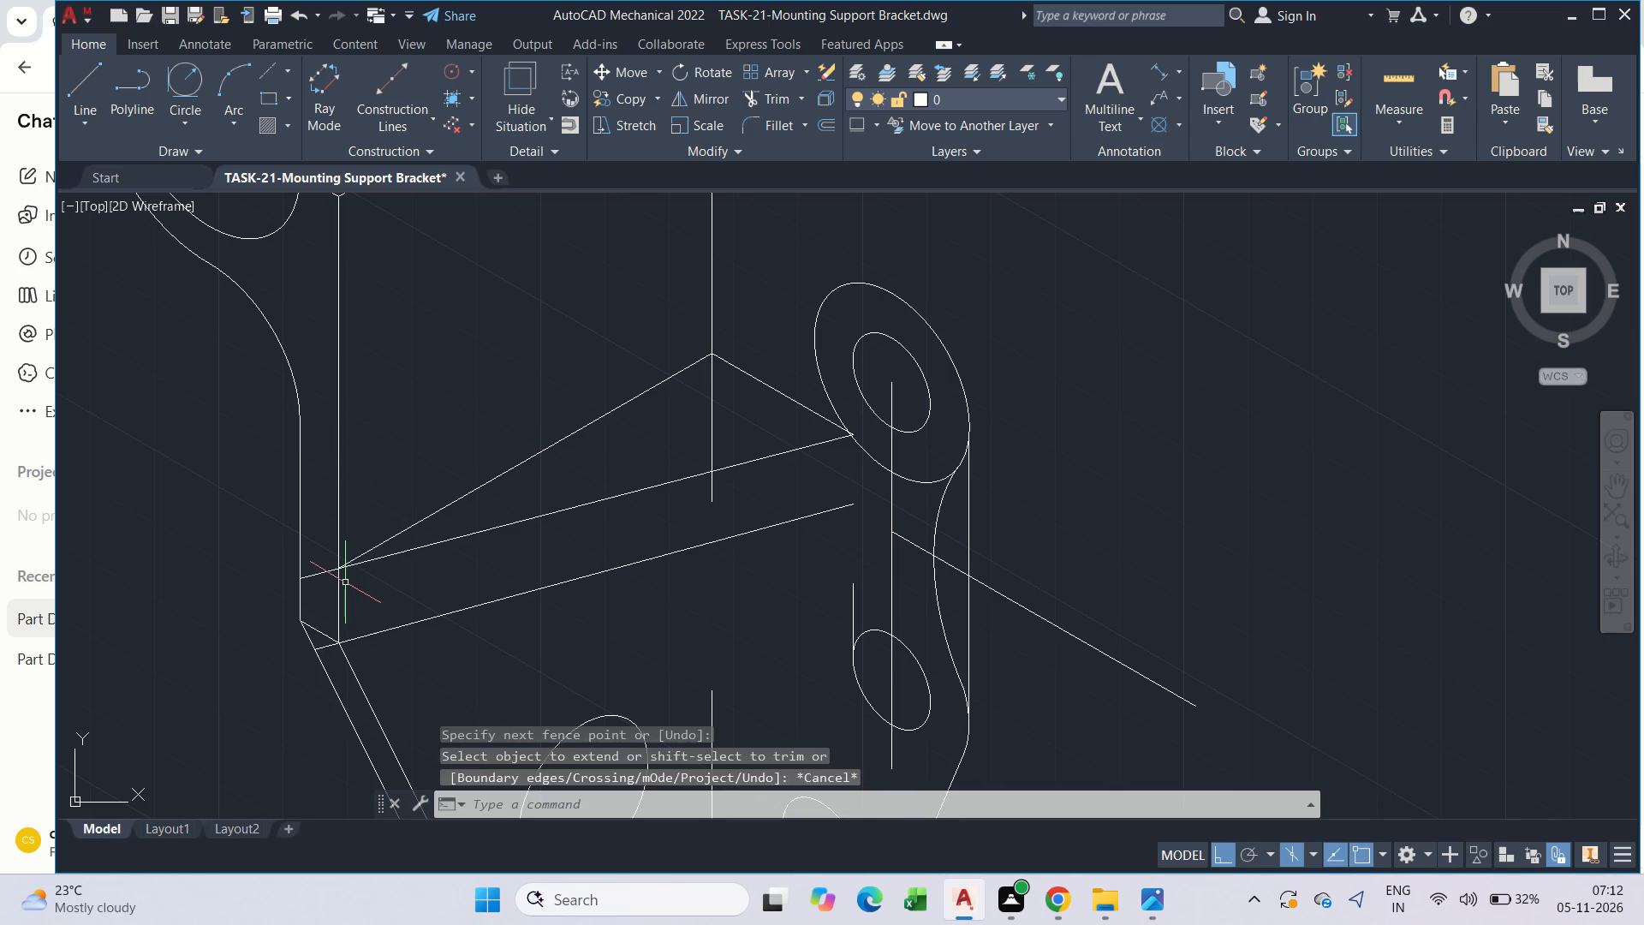
Trim the short piece of the plate's upper diagonal that overhangs past the inner left vertical edge.
type("tr")
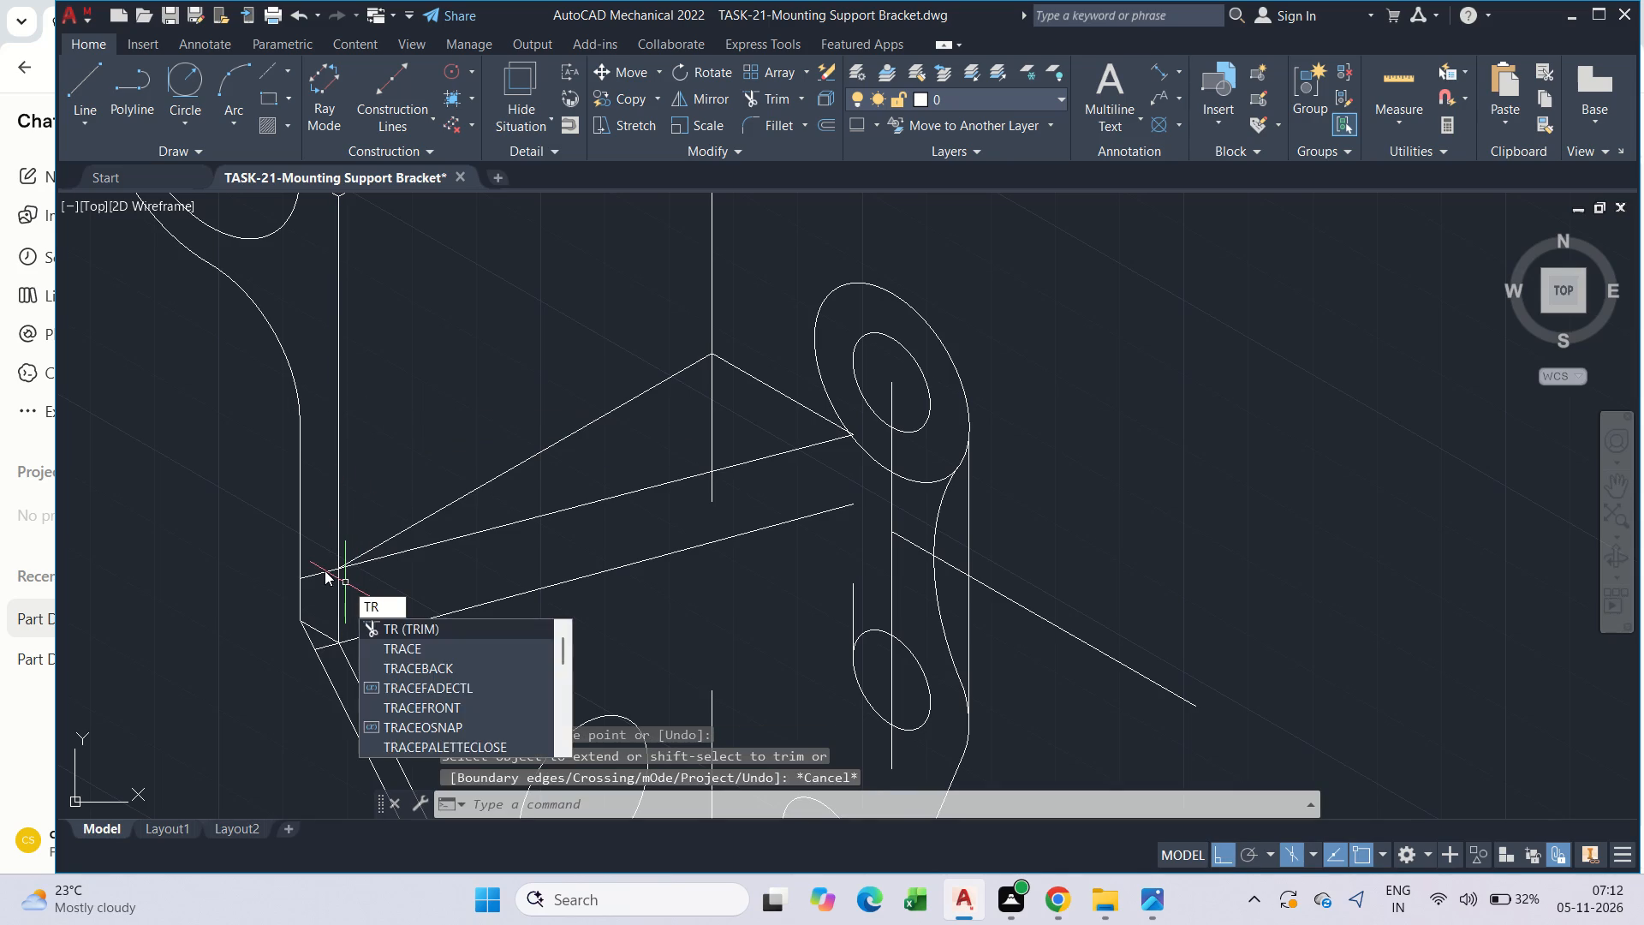
key("Escape")
type("tr")
key("space")
left_click_drag(325, 570, 325, 581)
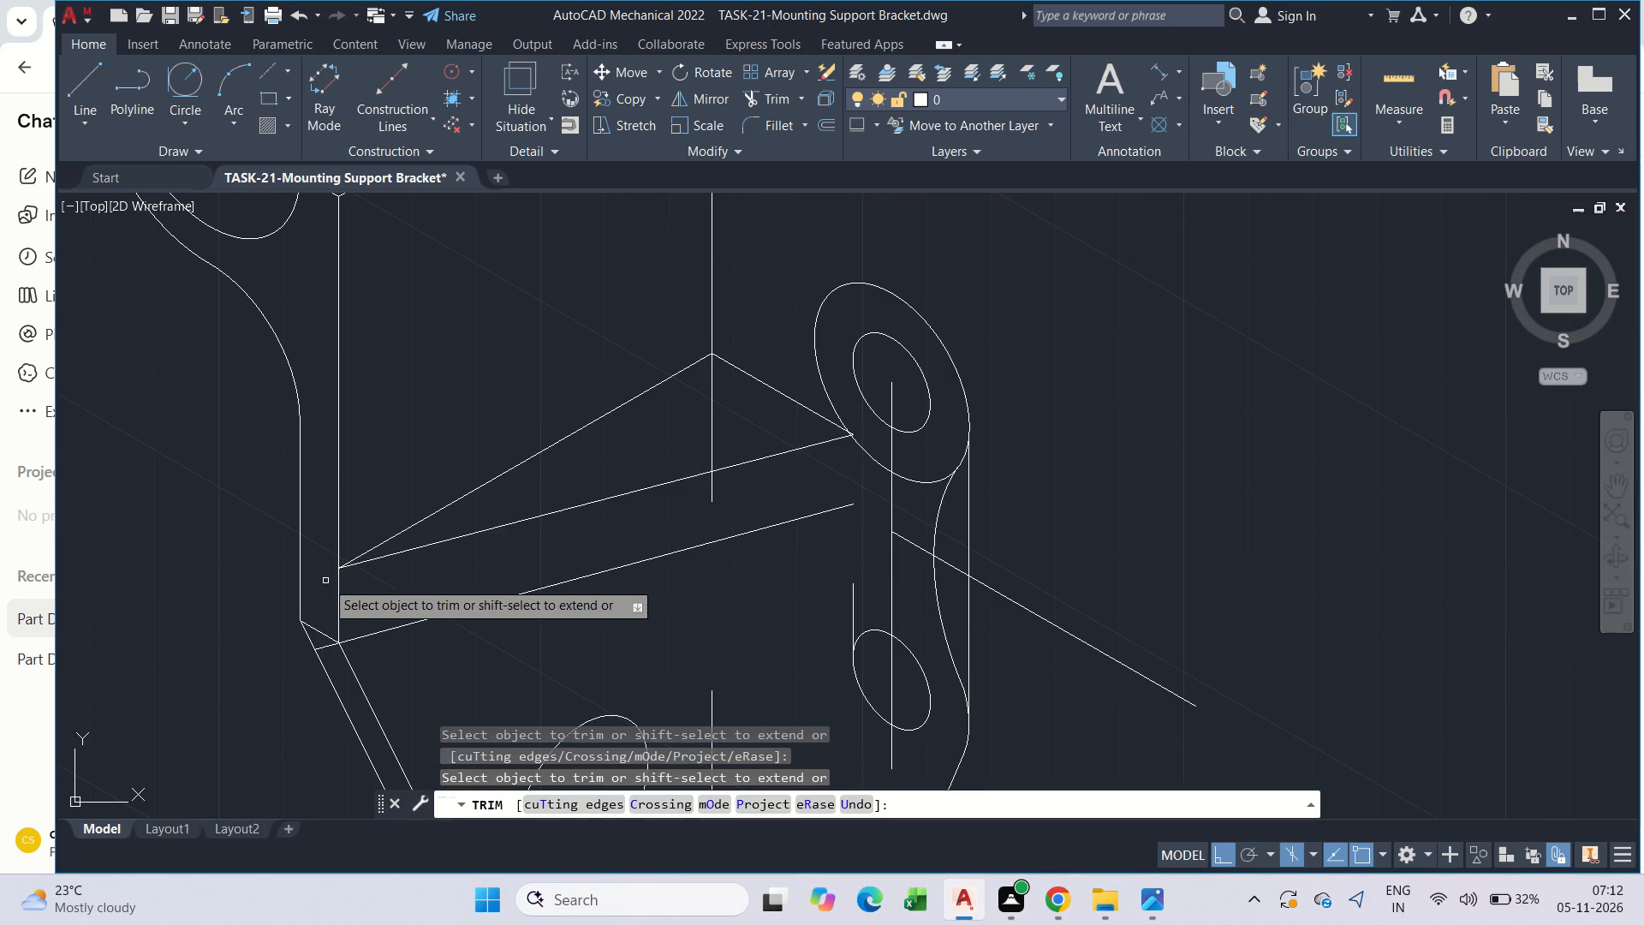
scroll(486, 525, "down", 2)
key("Escape")
key("Escape")
Move the vertical edge crossing the plate's rear corner up until its top end meets the raised saddle's far front corner.
scroll(584, 547, "up", 2)
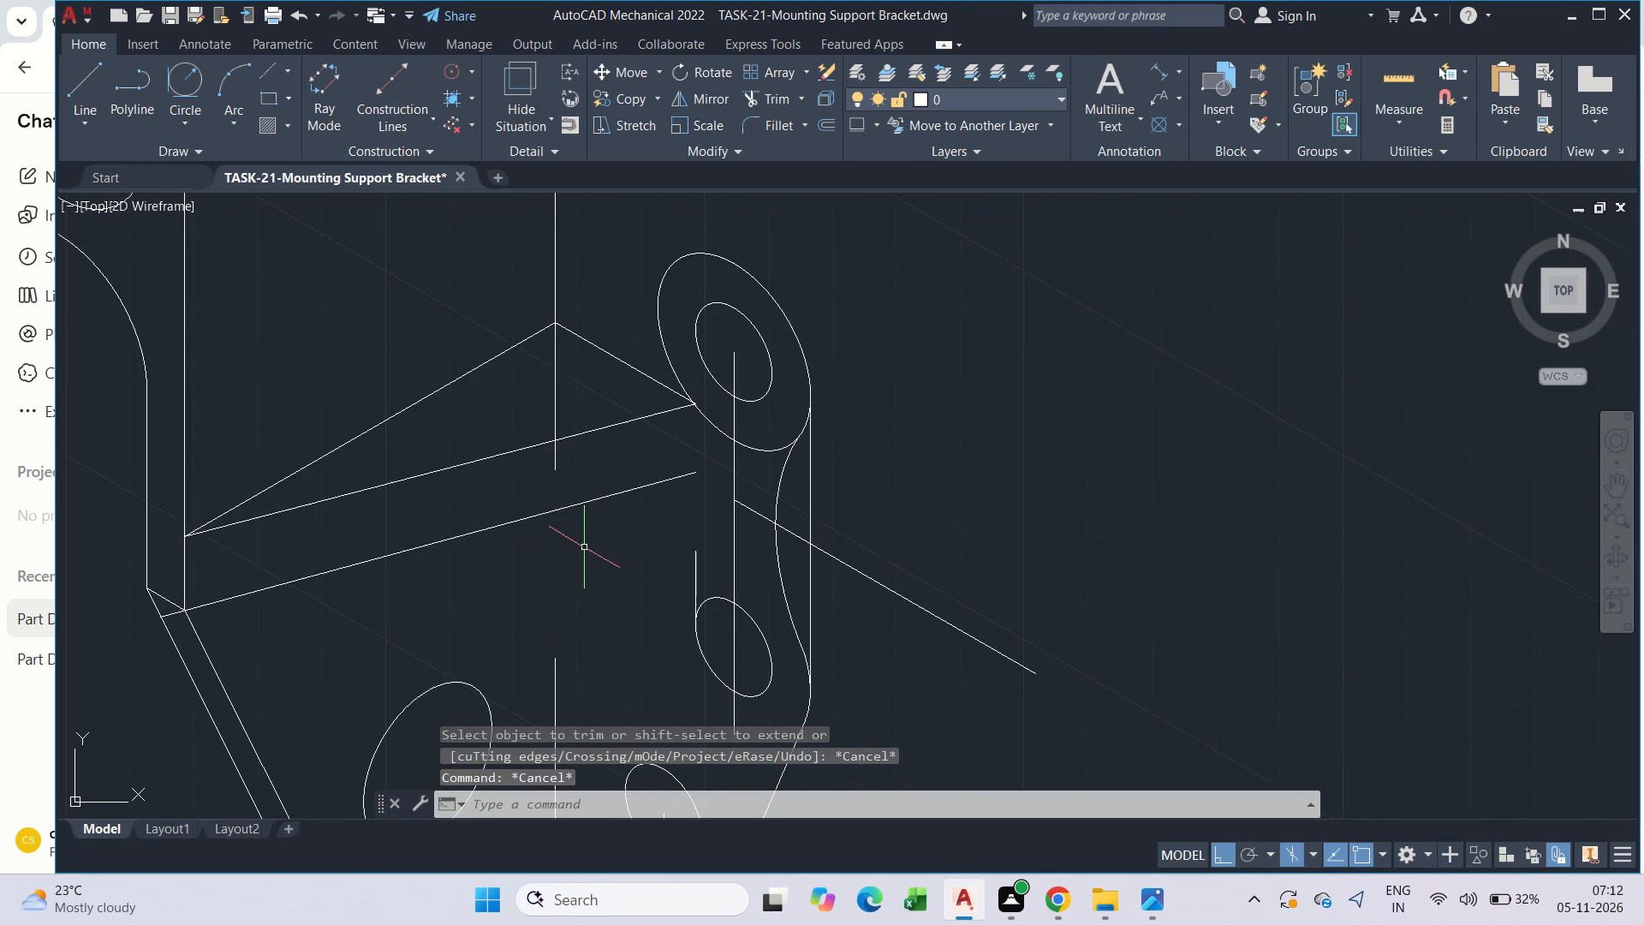
middle_click_drag(559, 434, 562, 451)
scroll(562, 451, "down", 1)
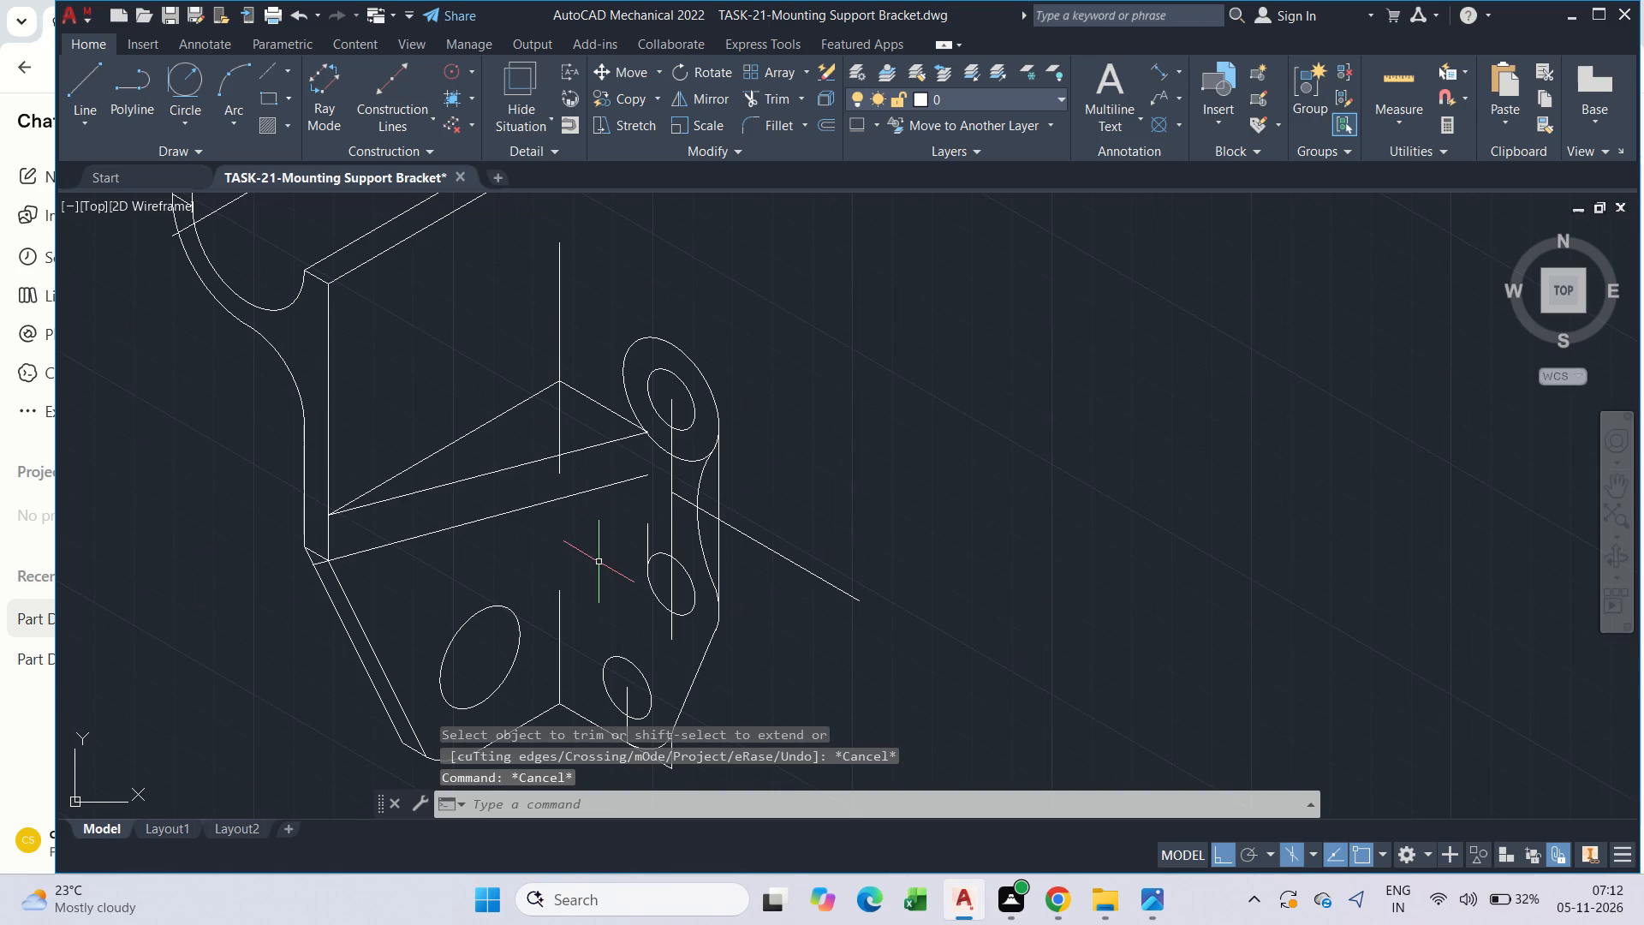
key("Escape")
key("Escape")
middle_click_drag(551, 527, 729, 546)
left_click_drag(751, 374, 720, 346)
left_click(685, 331)
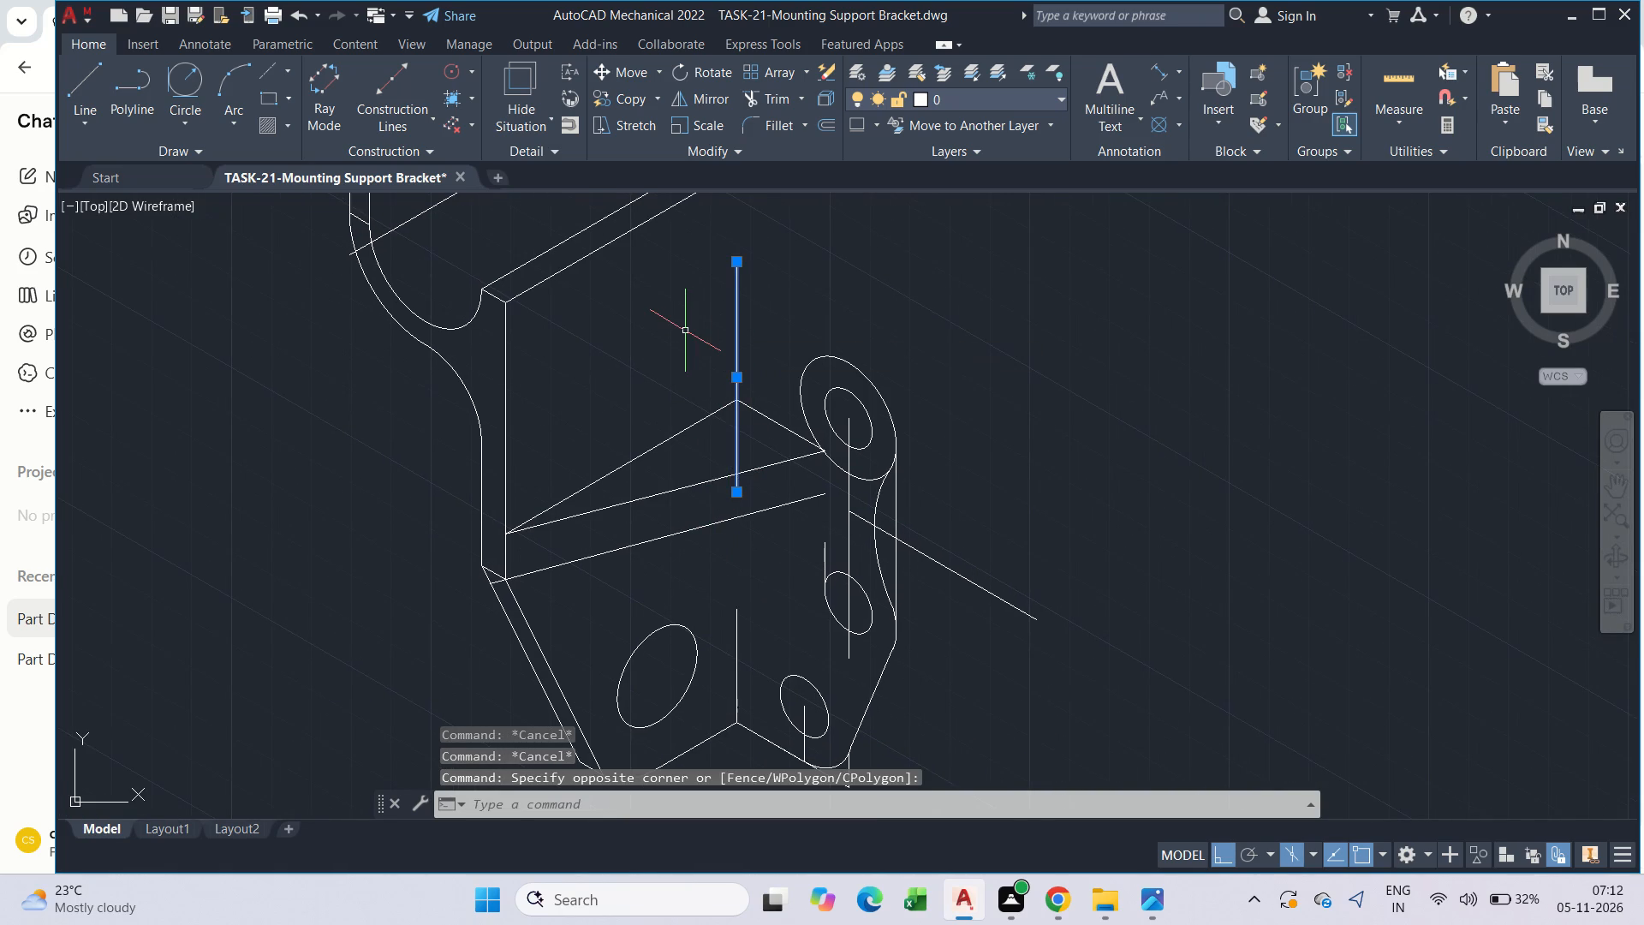
middle_click_drag(688, 341, 727, 567)
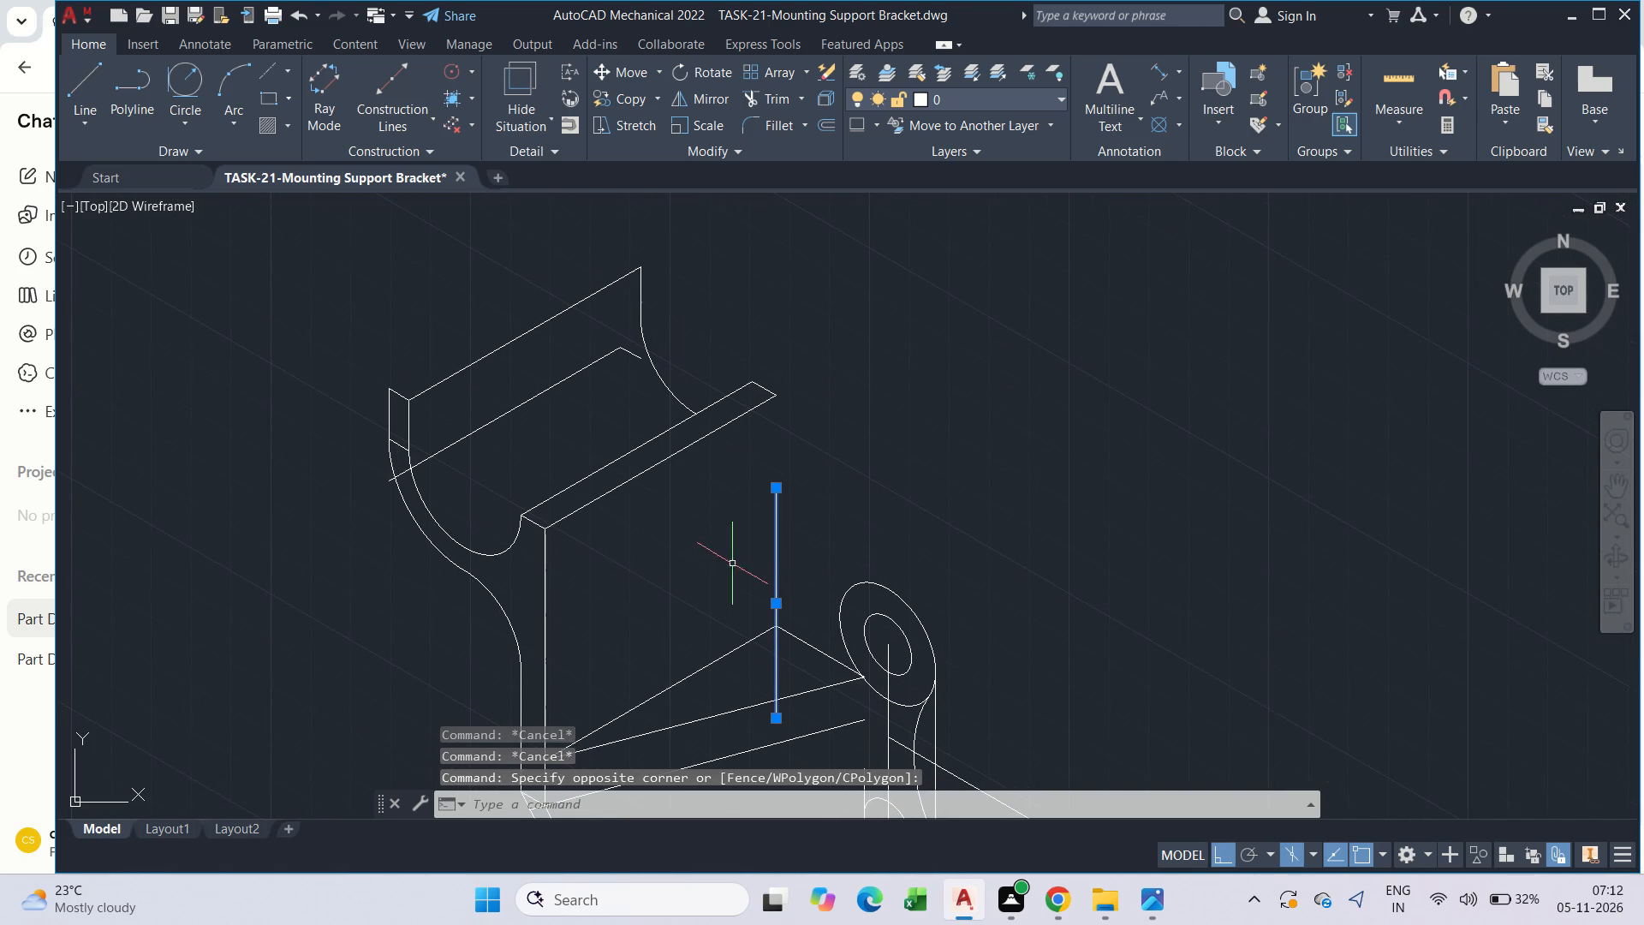
type("m")
key("space")
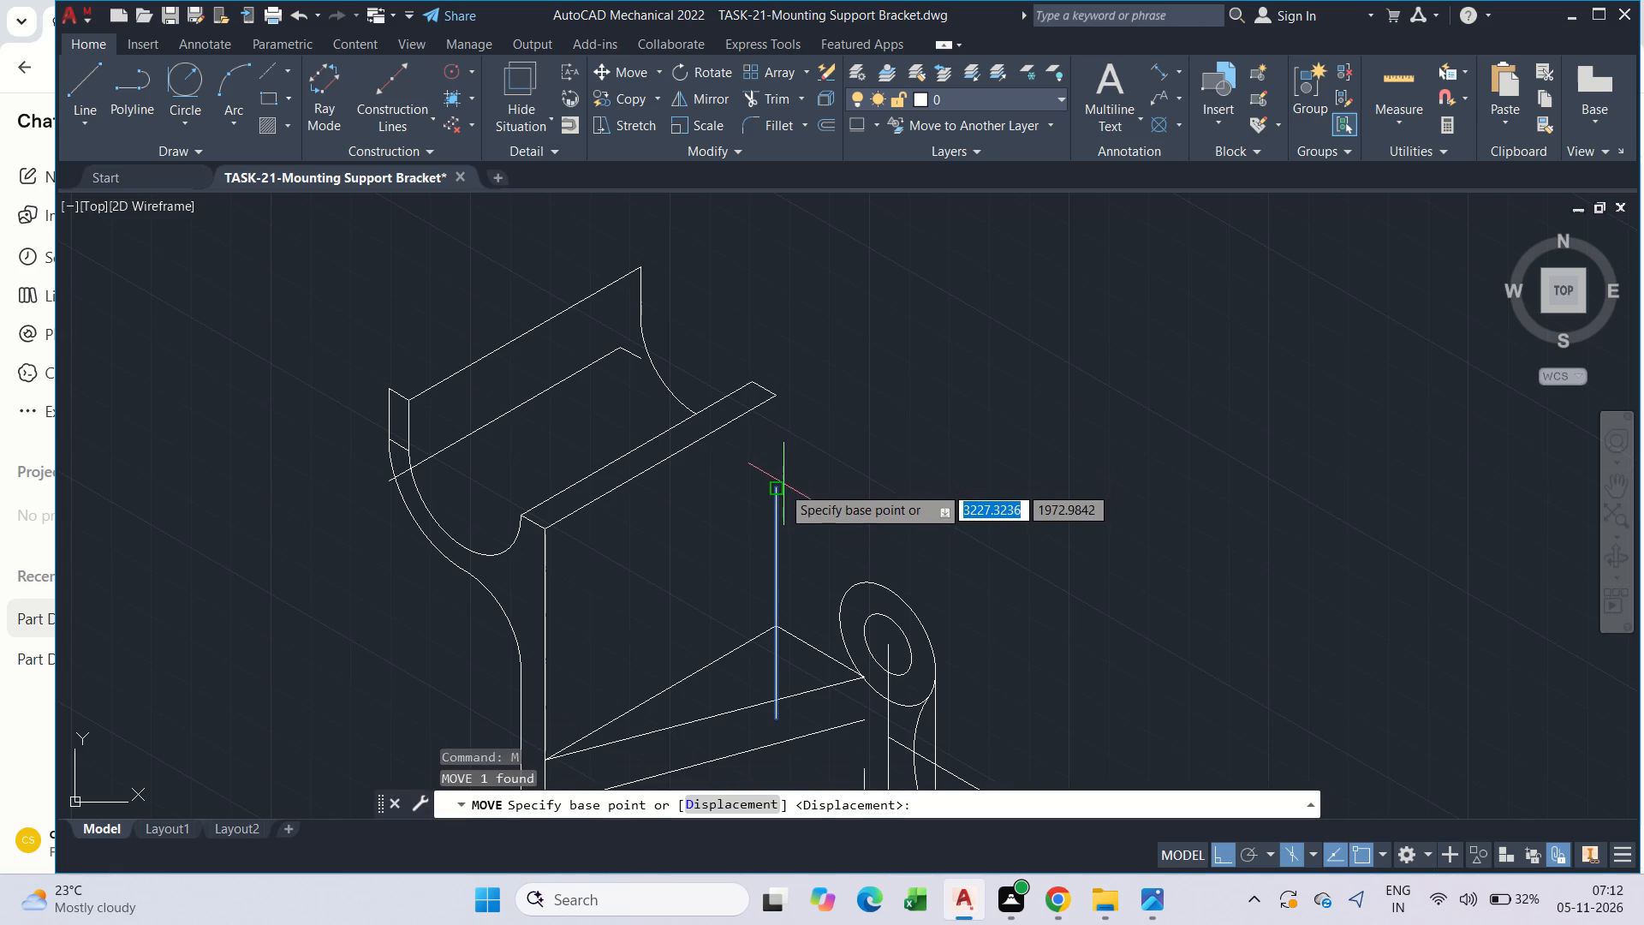
left_click(782, 486)
left_click(777, 406)
key("Escape")
key("Escape")
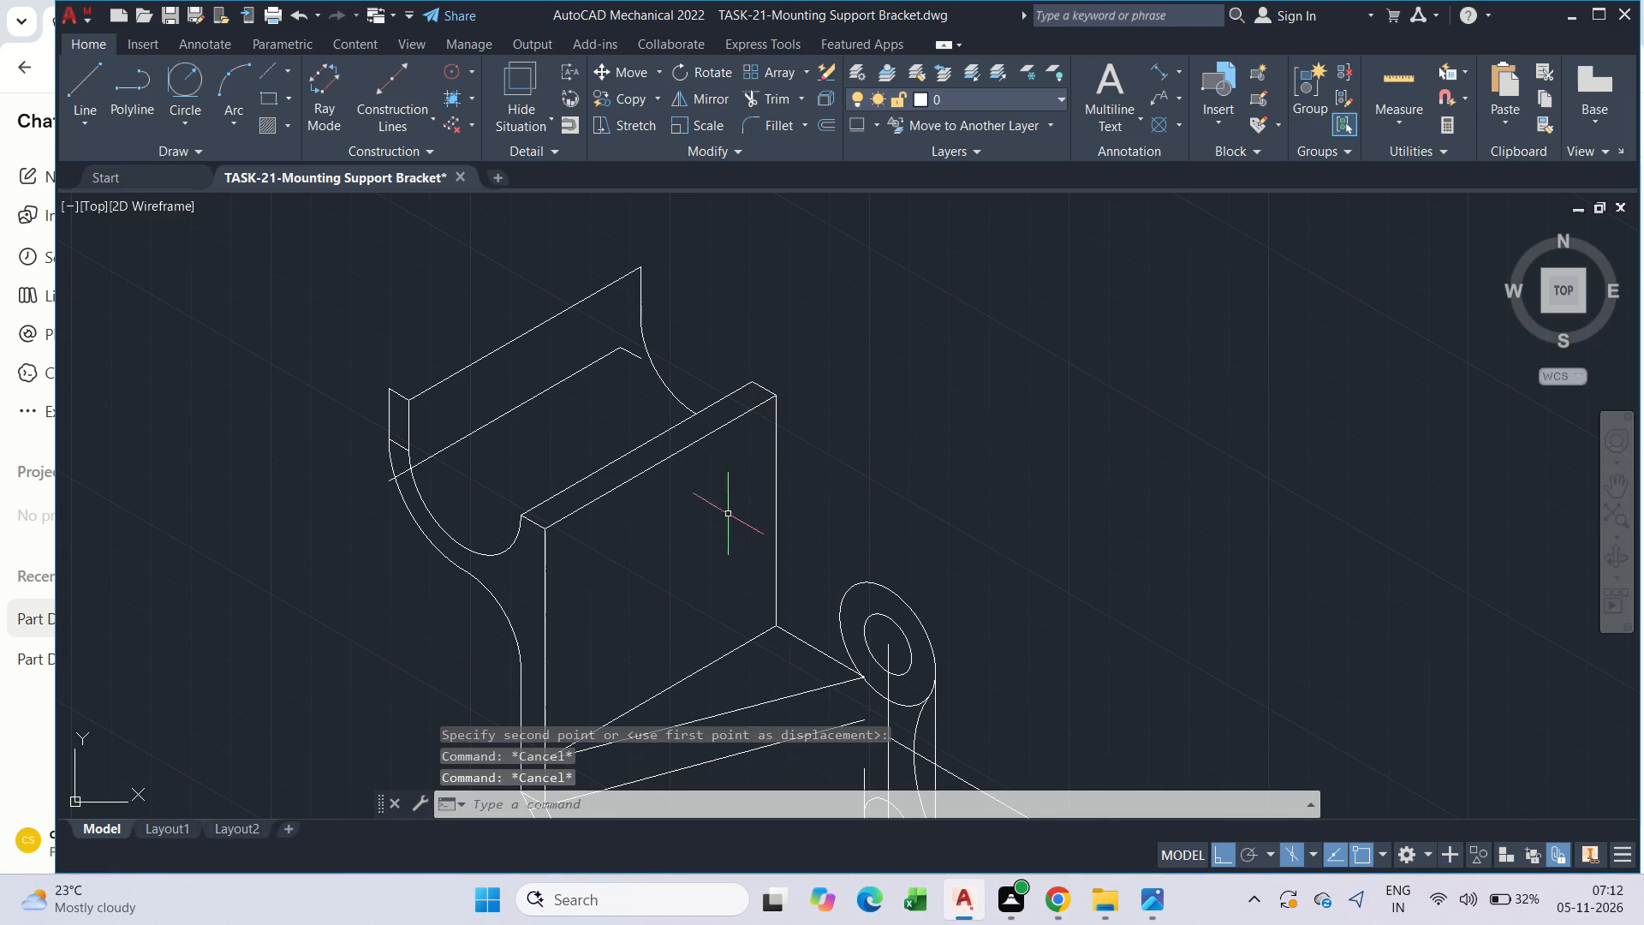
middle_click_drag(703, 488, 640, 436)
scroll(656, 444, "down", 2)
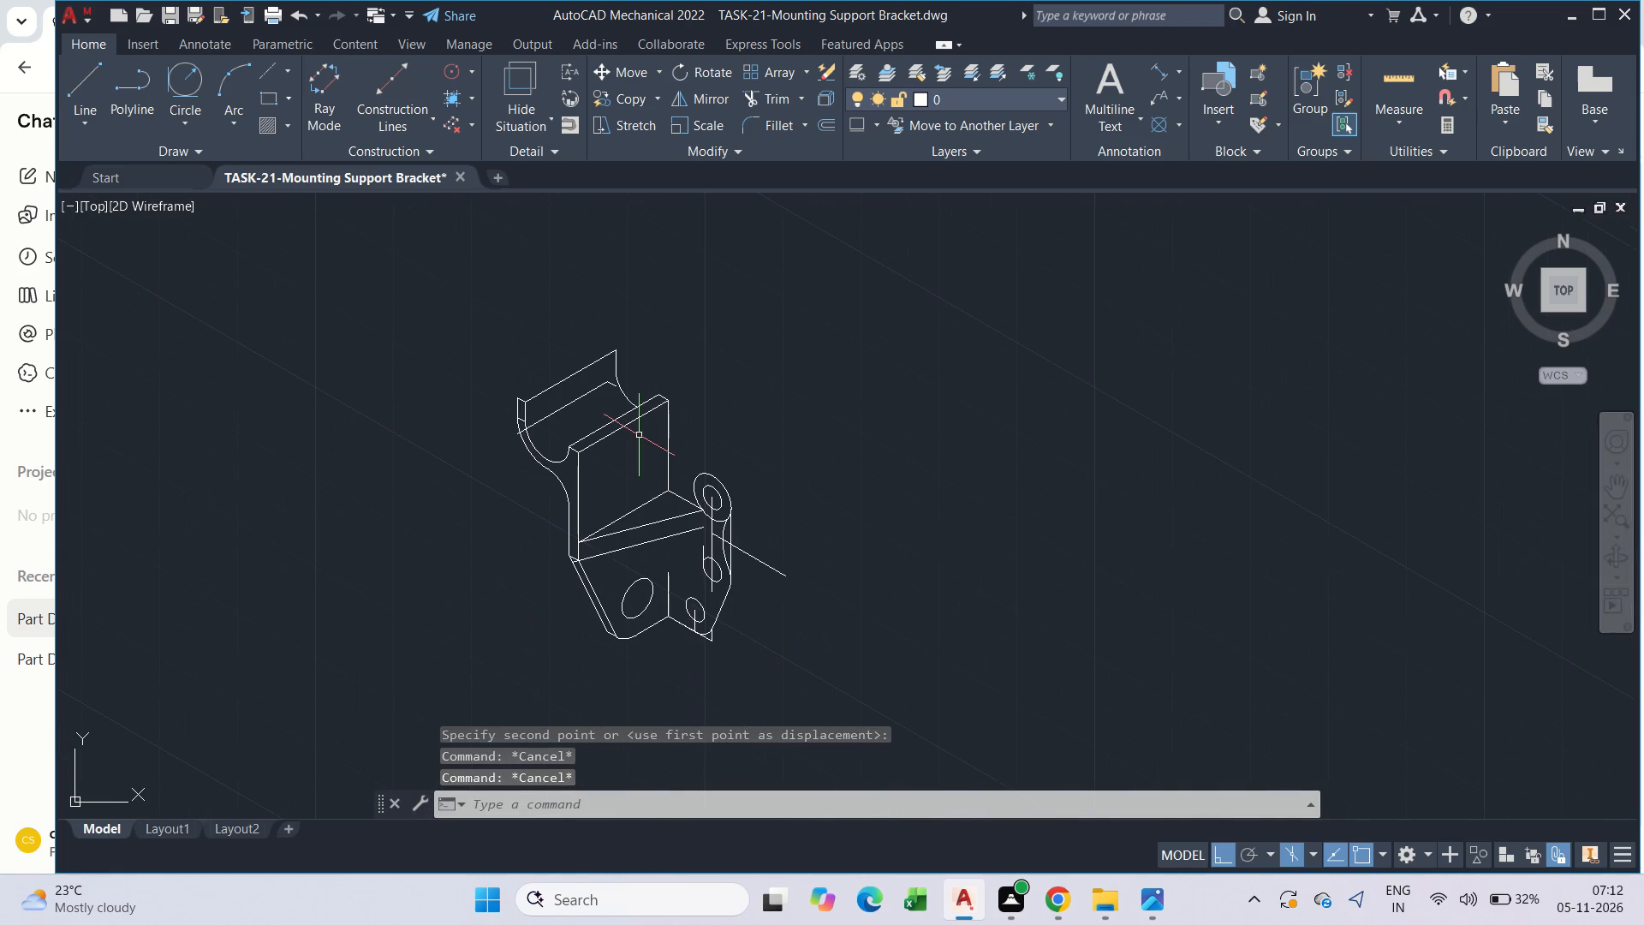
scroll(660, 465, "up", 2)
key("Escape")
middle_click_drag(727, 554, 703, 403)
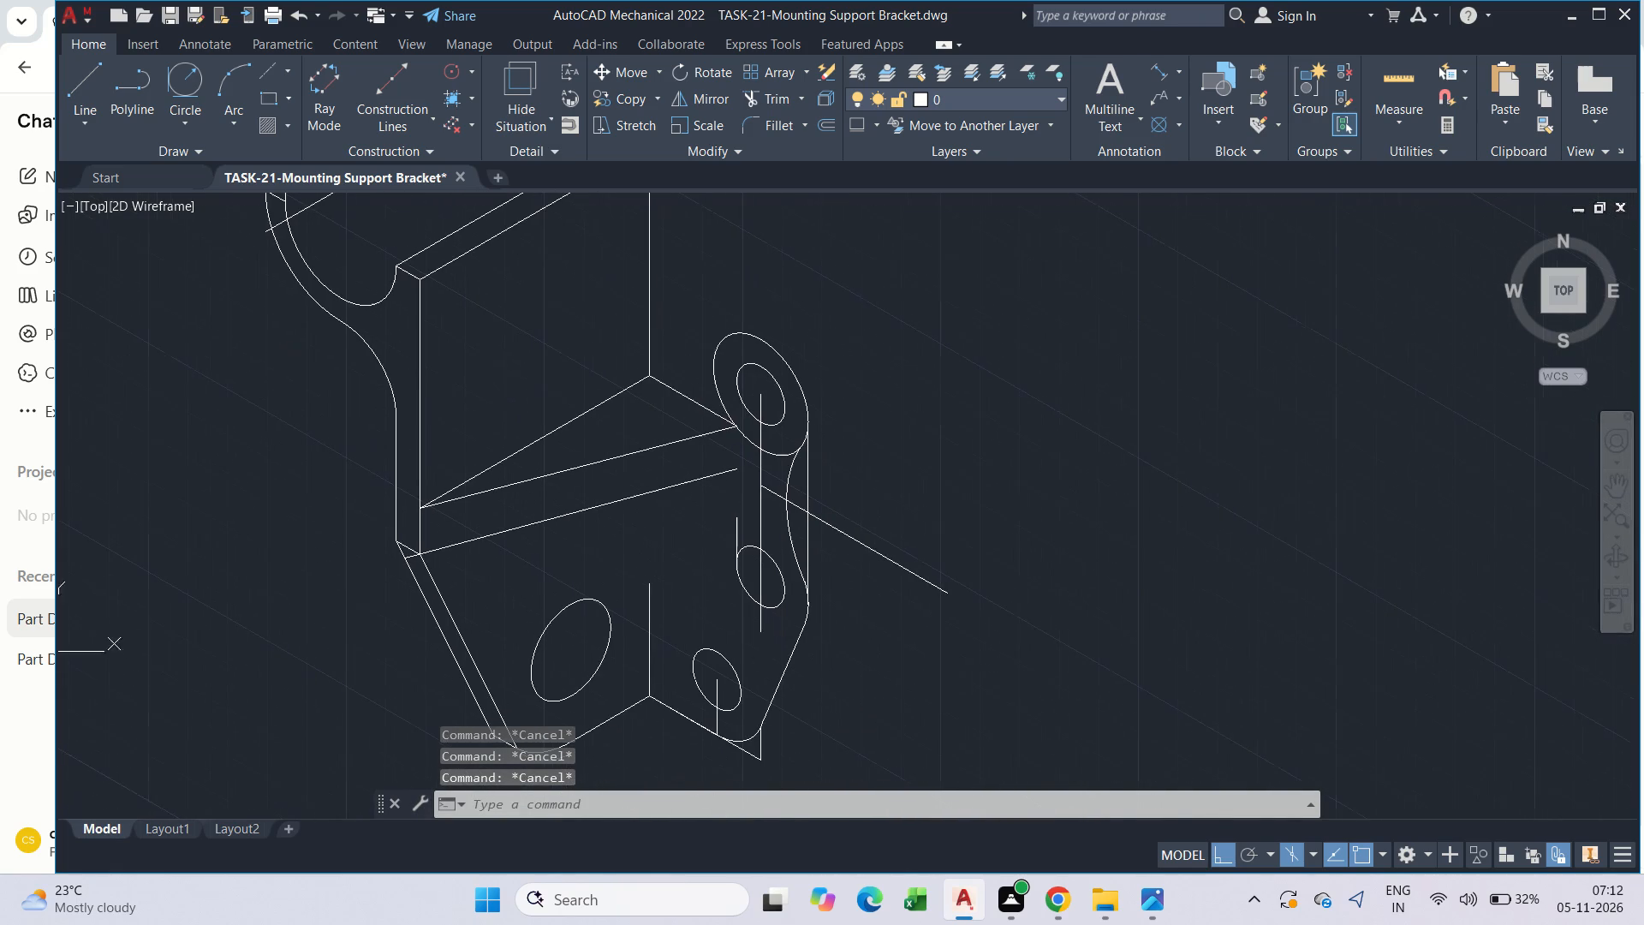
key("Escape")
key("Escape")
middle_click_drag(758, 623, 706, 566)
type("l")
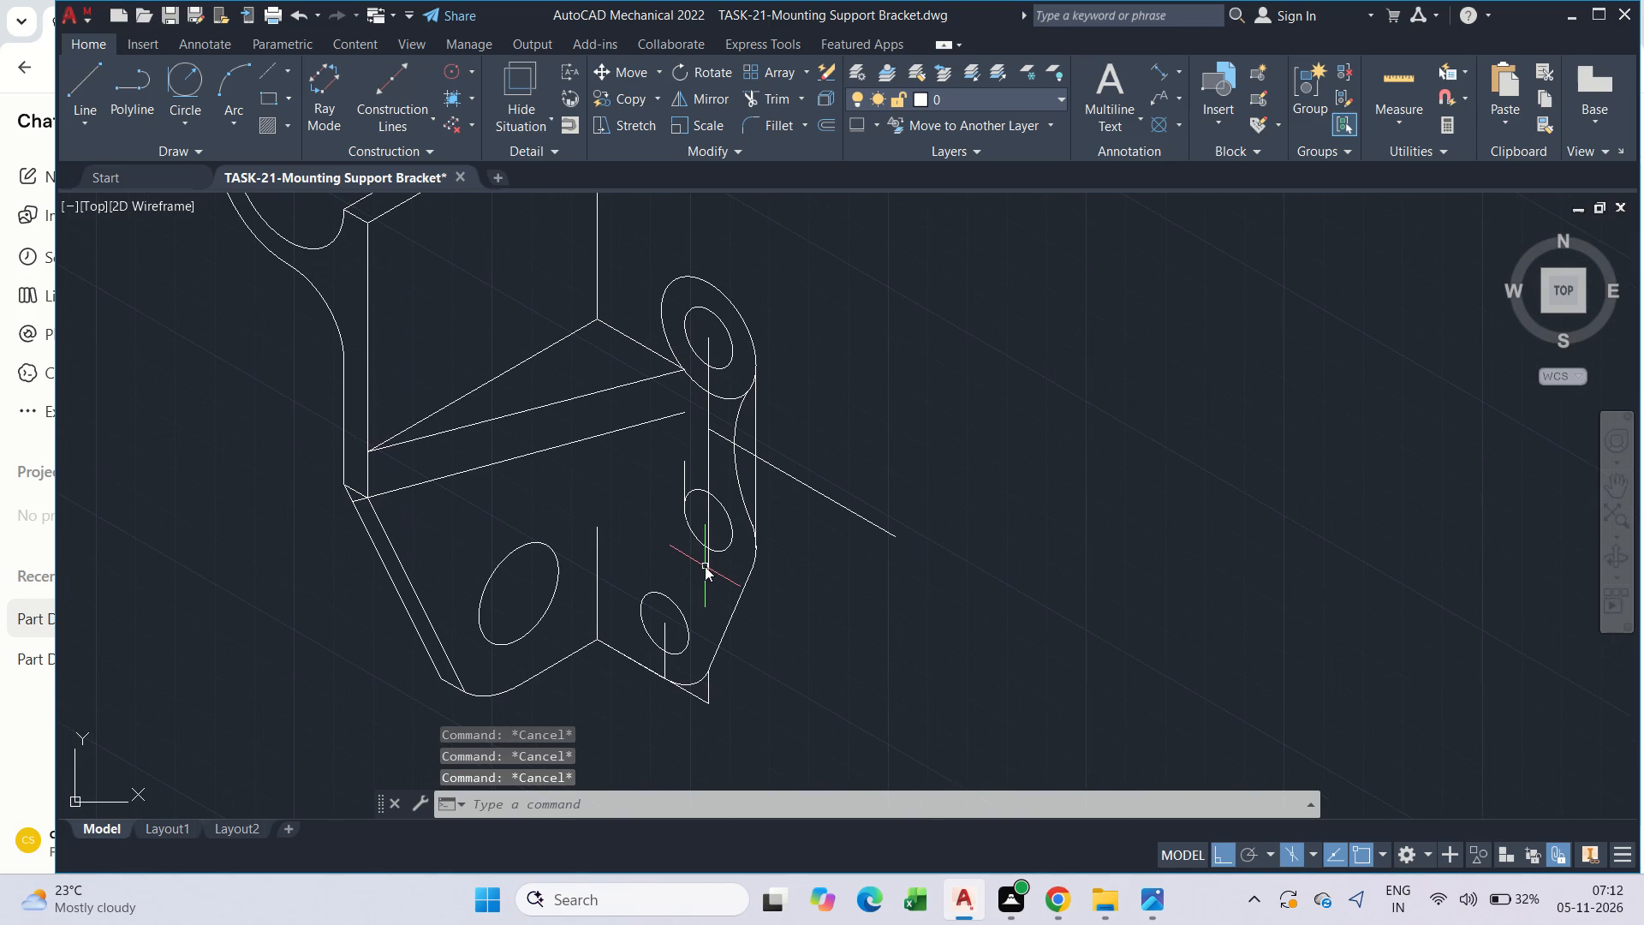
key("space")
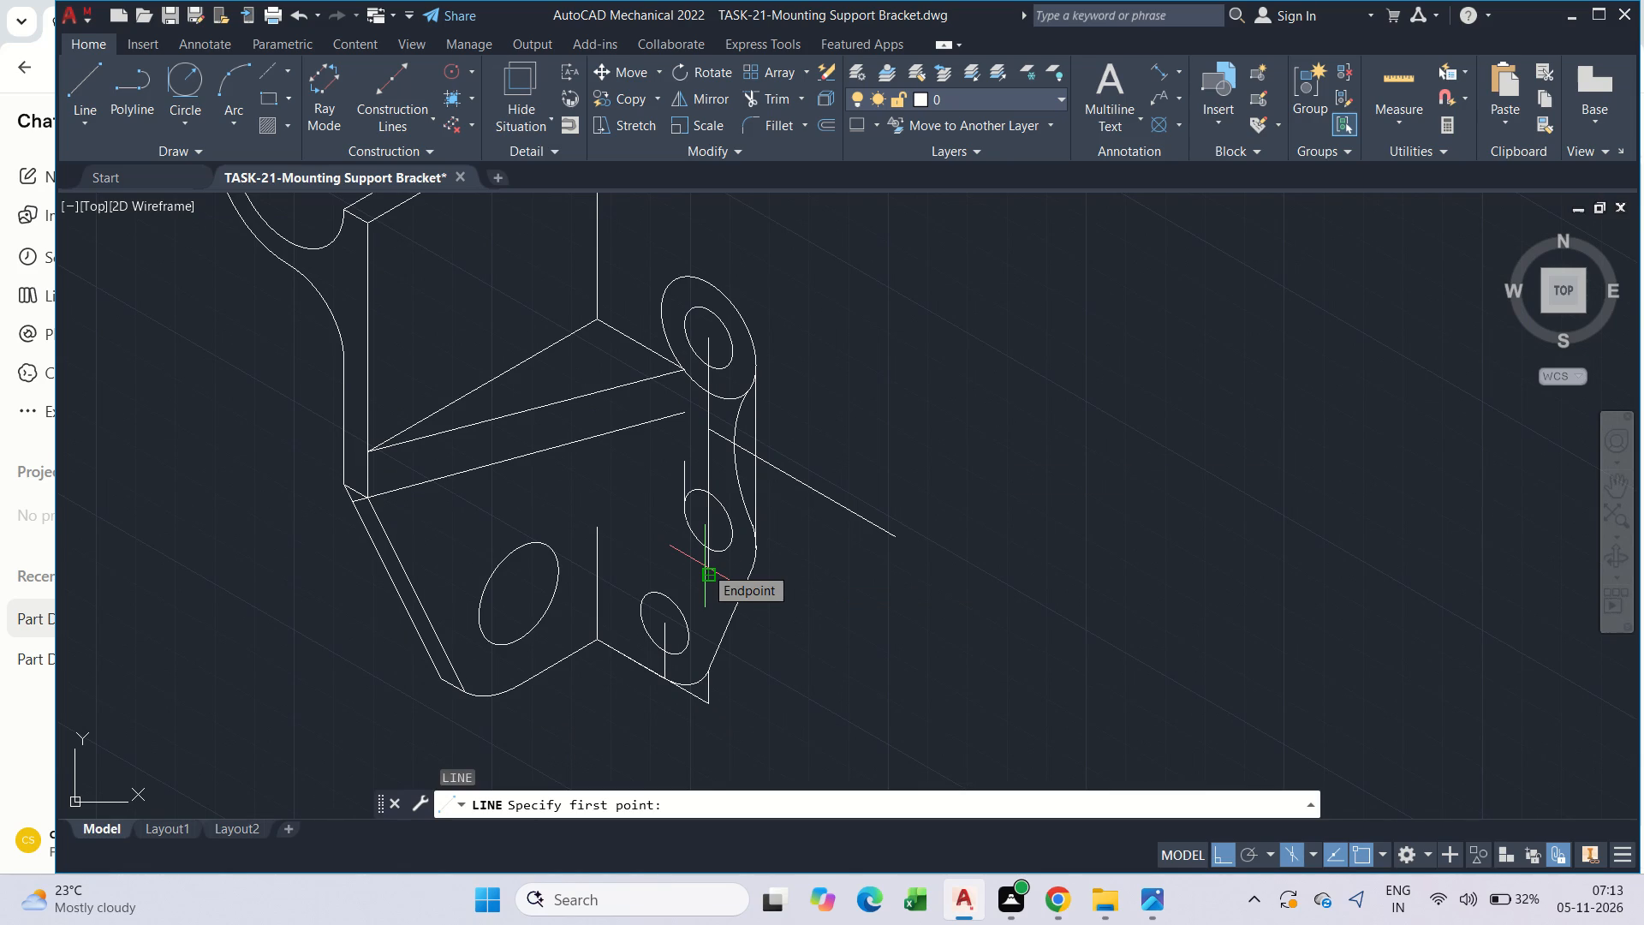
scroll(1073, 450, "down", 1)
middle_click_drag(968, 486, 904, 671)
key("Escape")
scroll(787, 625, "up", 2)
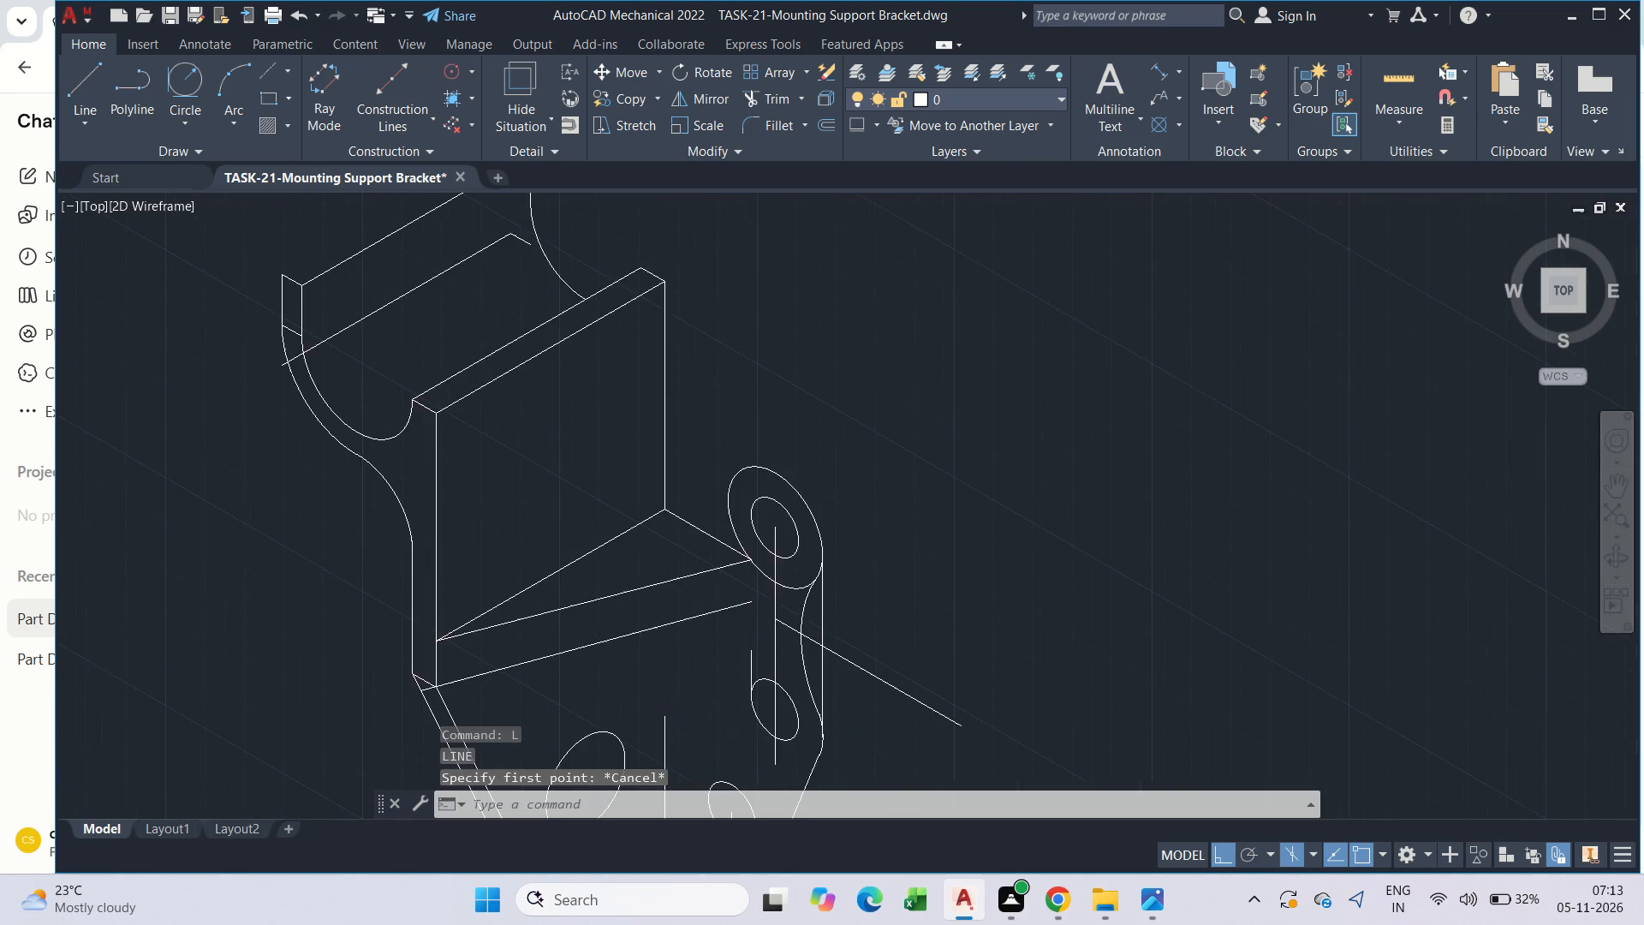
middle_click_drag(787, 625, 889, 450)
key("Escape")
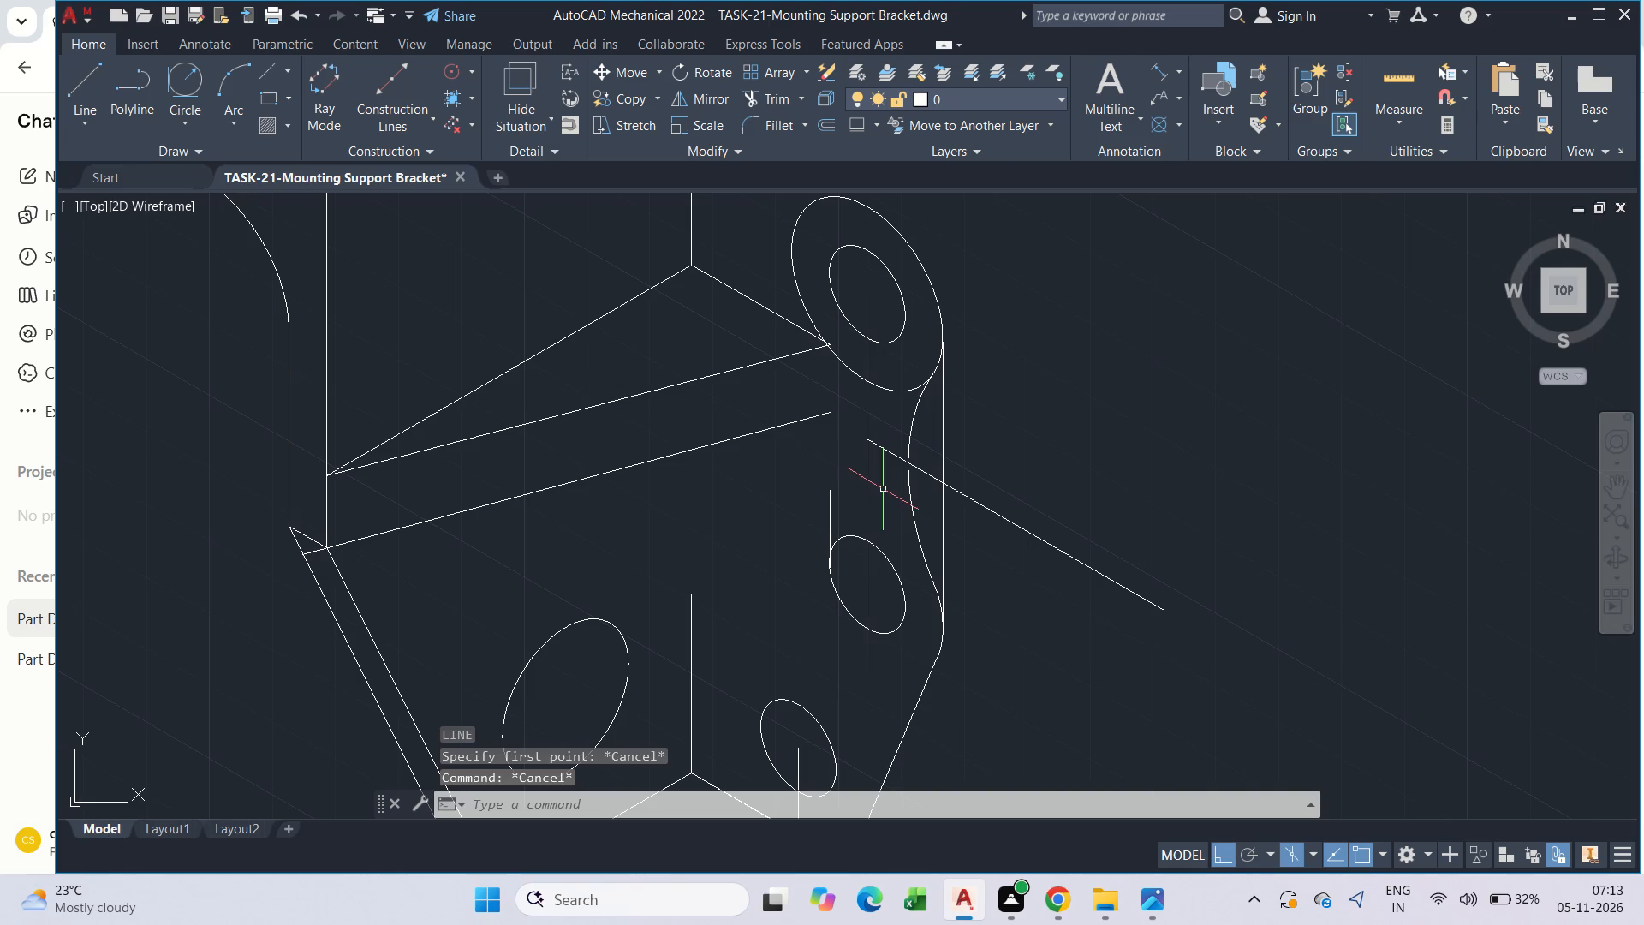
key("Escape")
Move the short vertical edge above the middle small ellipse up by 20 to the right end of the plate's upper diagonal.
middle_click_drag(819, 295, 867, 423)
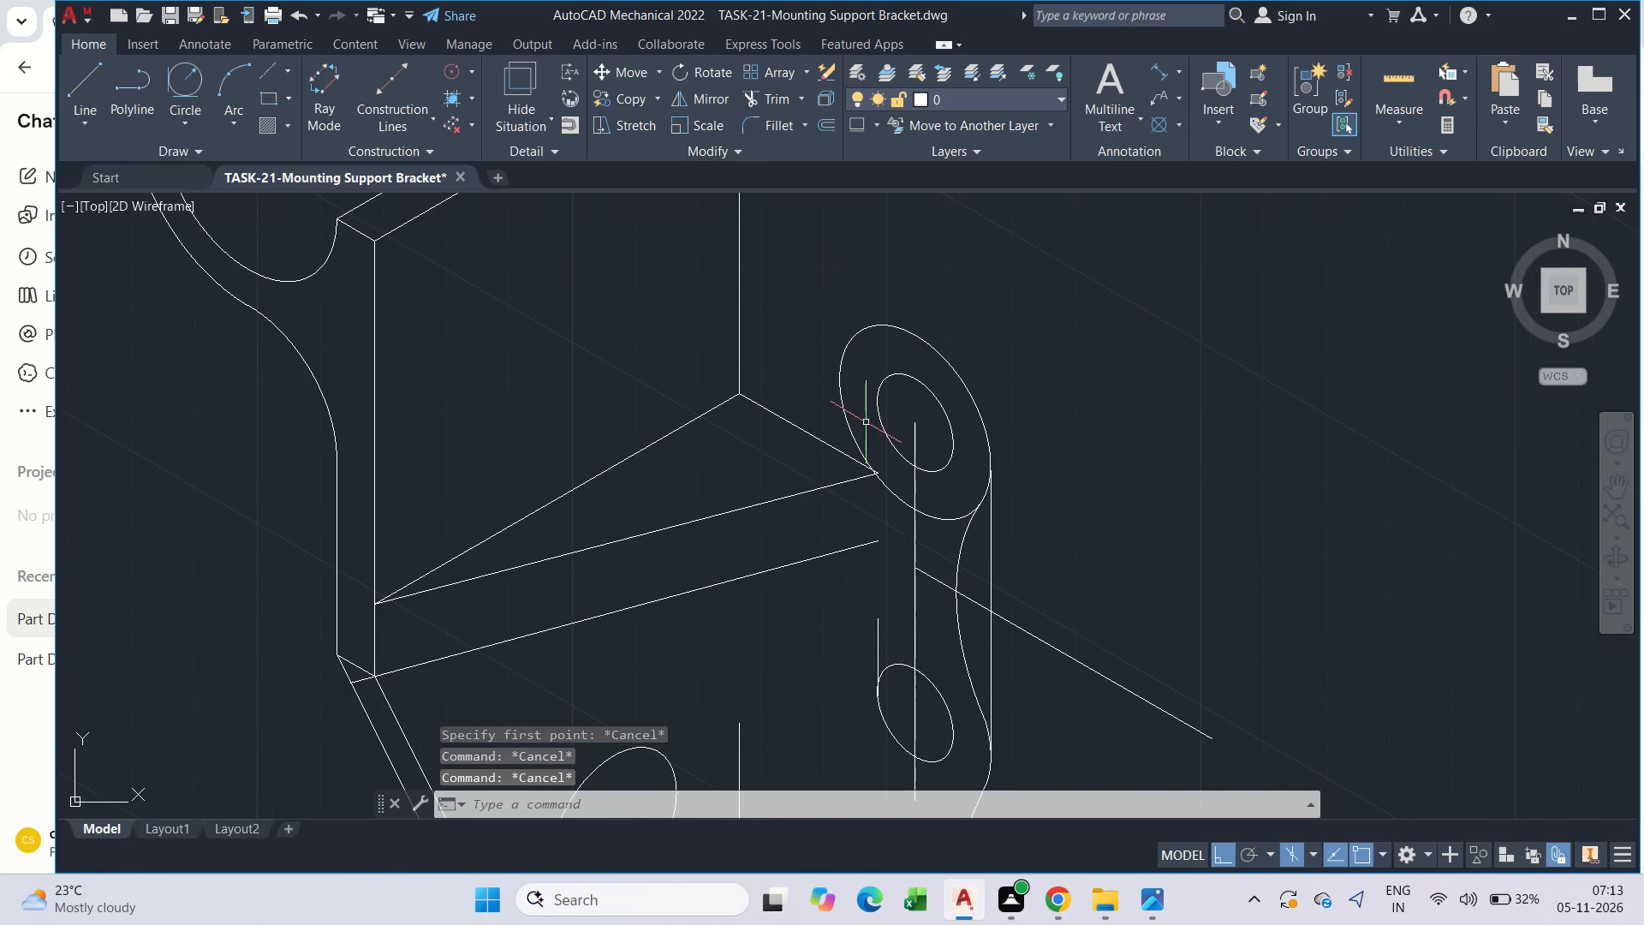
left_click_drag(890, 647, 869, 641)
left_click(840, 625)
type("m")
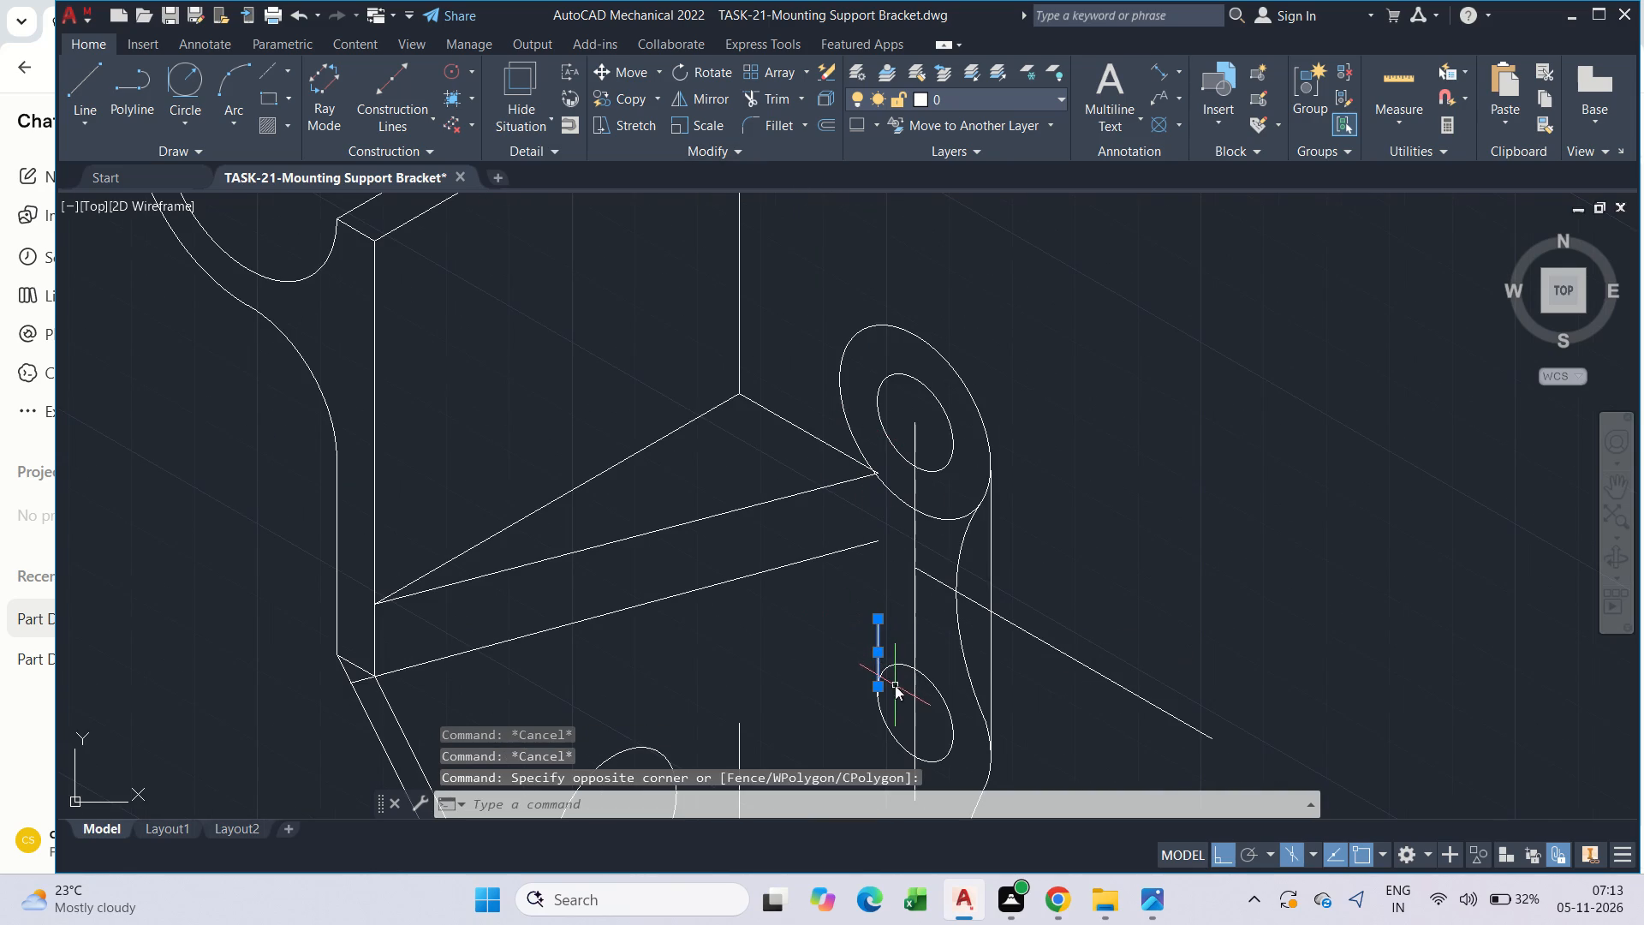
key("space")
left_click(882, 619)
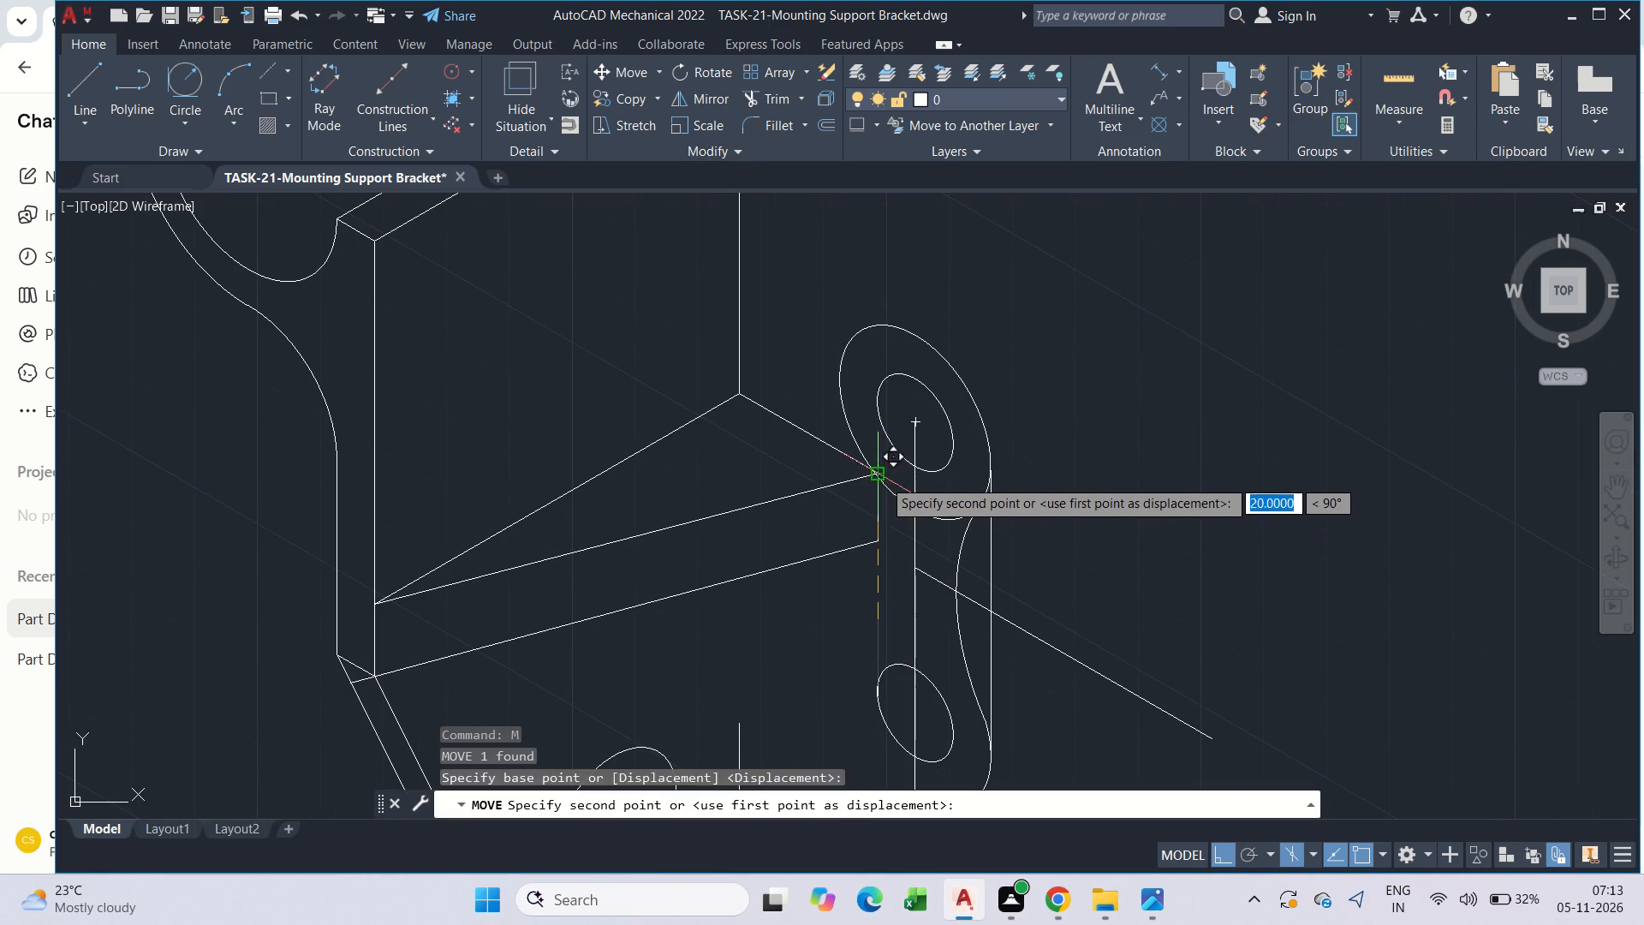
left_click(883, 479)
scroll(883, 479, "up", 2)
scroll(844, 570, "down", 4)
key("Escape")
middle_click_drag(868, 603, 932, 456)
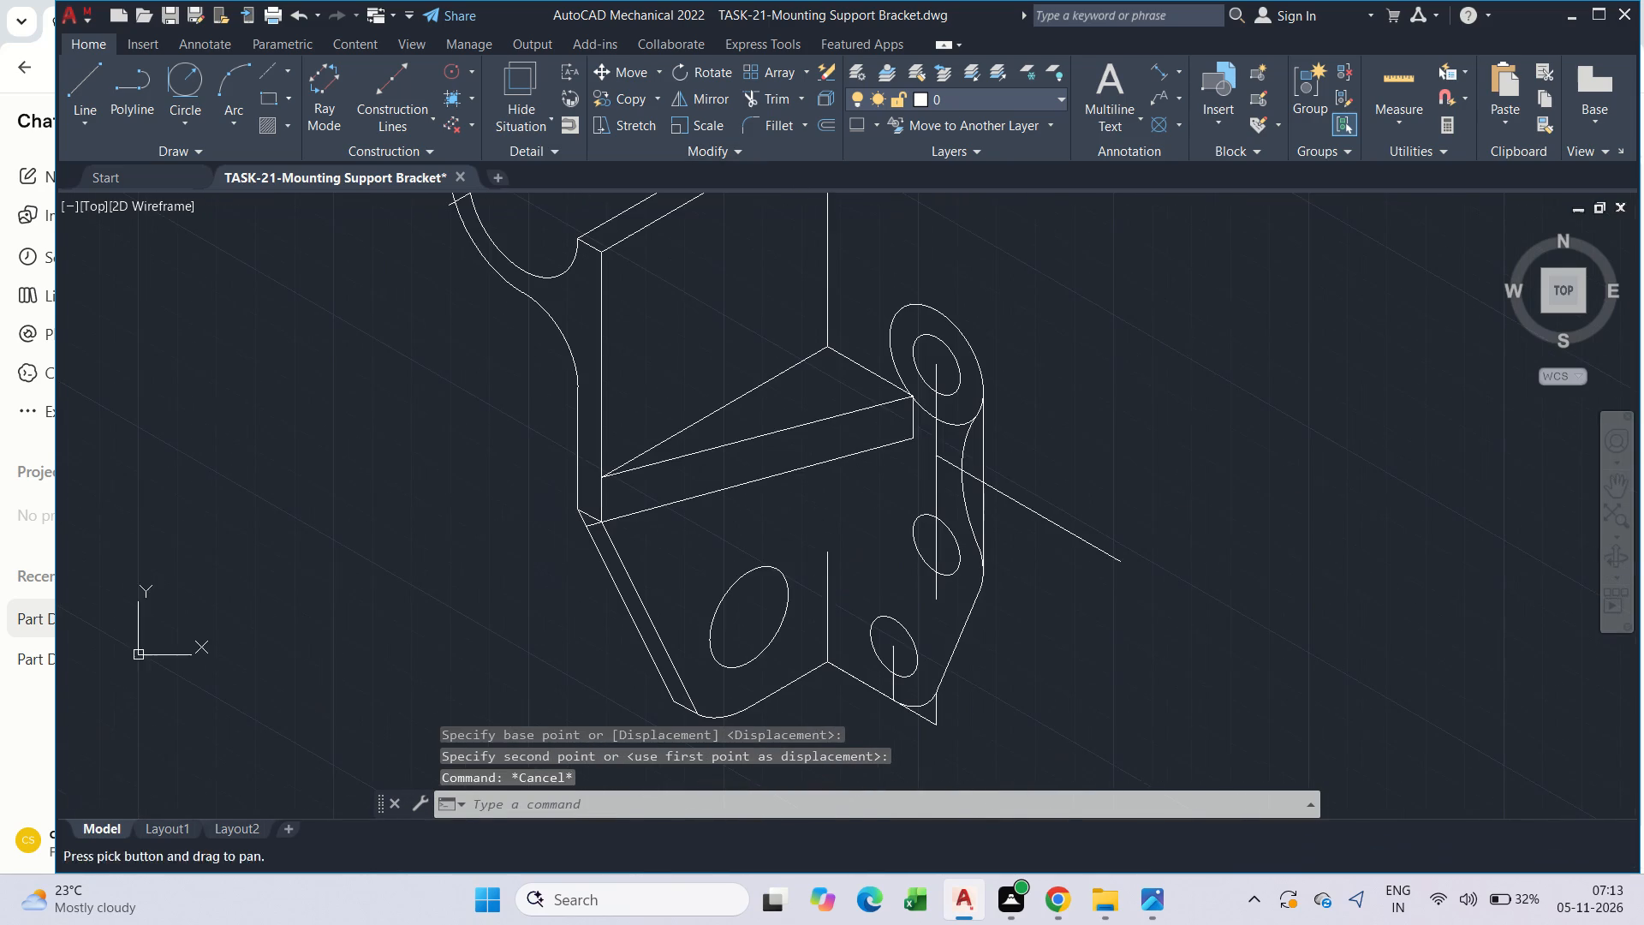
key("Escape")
Erase the upper lug's ellipses, the middle small ellipse, and their connecting curves and vertical lines beside the plate.
left_click_drag(861, 254, 934, 389)
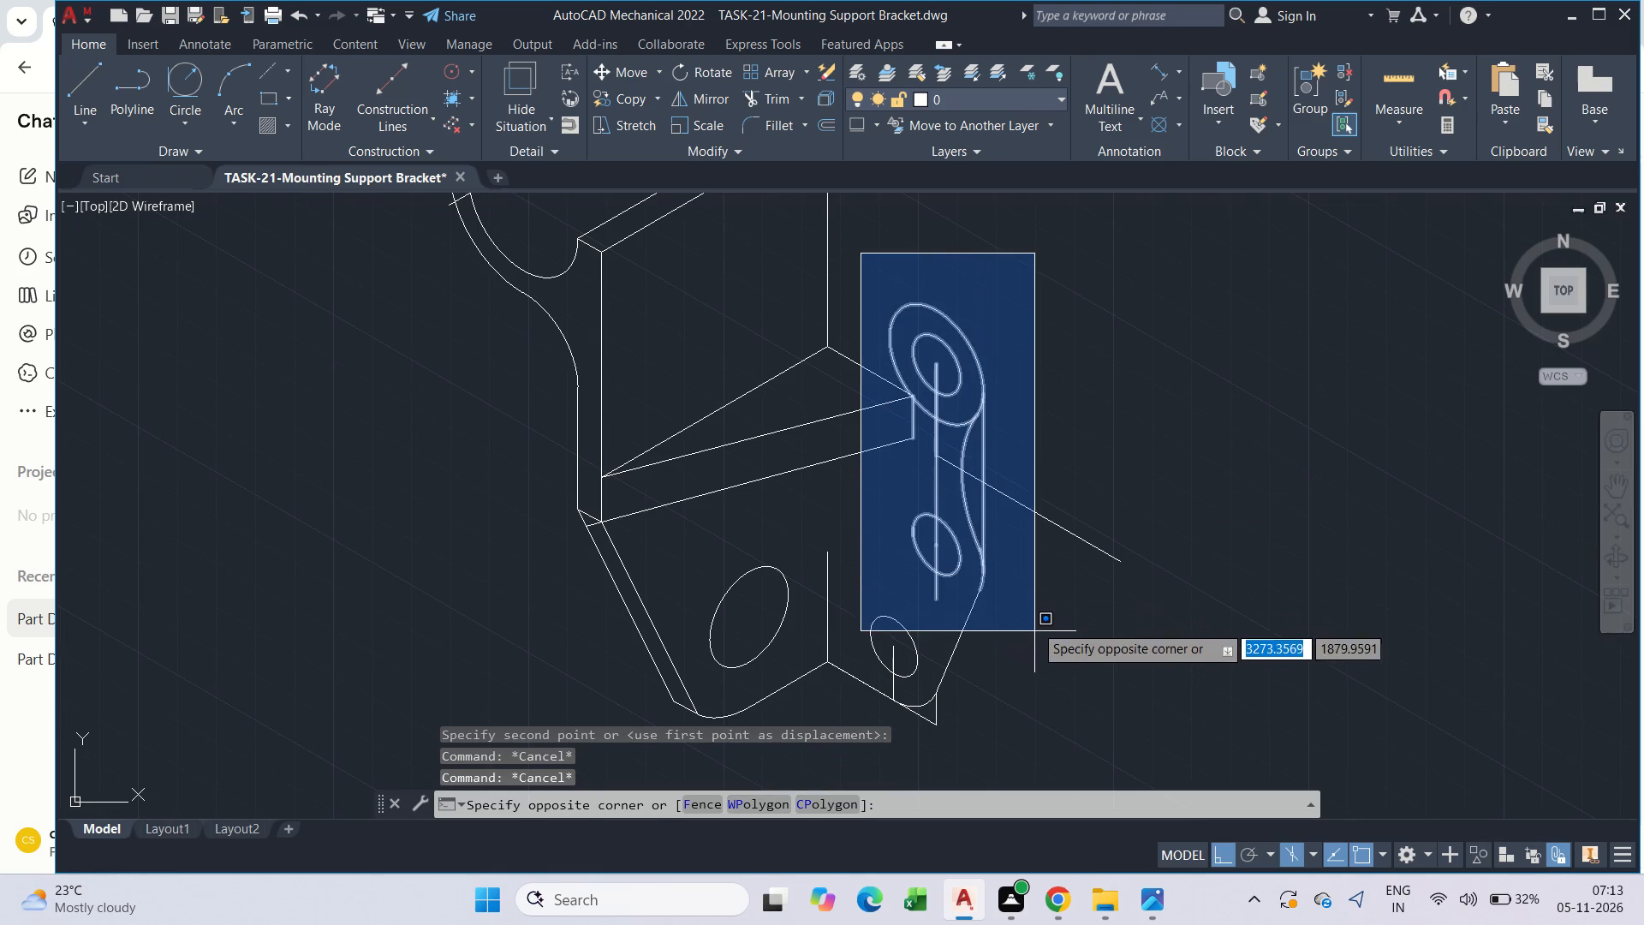
left_click(1032, 616)
key("Delete")
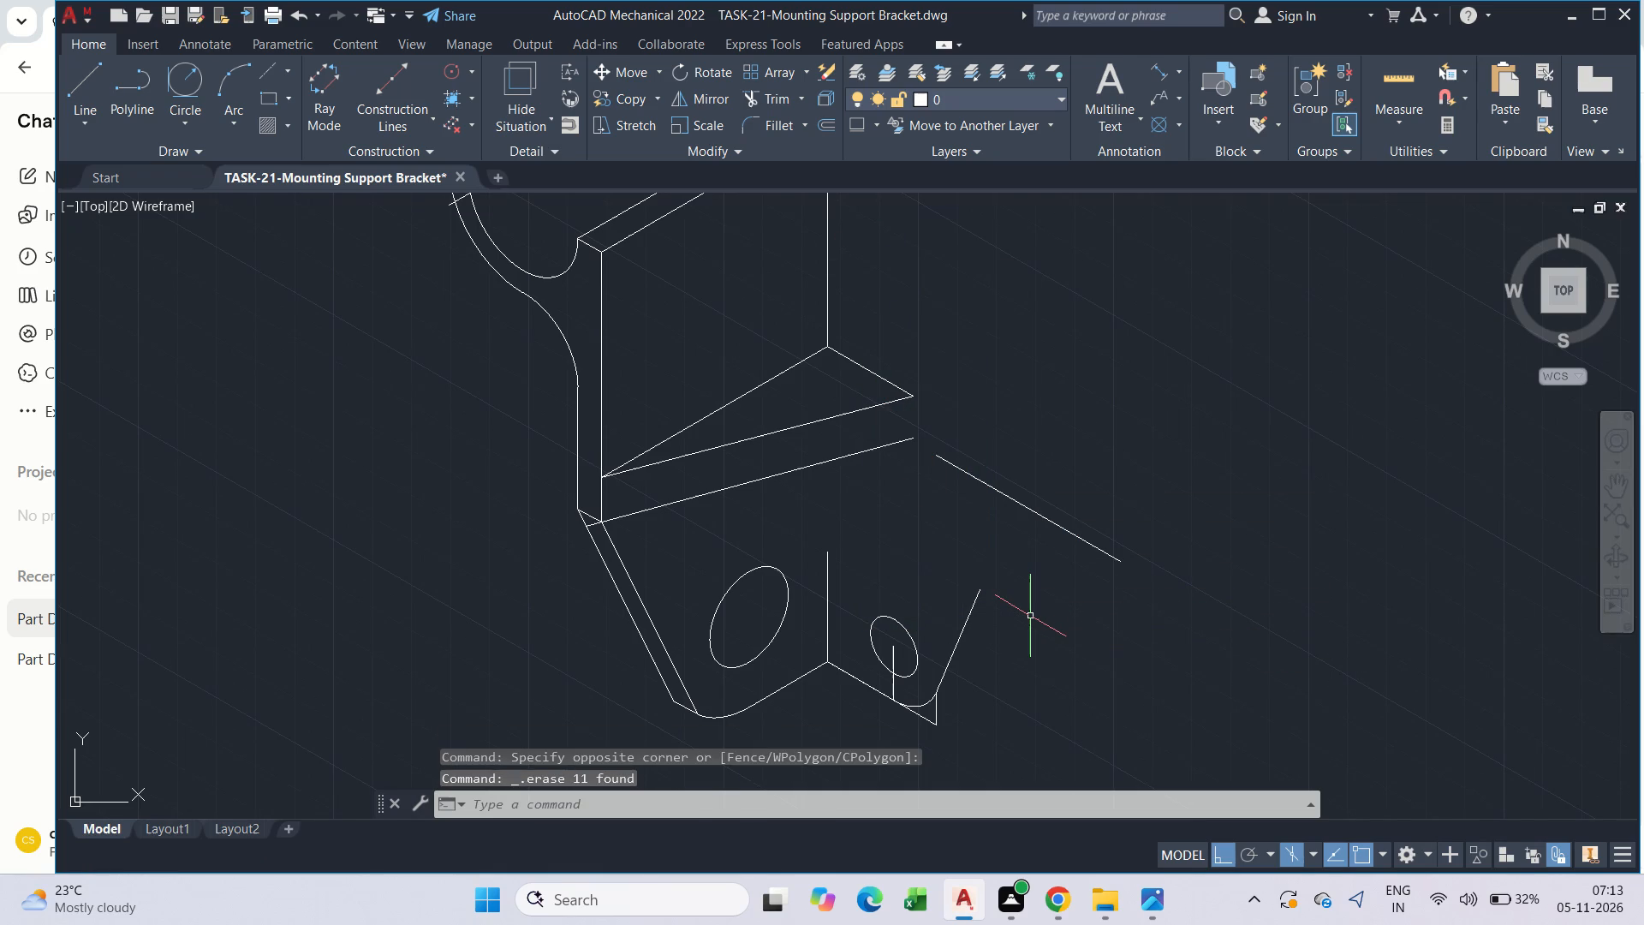
key("Escape")
Redraw the short vertical edge joining the right ends of the plate's lower and upper diagonals.
type("l")
key("space")
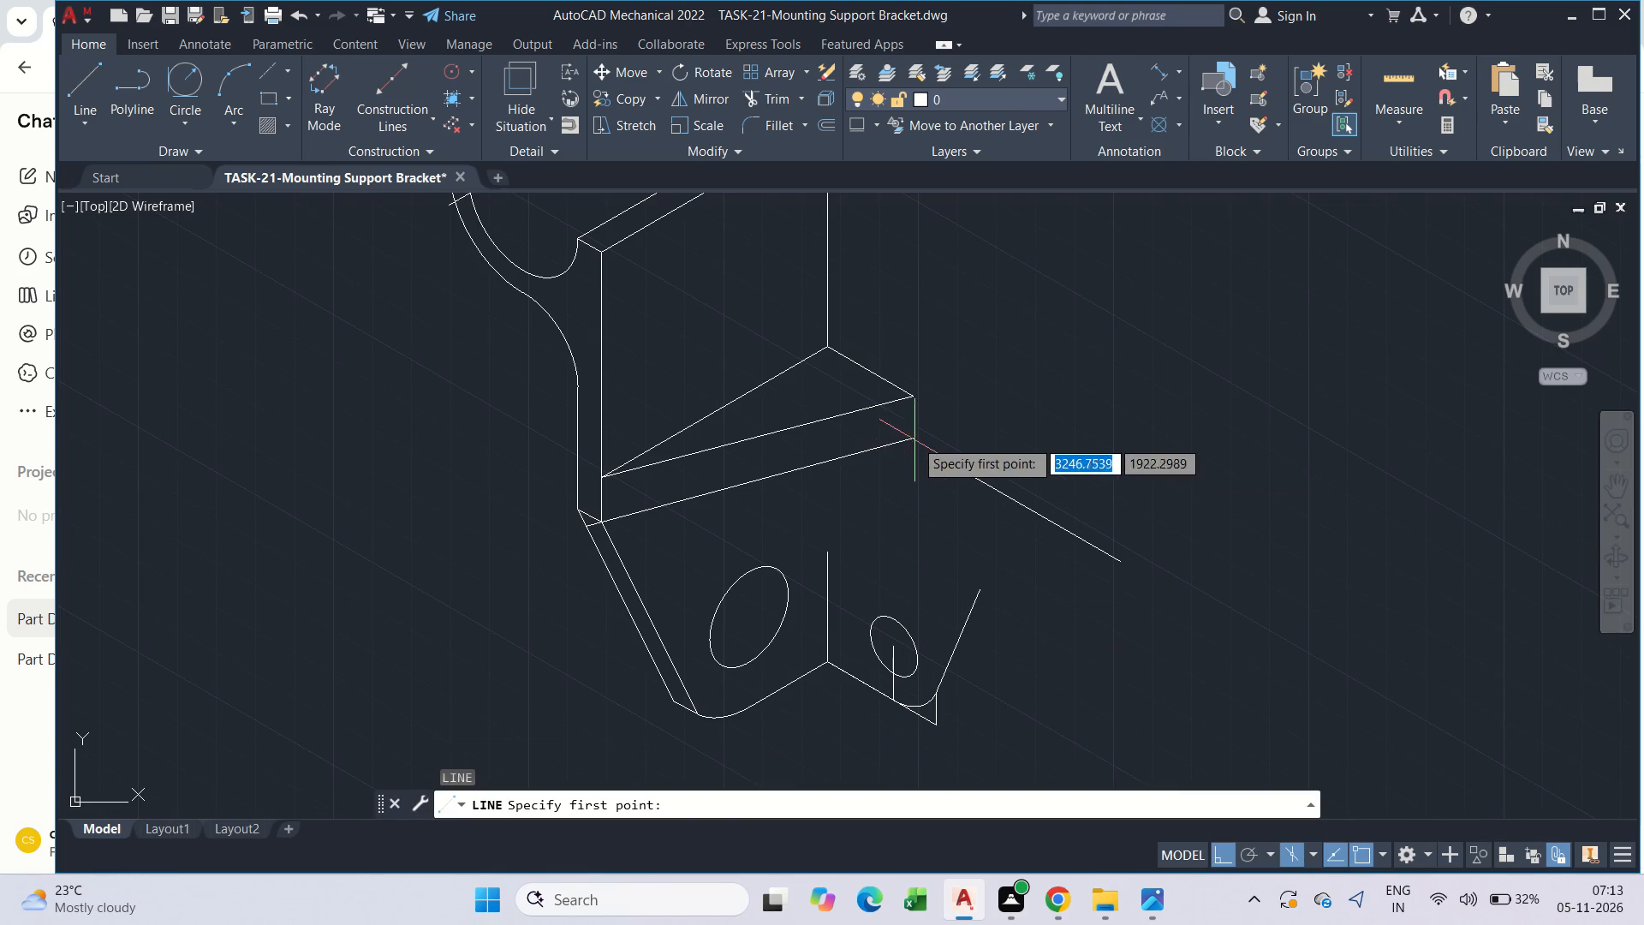
left_click(914, 439)
left_click(915, 389)
key("Escape")
Delete the loose isometric line remaining where the upper lug was.
left_click_drag(1074, 570, 1033, 498)
left_click(1026, 488)
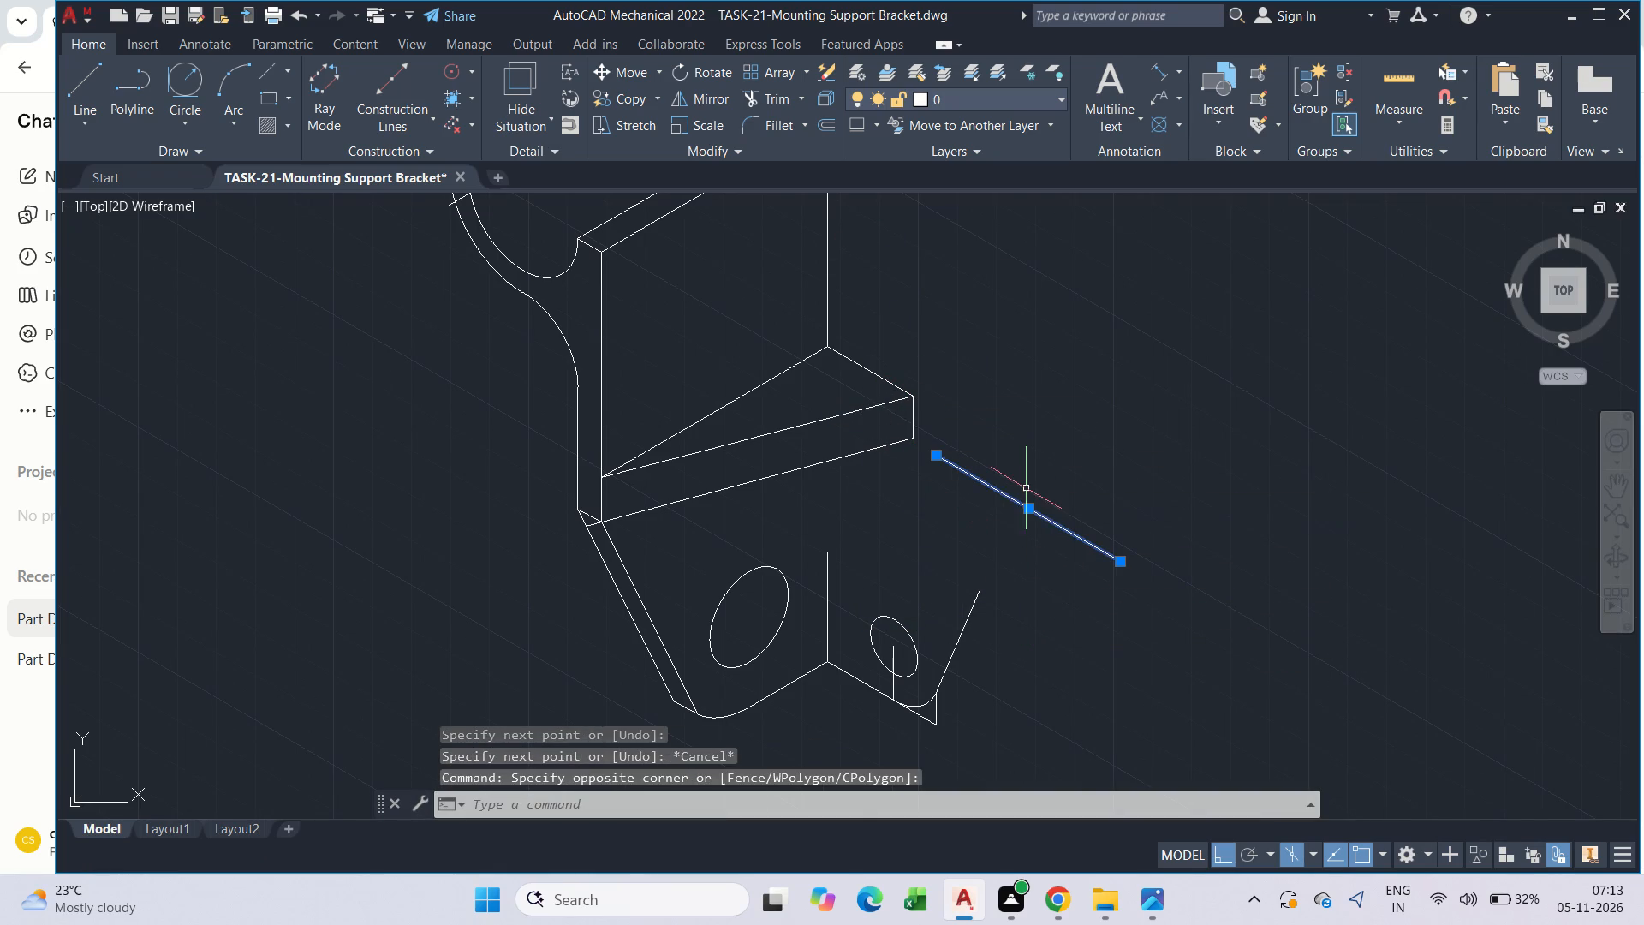
key("Delete")
key("Escape")
key("Escape")
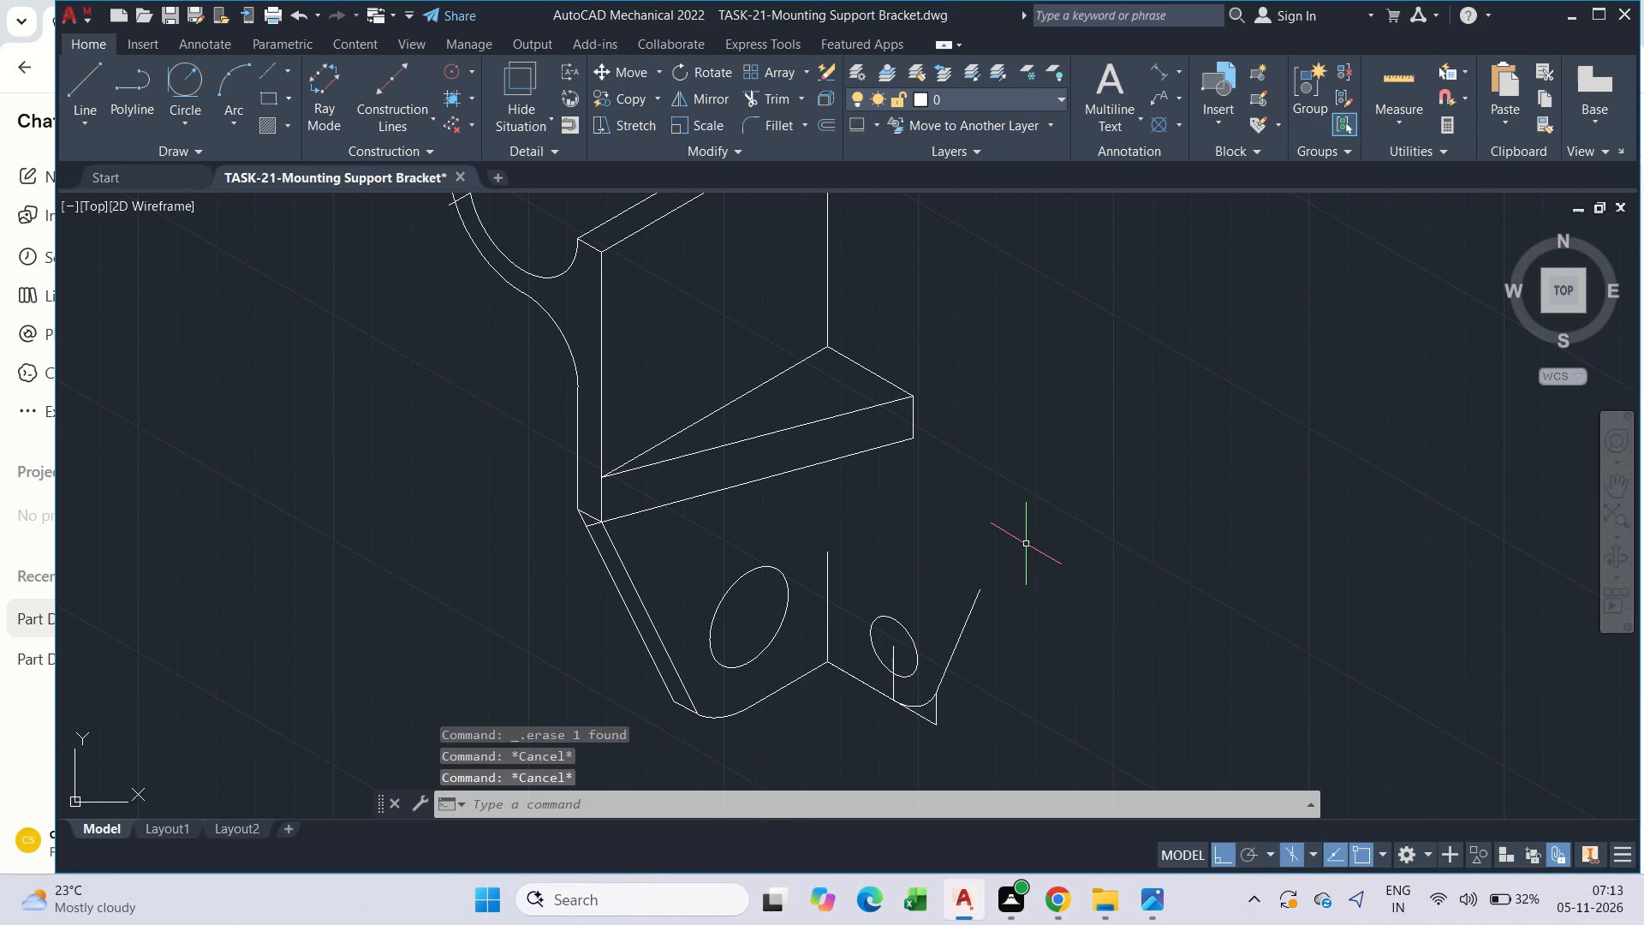
Draw a line 40 straight up from the lower small ellipse's centre, continuing about 53 along the 330° isometric axis.
type("l")
key("space")
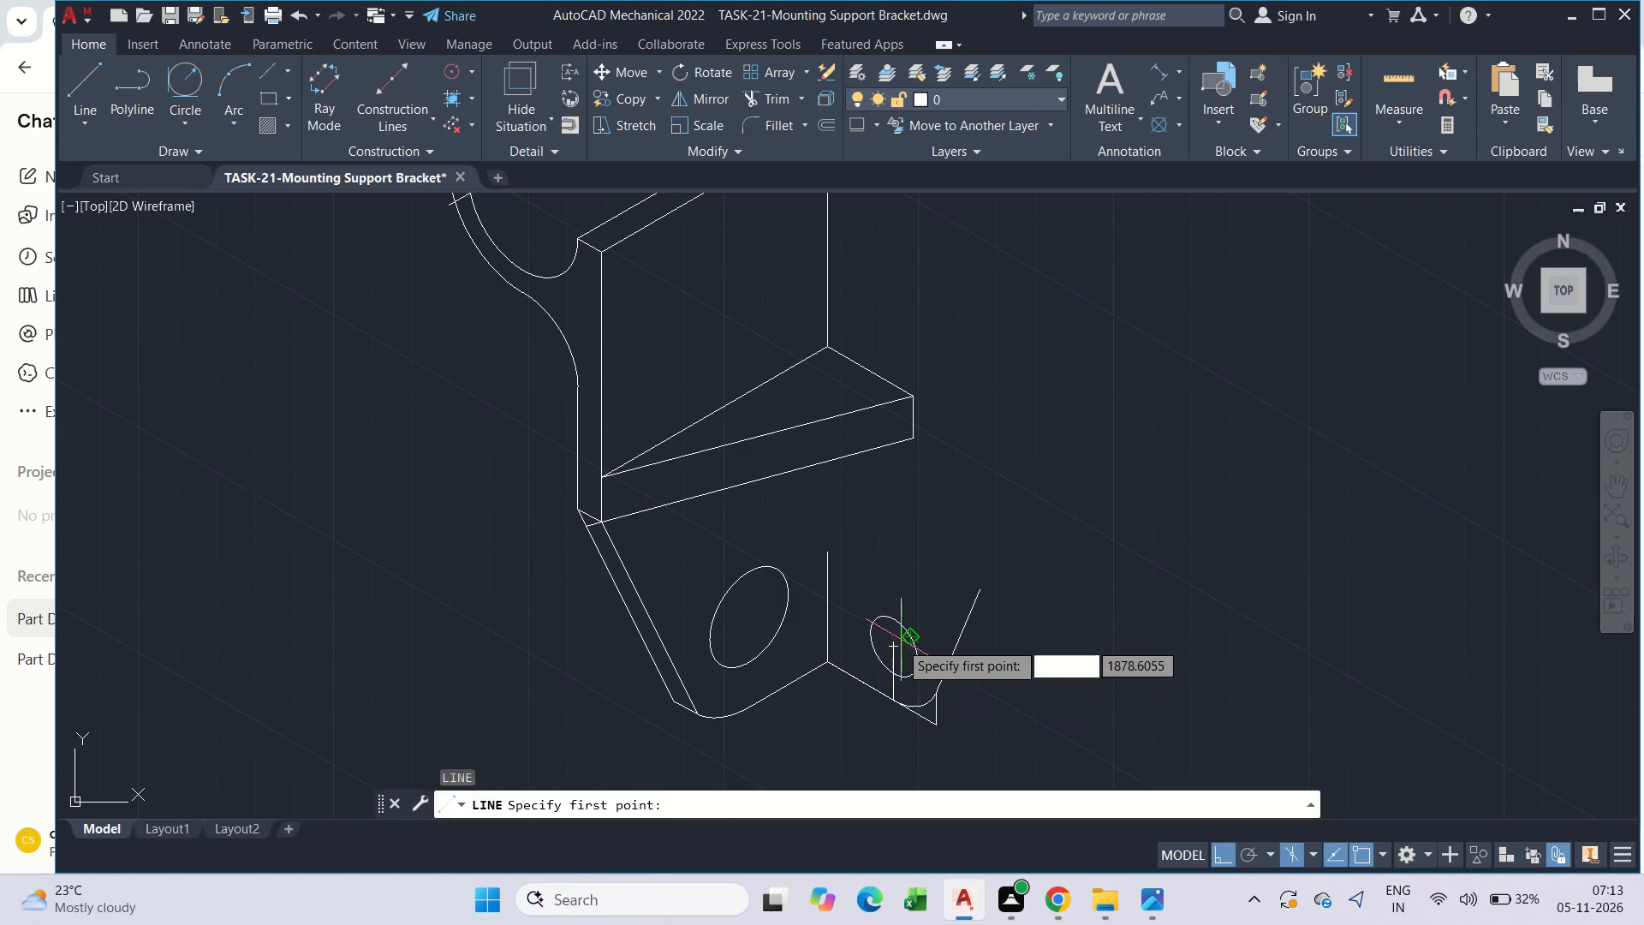
left_click(895, 642)
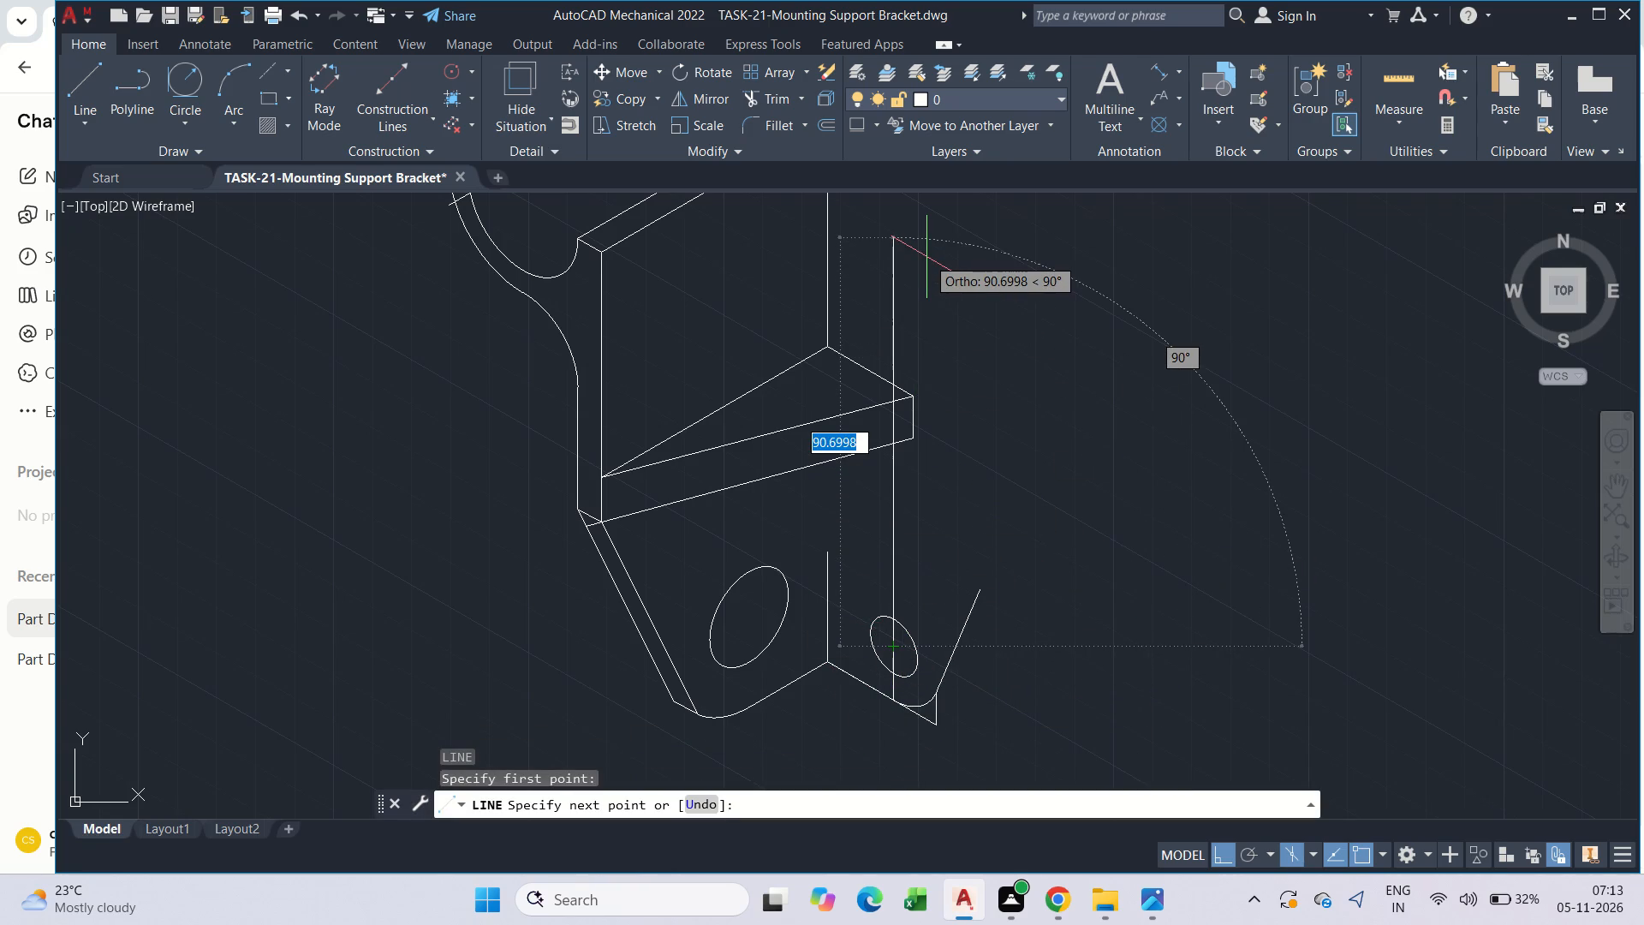
key("4")
key("0")
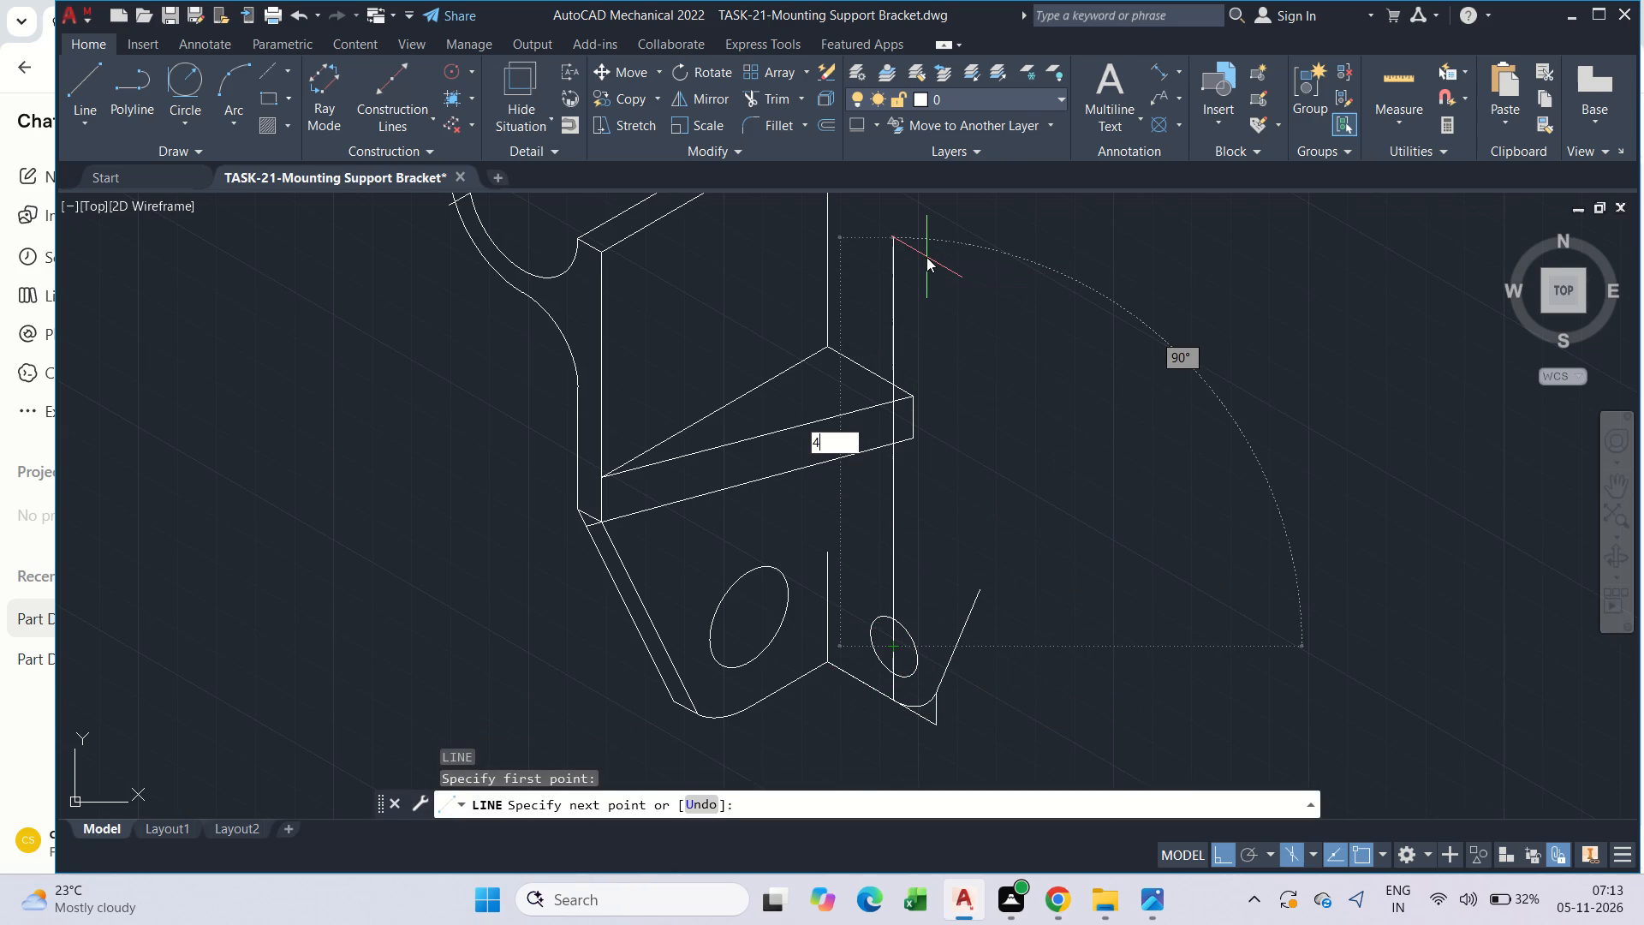
key("Return")
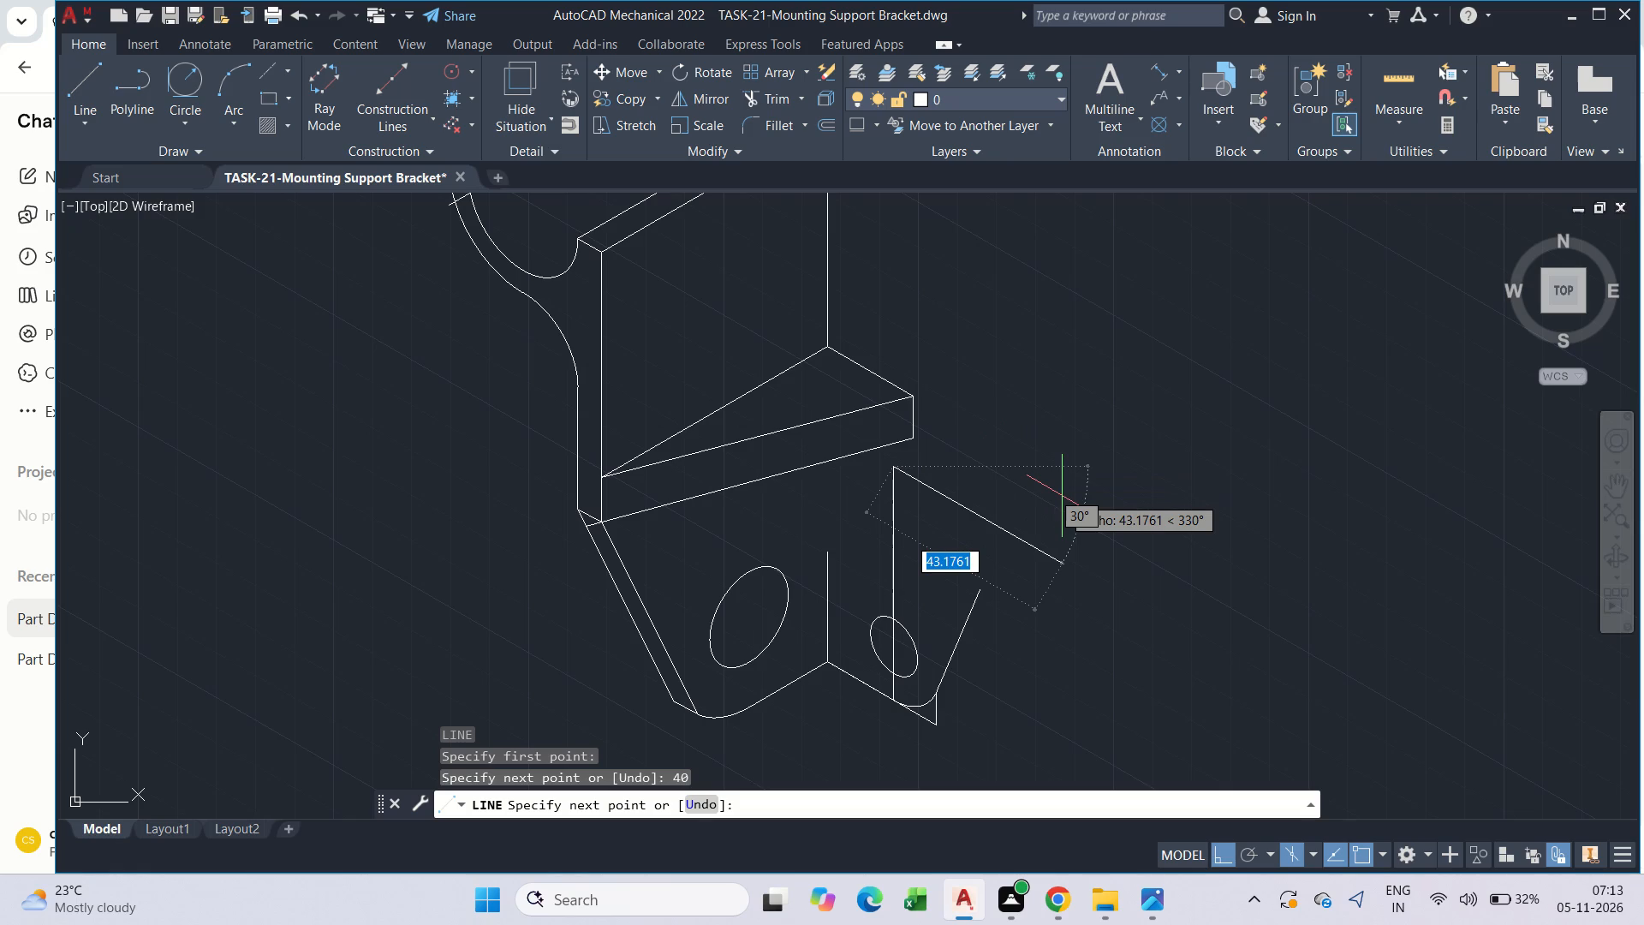
left_click(1099, 535)
key("Escape")
key("Escape")
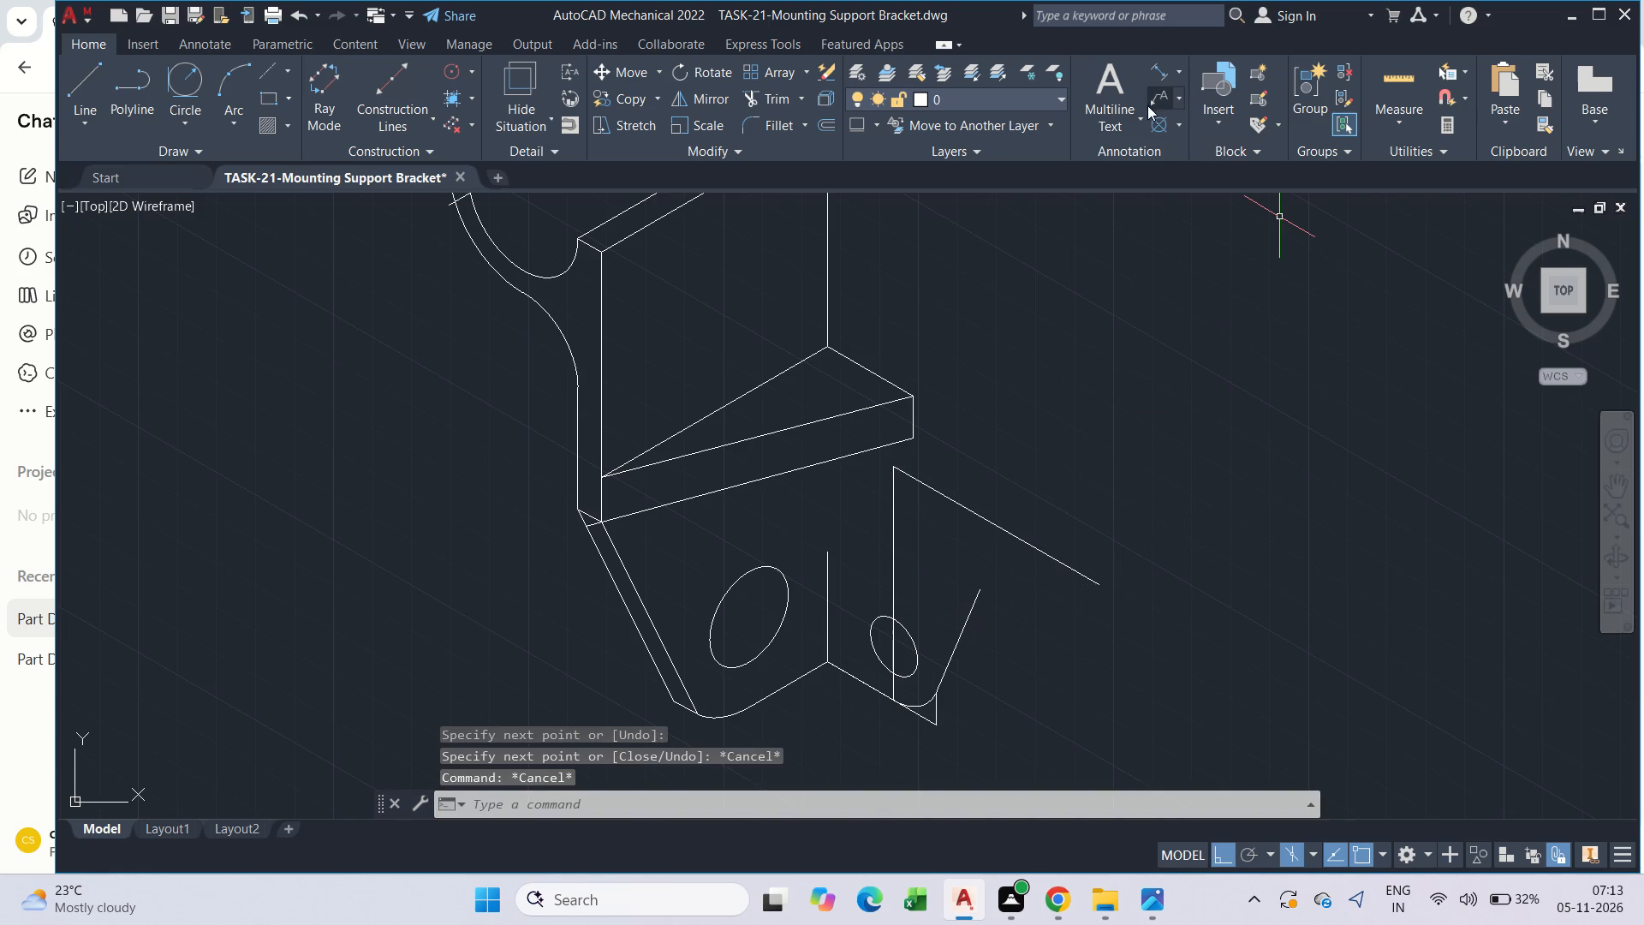
Check the distance from the new vertical line's top end to the lower small ellipse's centre using an aligned dimension.
left_click(1162, 73)
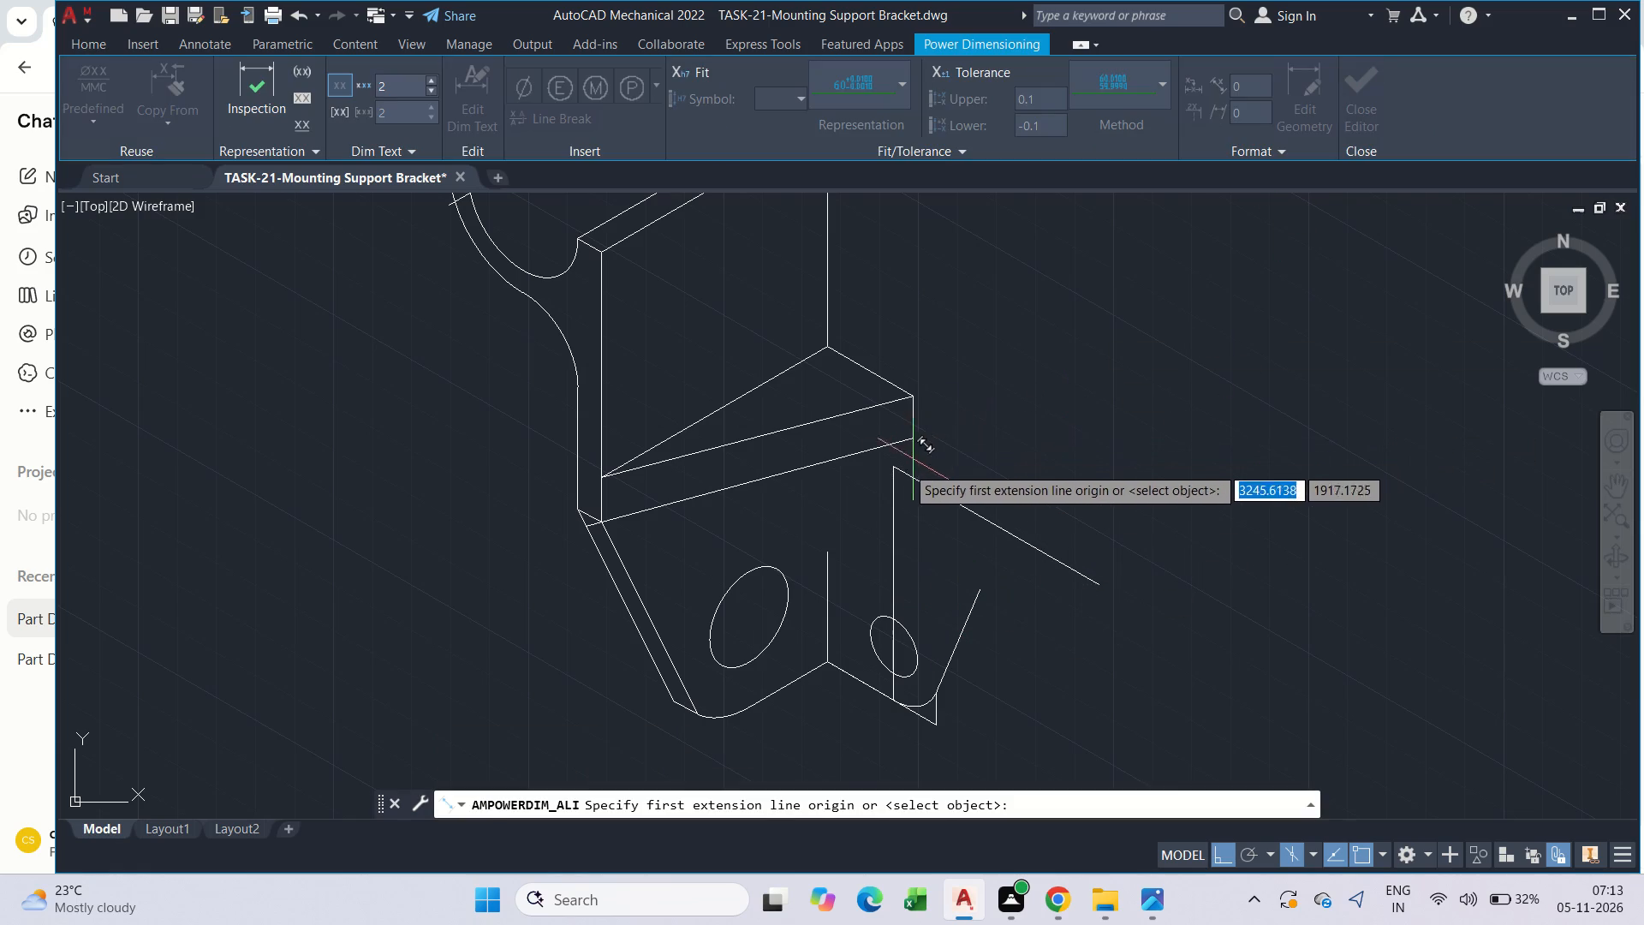
left_click_drag(898, 468, 896, 498)
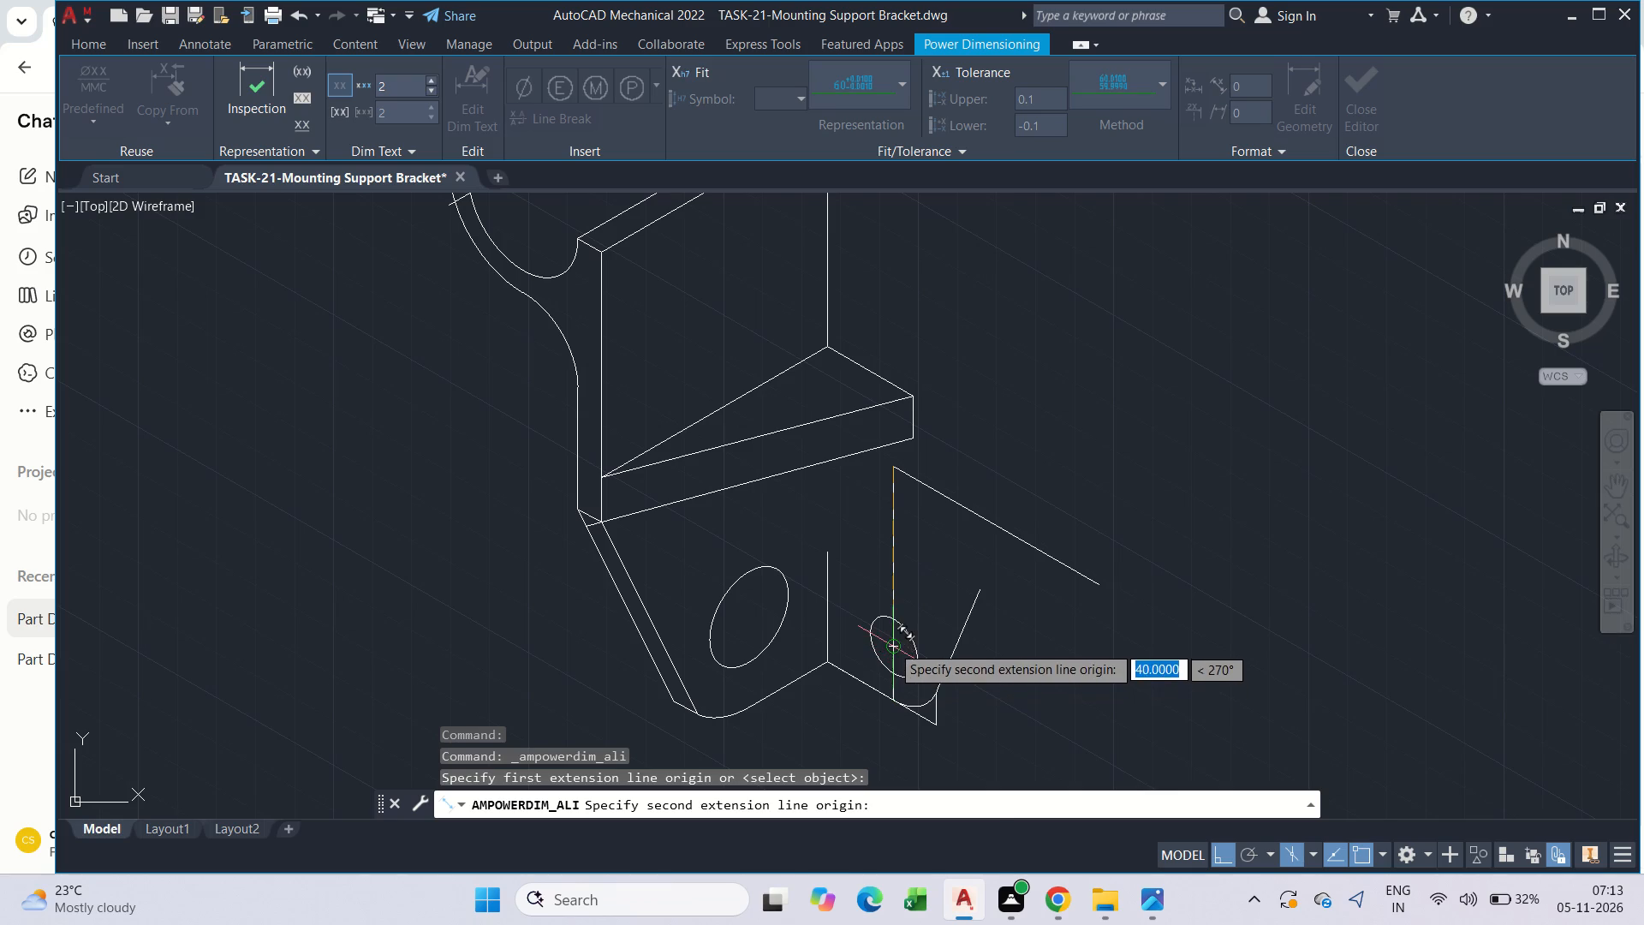
left_click_drag(891, 644, 905, 645)
left_click(1055, 738)
key("Escape")
key("Escape")
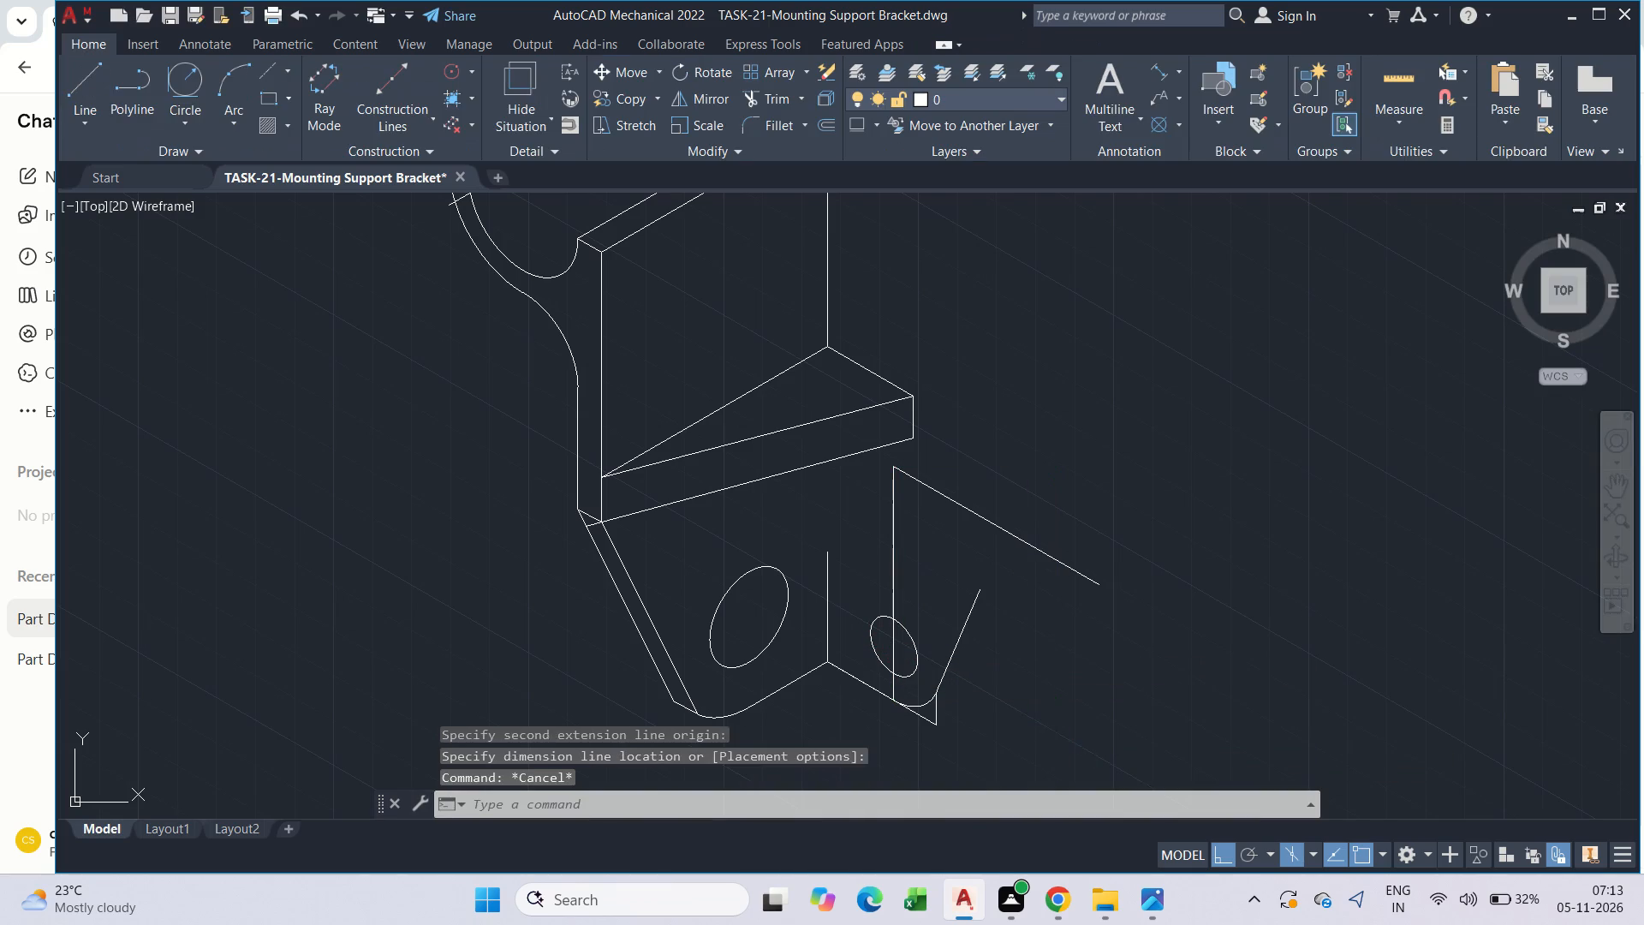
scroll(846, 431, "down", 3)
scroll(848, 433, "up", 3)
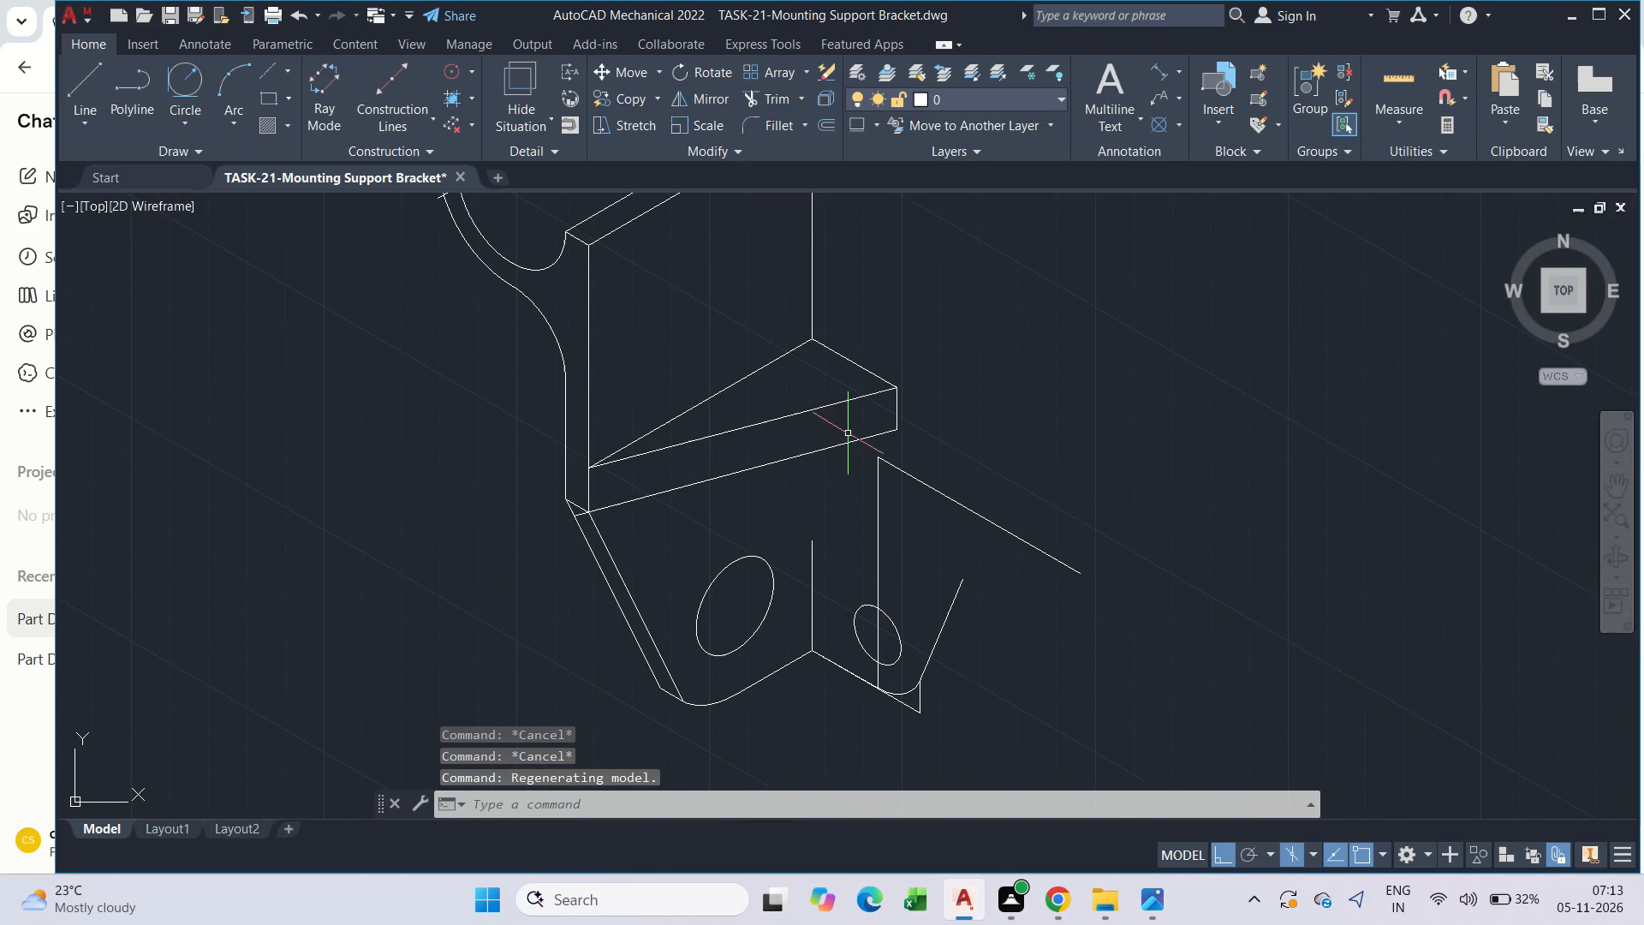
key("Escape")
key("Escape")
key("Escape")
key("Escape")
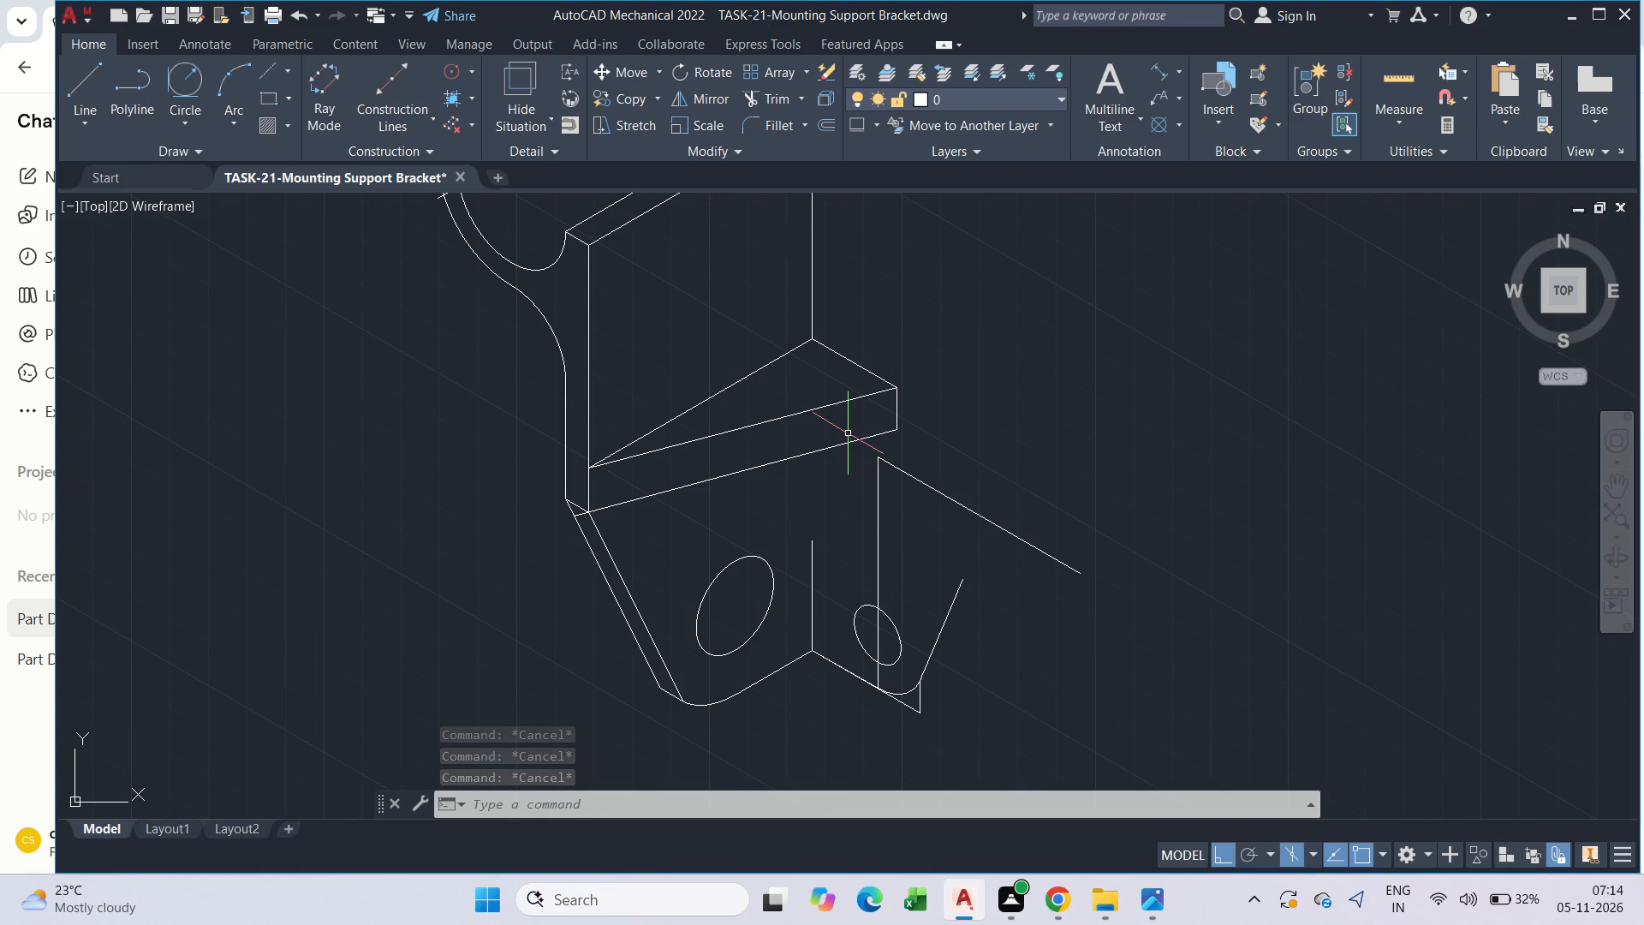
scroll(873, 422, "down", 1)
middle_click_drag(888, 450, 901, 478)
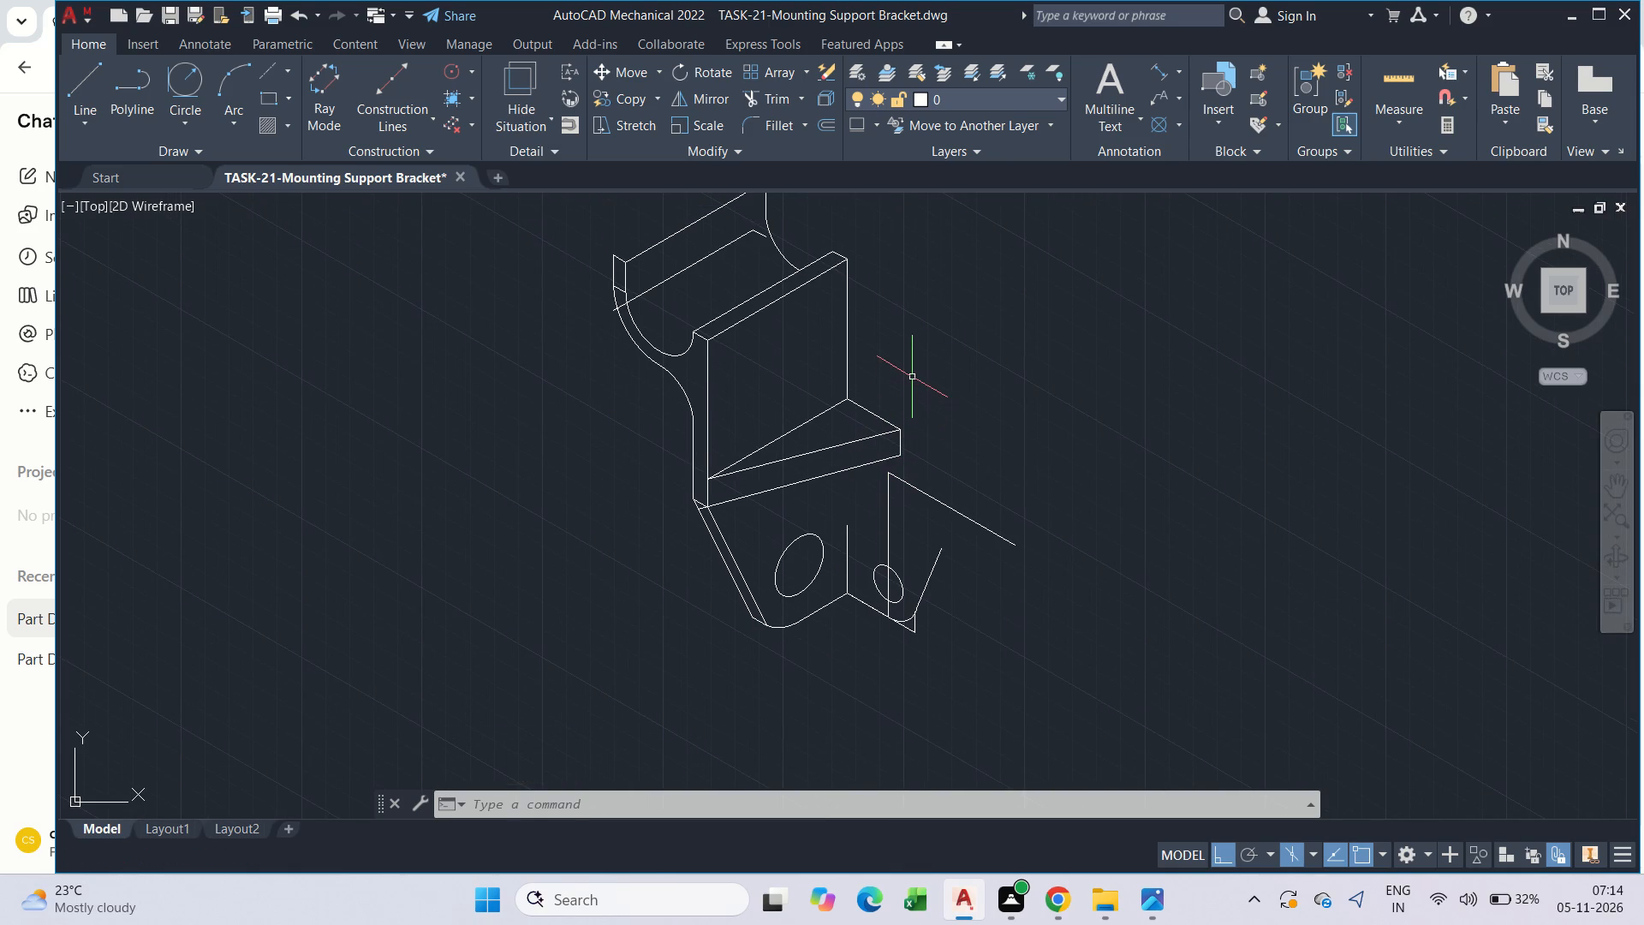
Draw a line 28 along the 330° isometric axis from the plate's top outer corner, continuing straight down past the lower lug.
type("l")
key("space")
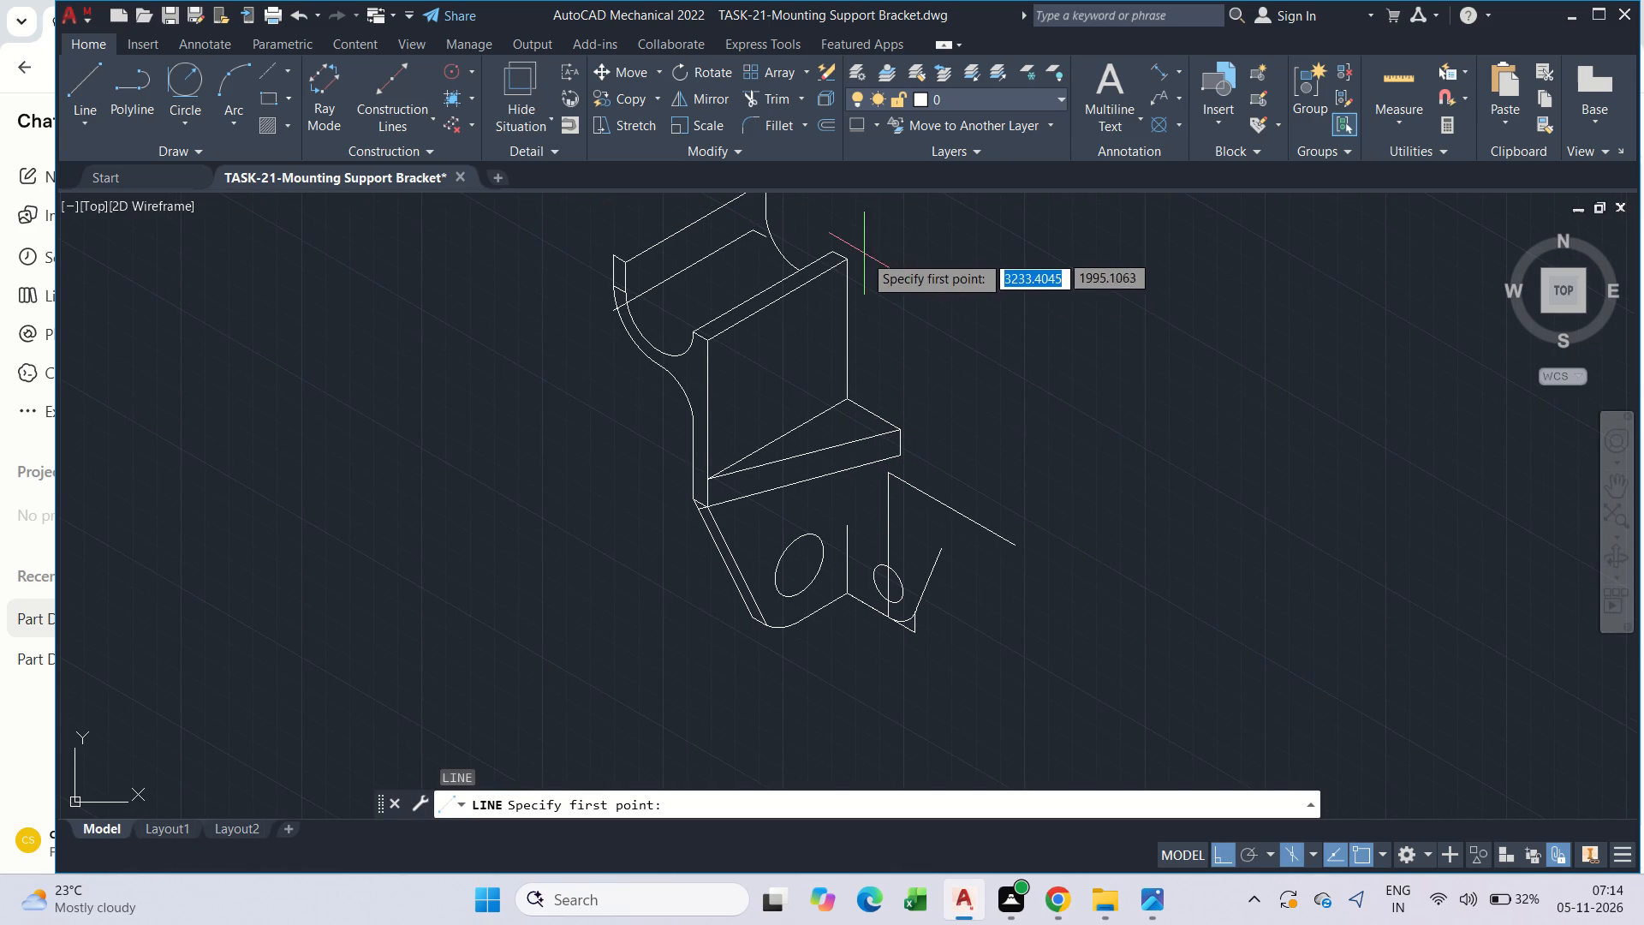
left_click(845, 263)
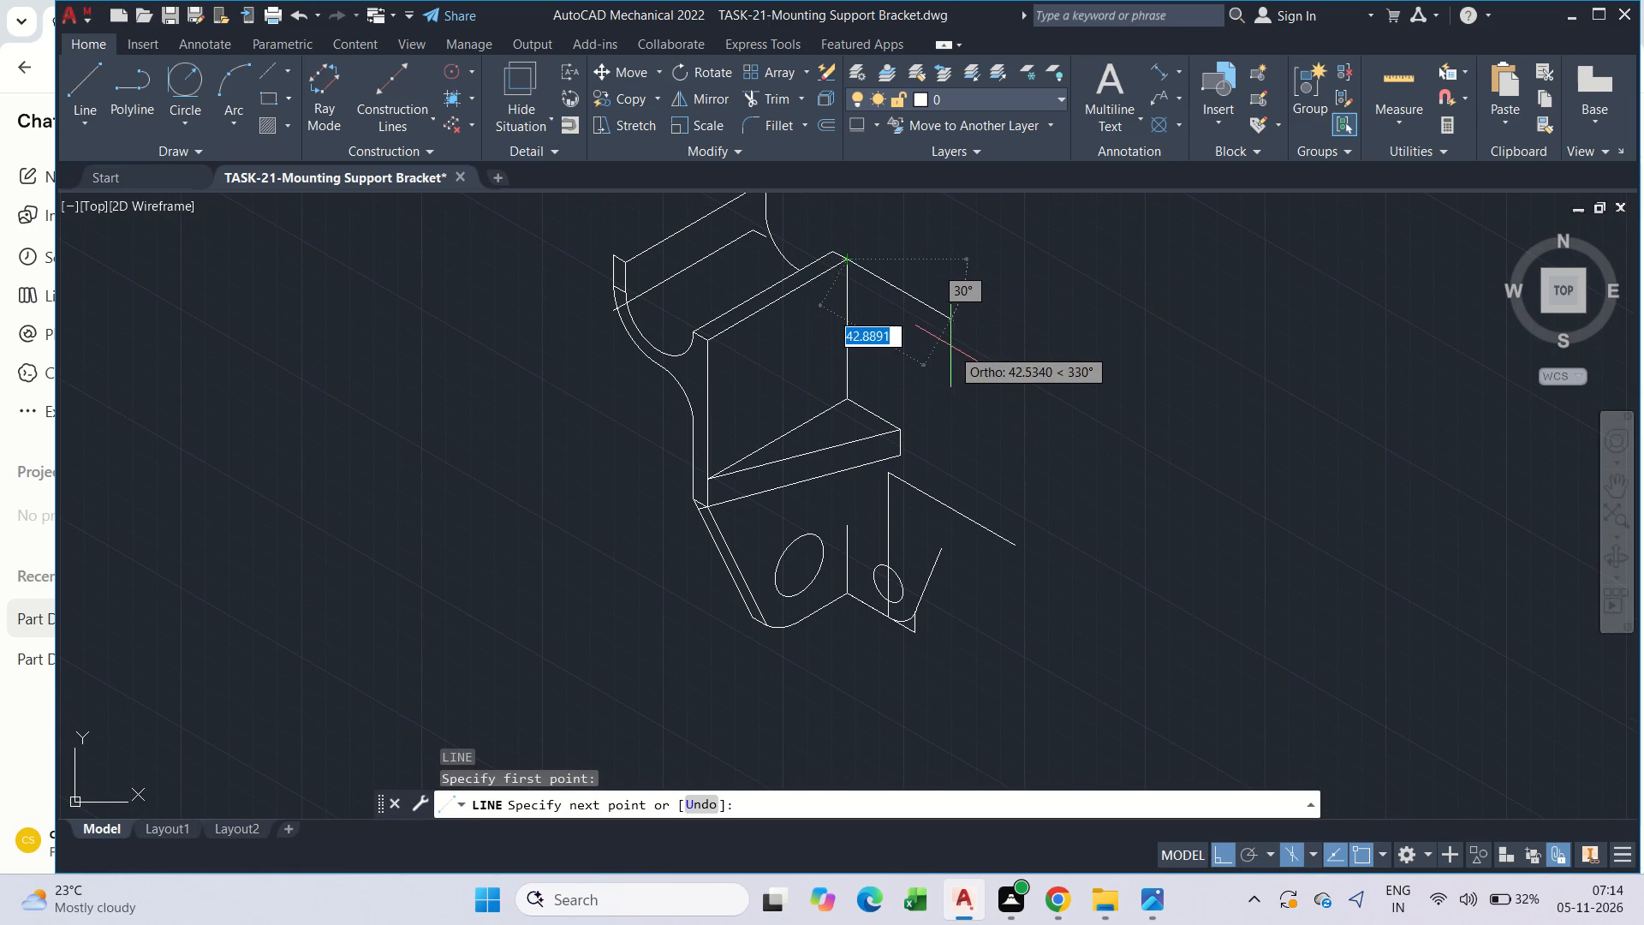
type("28")
key("Return")
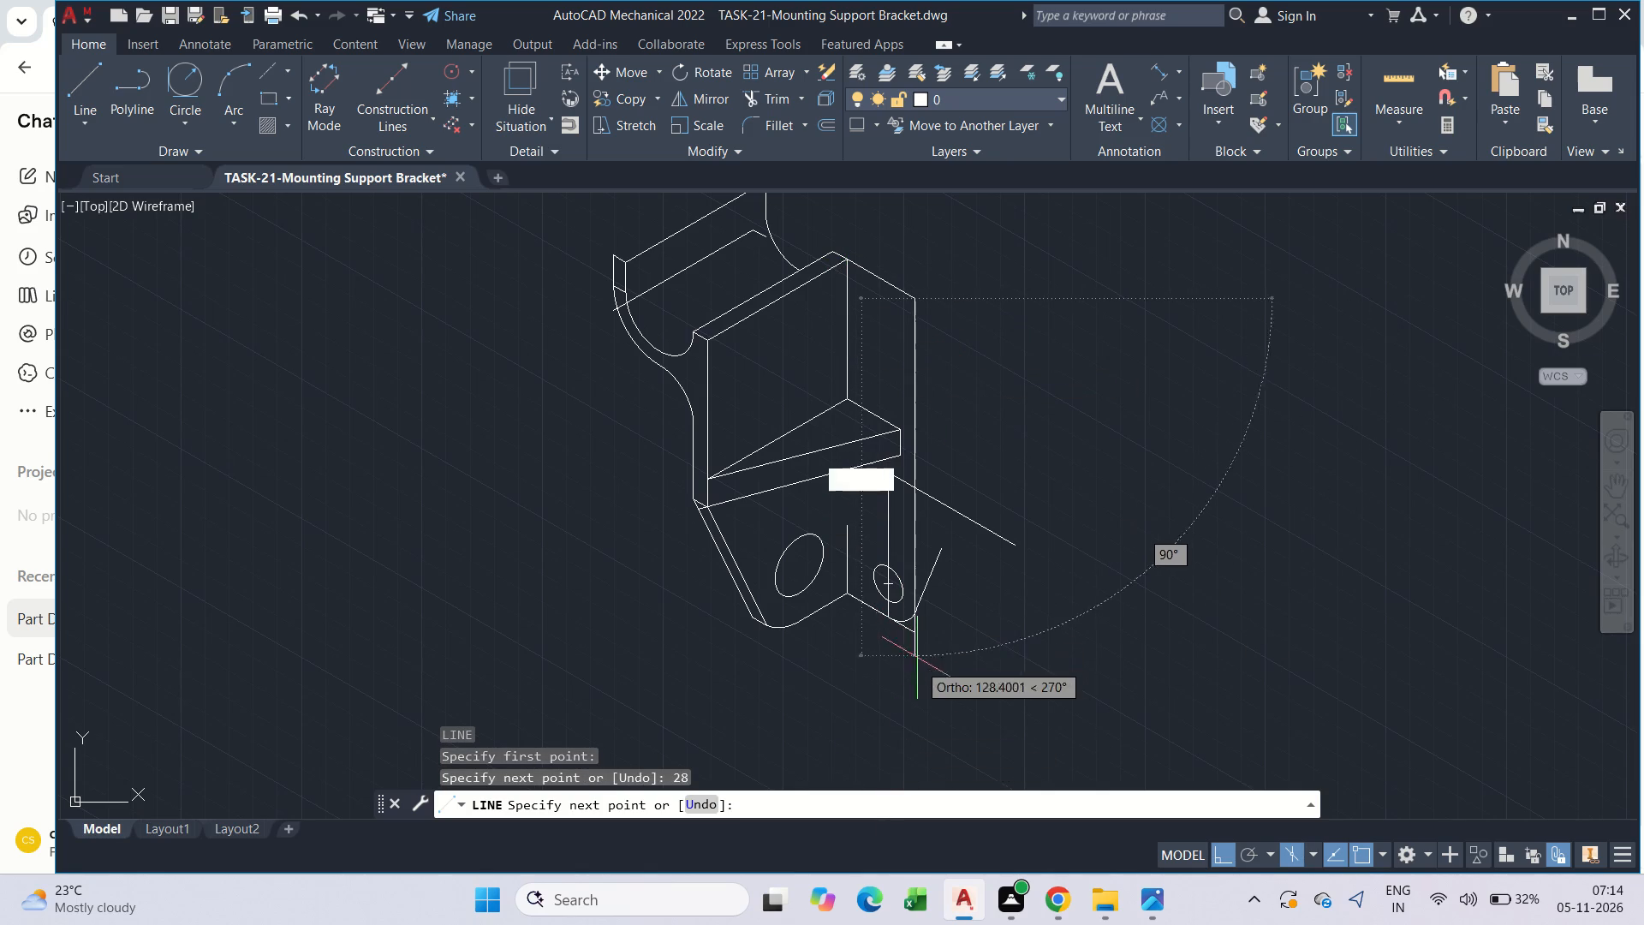
left_click(927, 739)
key("Escape")
scroll(908, 488, "up", 2)
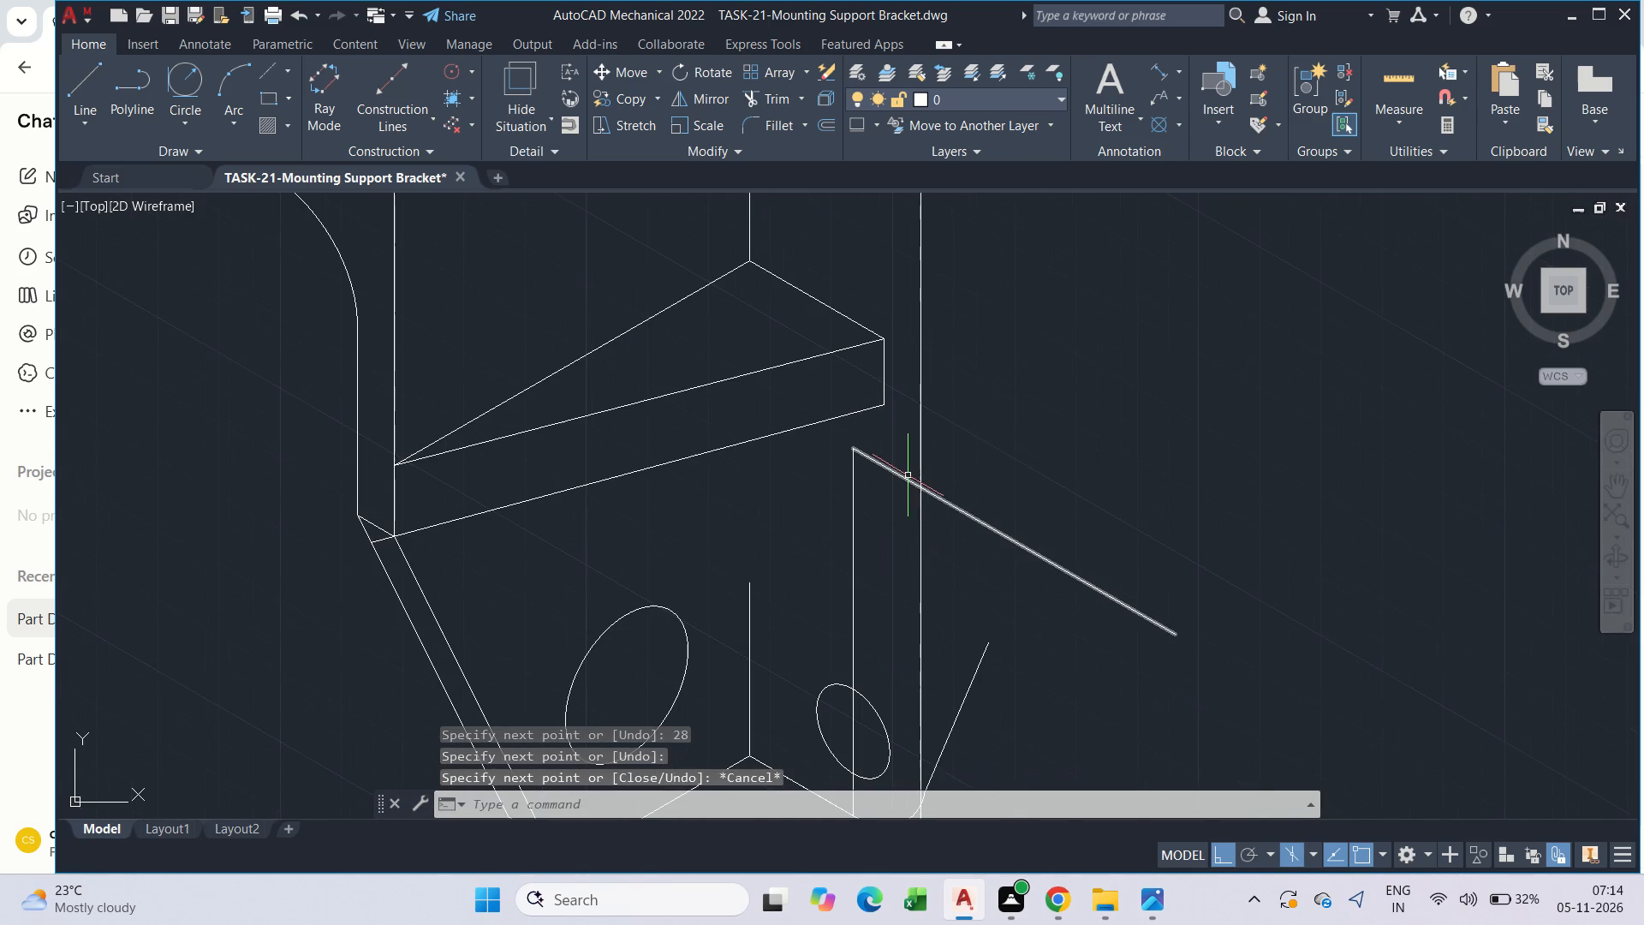
key("Escape")
key("Escape")
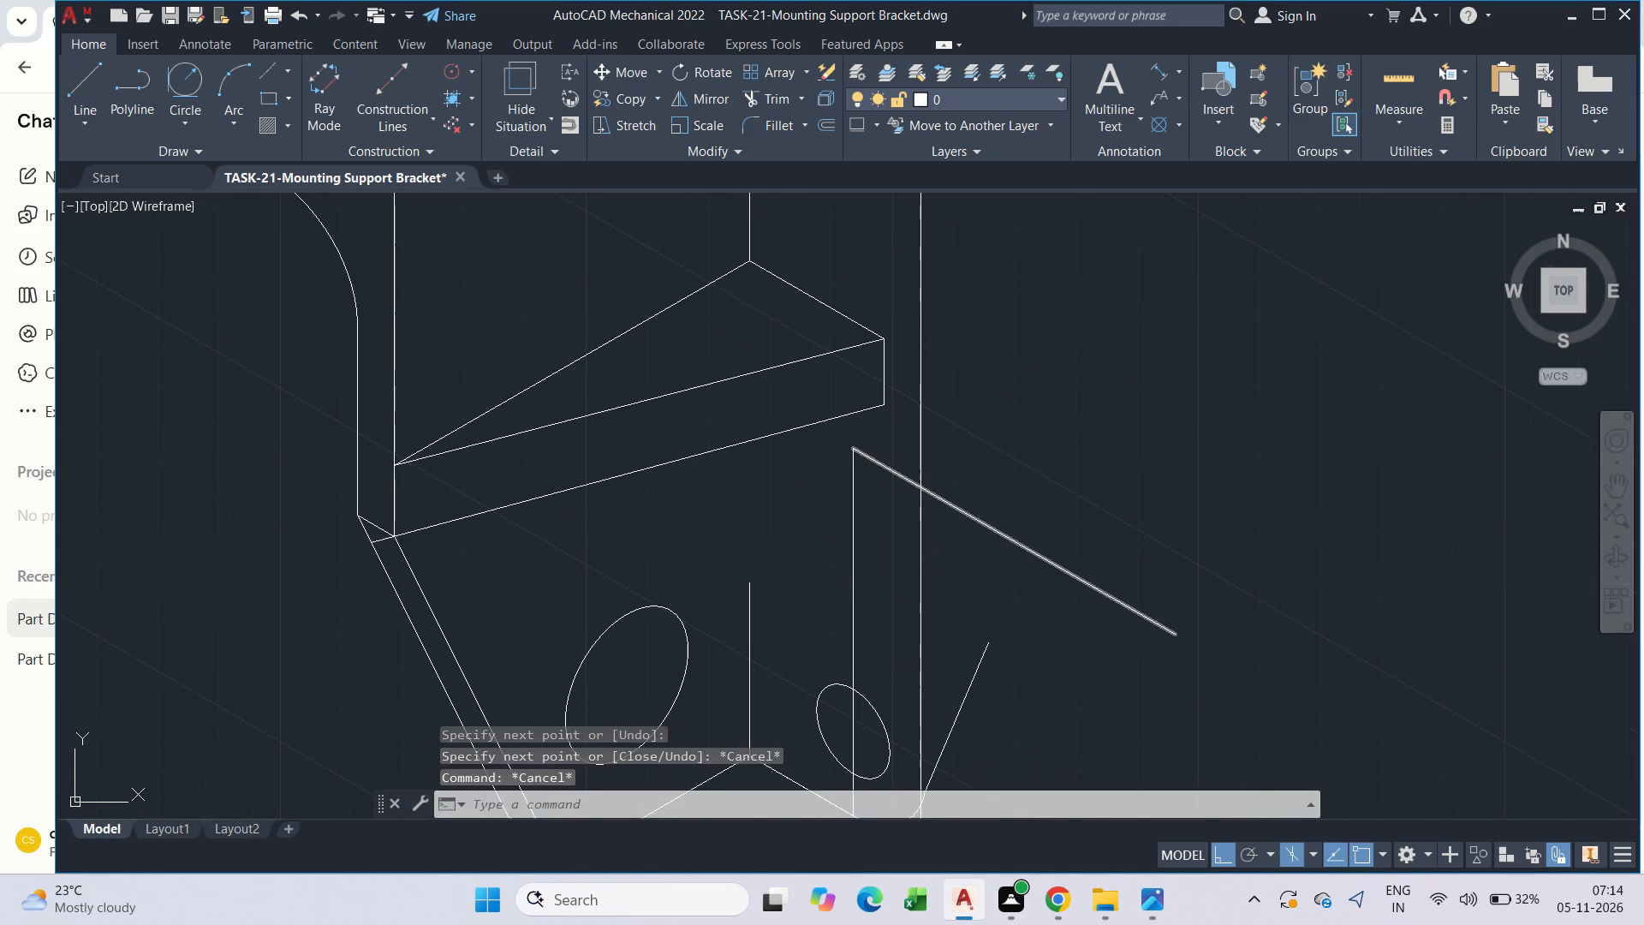
Trim the short stub of the lower diagonal that overshoots the plate's lower-left corner.
scroll(377, 551, "up", 2)
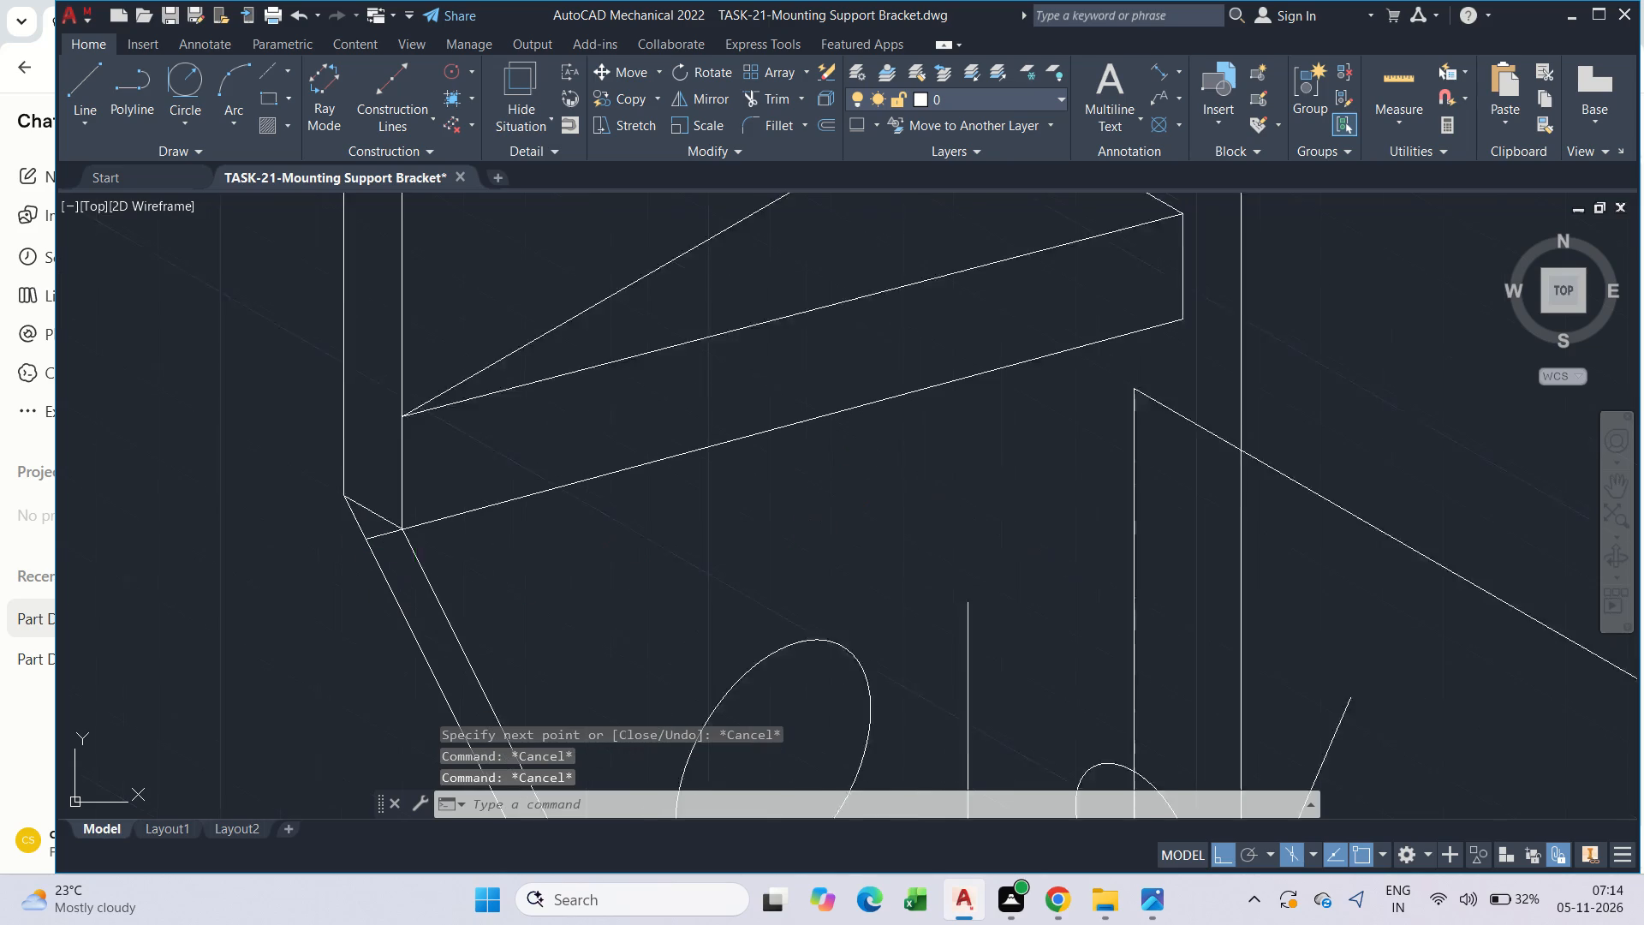
key("t")
type("r")
key("space")
left_click_drag(390, 520, 392, 522)
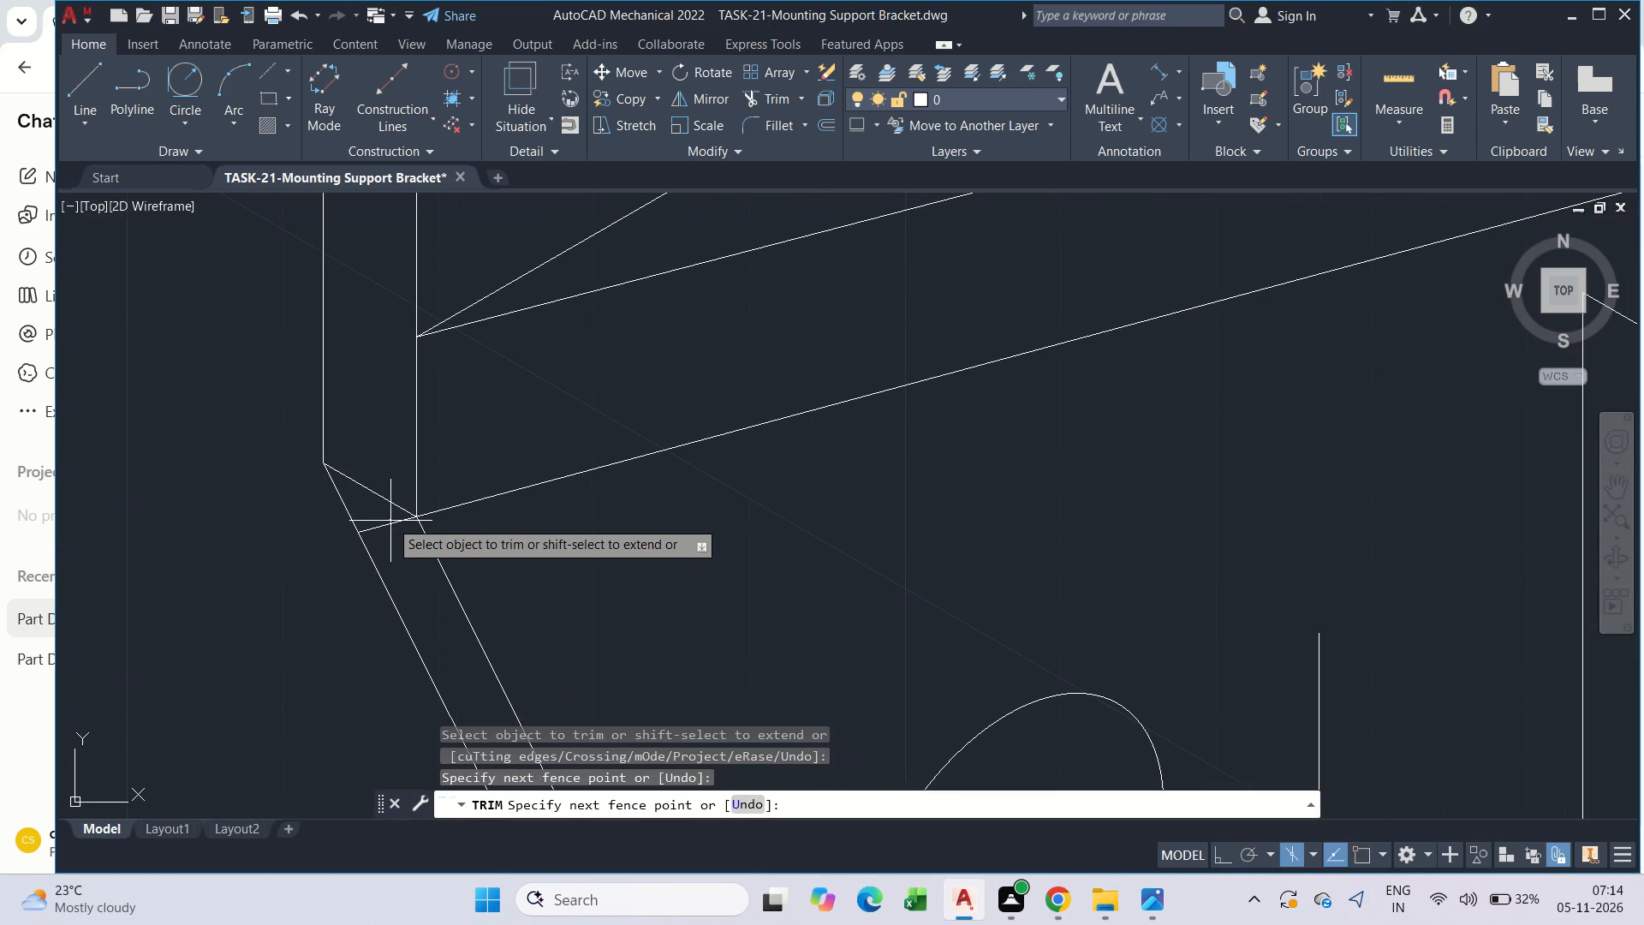
left_click_drag(392, 522, 407, 540)
scroll(407, 540, "down", 1)
key("Escape")
scroll(1085, 451, "down", 1)
middle_click(1085, 451)
key("Escape")
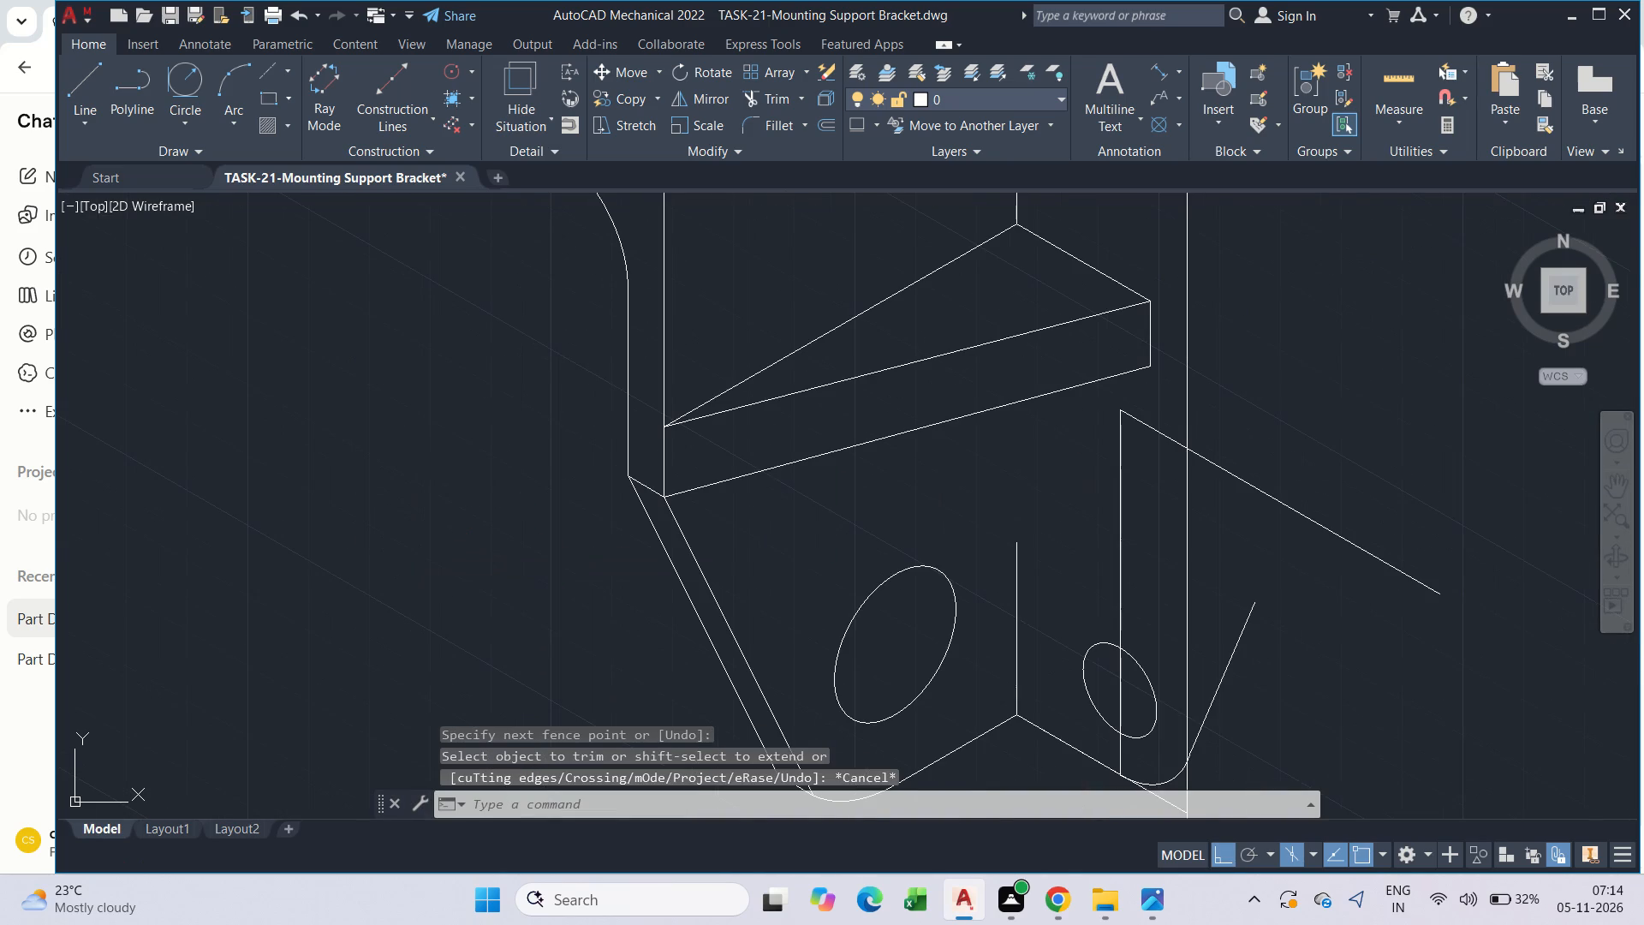
Save the drawing.
key("ctrl+s")
key("ctrl+s")
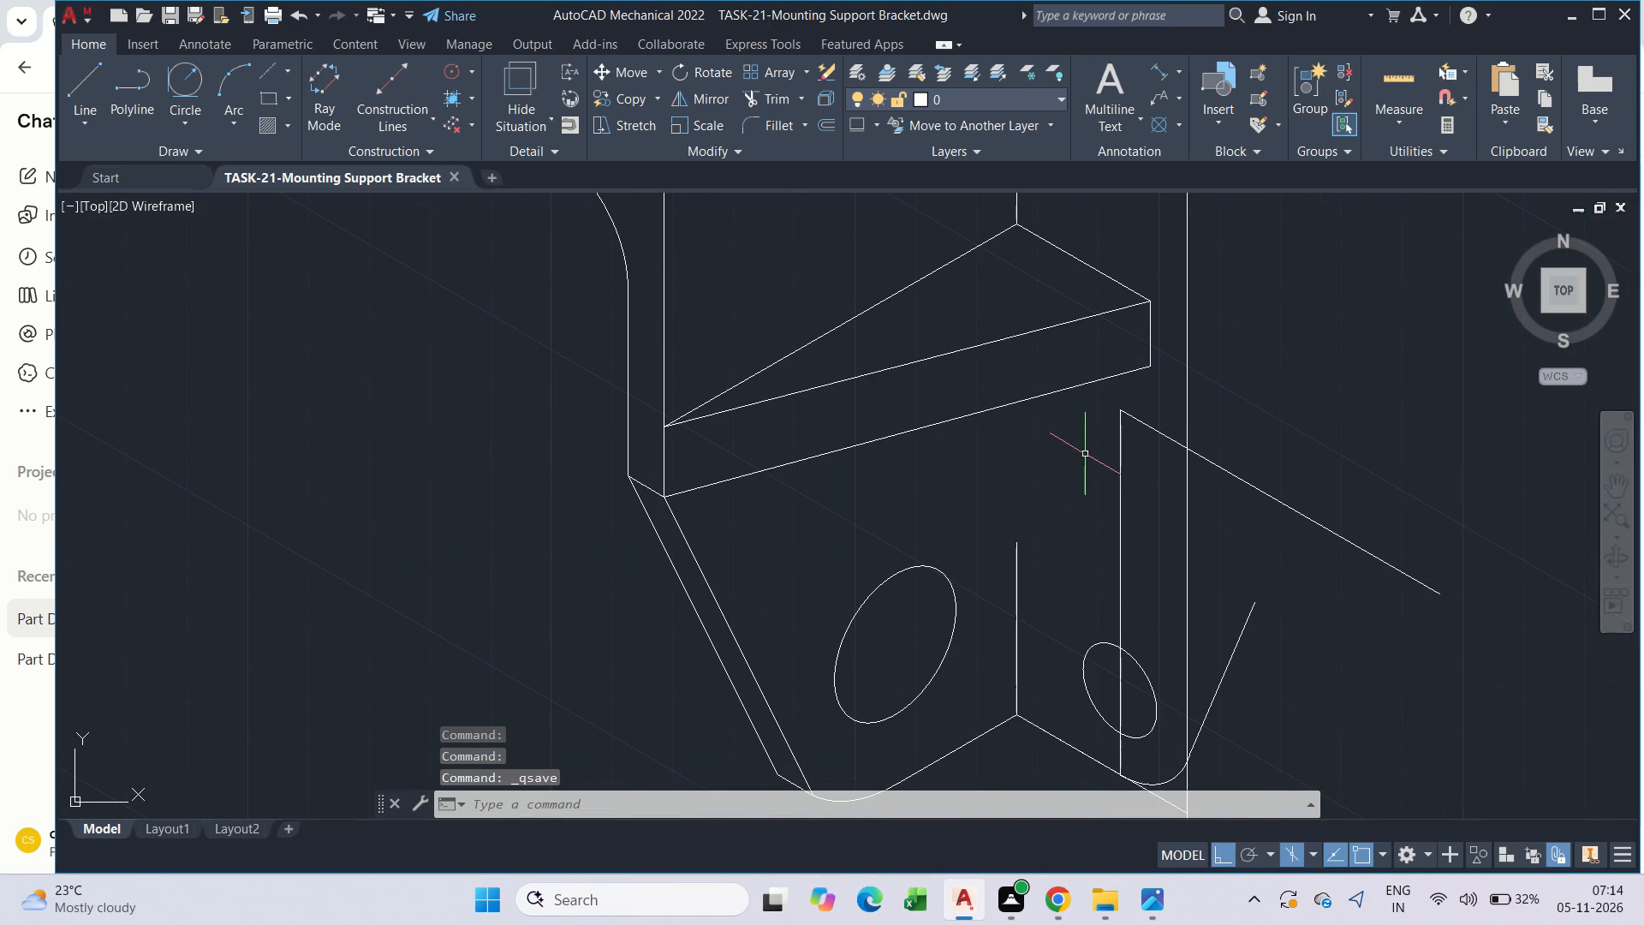
key("Escape")
key("Escape")
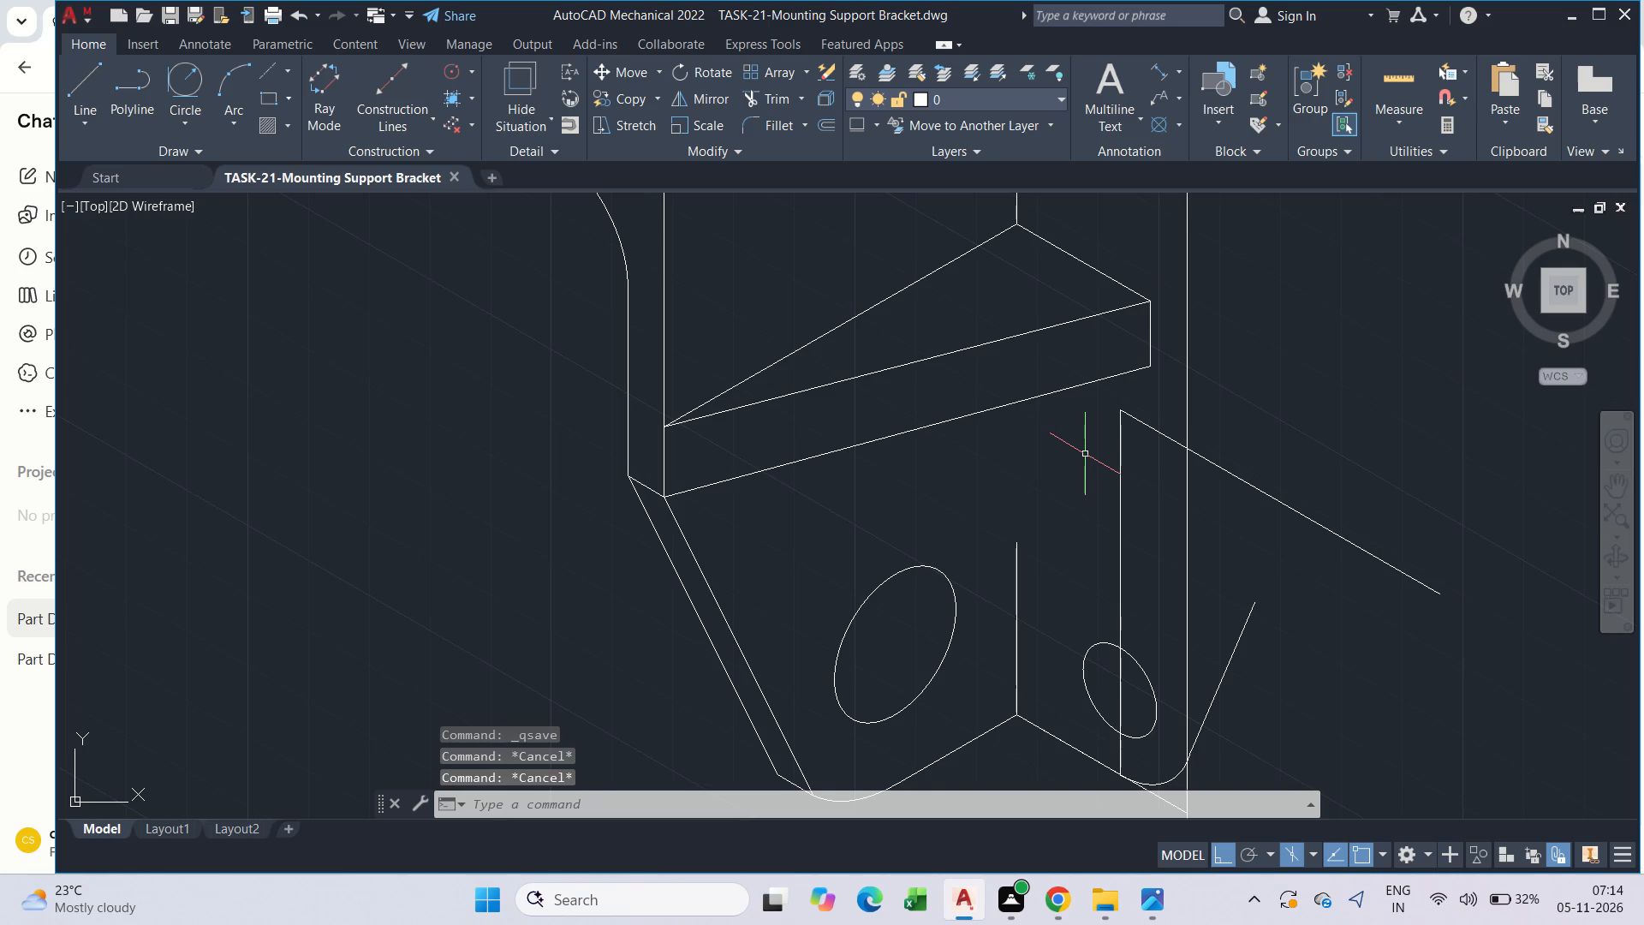
Draw an isocircle of diameter 12 centred where the new long vertical crosses the 330° isometric line.
type("el")
left_click(1115, 502)
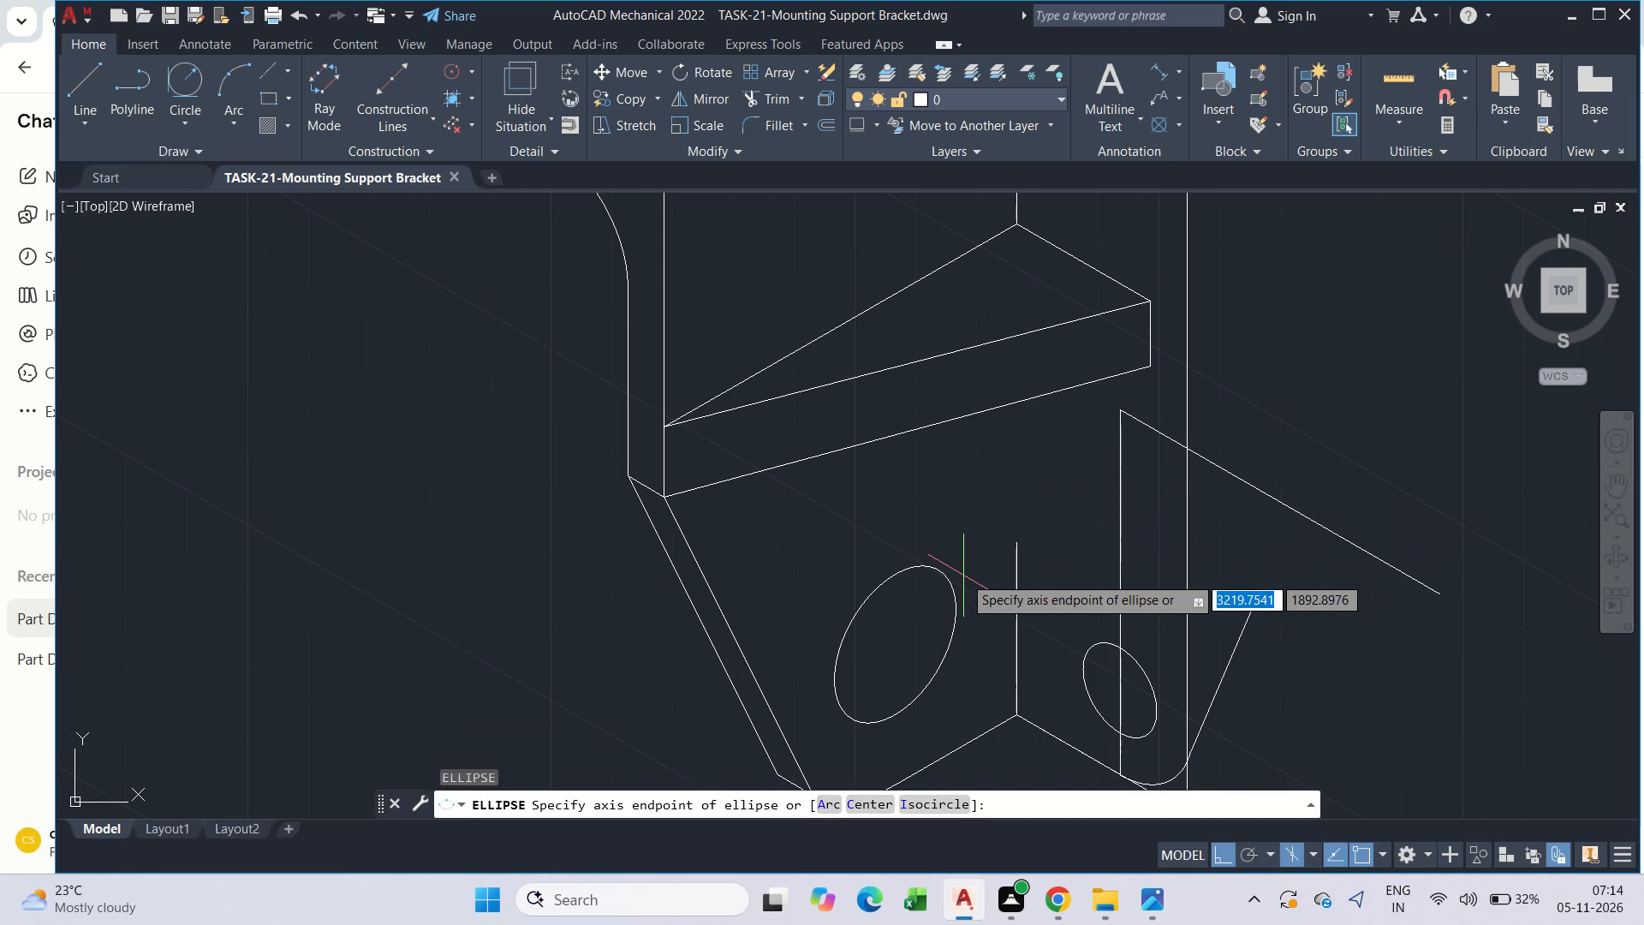
type("i")
key("space")
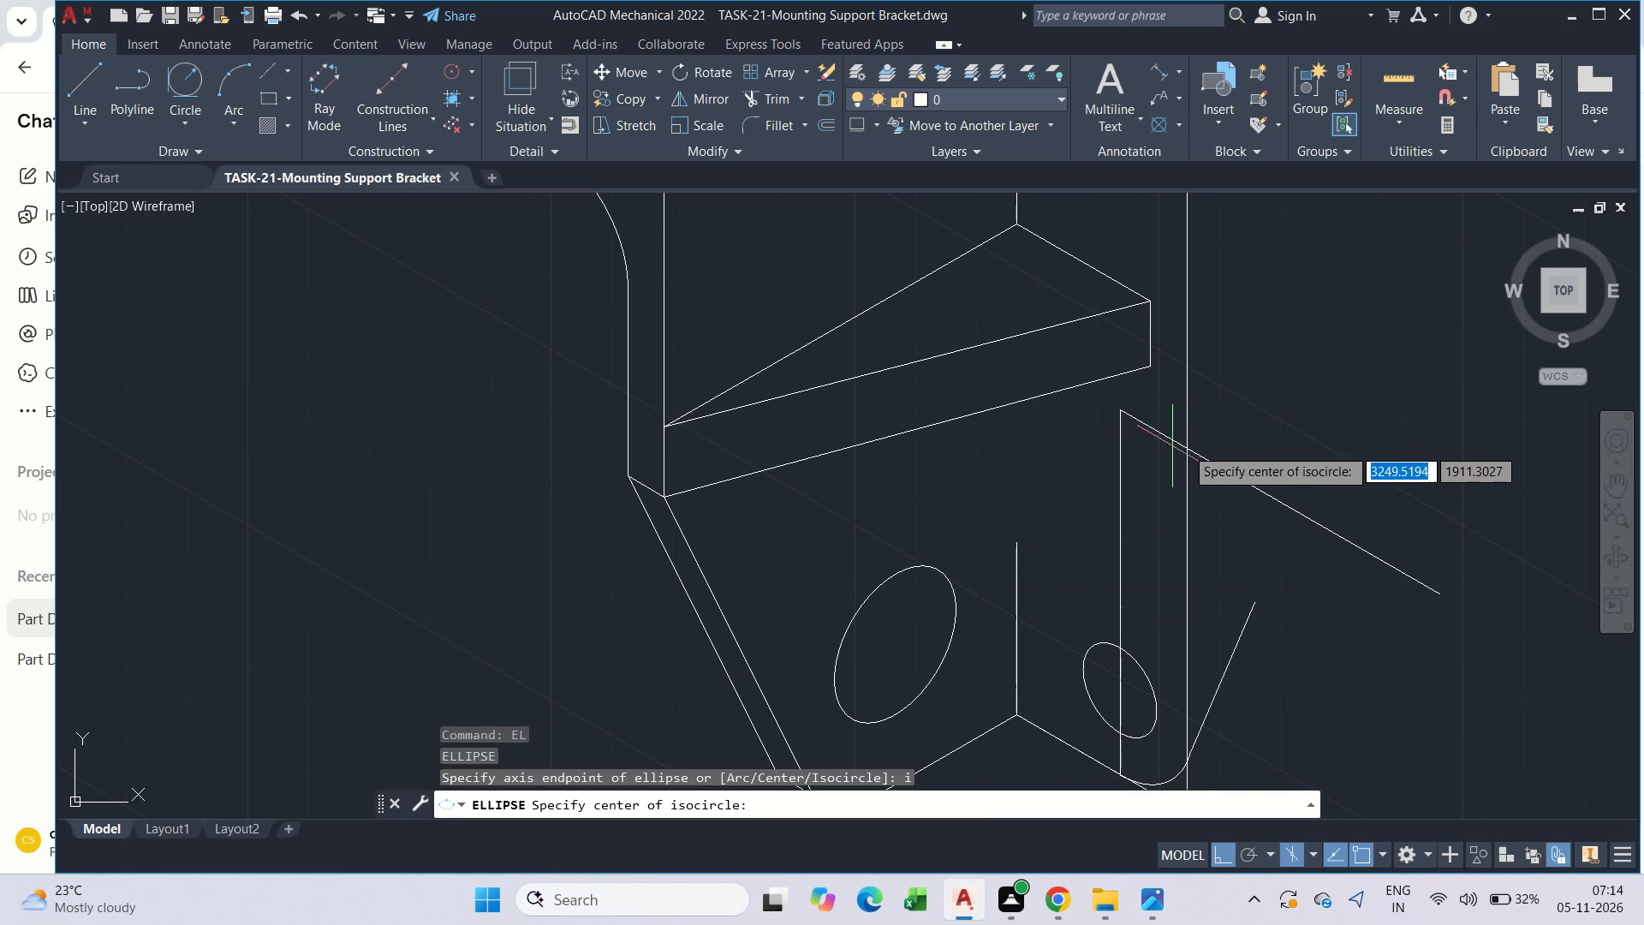
left_click(1188, 447)
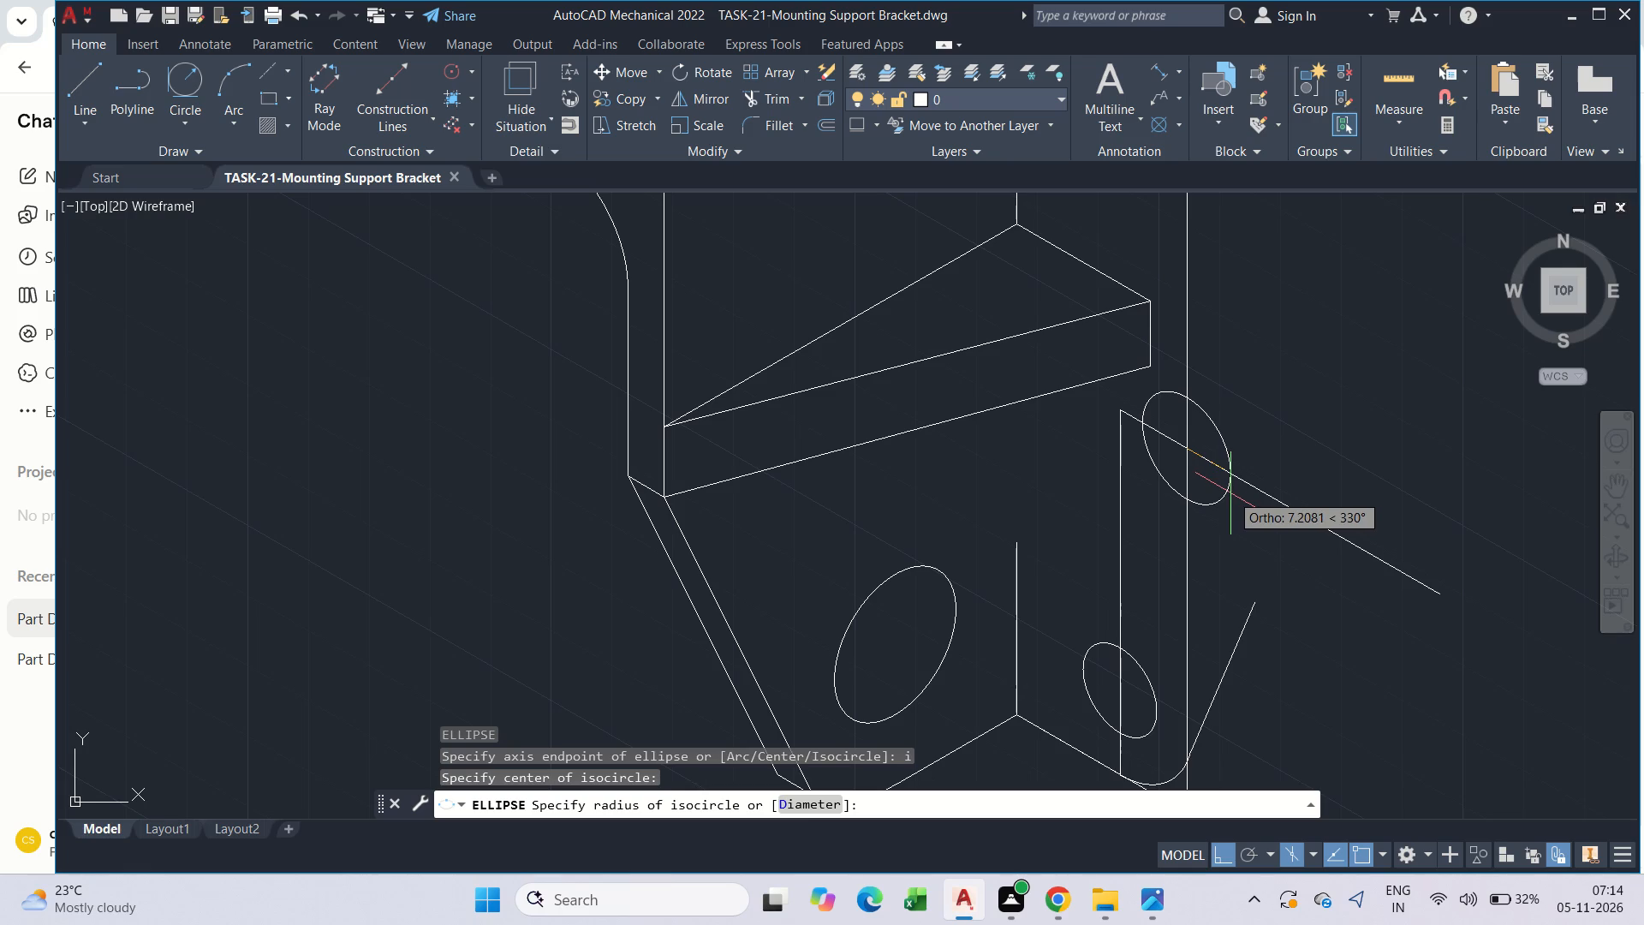
type("d 12")
key("Return")
key("Escape")
key("Escape")
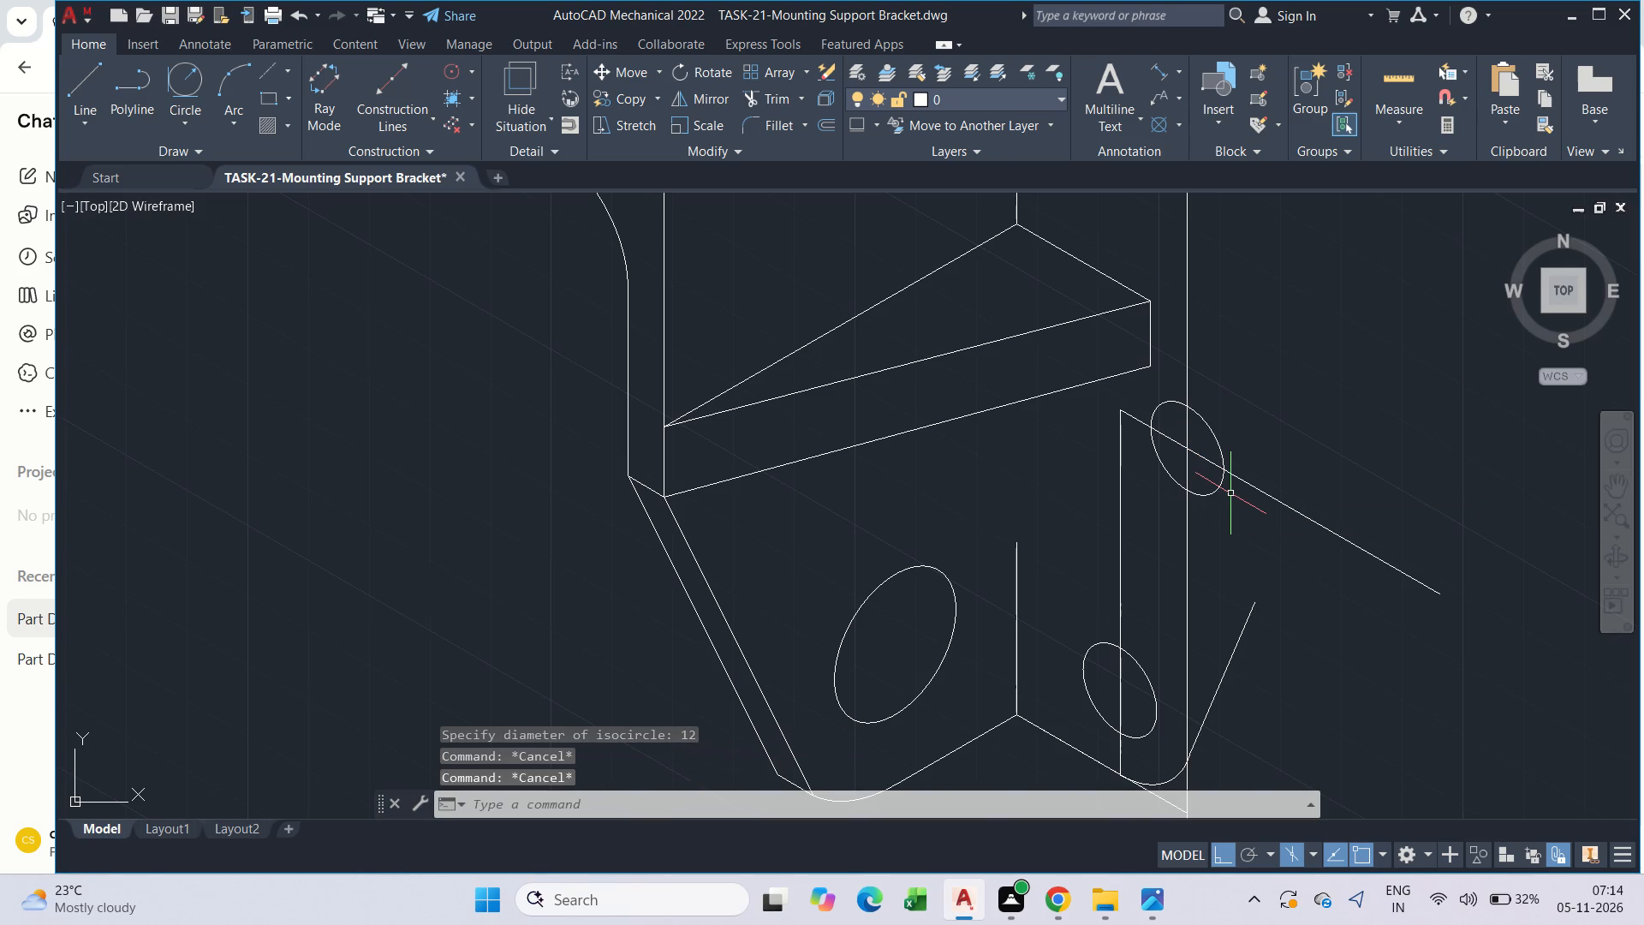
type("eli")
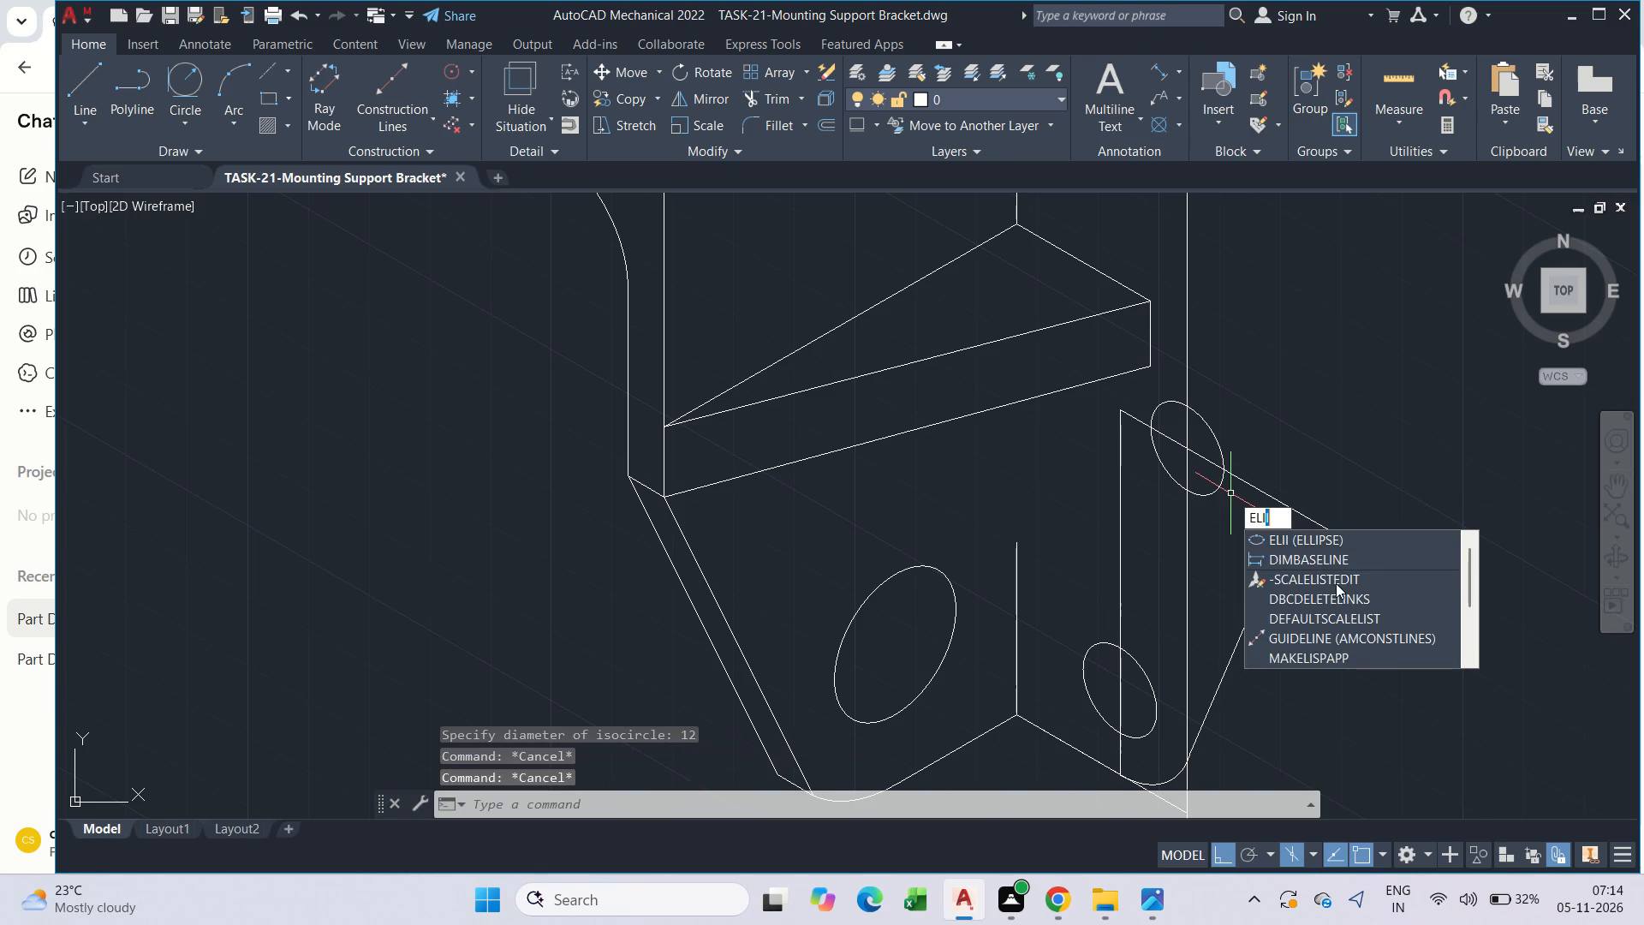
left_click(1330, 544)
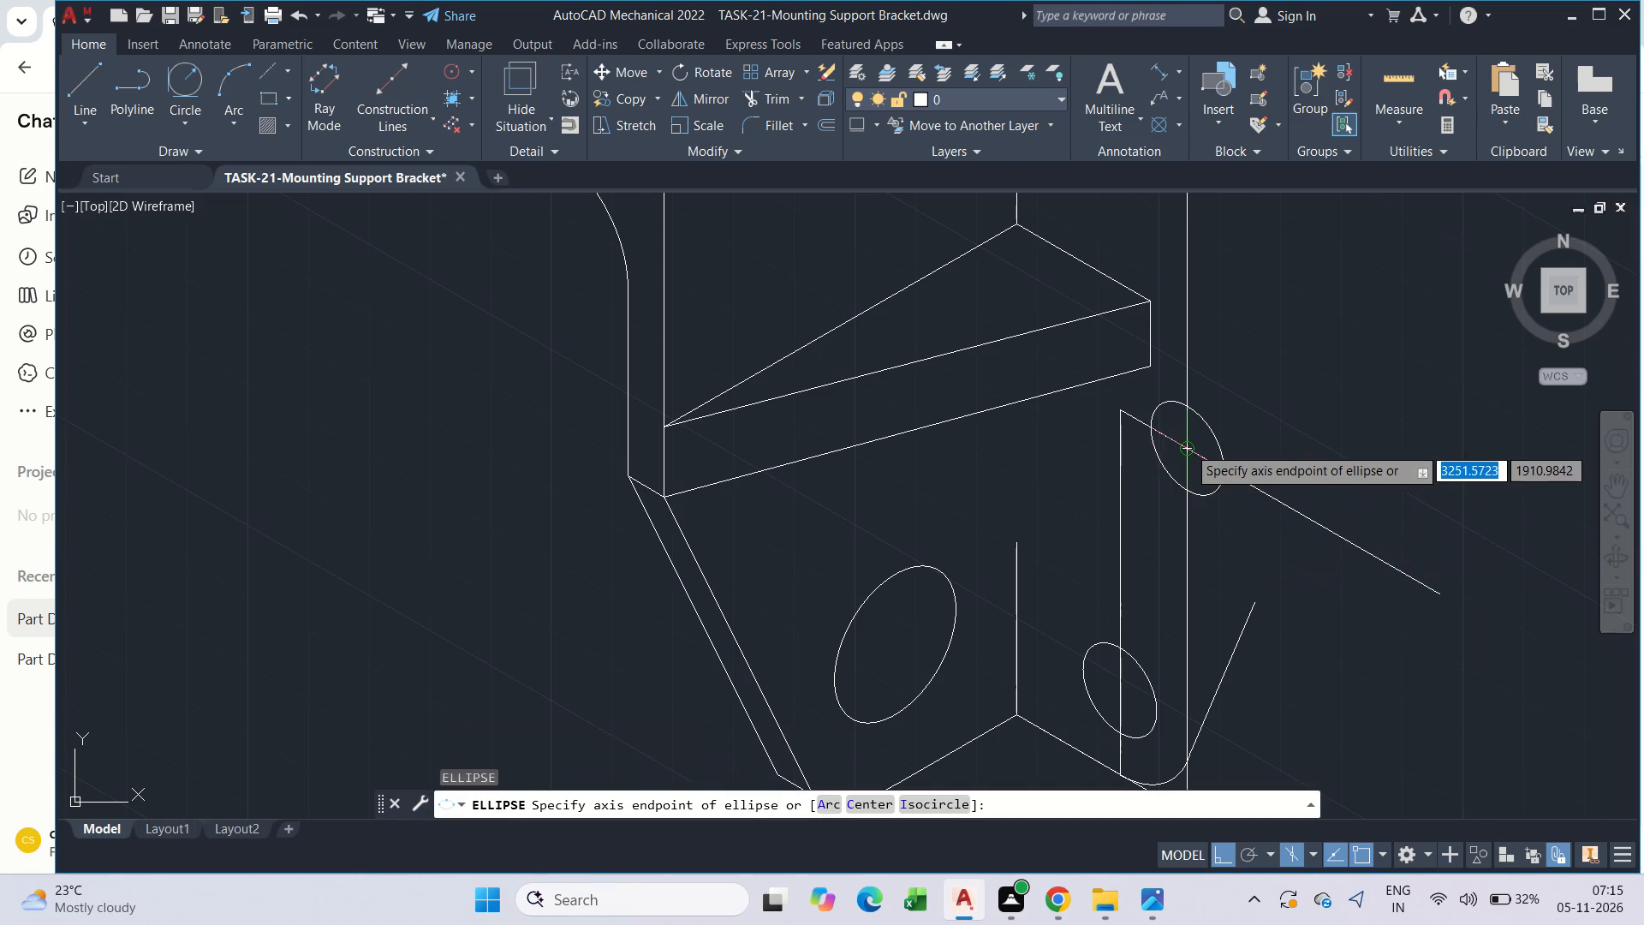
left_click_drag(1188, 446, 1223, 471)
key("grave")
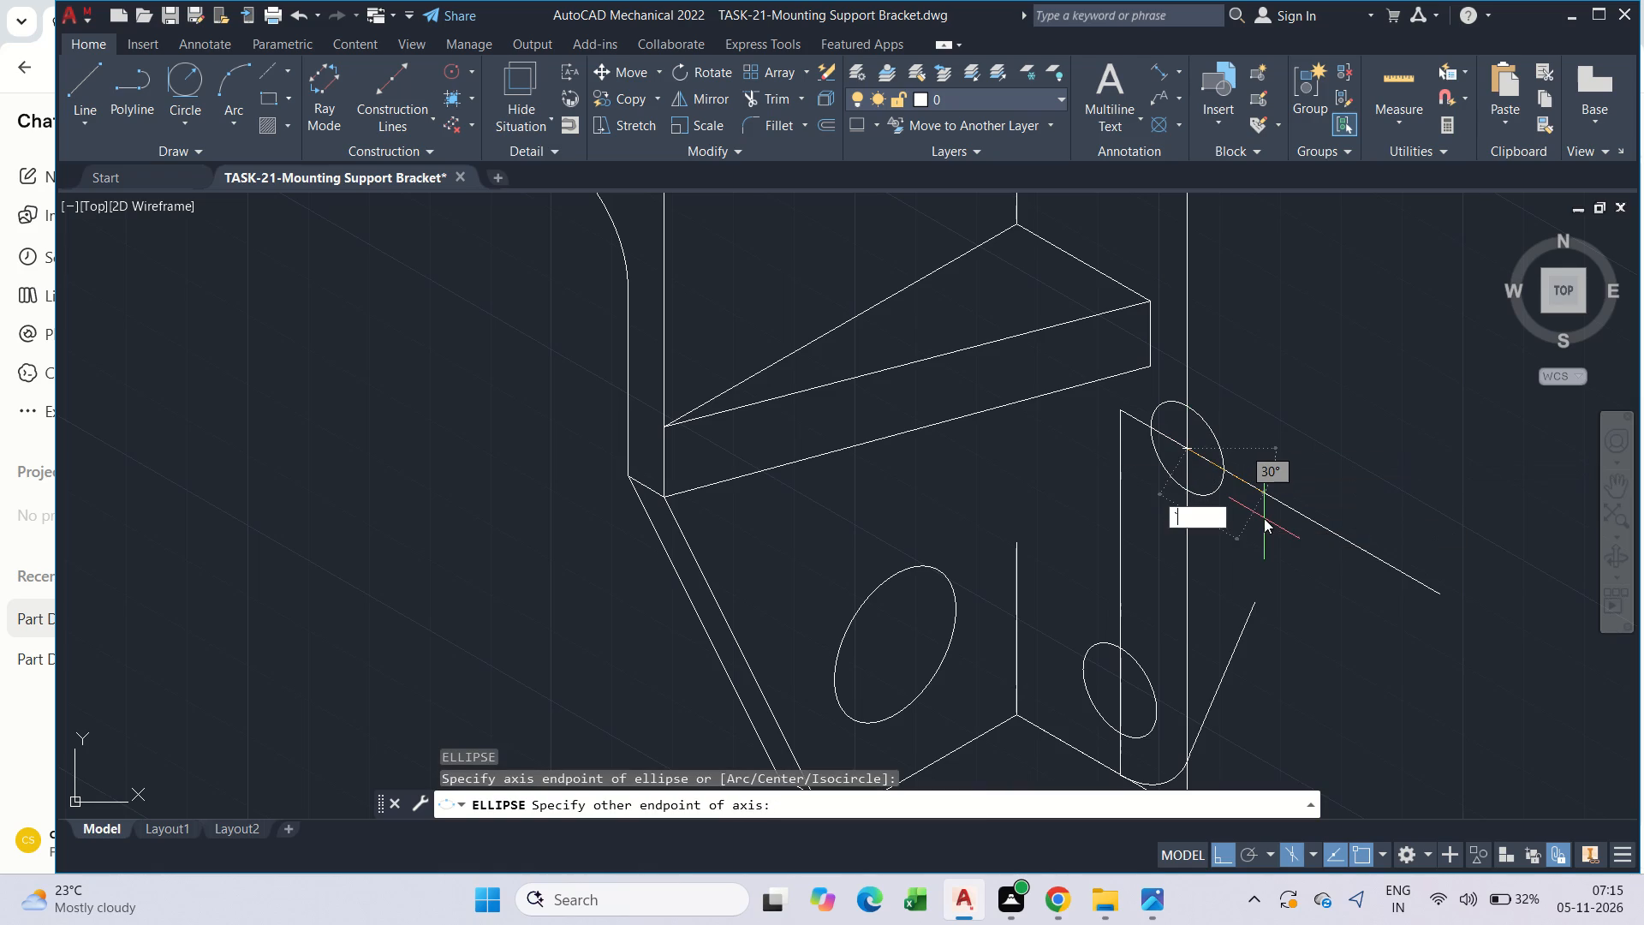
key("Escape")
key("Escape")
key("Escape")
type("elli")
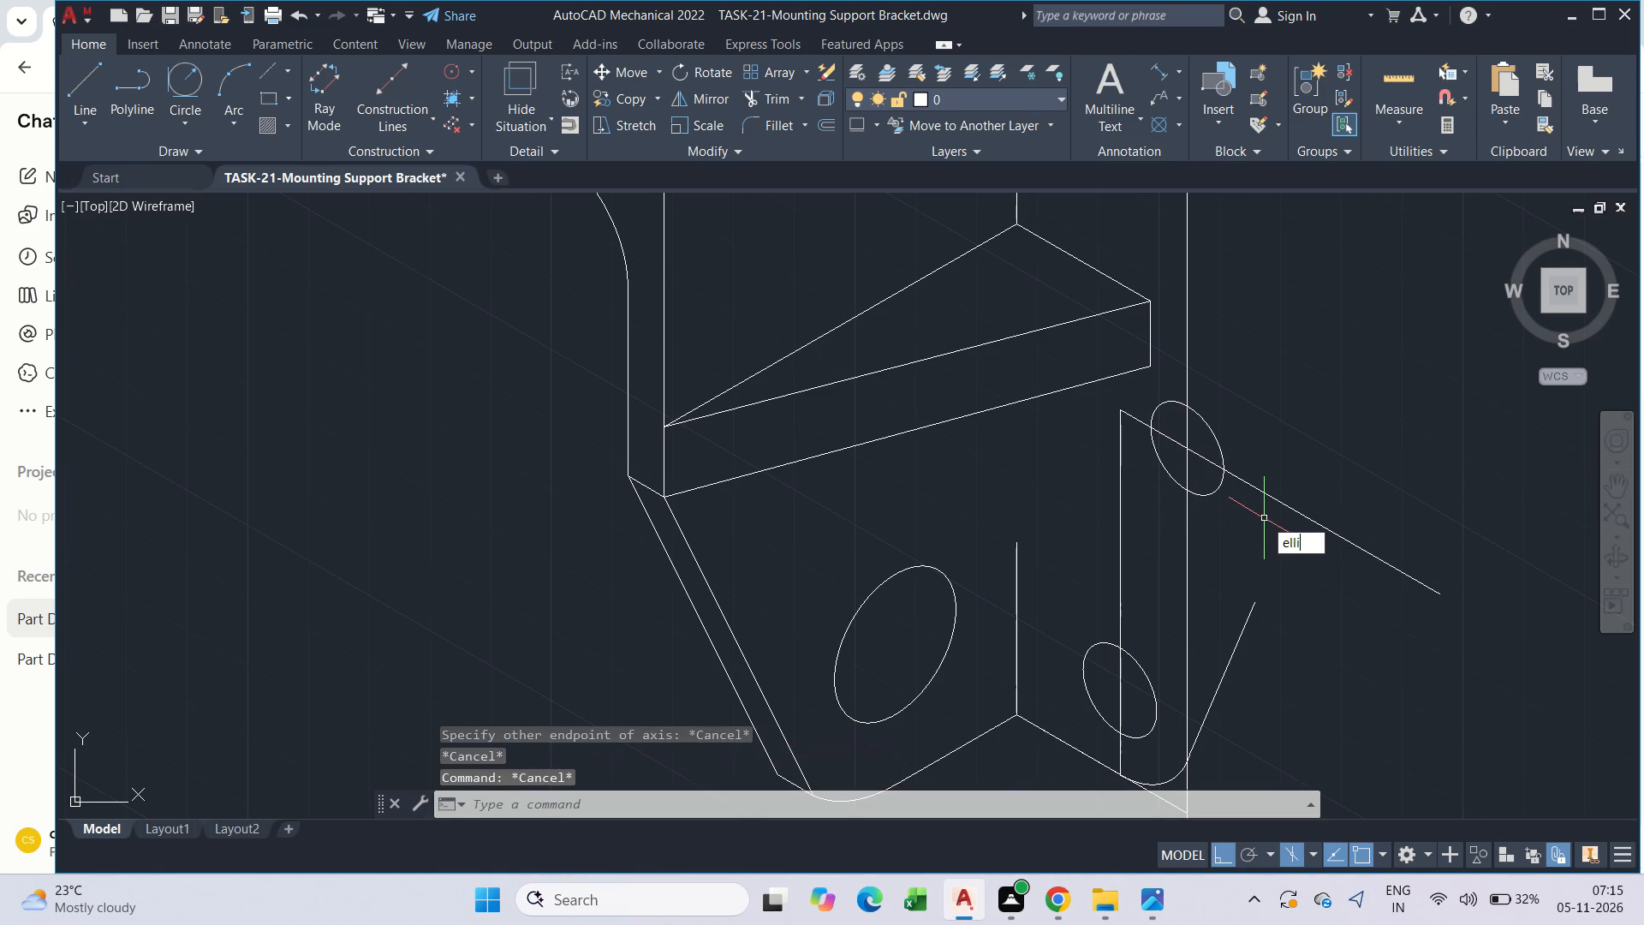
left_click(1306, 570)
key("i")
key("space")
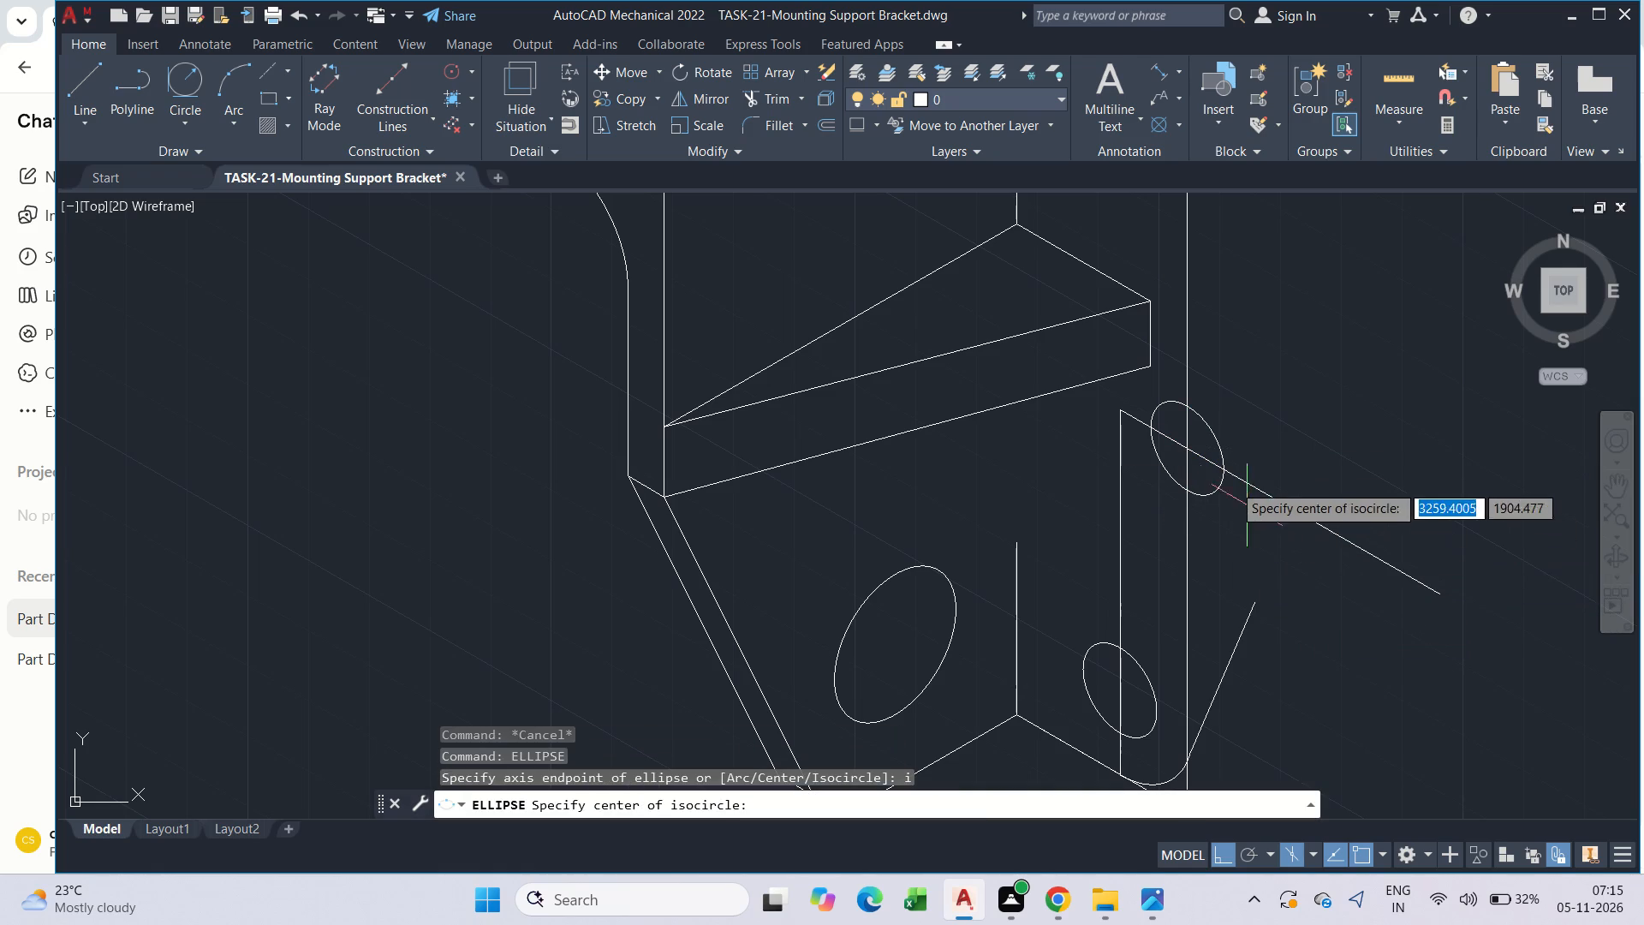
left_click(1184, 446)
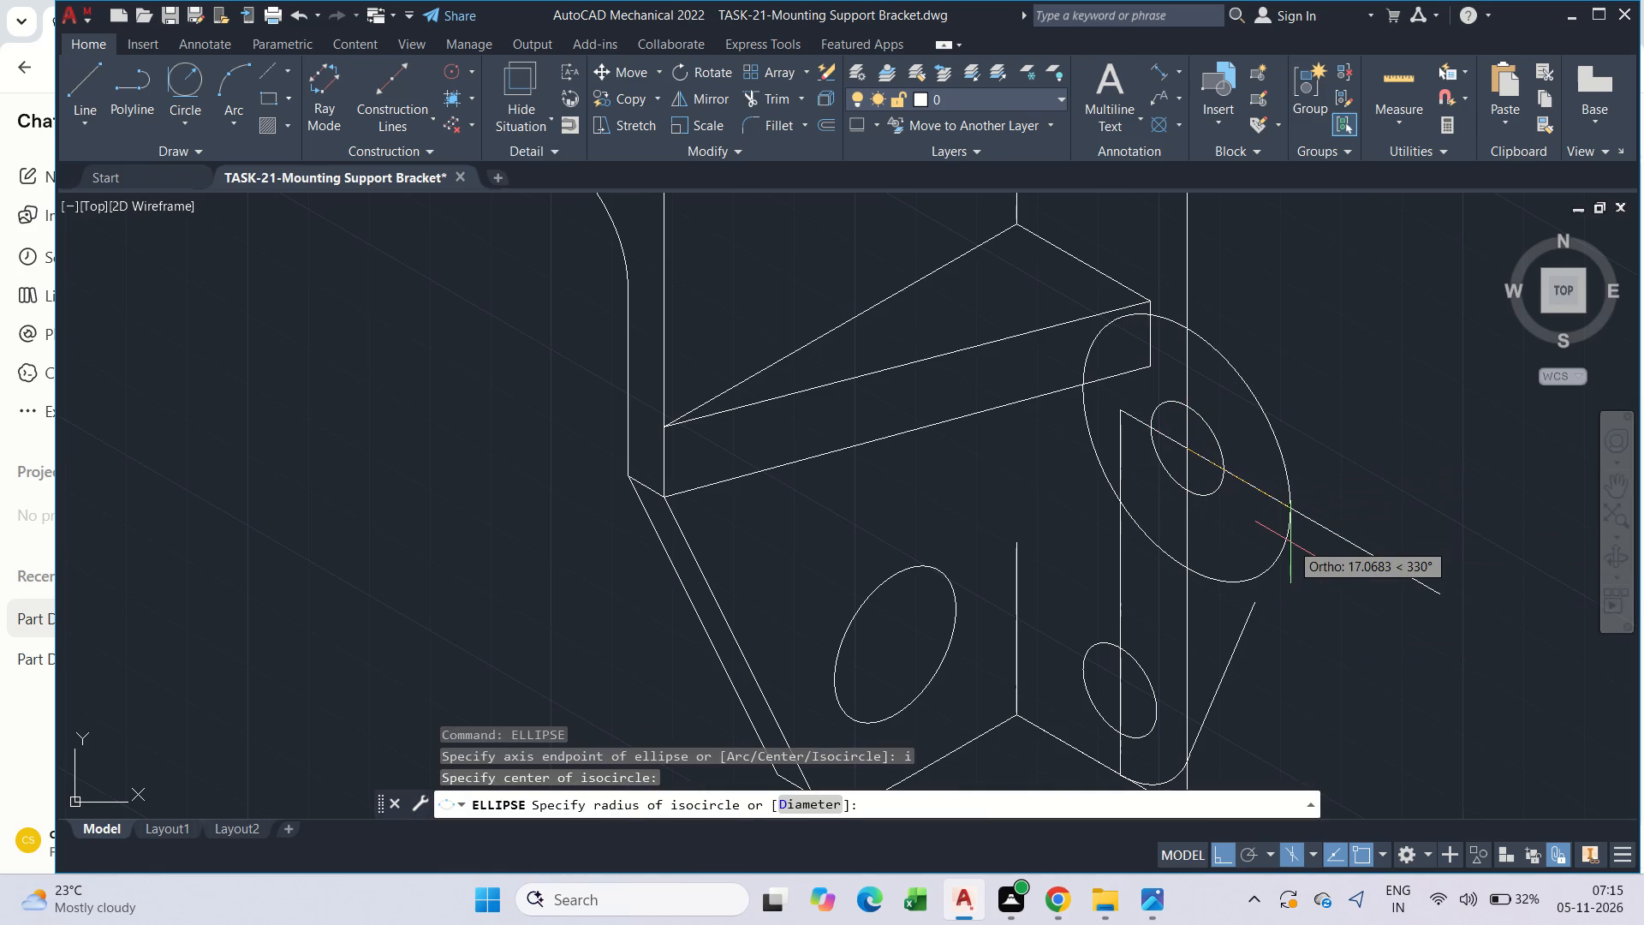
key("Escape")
Draw a concentric isocircle of radius 12 around the new 12-diameter isocircle.
type("elli")
left_click(1349, 588)
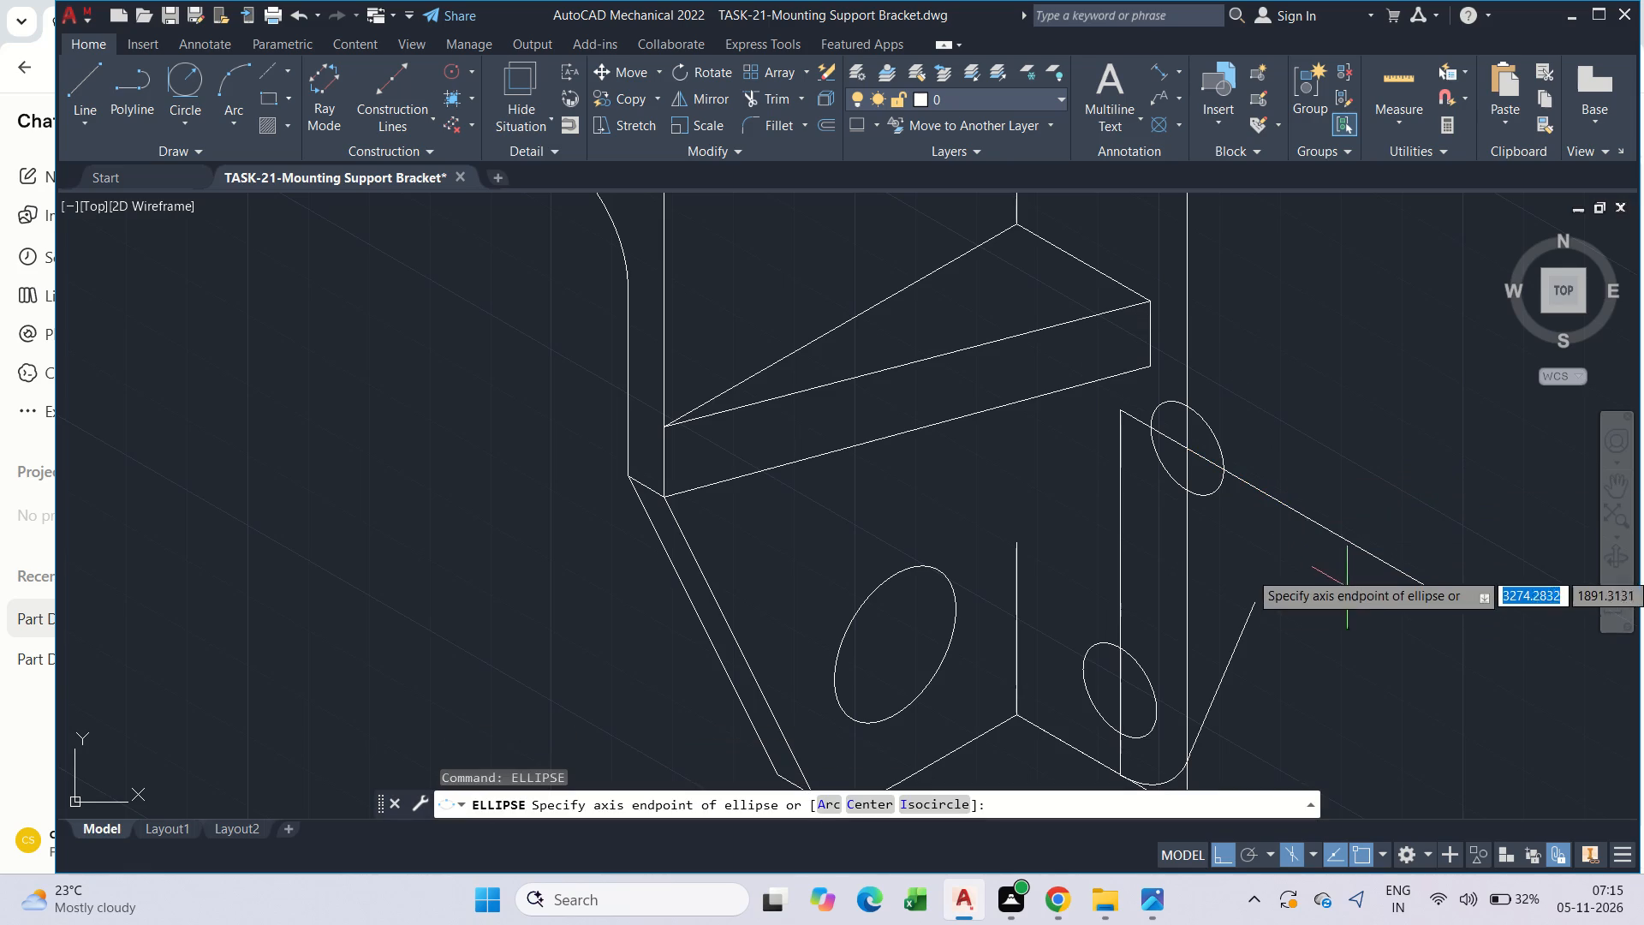
type("i")
key("space")
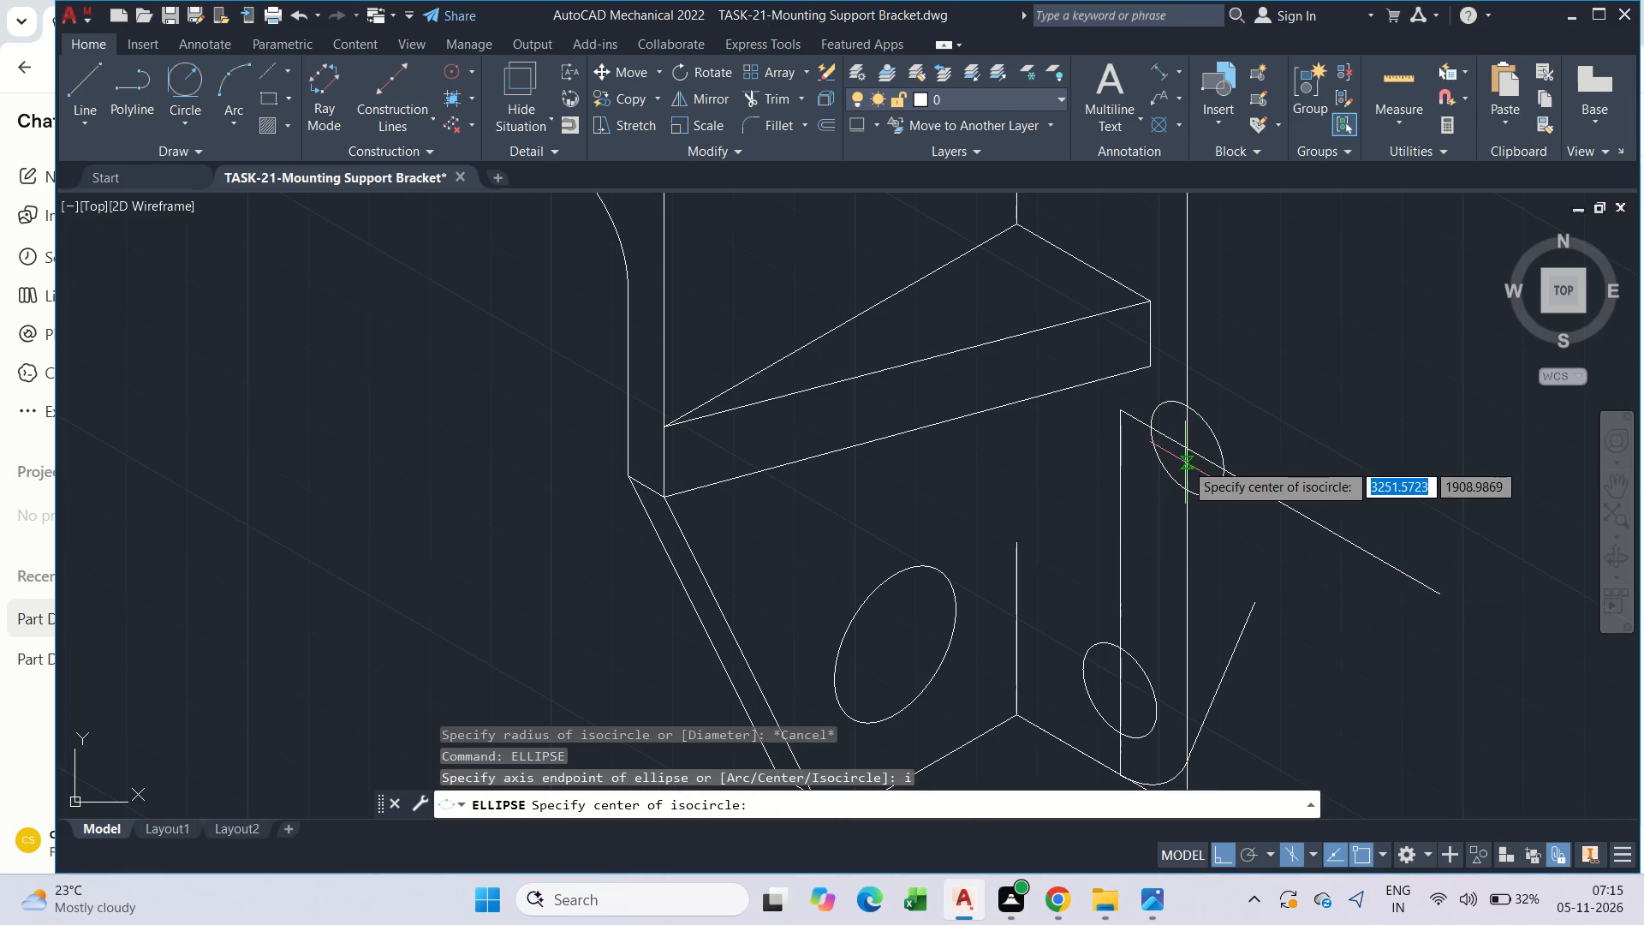
left_click(1184, 441)
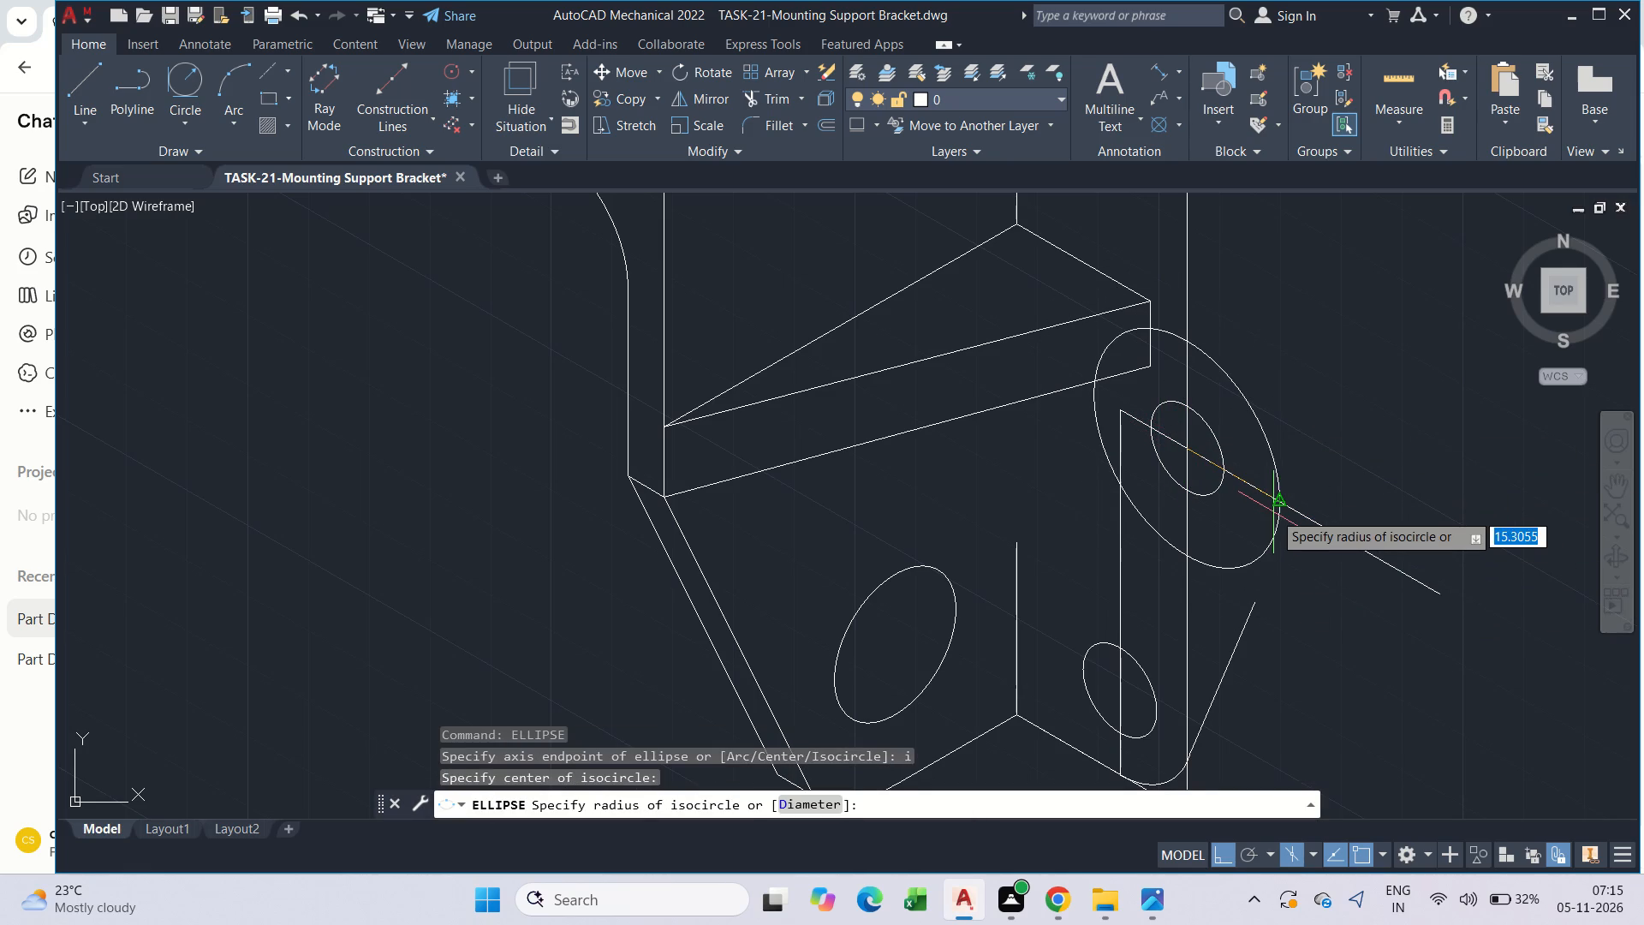
type("12")
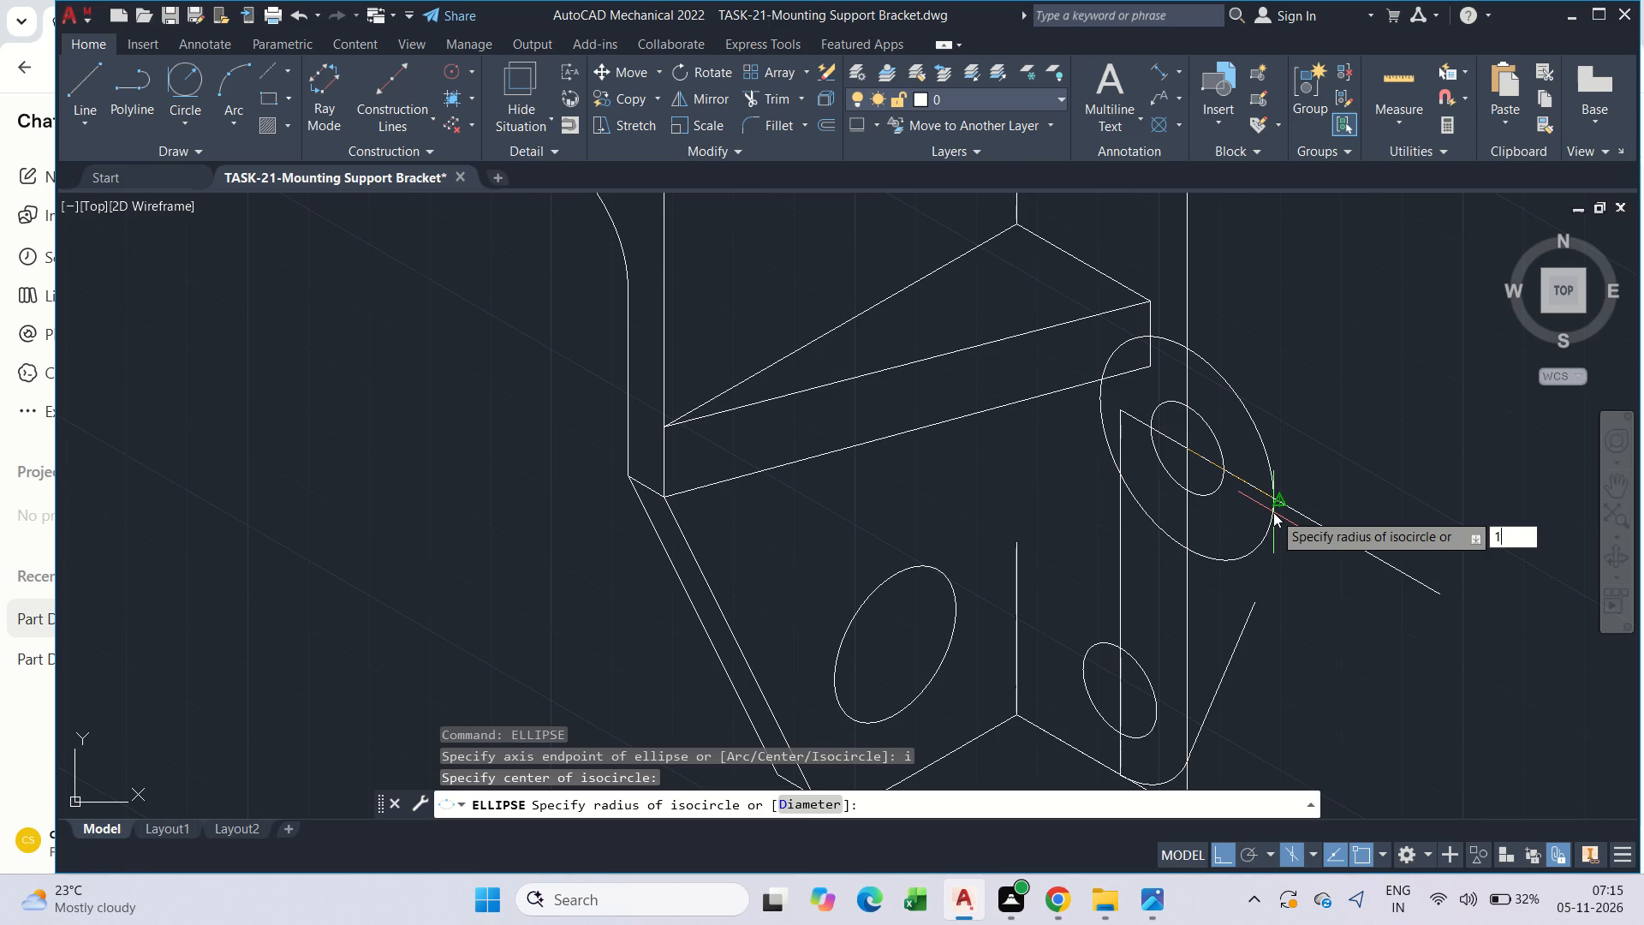
key("Return")
key("Escape")
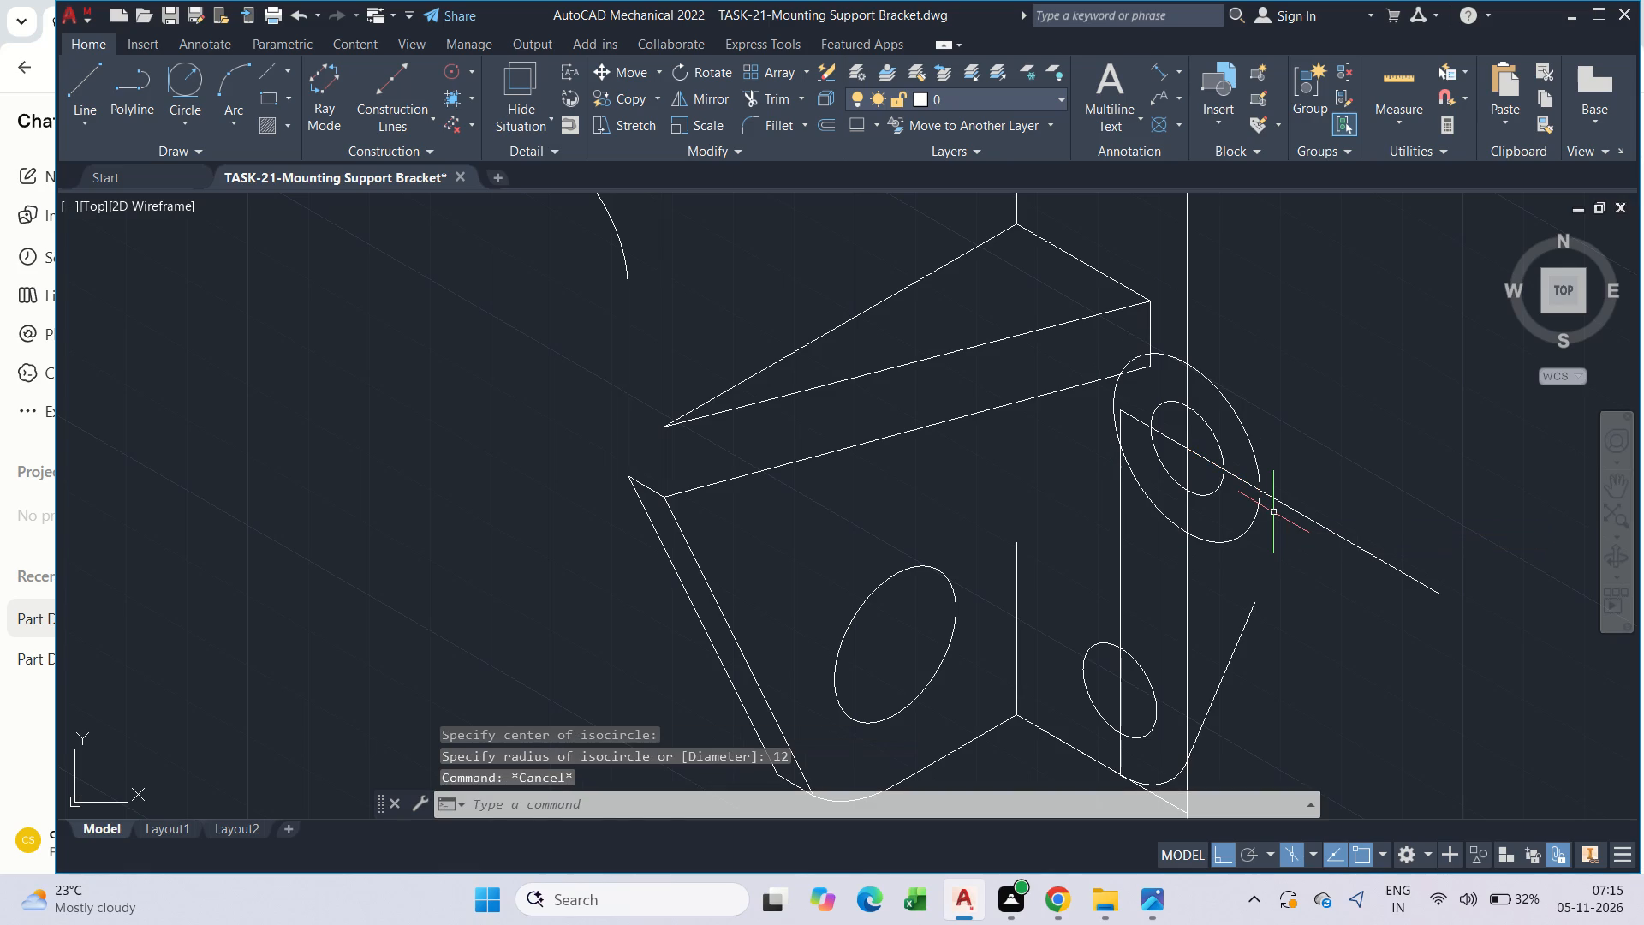
Stretch the upper end of the lug's sloping line to meet the lower right side of the radius 12 isocircle.
left_click(1248, 628)
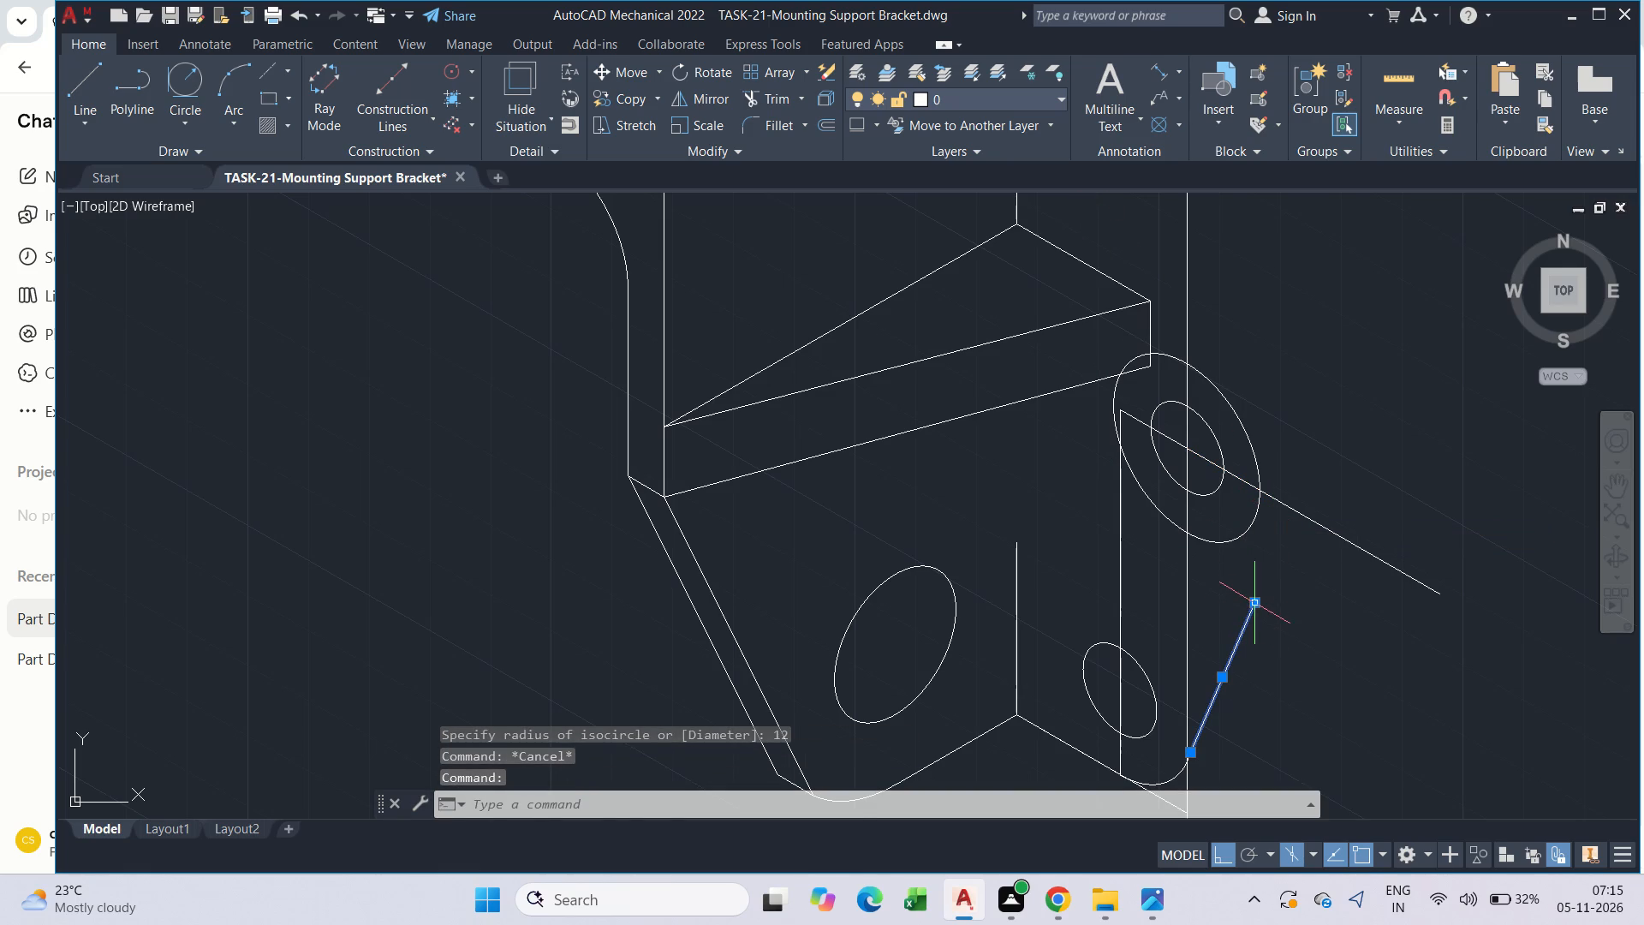
left_click_drag(1254, 599, 1253, 588)
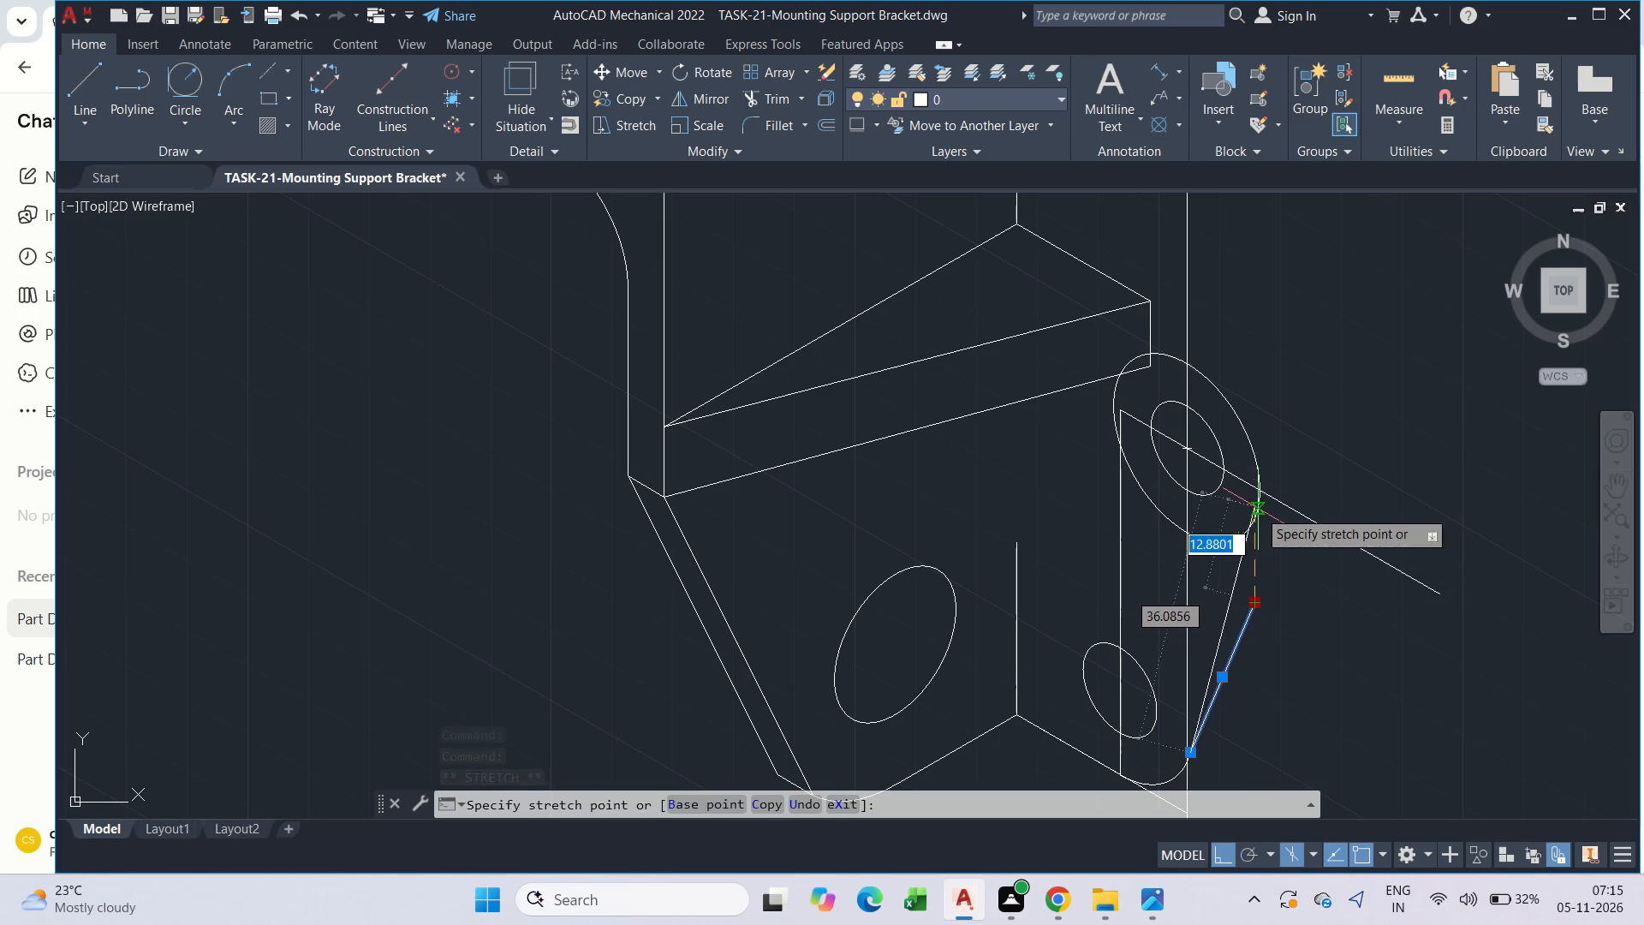
scroll(1253, 522, "up", 3)
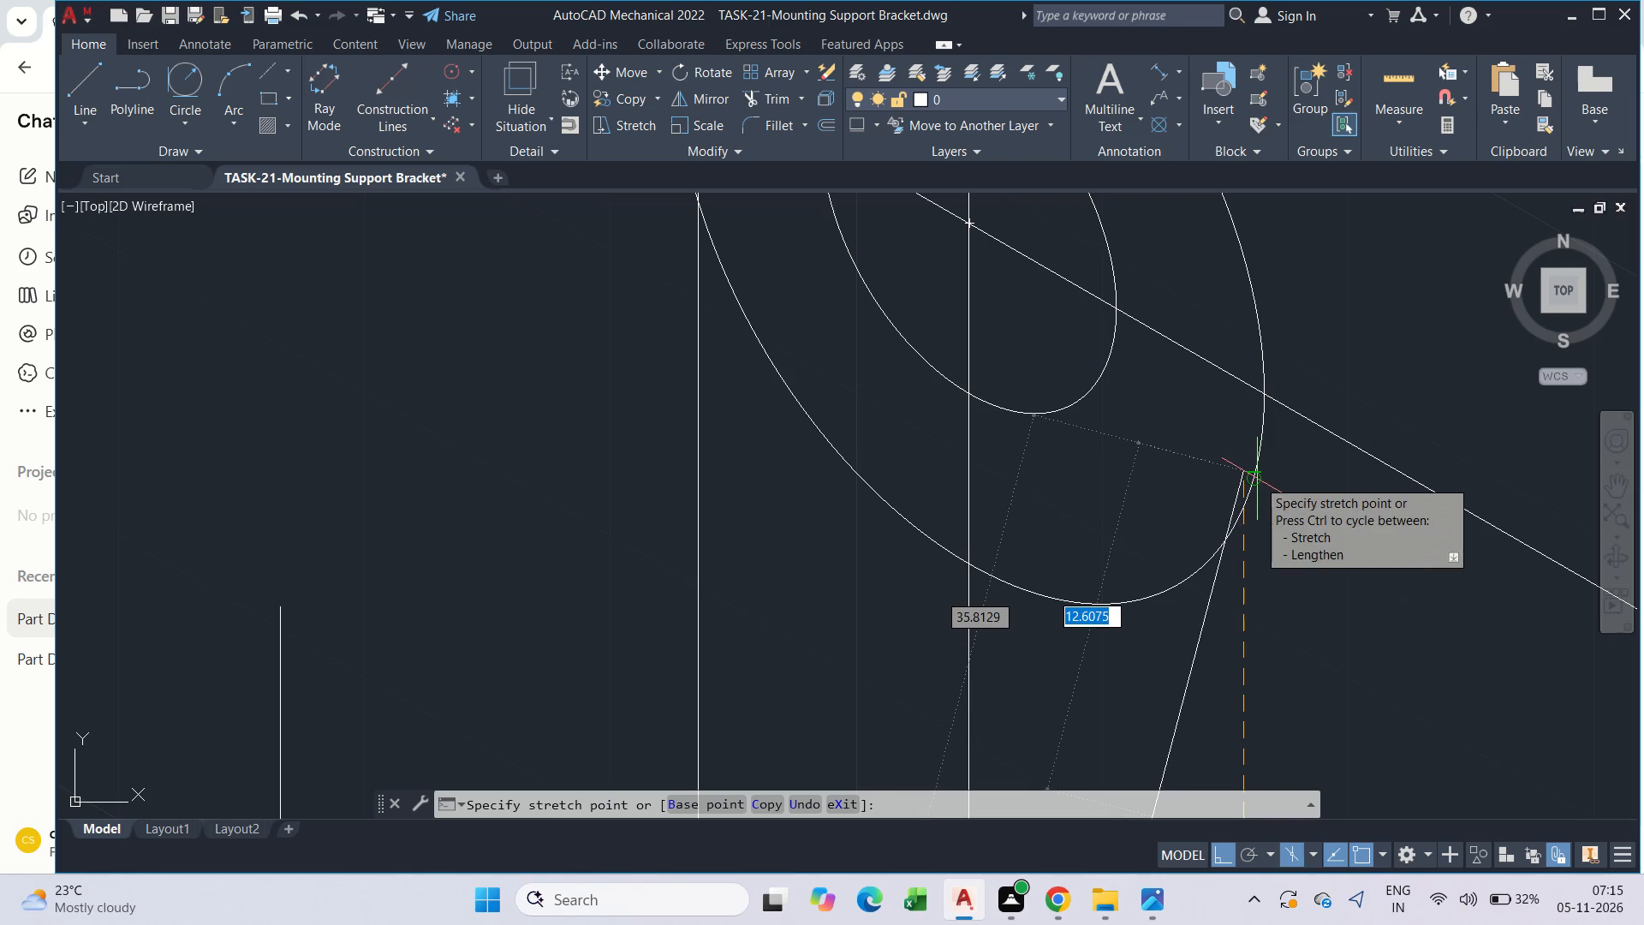
left_click(1257, 479)
key("Escape")
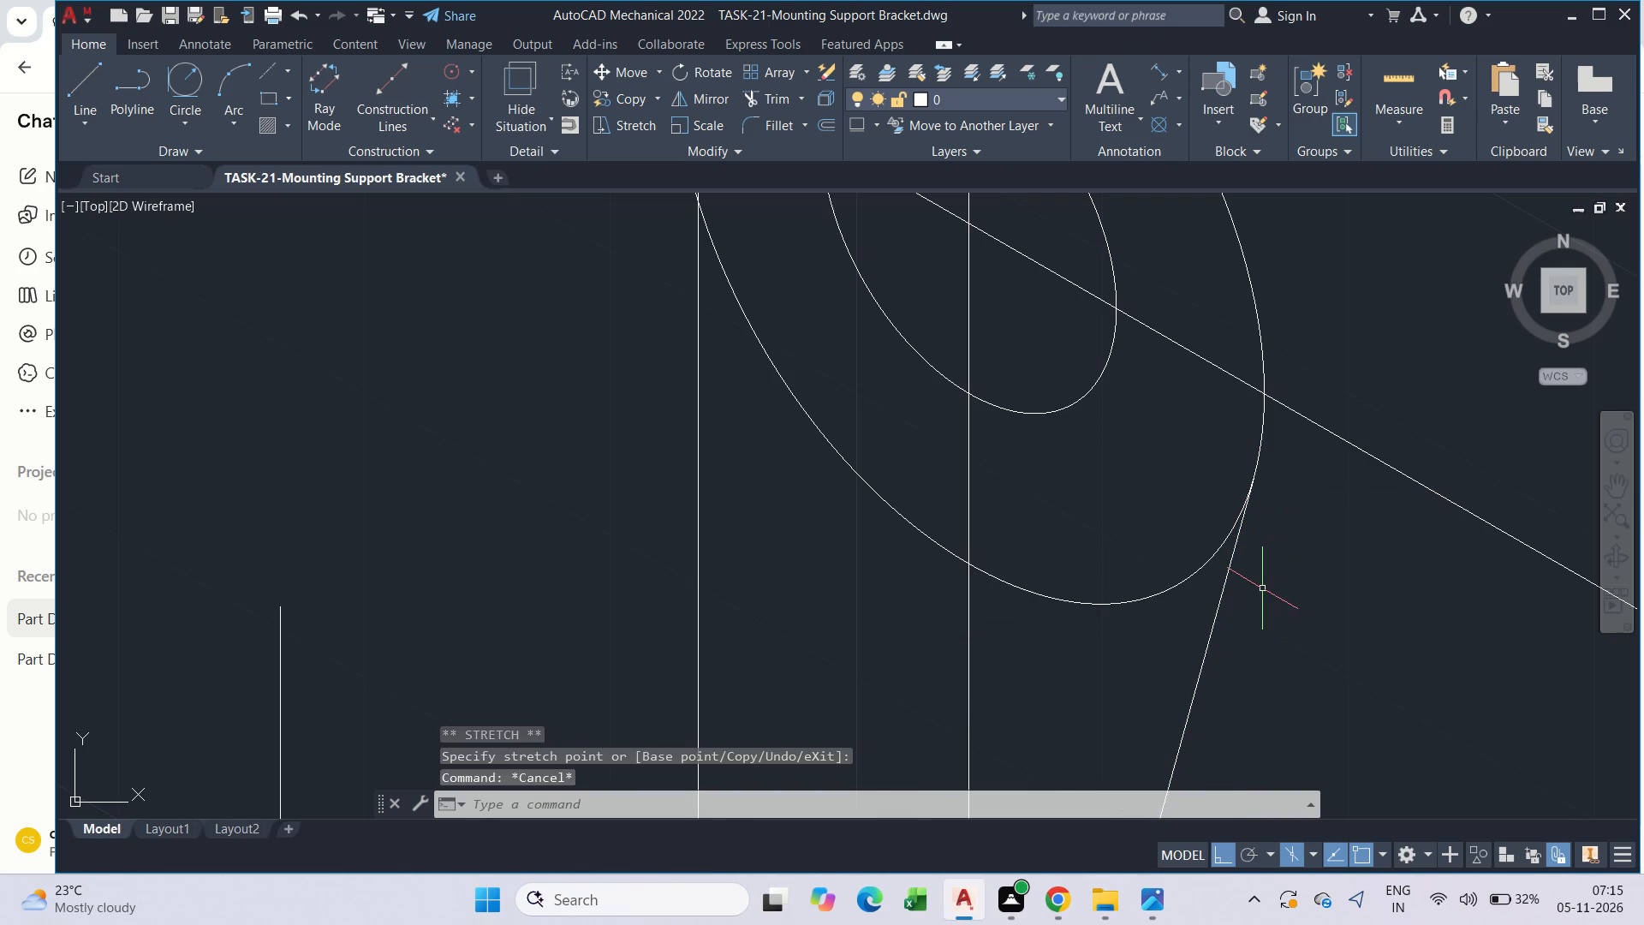
Trim the bottom arc of the radius 12 isocircle between the long vertical and the sloping line.
type("tr")
key("space")
left_click_drag(1191, 558, 1194, 613)
scroll(1138, 618, "down", 2)
key("Escape")
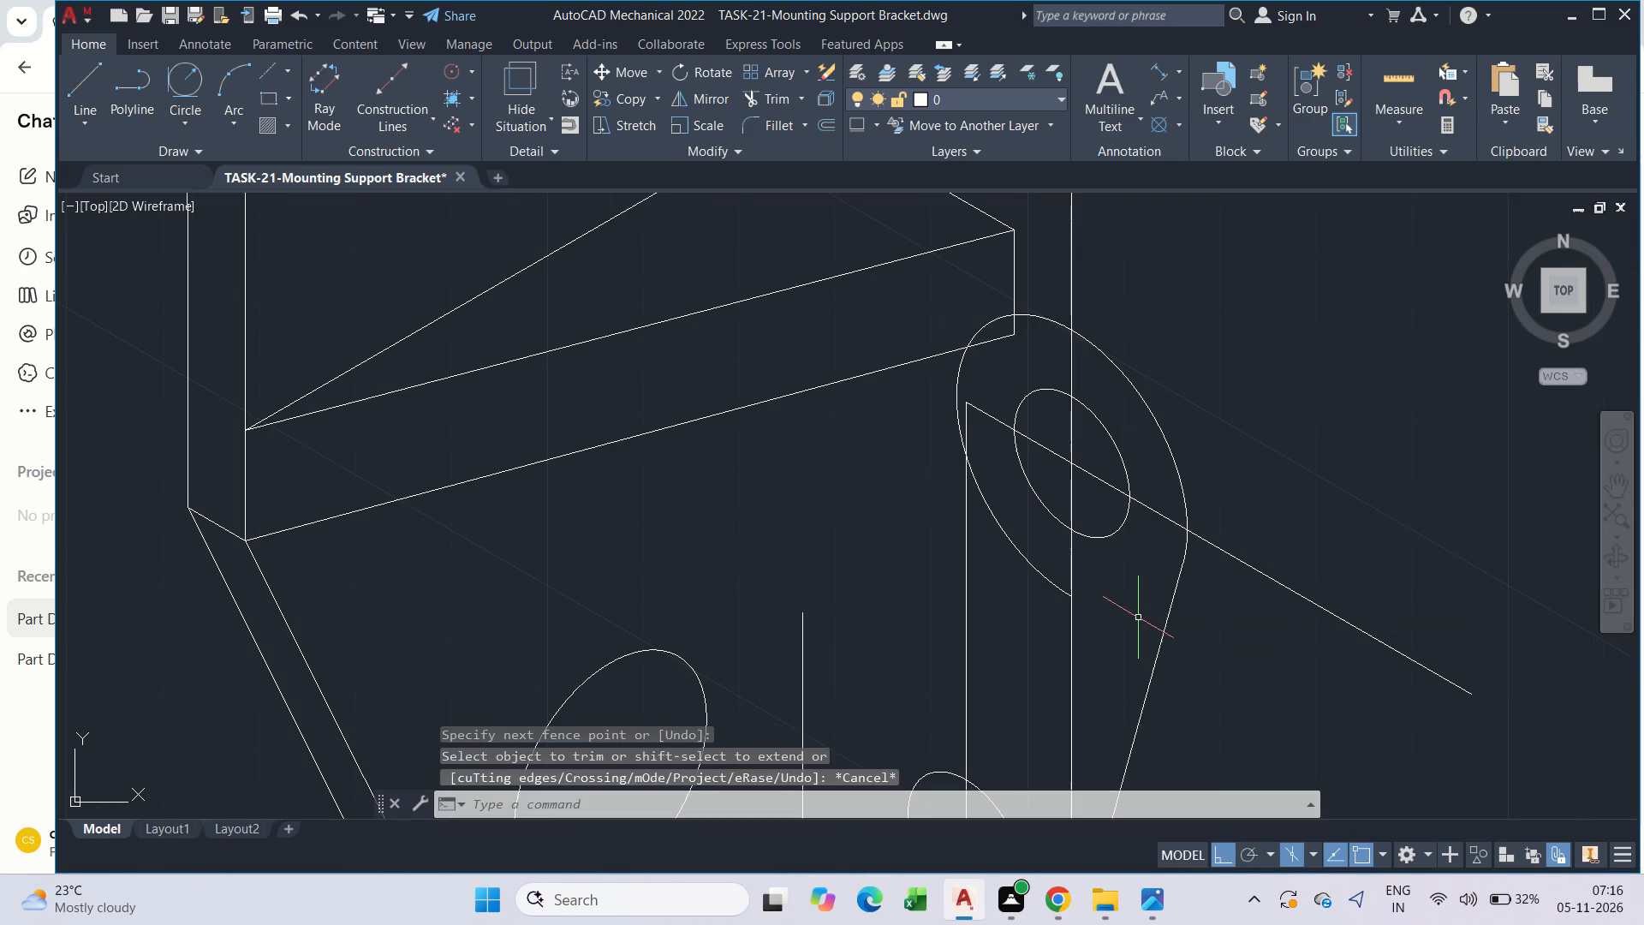
key("Escape")
Trim the top arc of the radius 12 isocircle between the plate's short vertical edge and the long vertical.
middle_click_drag(1191, 590, 1440, 554)
scroll(1443, 554, "down", 2)
middle_click_drag(1386, 493, 1319, 486)
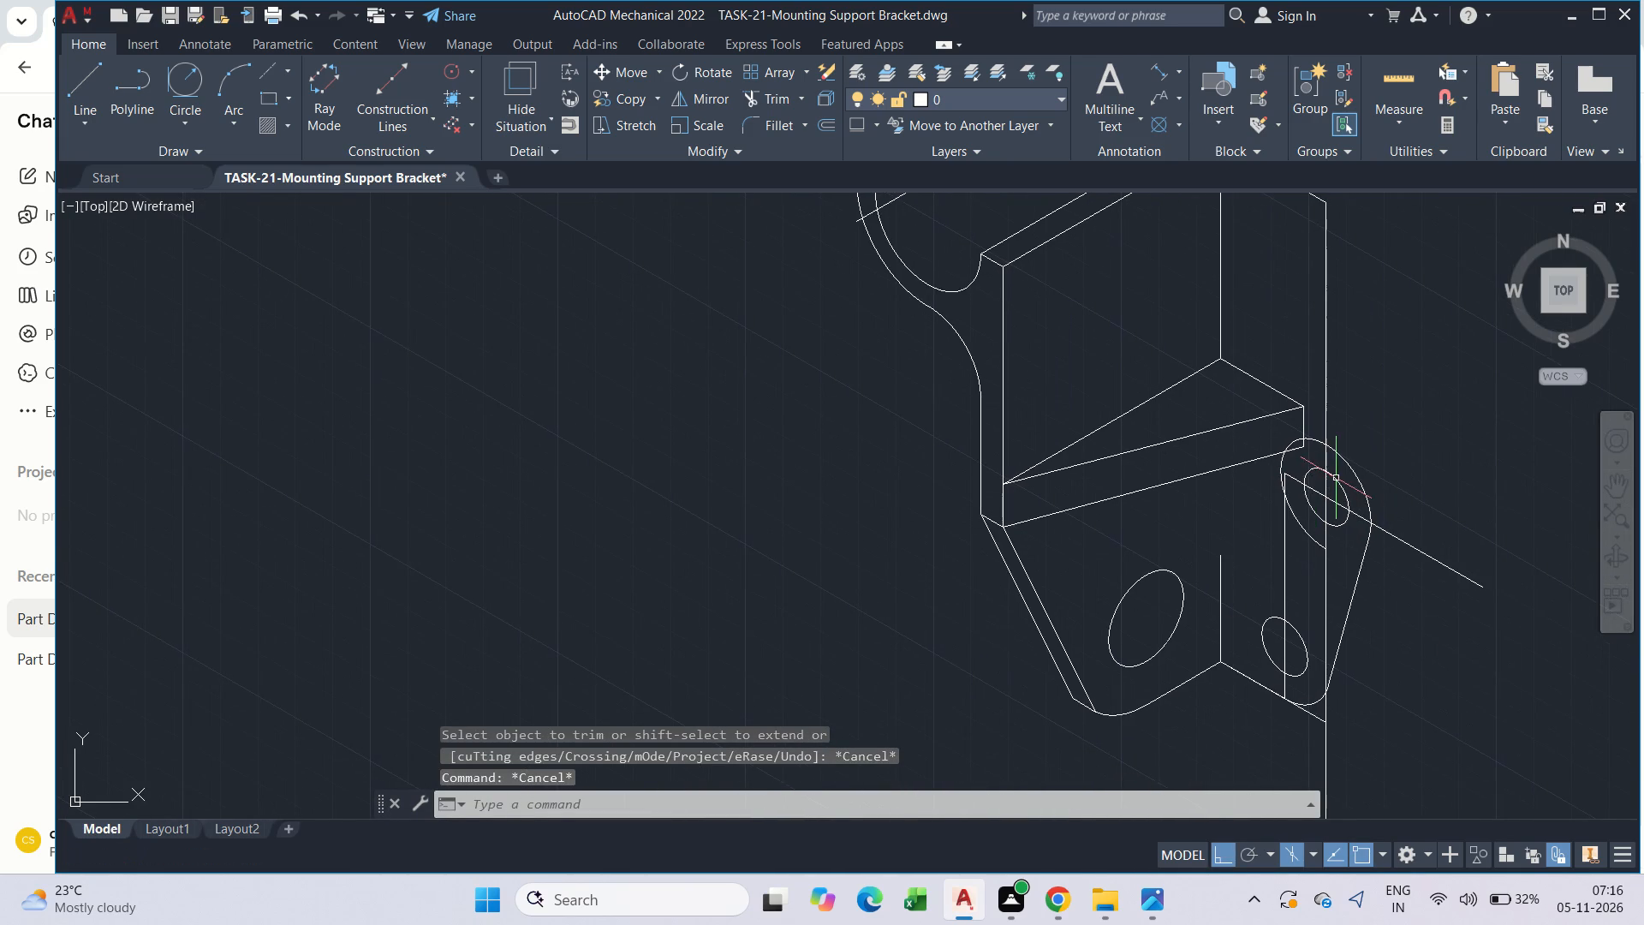
key("Escape")
key("Escape")
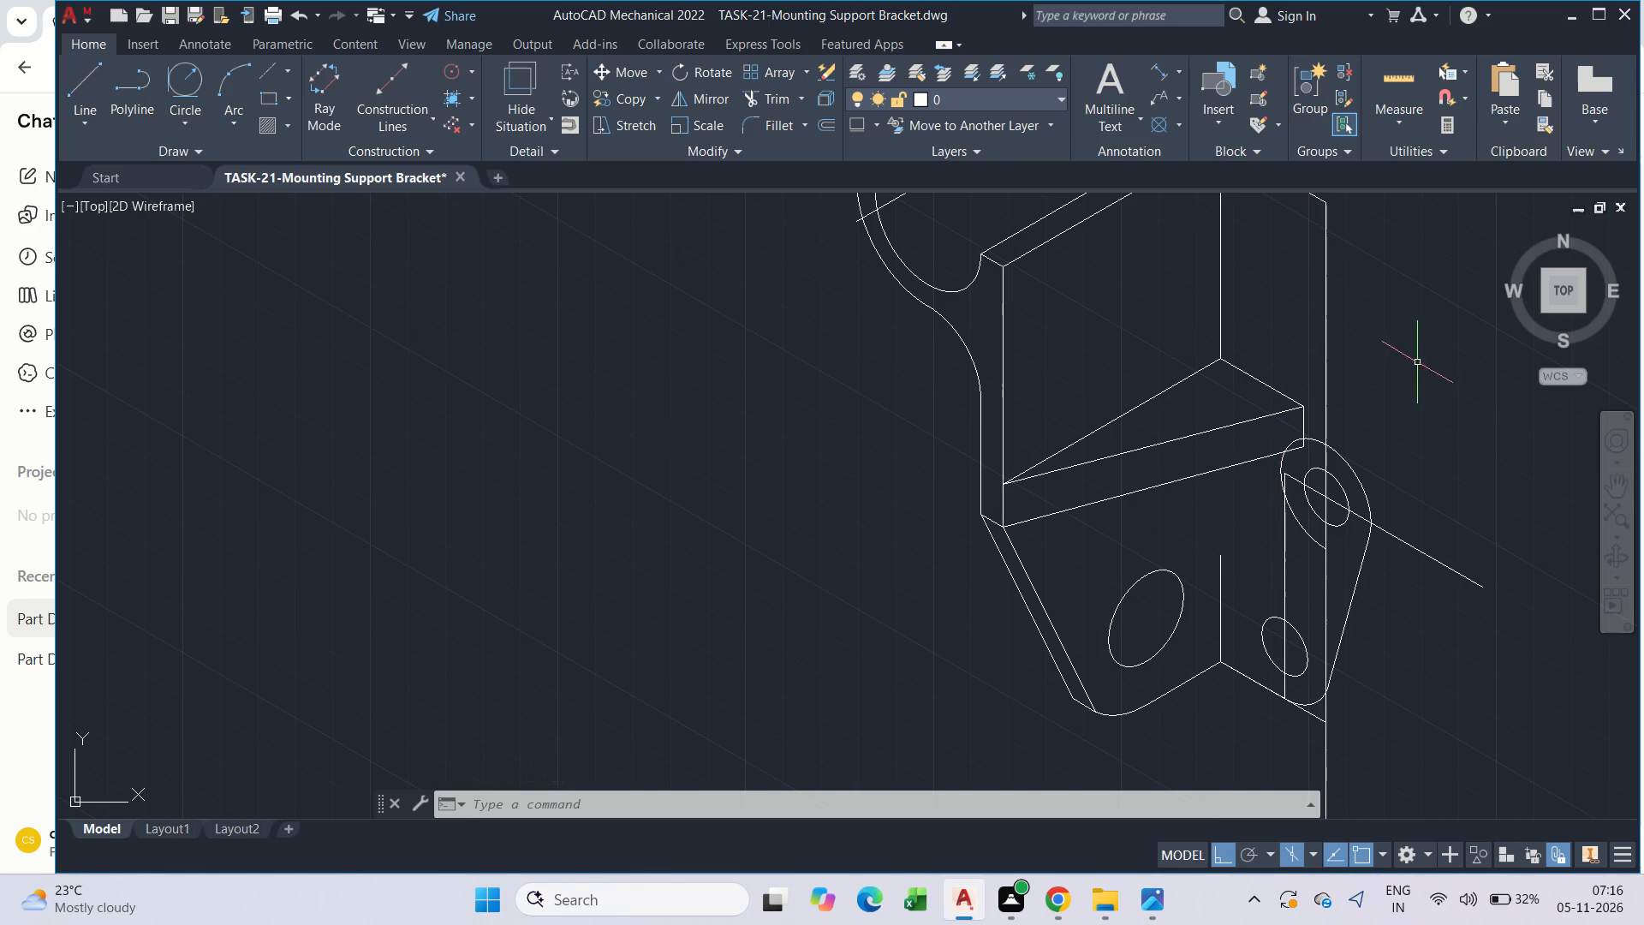
scroll(1418, 365, "up", 1)
key("Escape")
type("tr")
key("space")
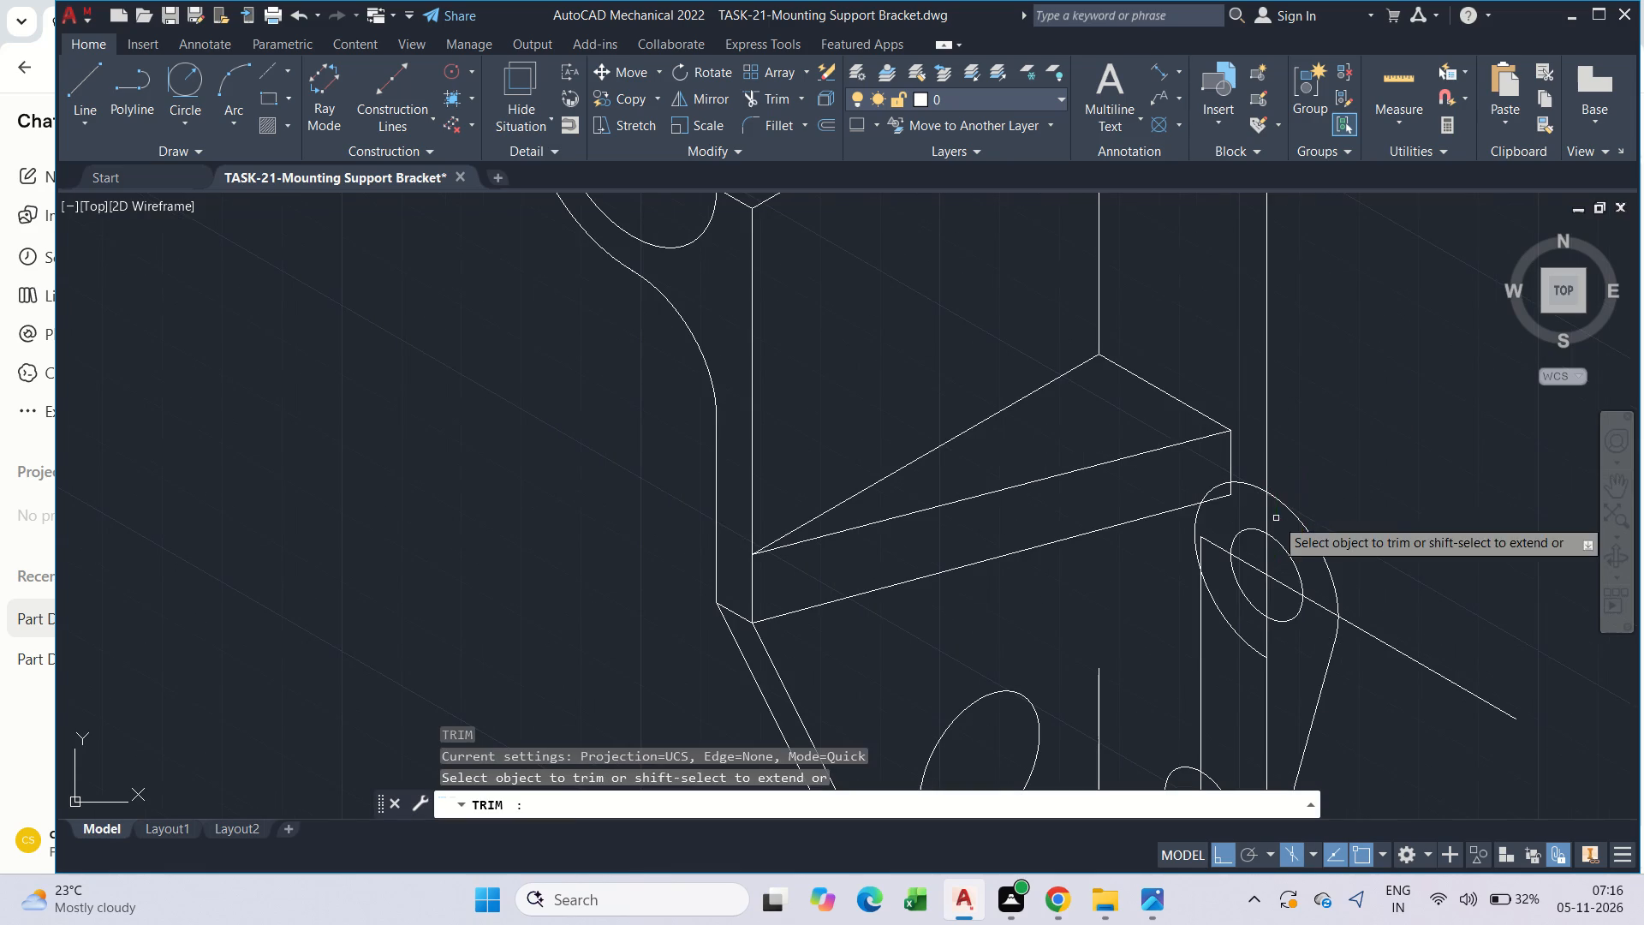
left_click(1256, 489)
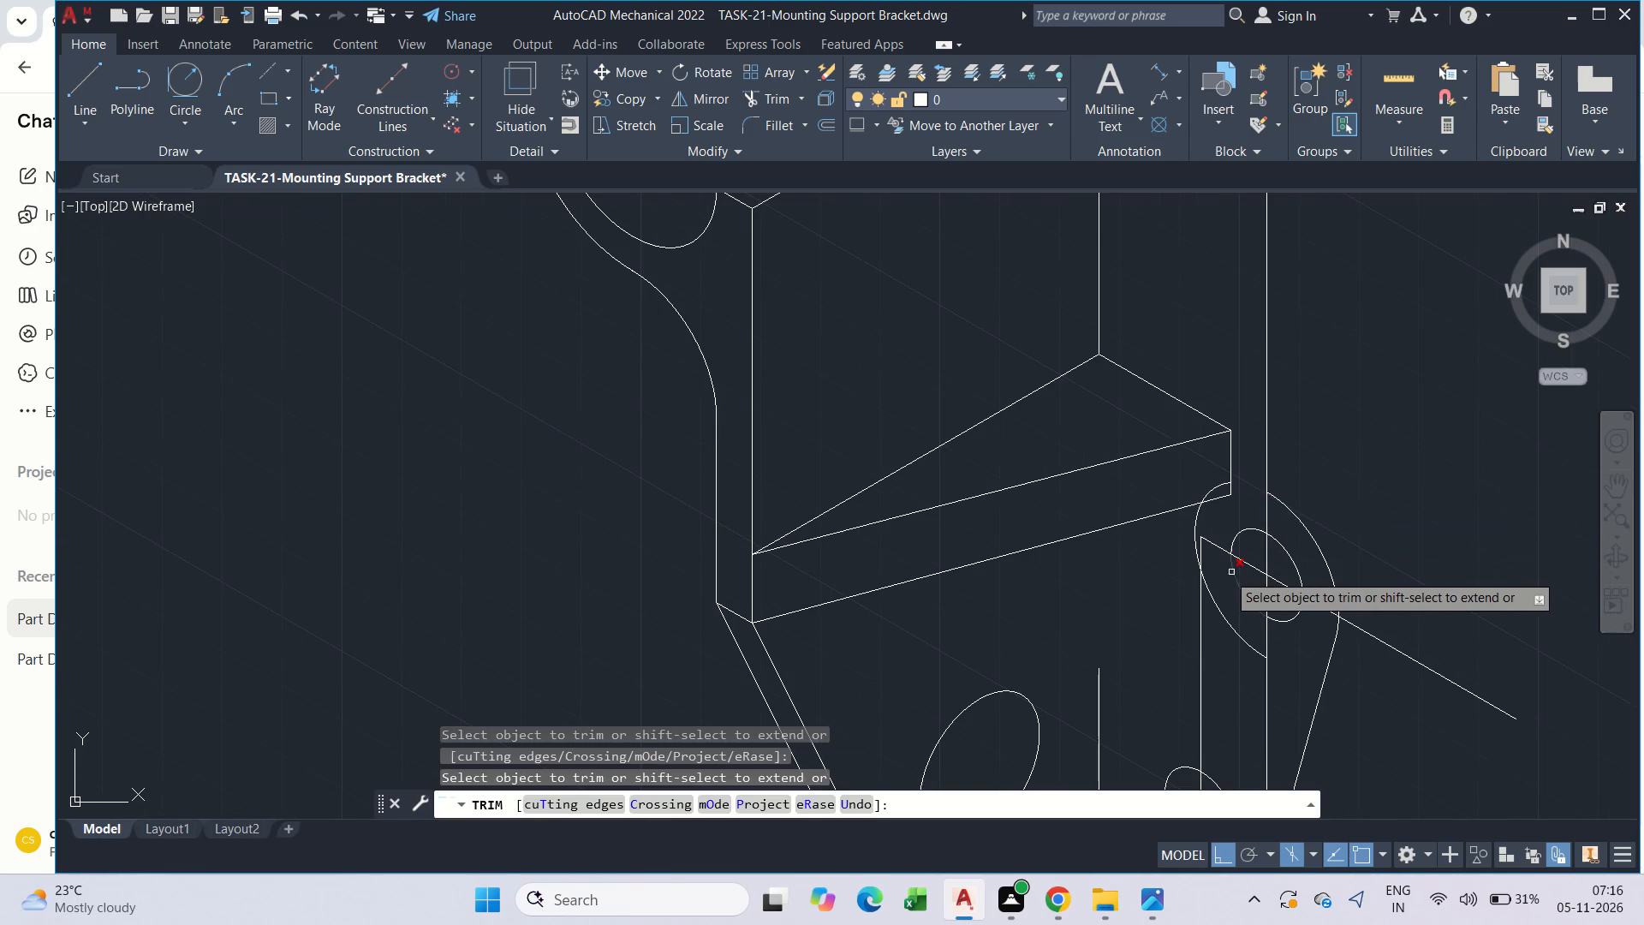
key("Escape")
Delete the leftover left arc of the radius 12 isocircle beside the plate's short vertical edge.
left_click(1223, 625)
key("Escape")
left_click(1216, 618)
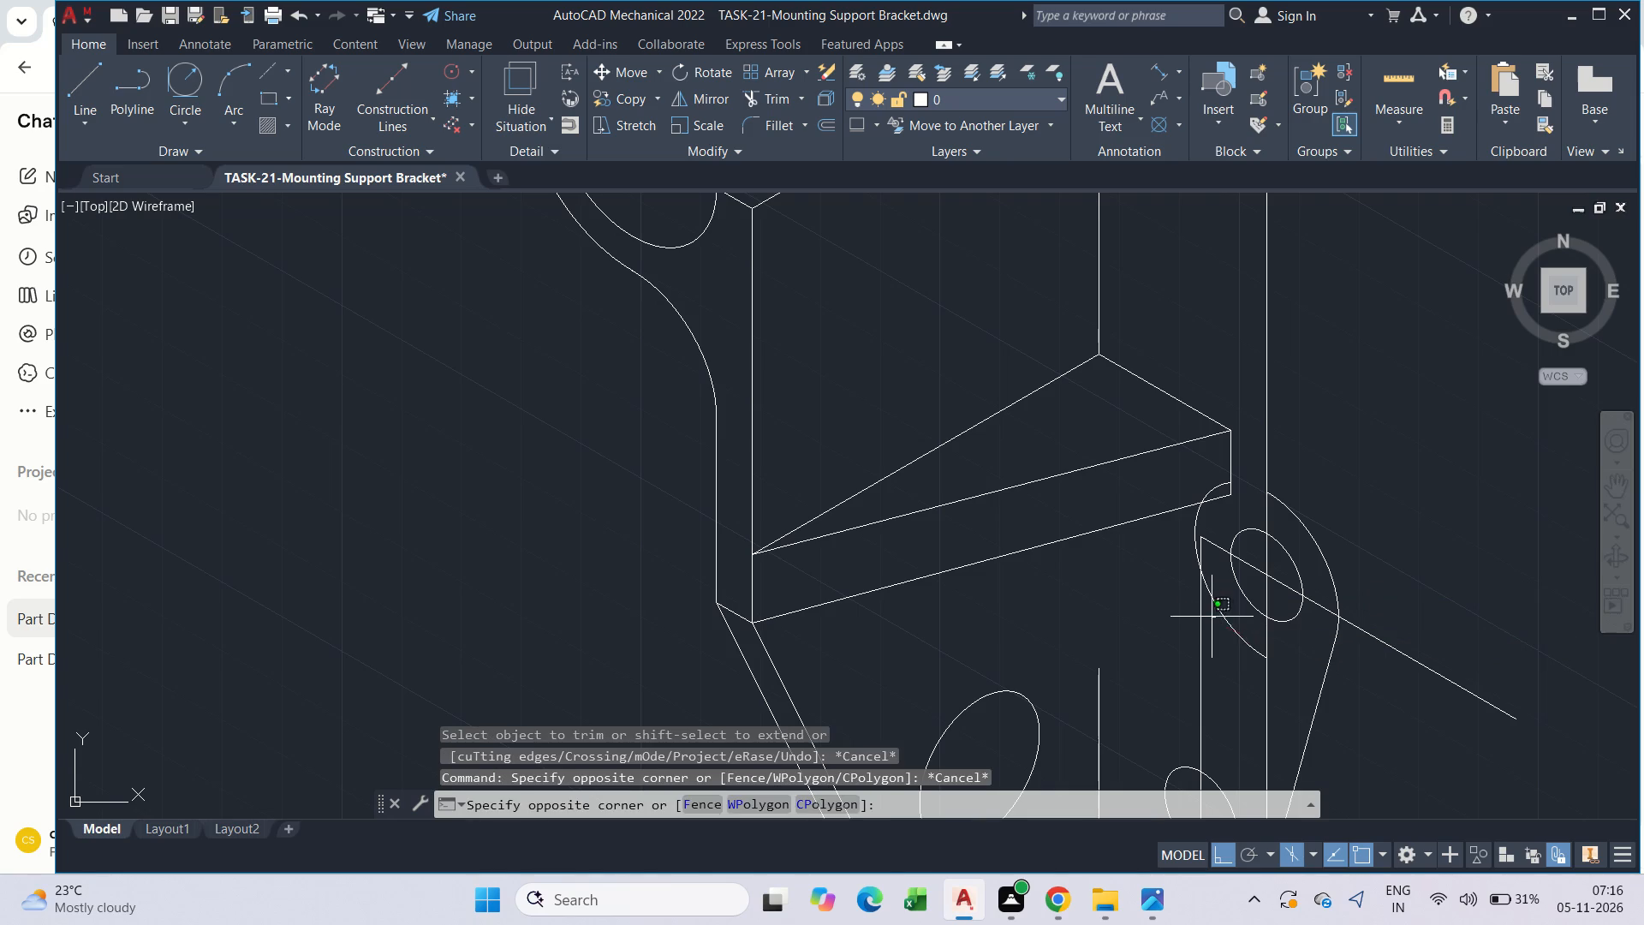
left_click(1200, 604)
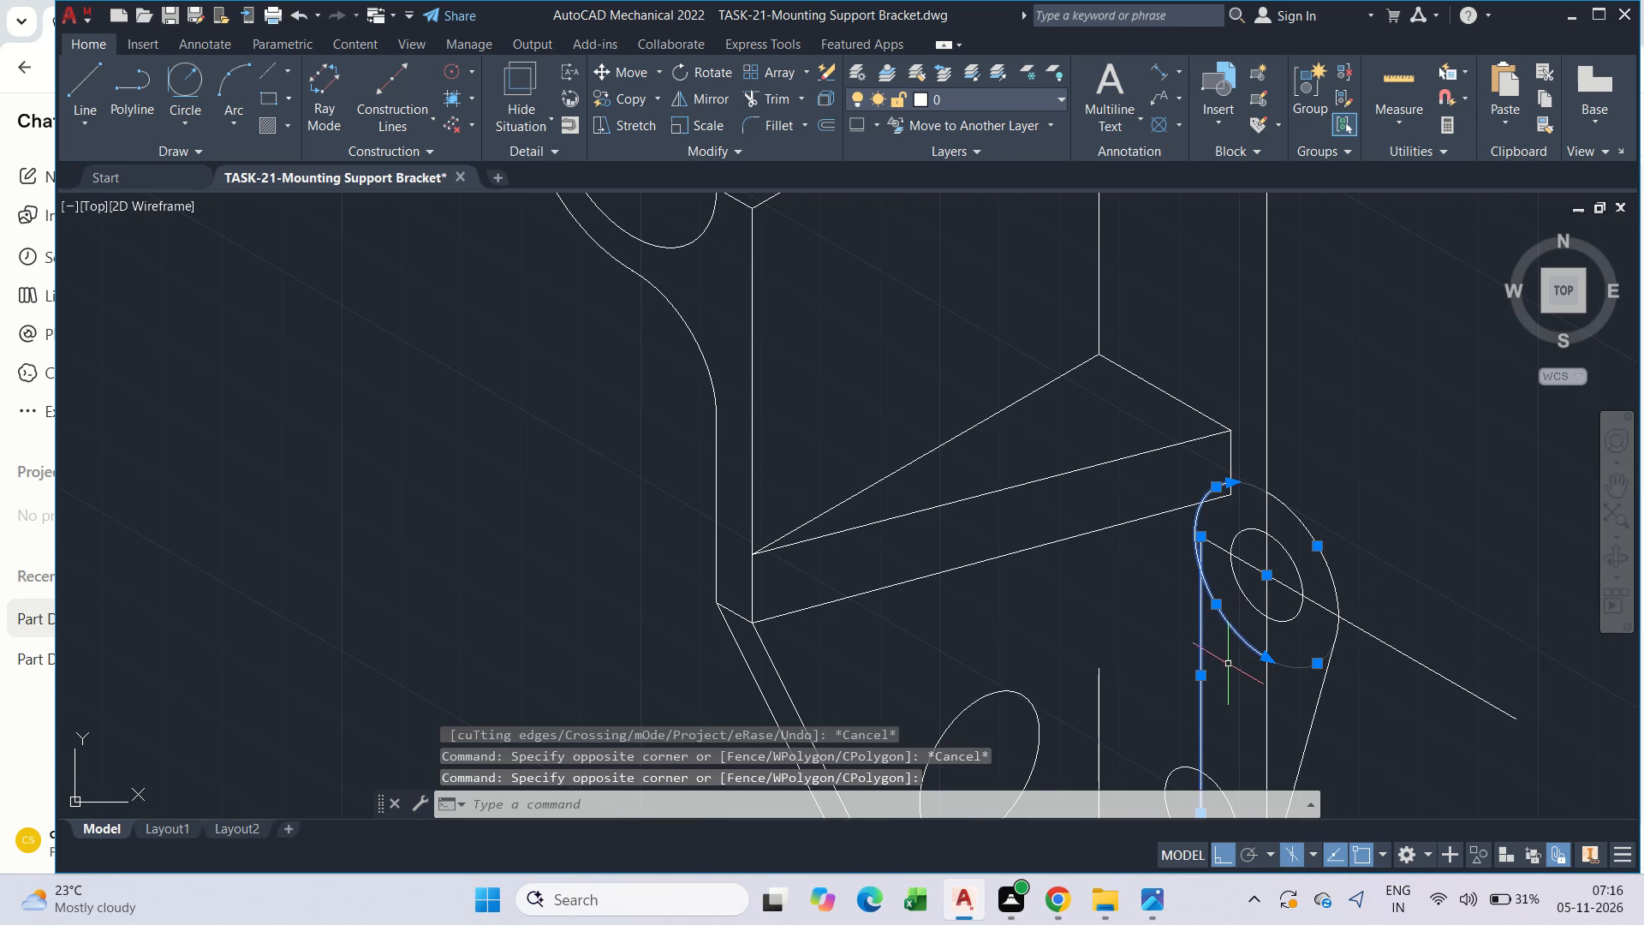
key("Escape")
left_click(1222, 622)
left_click(1212, 600)
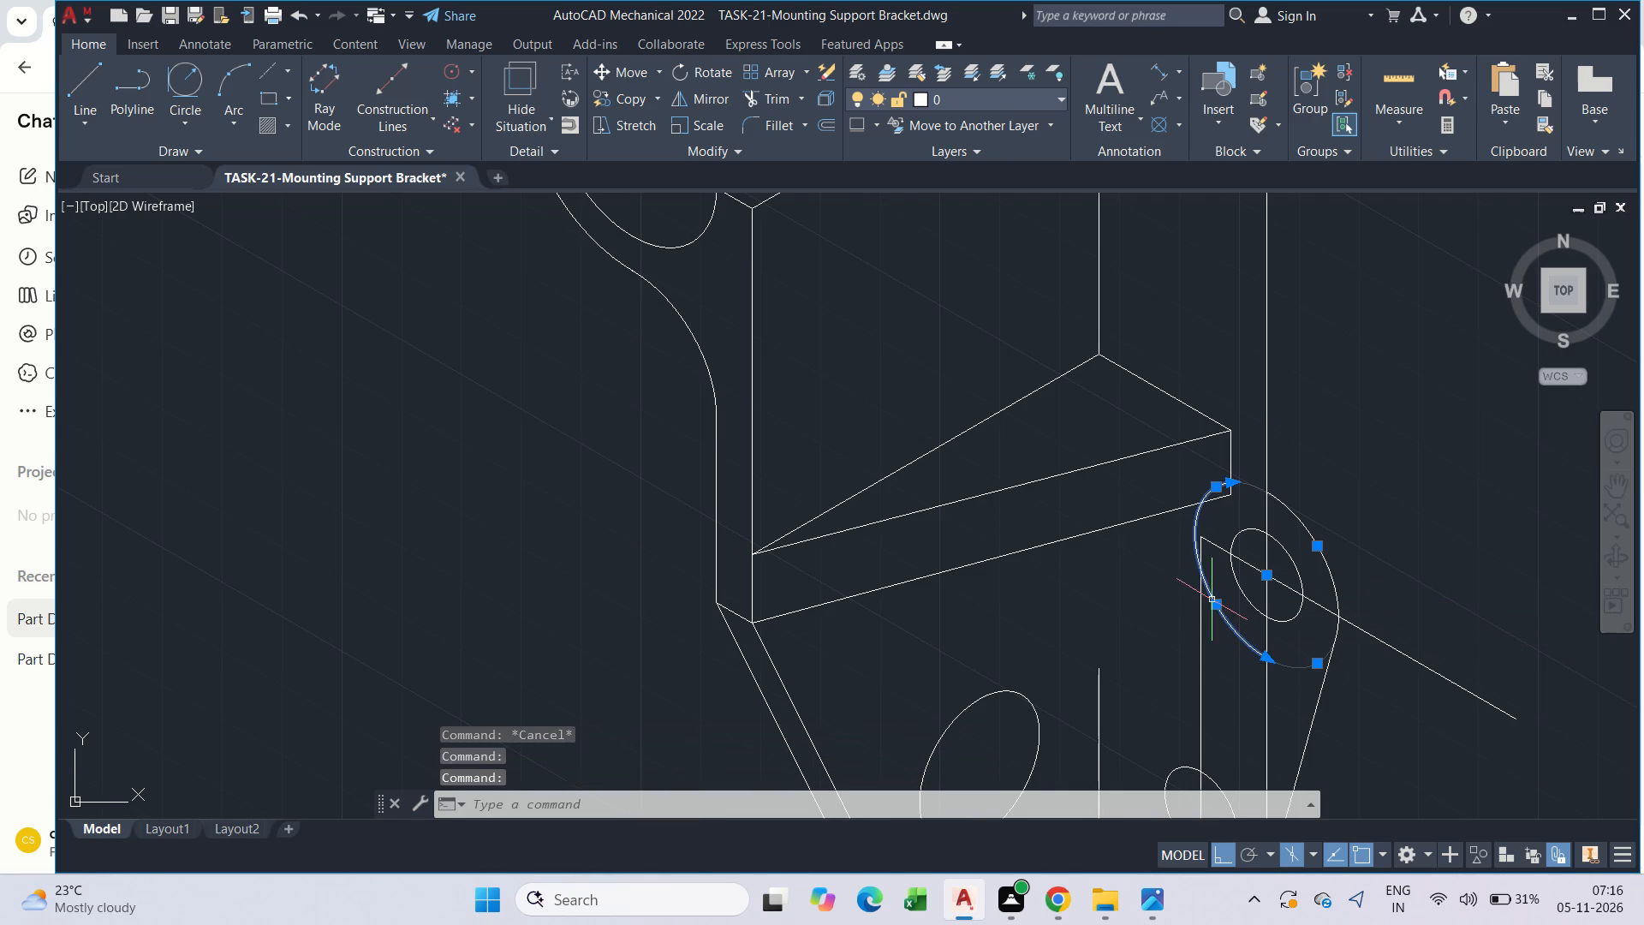
key("Delete")
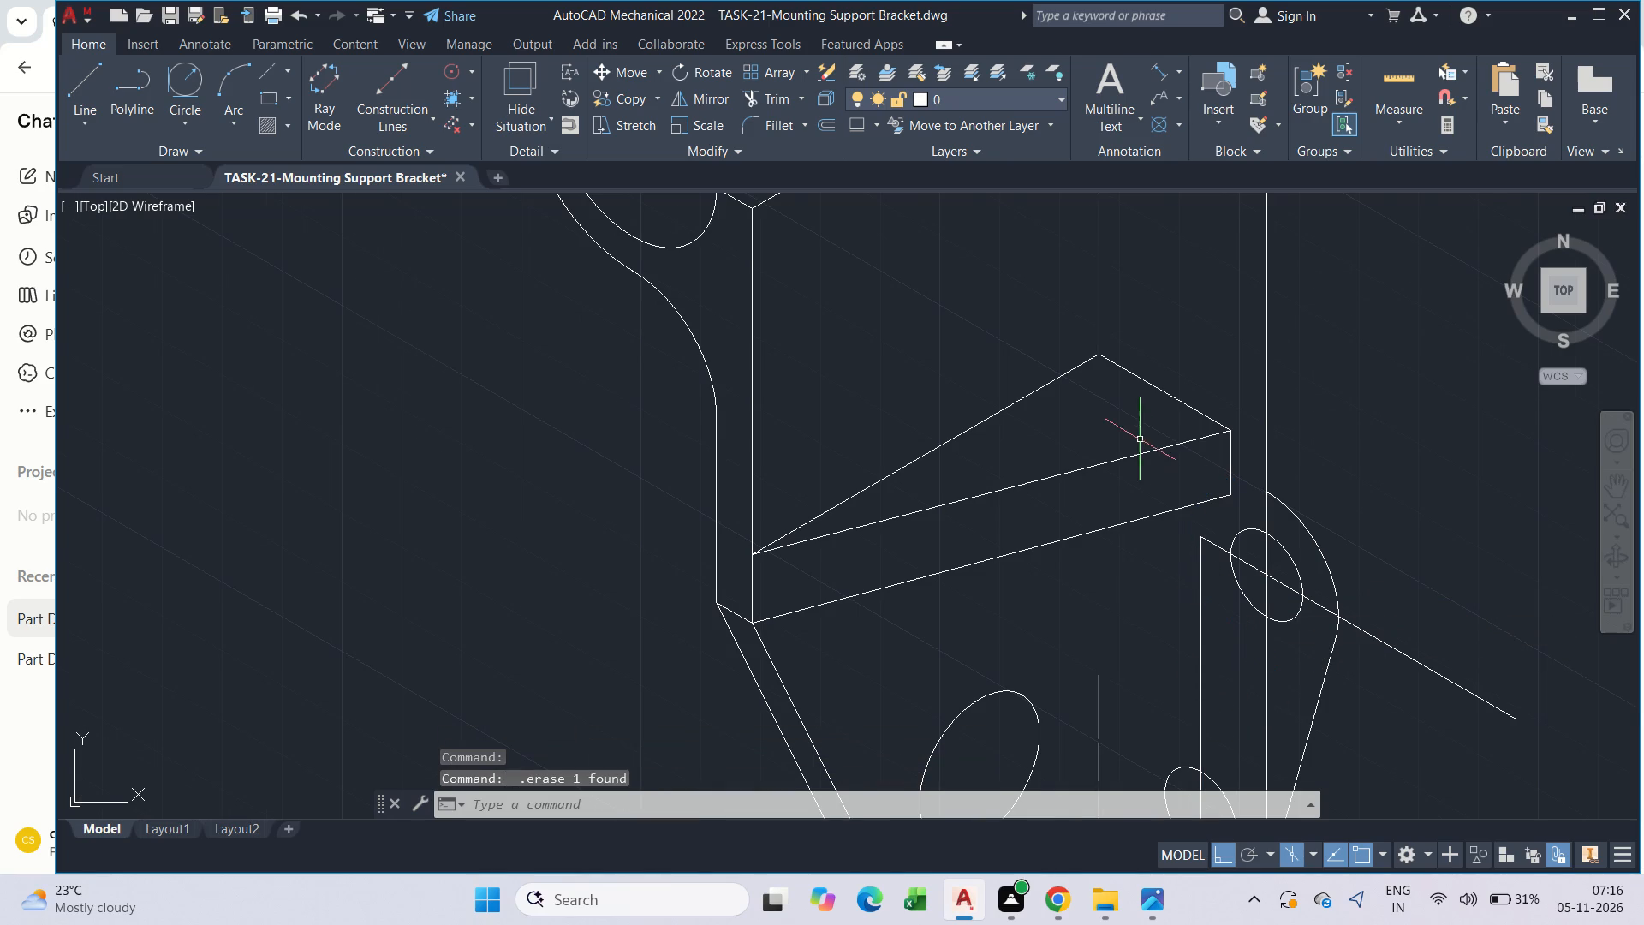
Save the drawing.
scroll(1140, 439, "down", 1)
key("Escape")
key("Escape")
key("ctrl+s")
key("Escape")
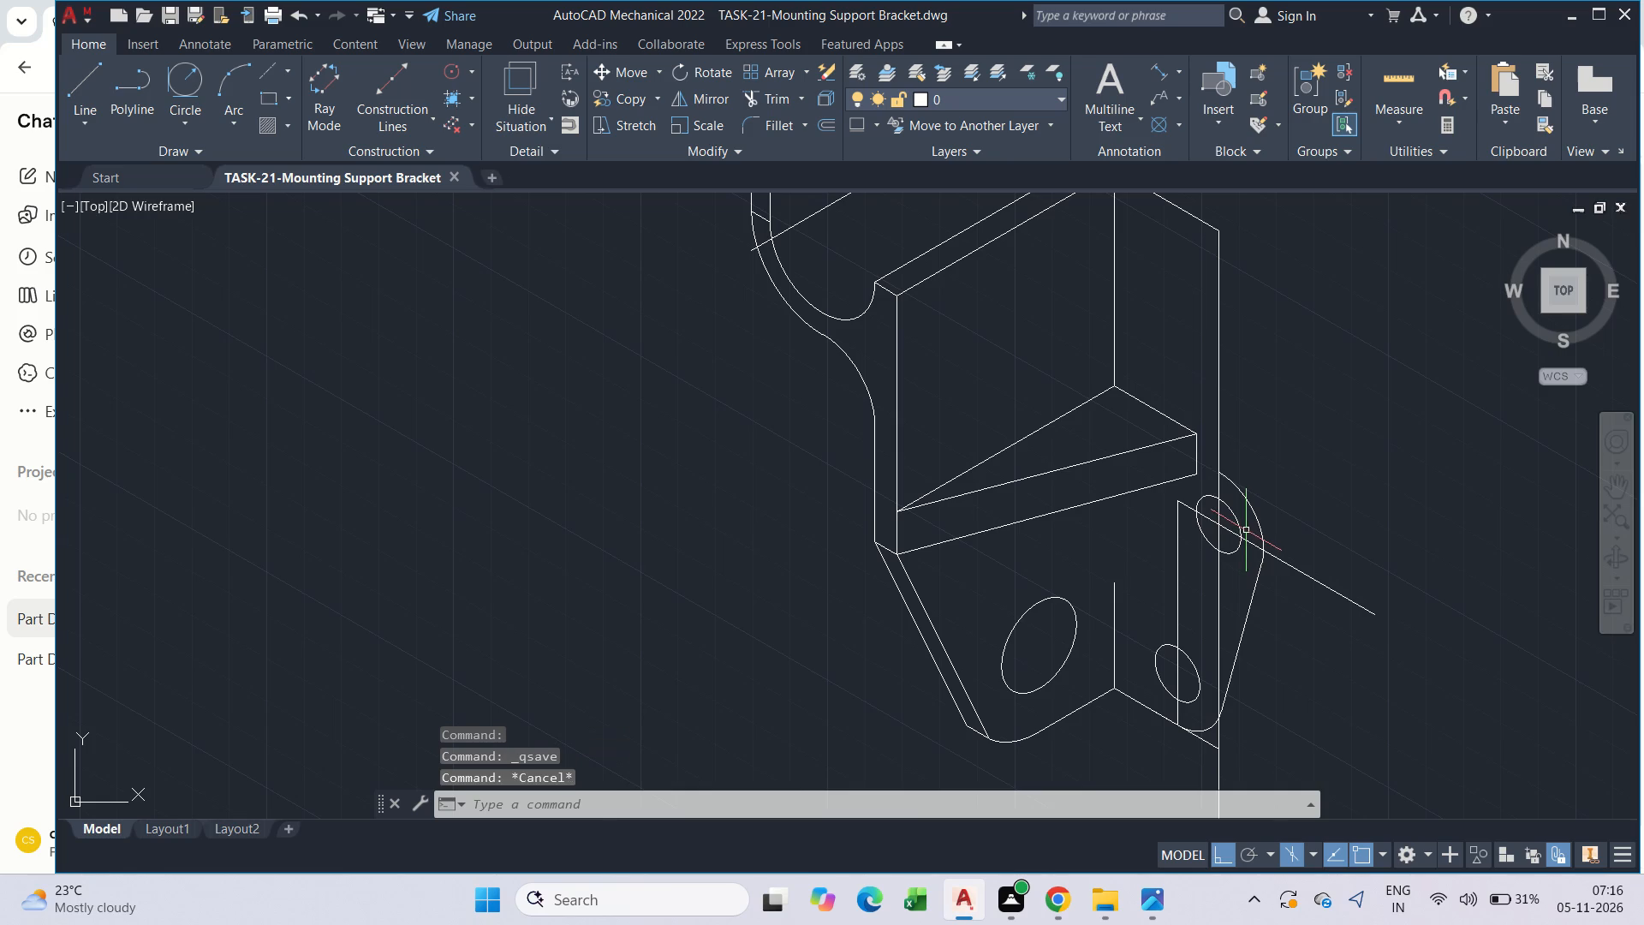
Copy the 12-diameter isocircle from its centre to the upper end of the bracket's long vertical edge.
left_click(1233, 520)
key("Escape")
left_click(1232, 510)
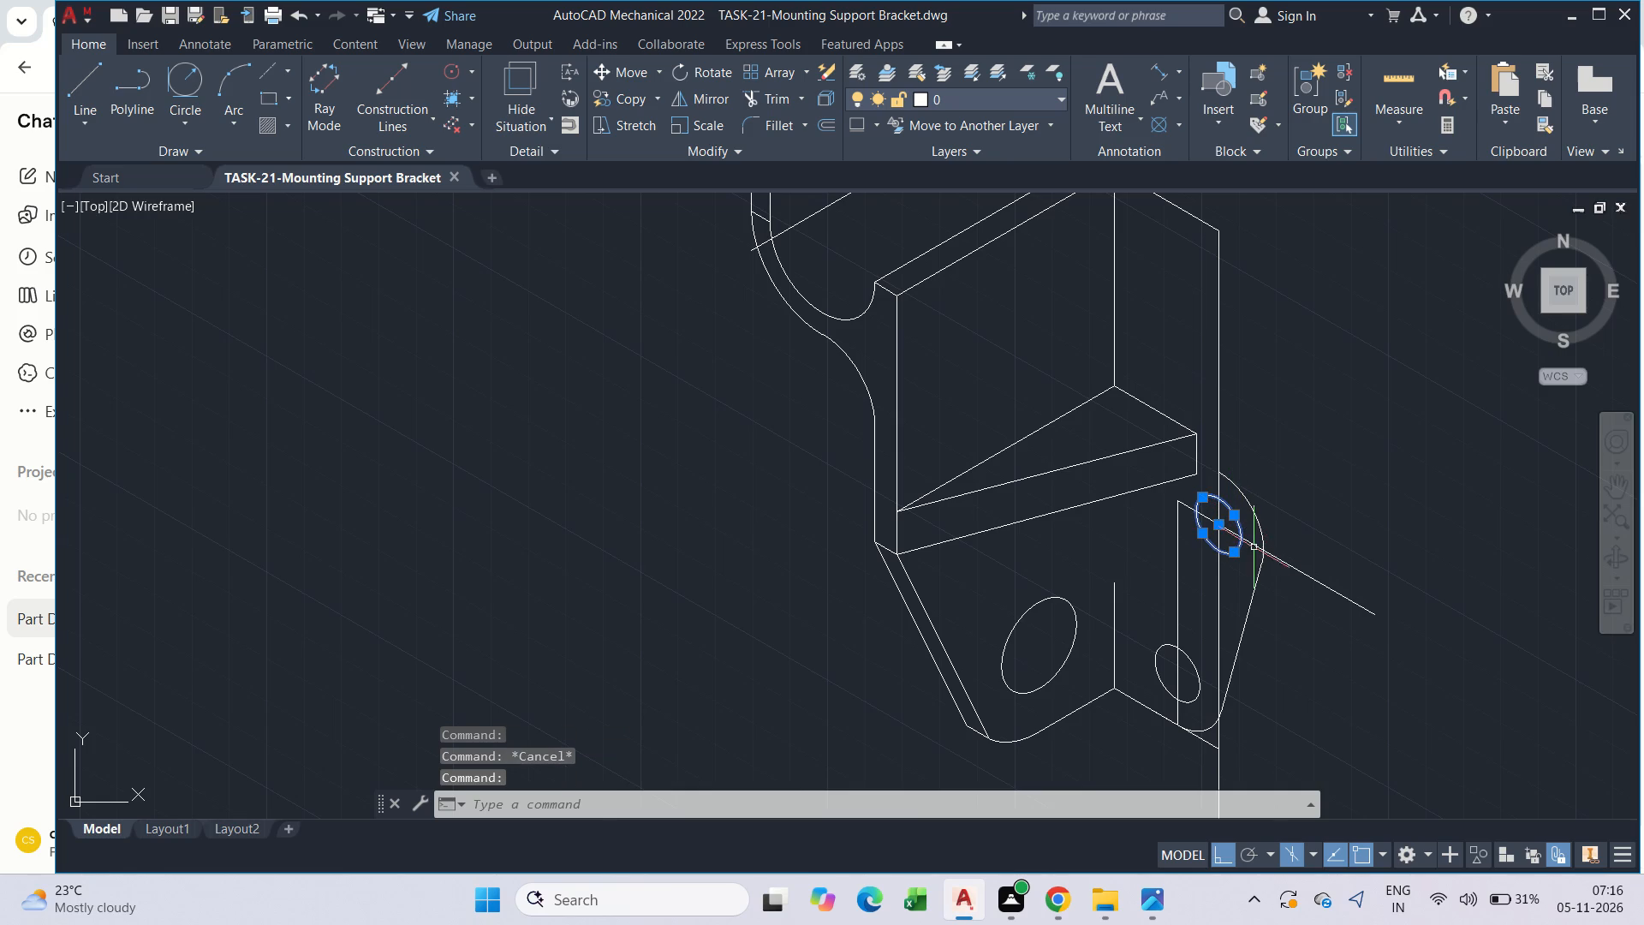
key("c")
left_click(1318, 612)
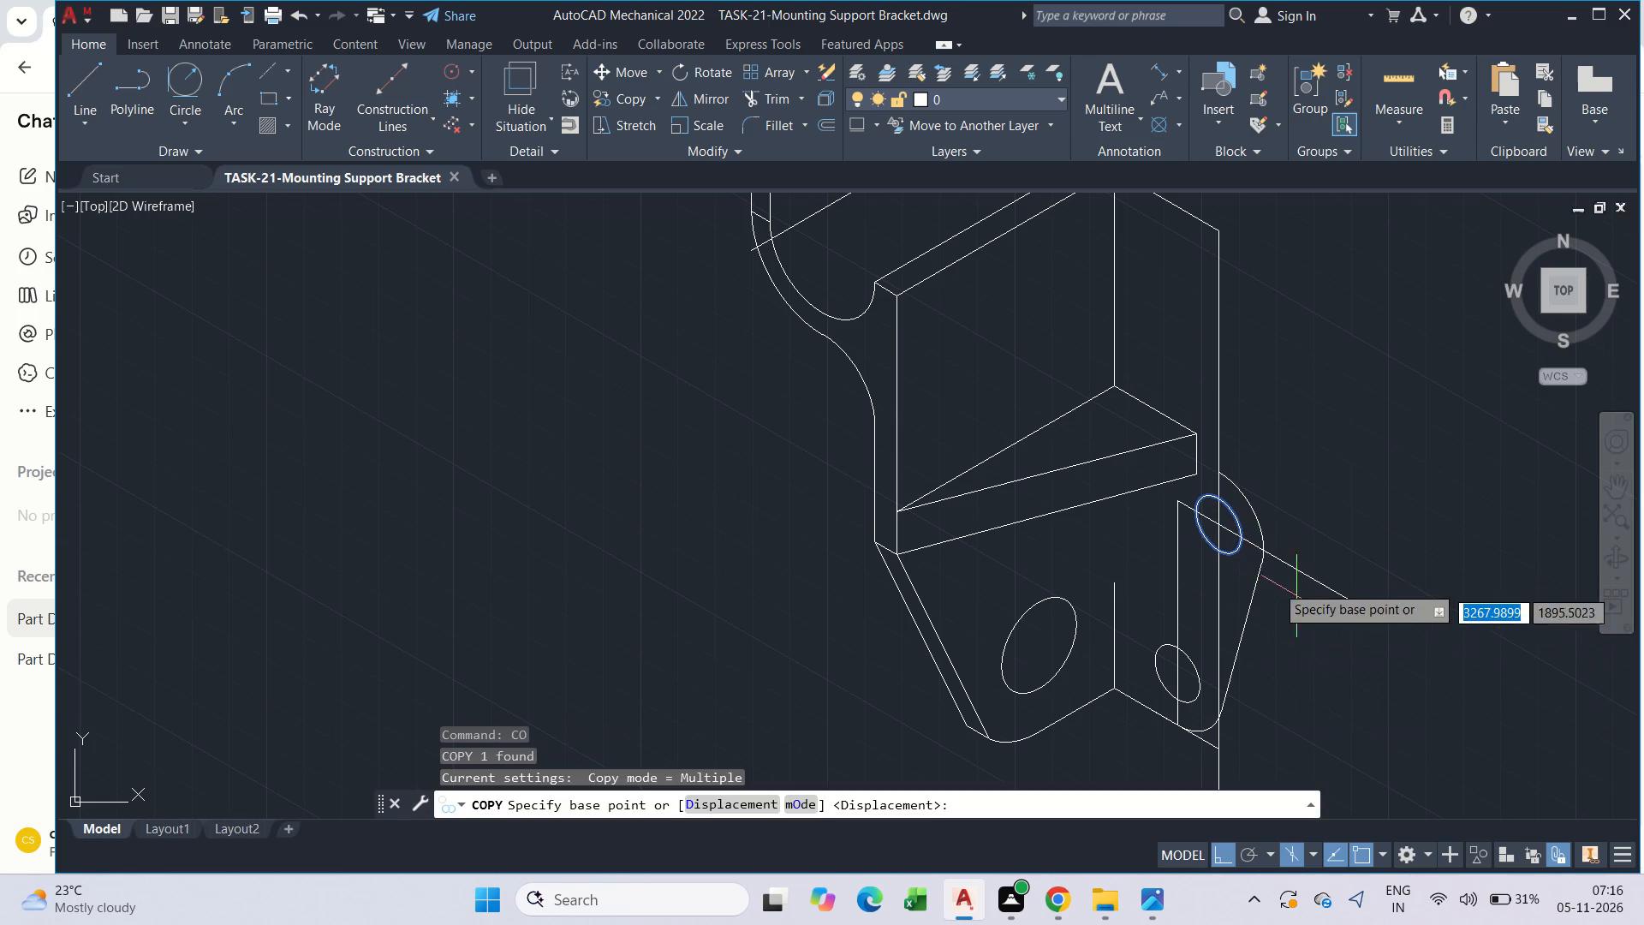
left_click(1219, 524)
scroll(1219, 524, "down", 1)
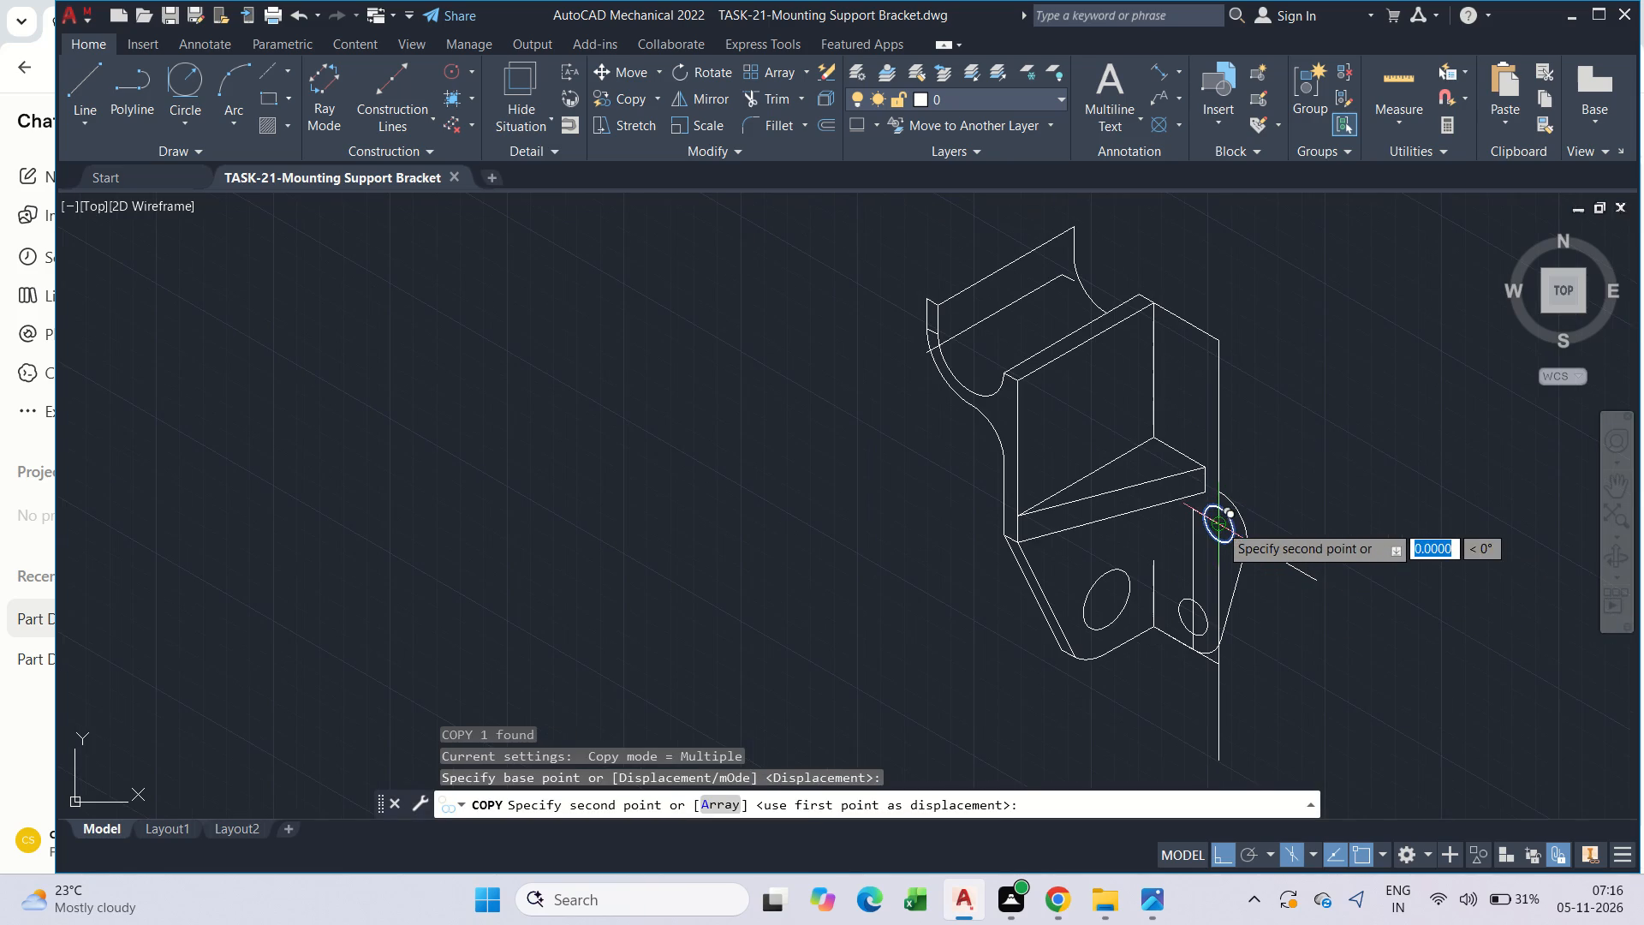
left_click(1218, 343)
key("Escape")
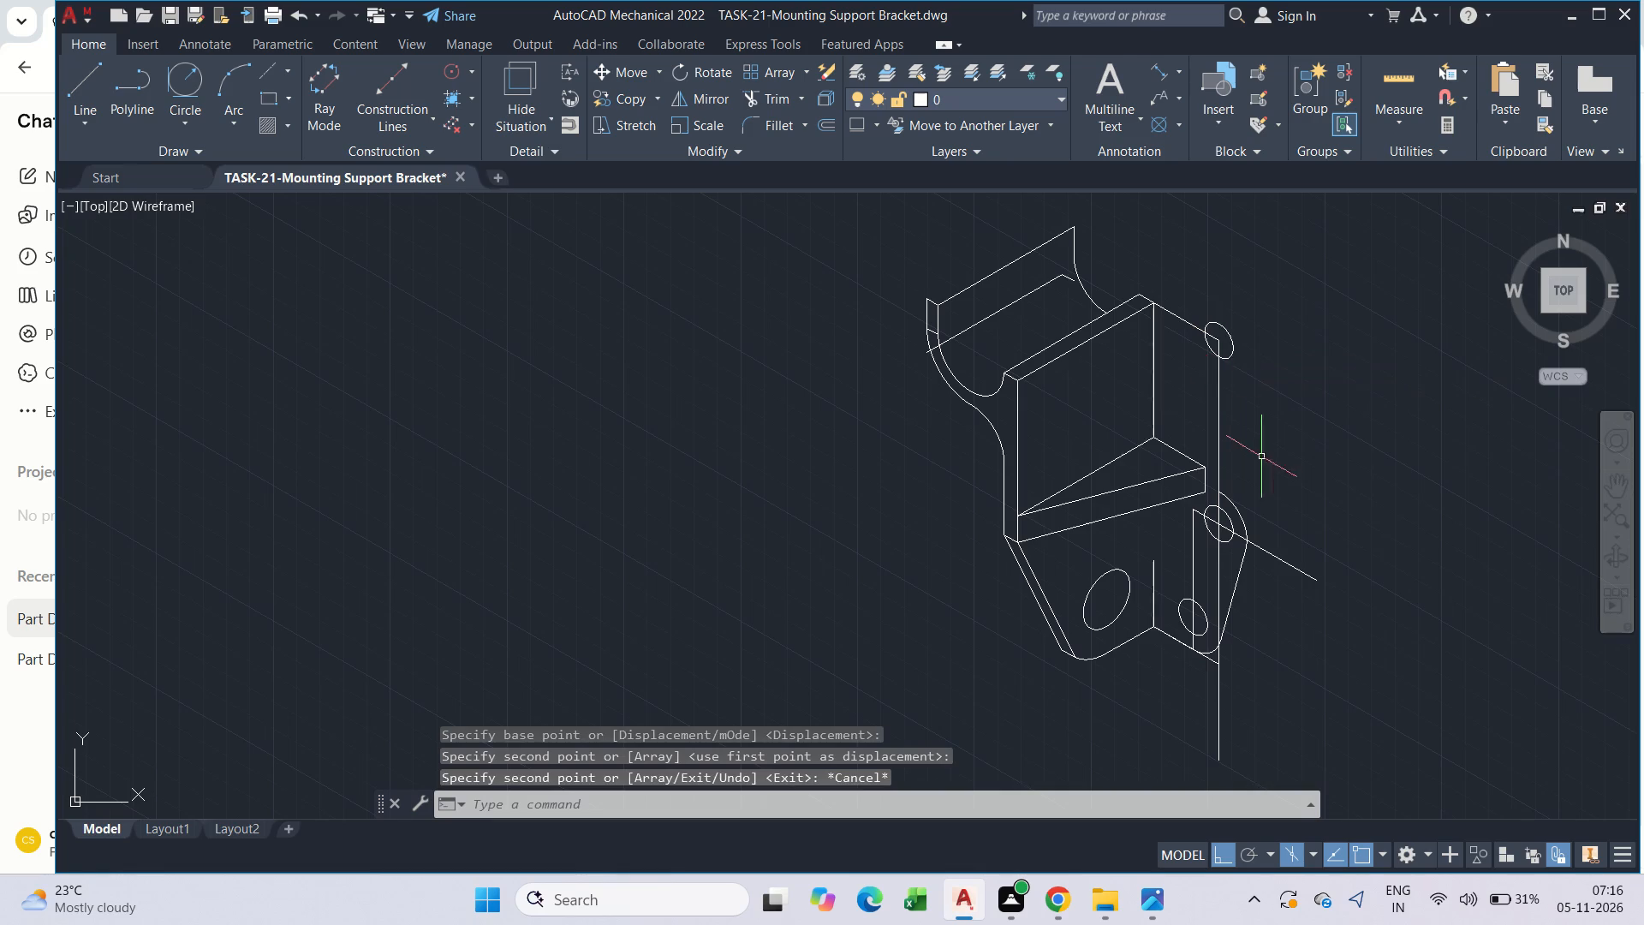
key("Escape")
Draw a concentric isocircle of radius 12 around the copied isocircle at the upper corner.
middle_click_drag(1254, 504, 1242, 543)
scroll(1230, 438, "up", 1)
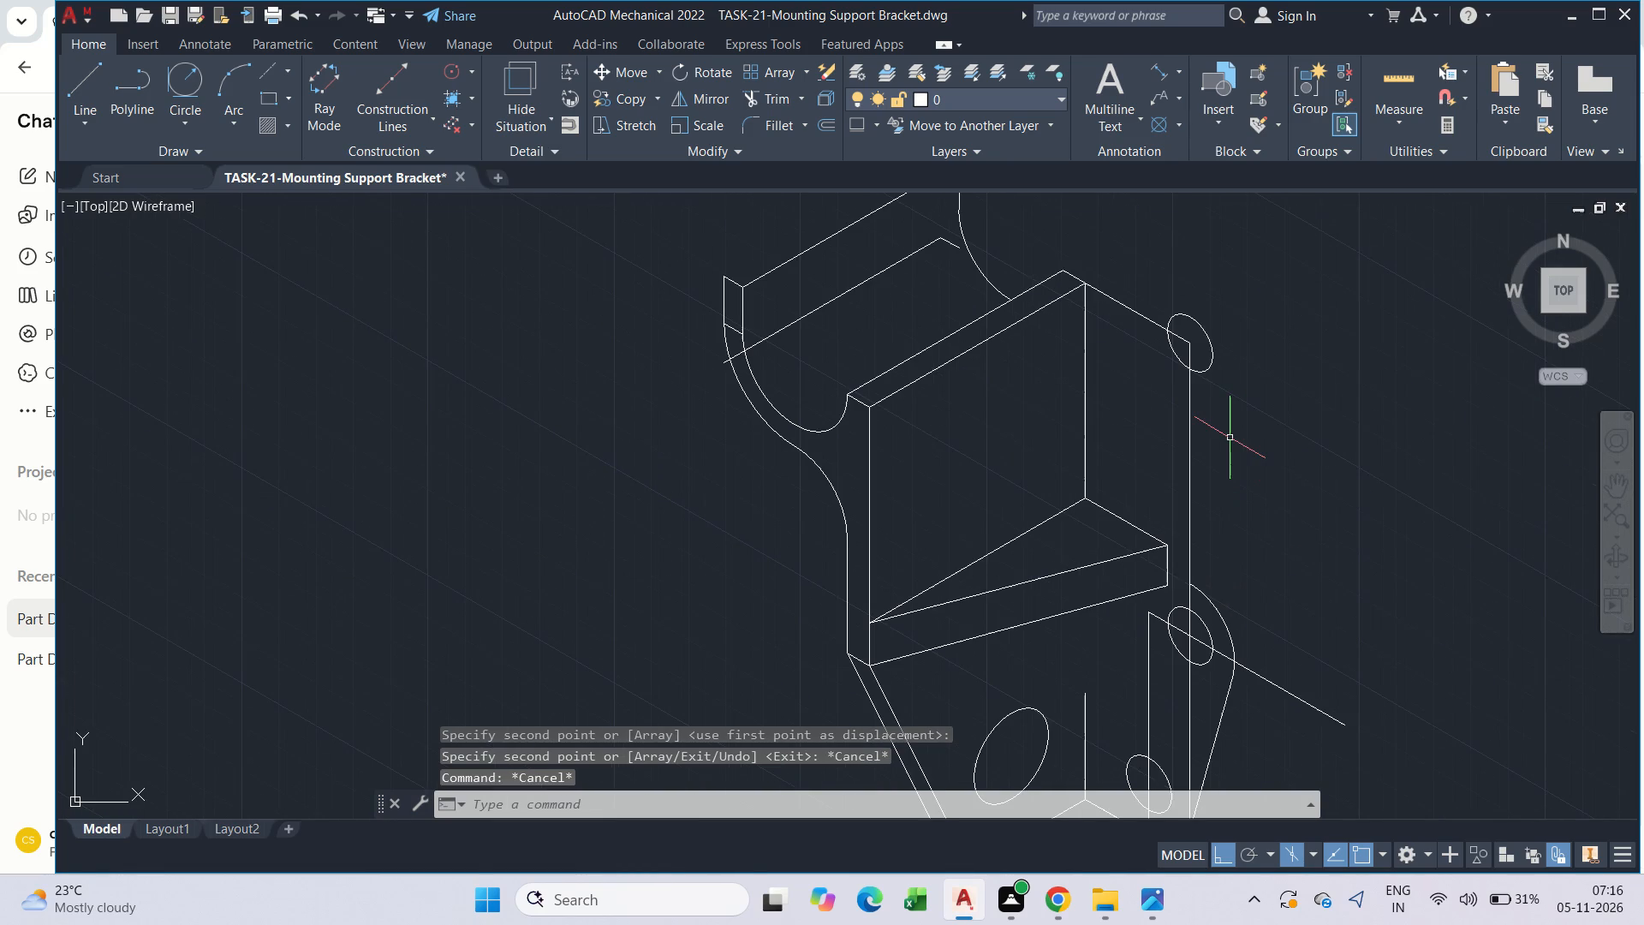
type("ekl")
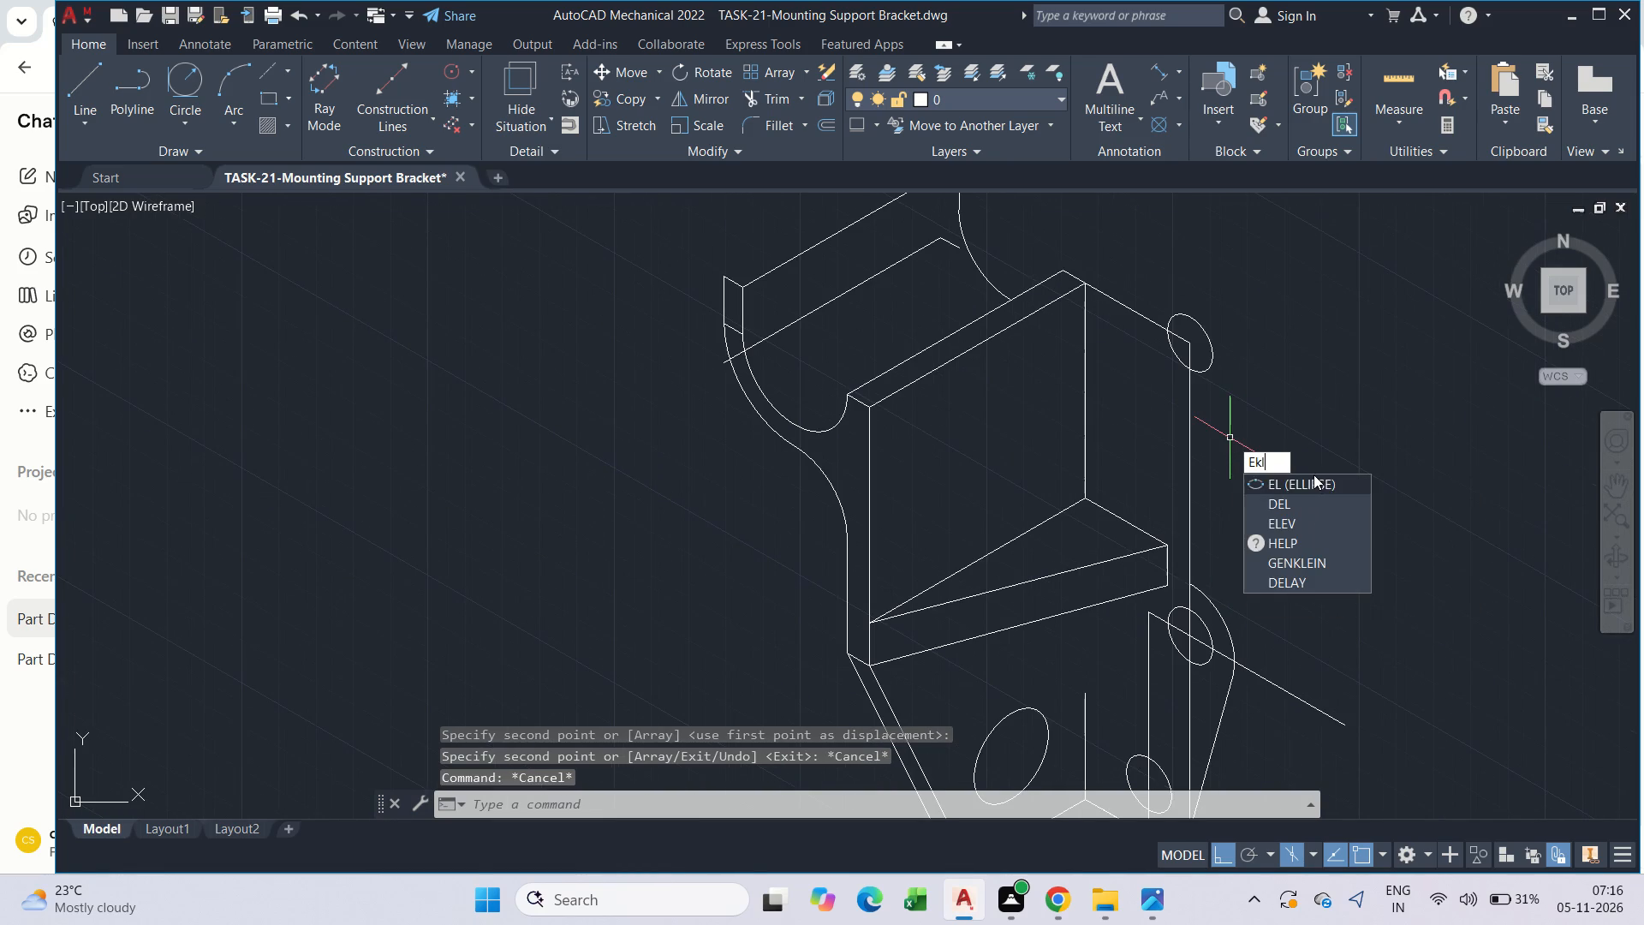
left_click(1315, 479)
type("i")
key("space")
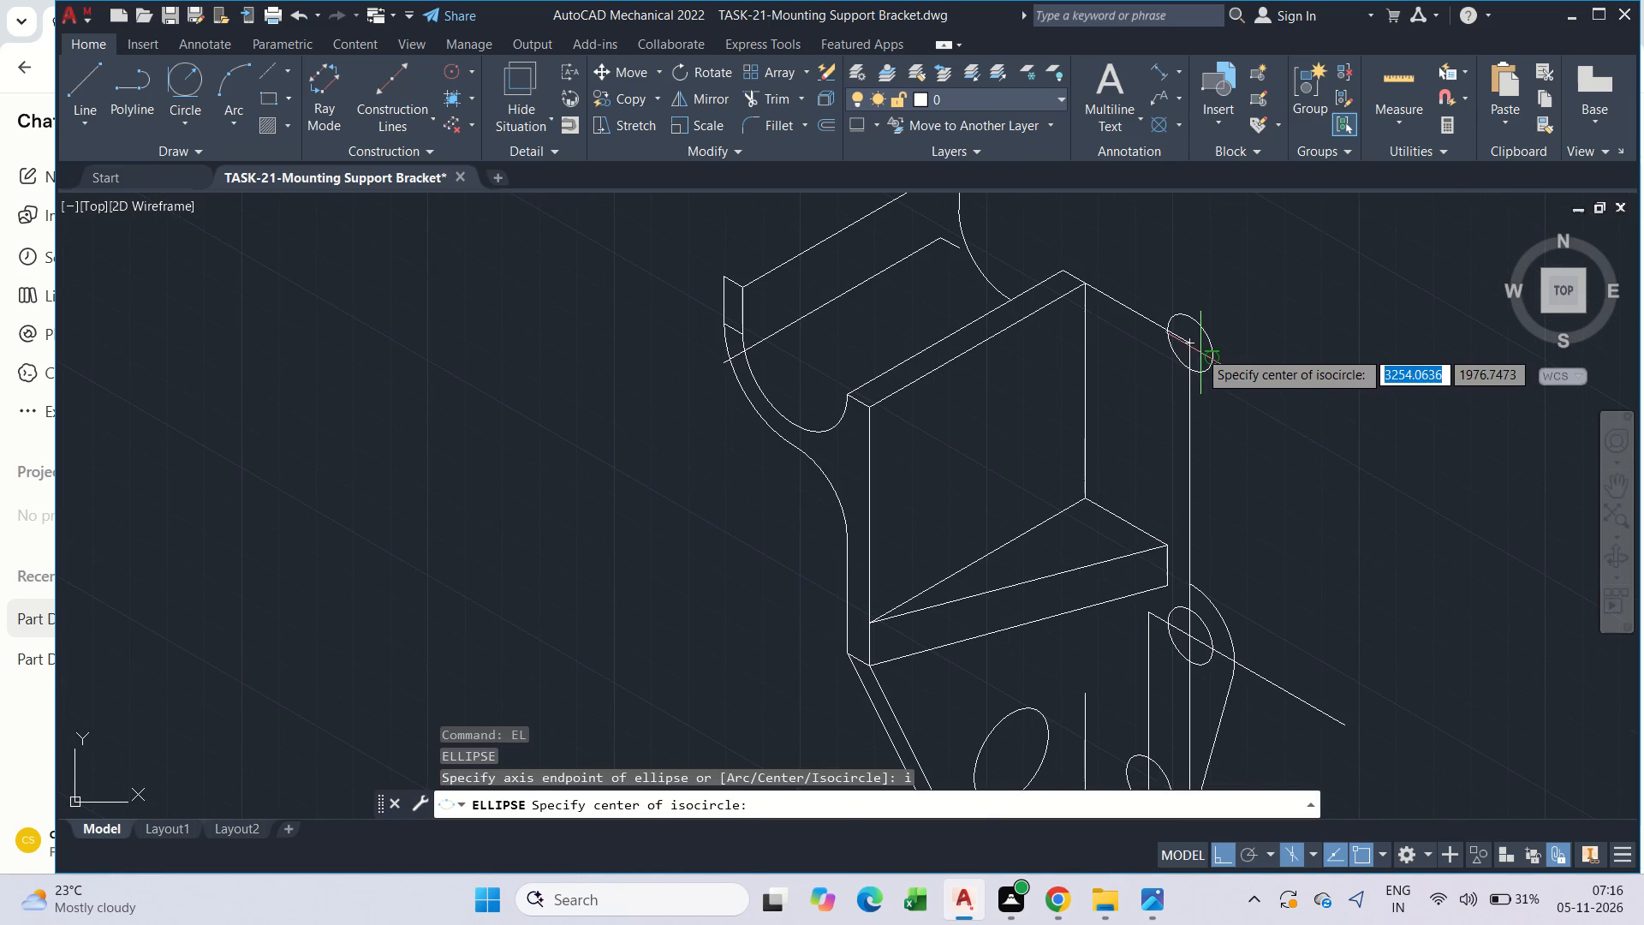
left_click_drag(1188, 339, 1197, 347)
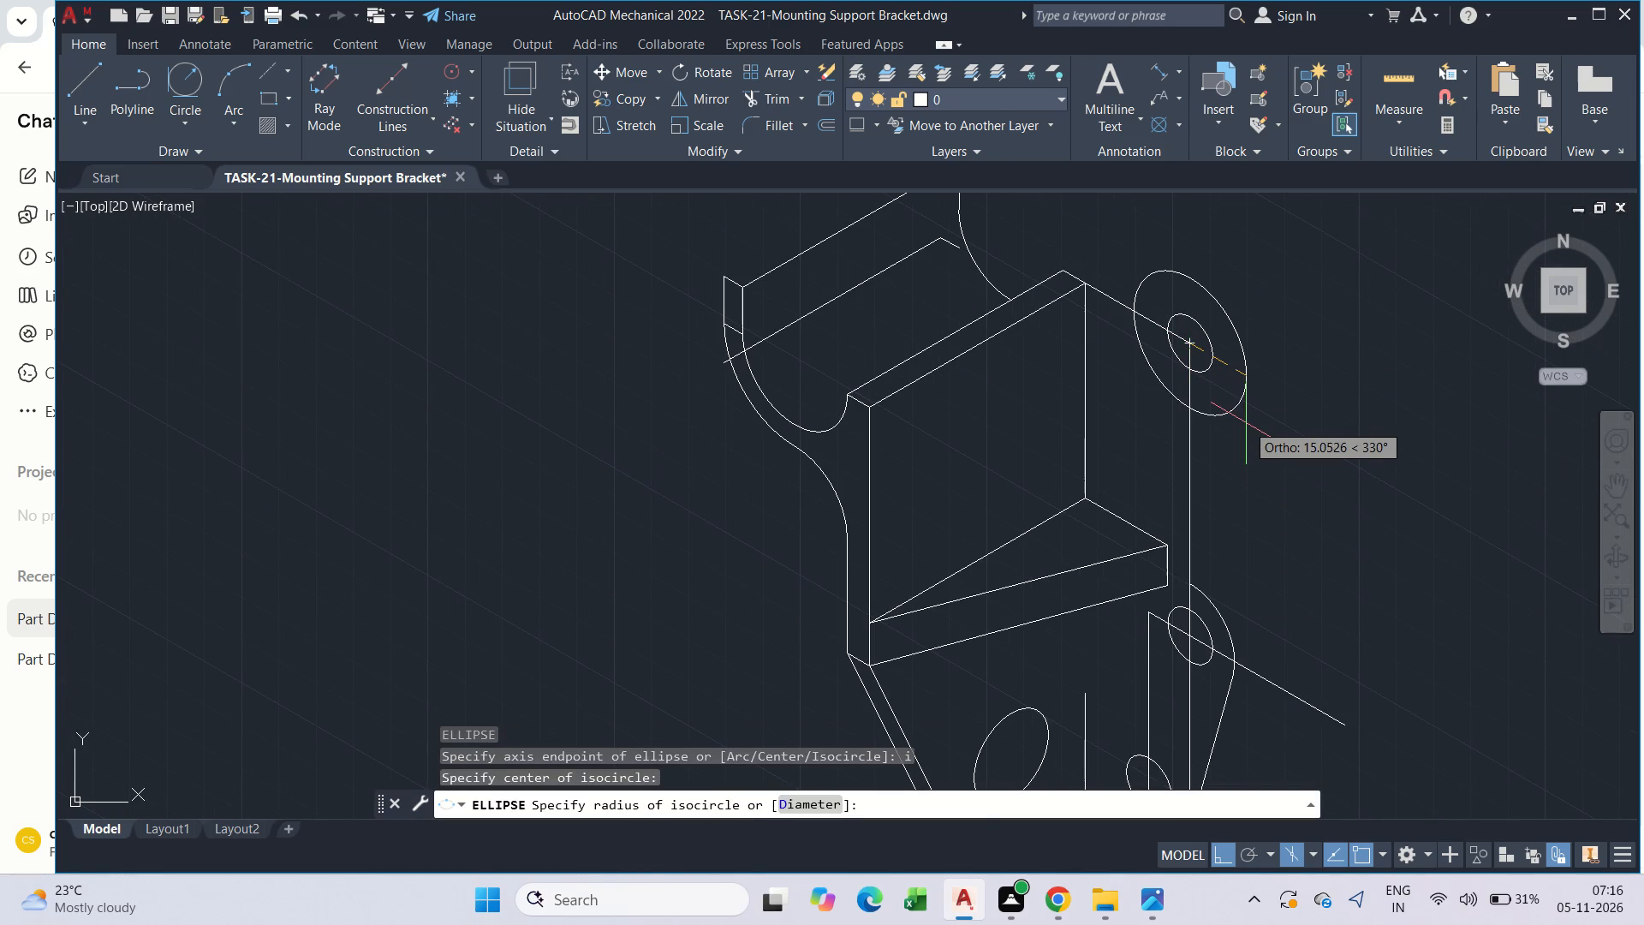
type("12")
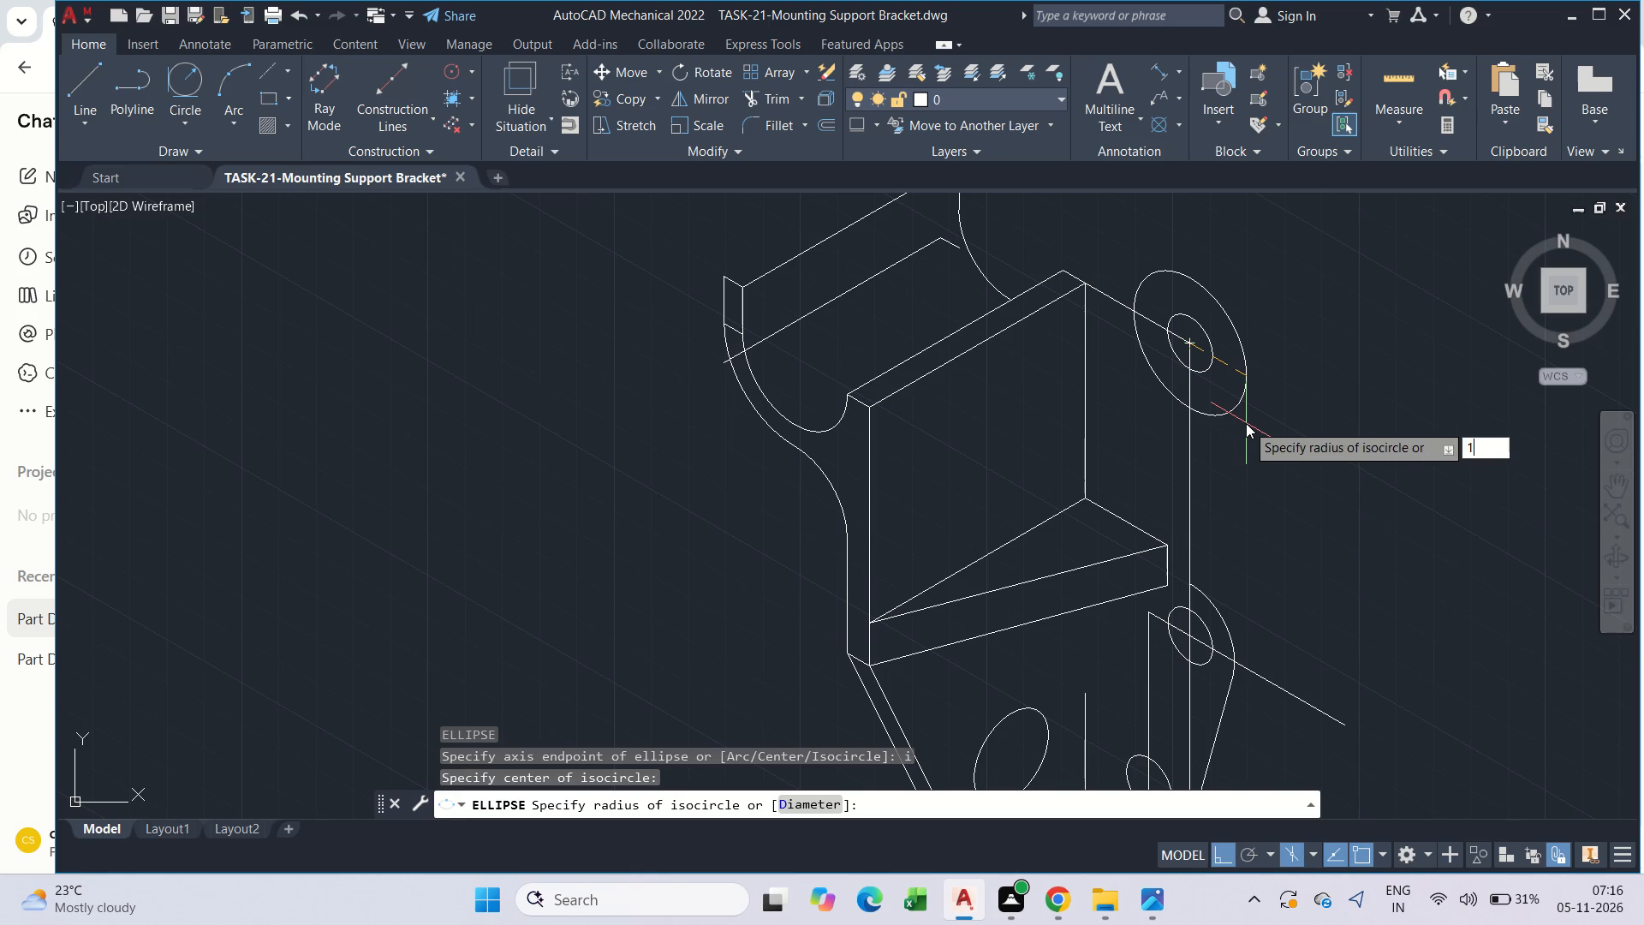
key("Return")
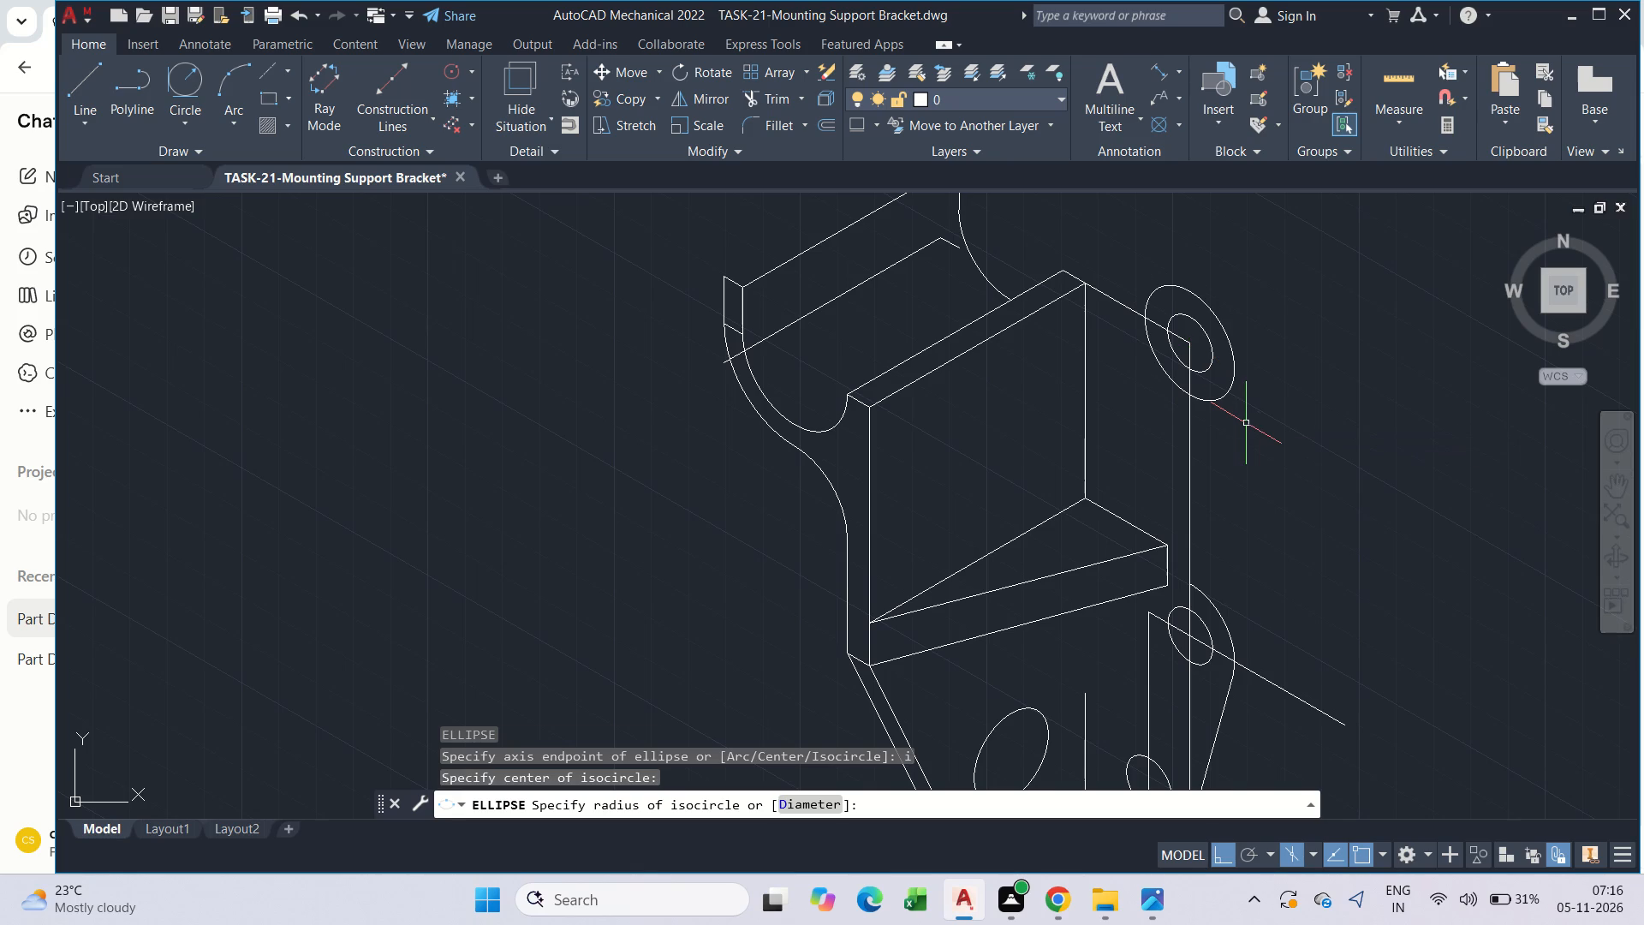
key("Escape")
key("Escape")
key("Escape")
key("Escape")
key("Escape")
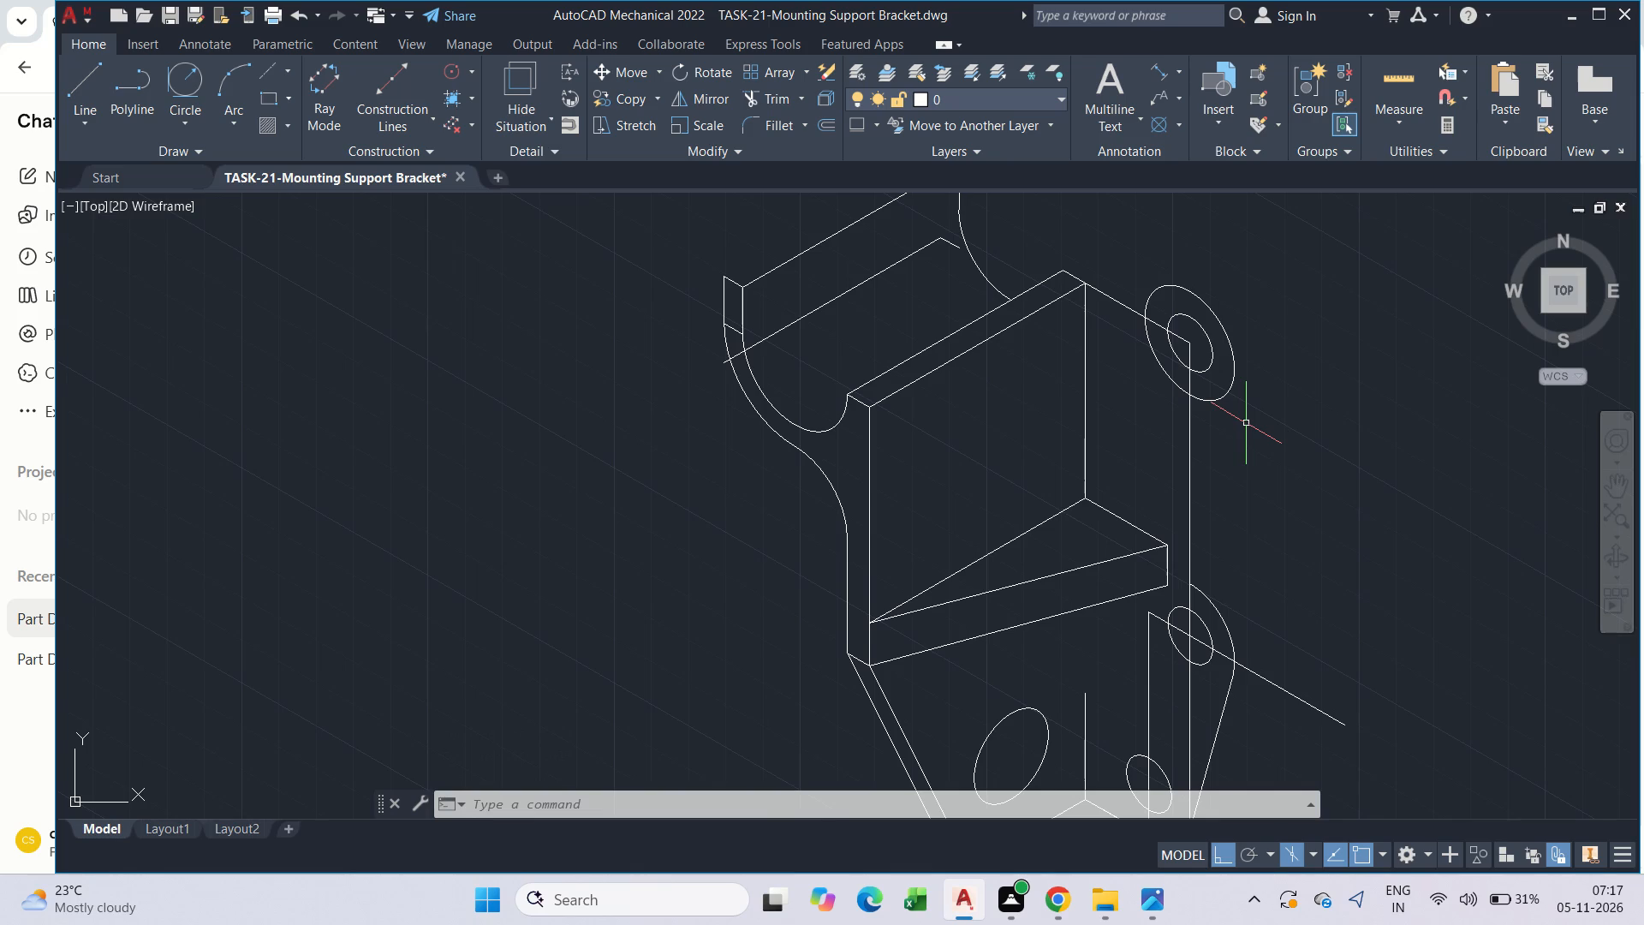
Draw a vertical line from the lower right side of the upper radius 12 isocircle down to the lower lug's arc.
key("l")
key("space")
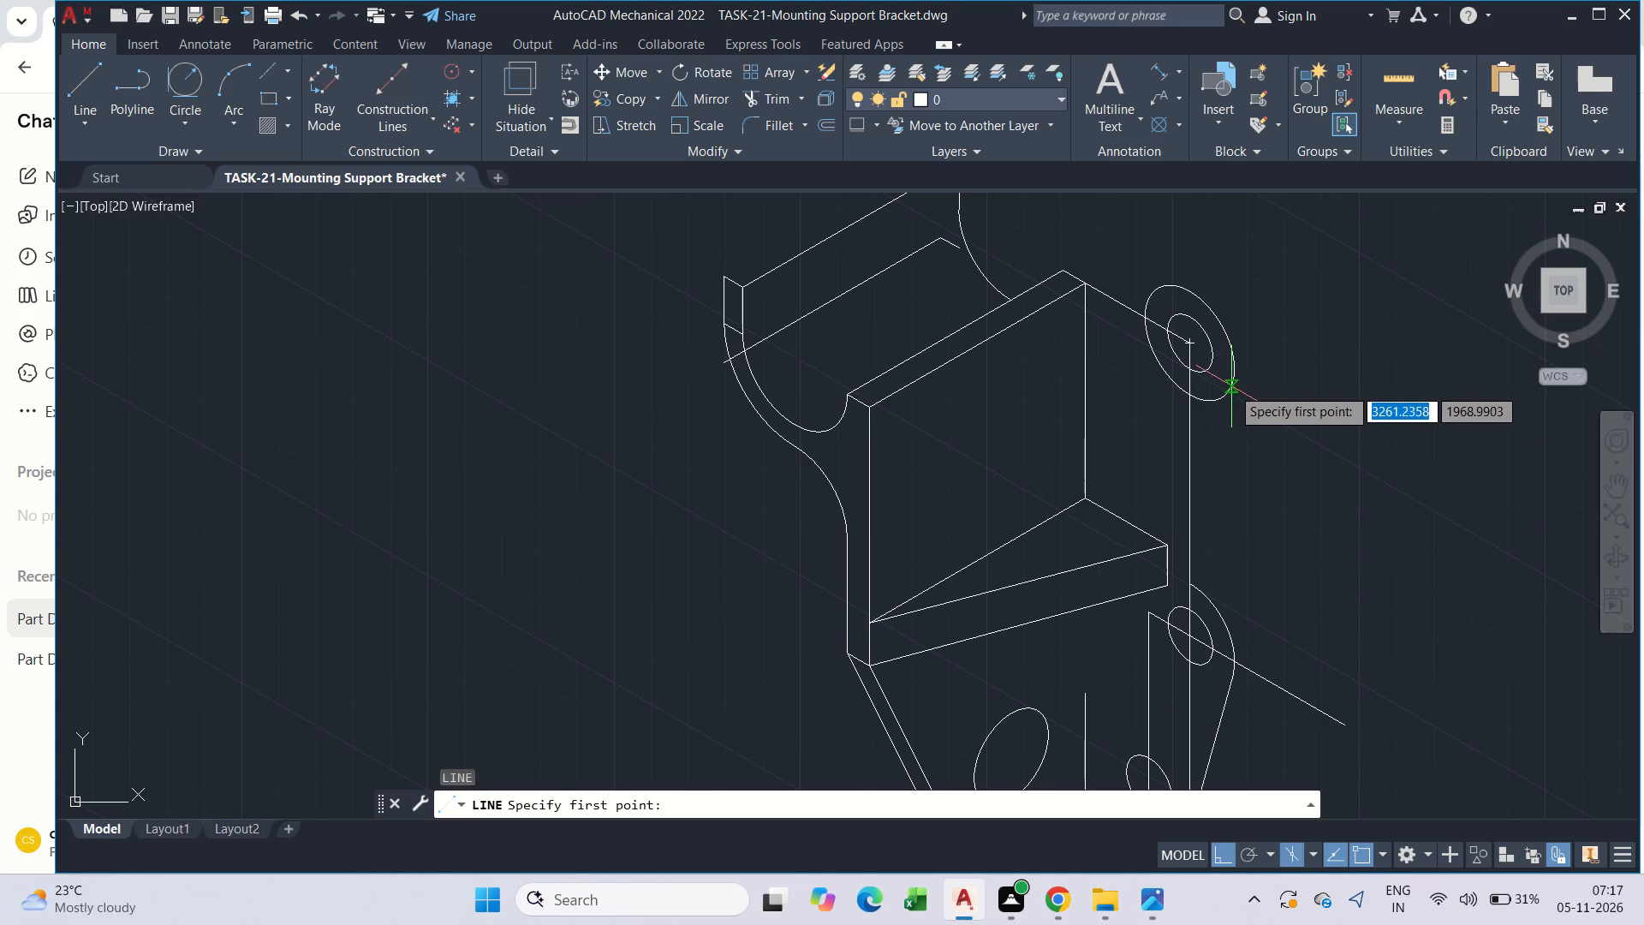
left_click(1224, 397)
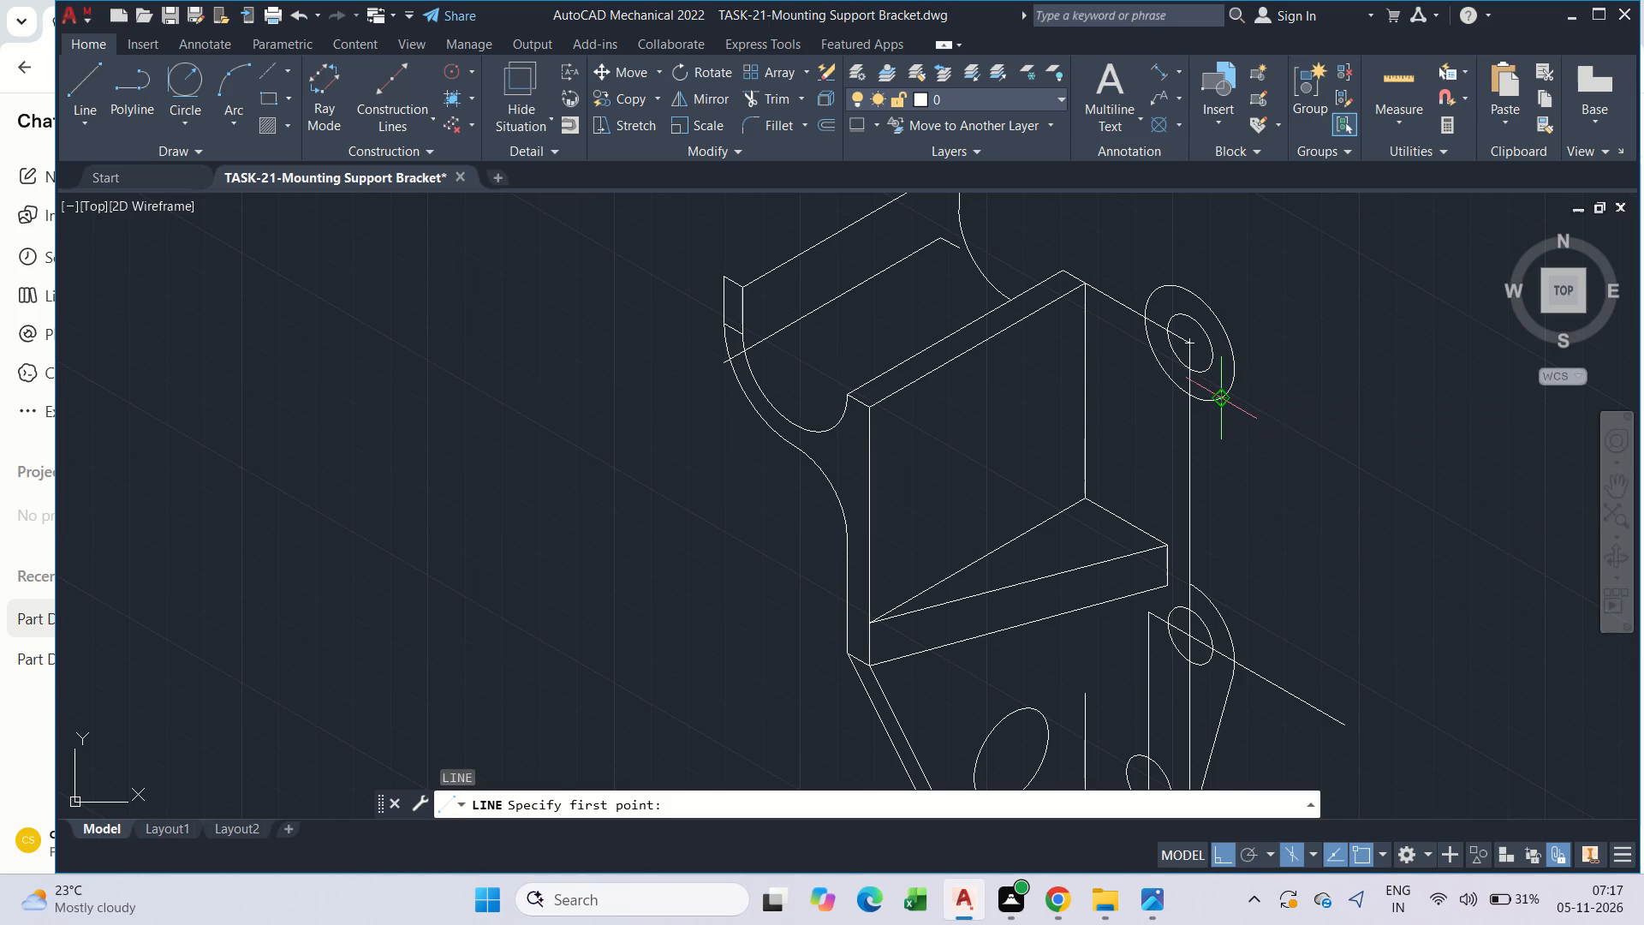
left_click(1224, 620)
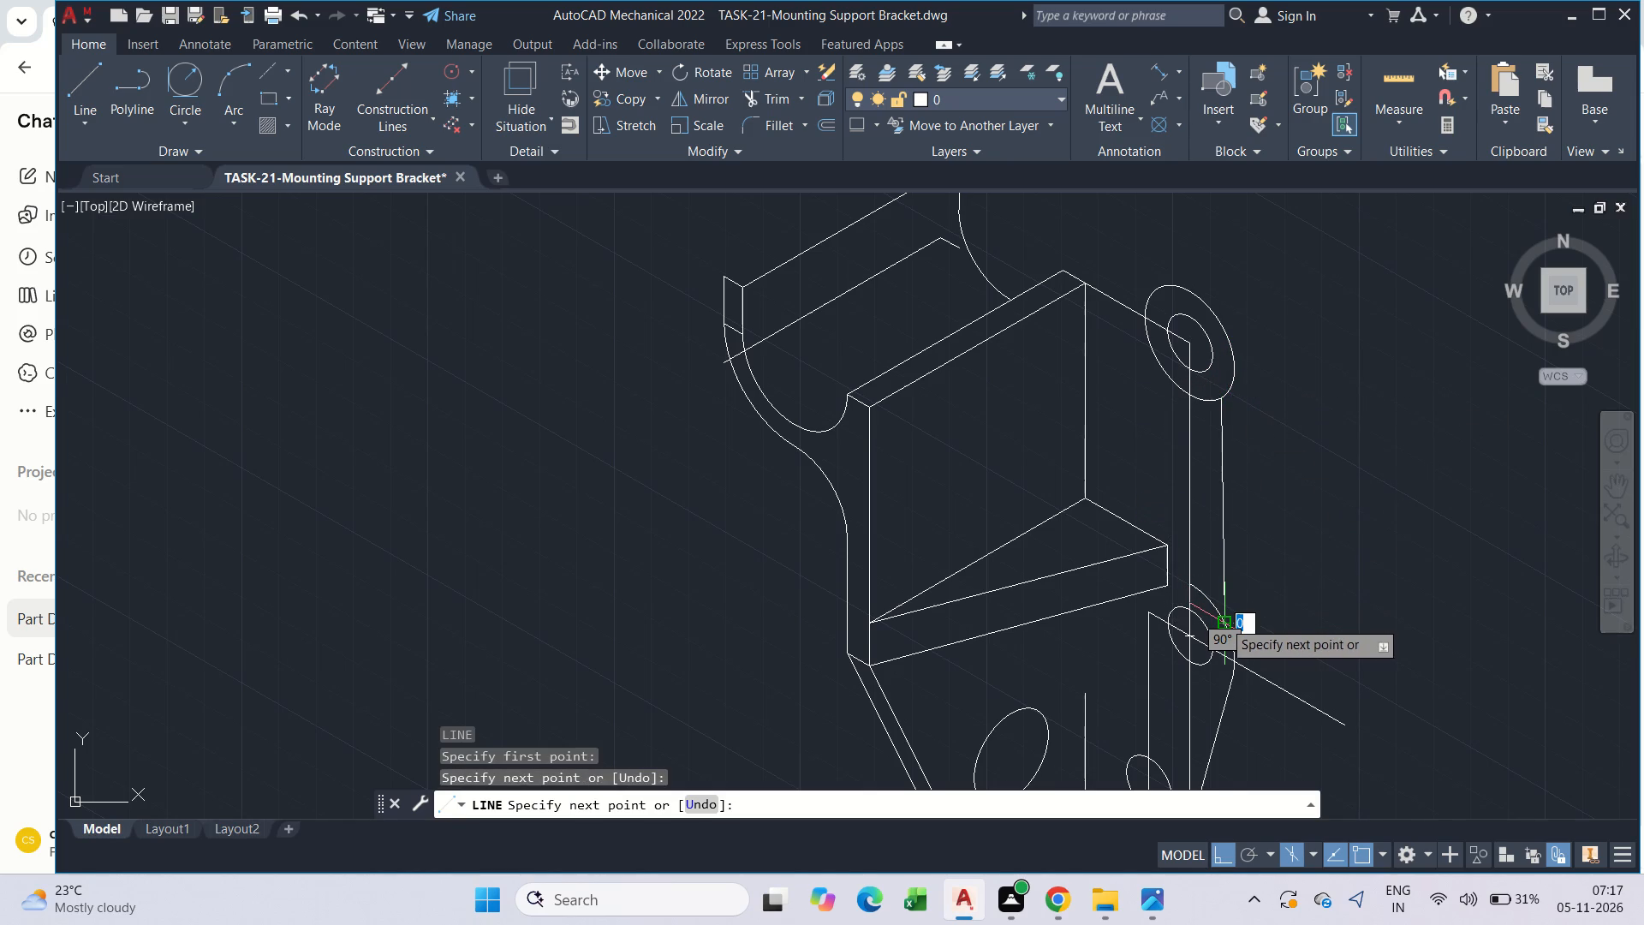
key("ctrl+z")
left_click(1221, 618)
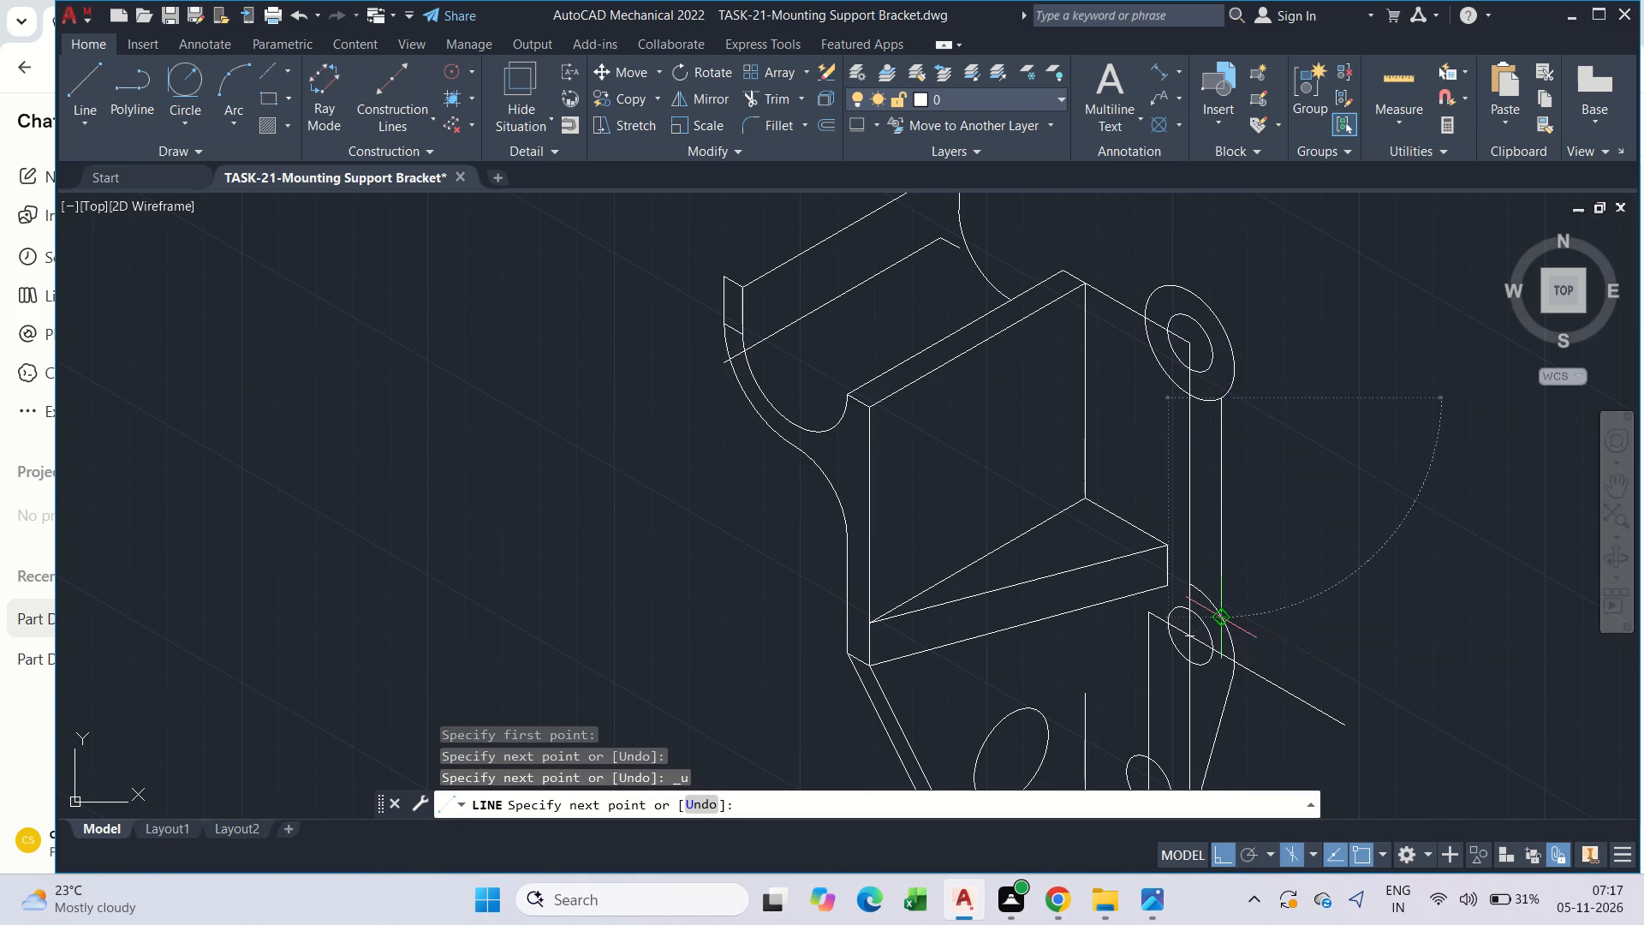
key("Escape")
Draw a 28-long isometric line sloping down and outward from the midpoint of the new vertical line.
type("l")
key("space")
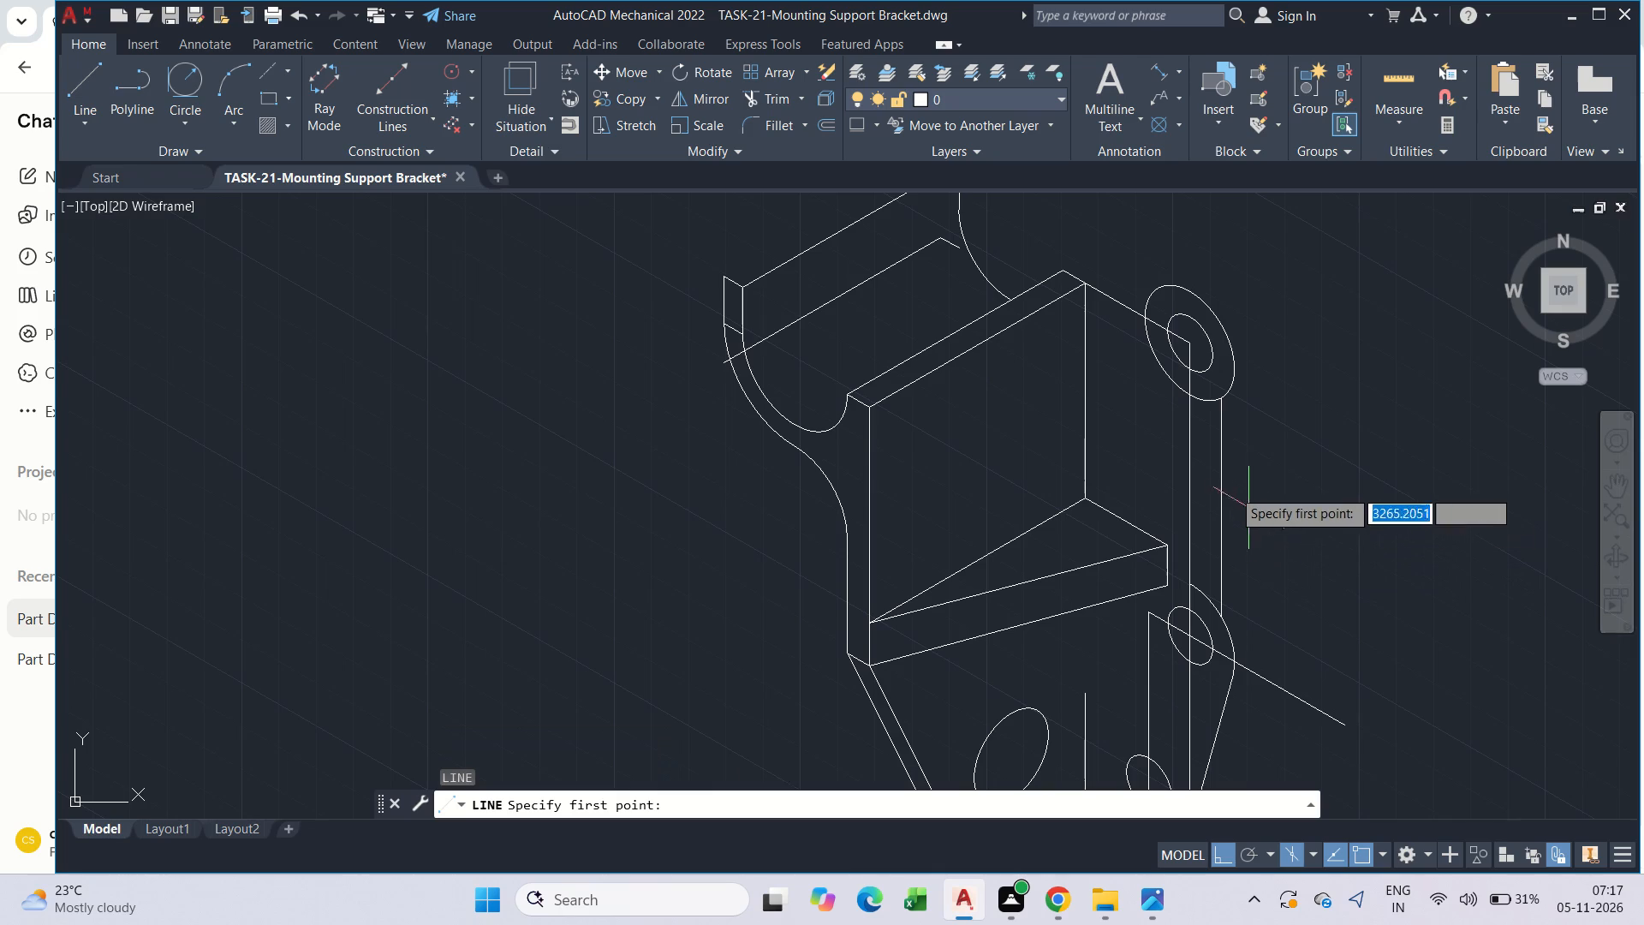
left_click_drag(1215, 501, 1217, 502)
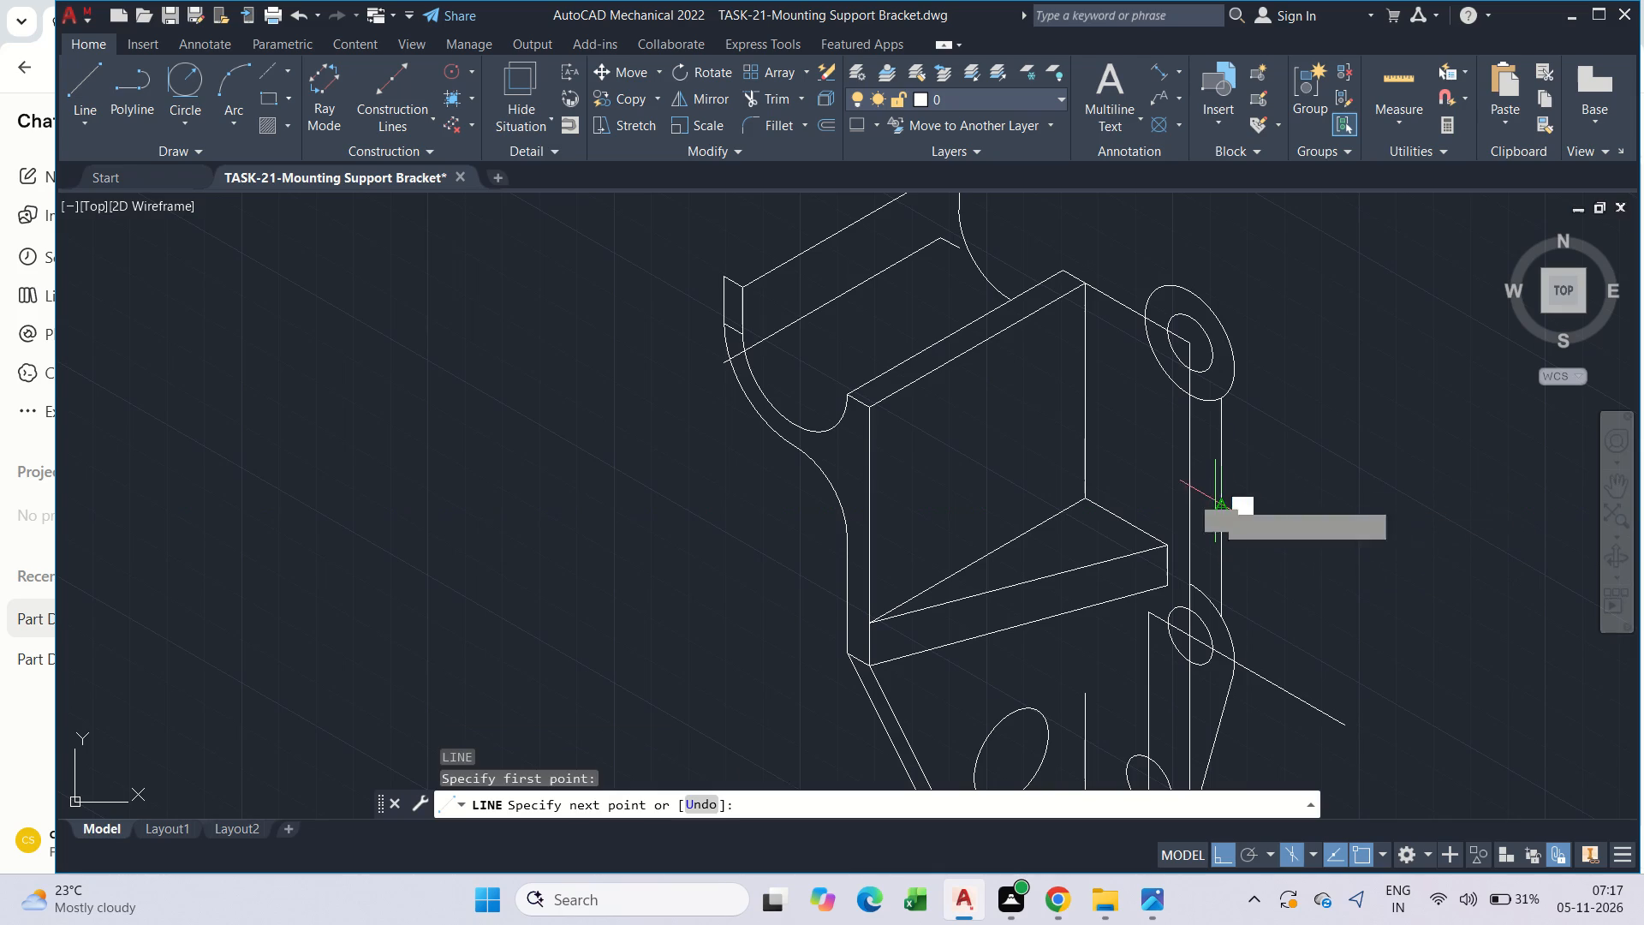
left_click_drag(1217, 502, 1229, 510)
key("2")
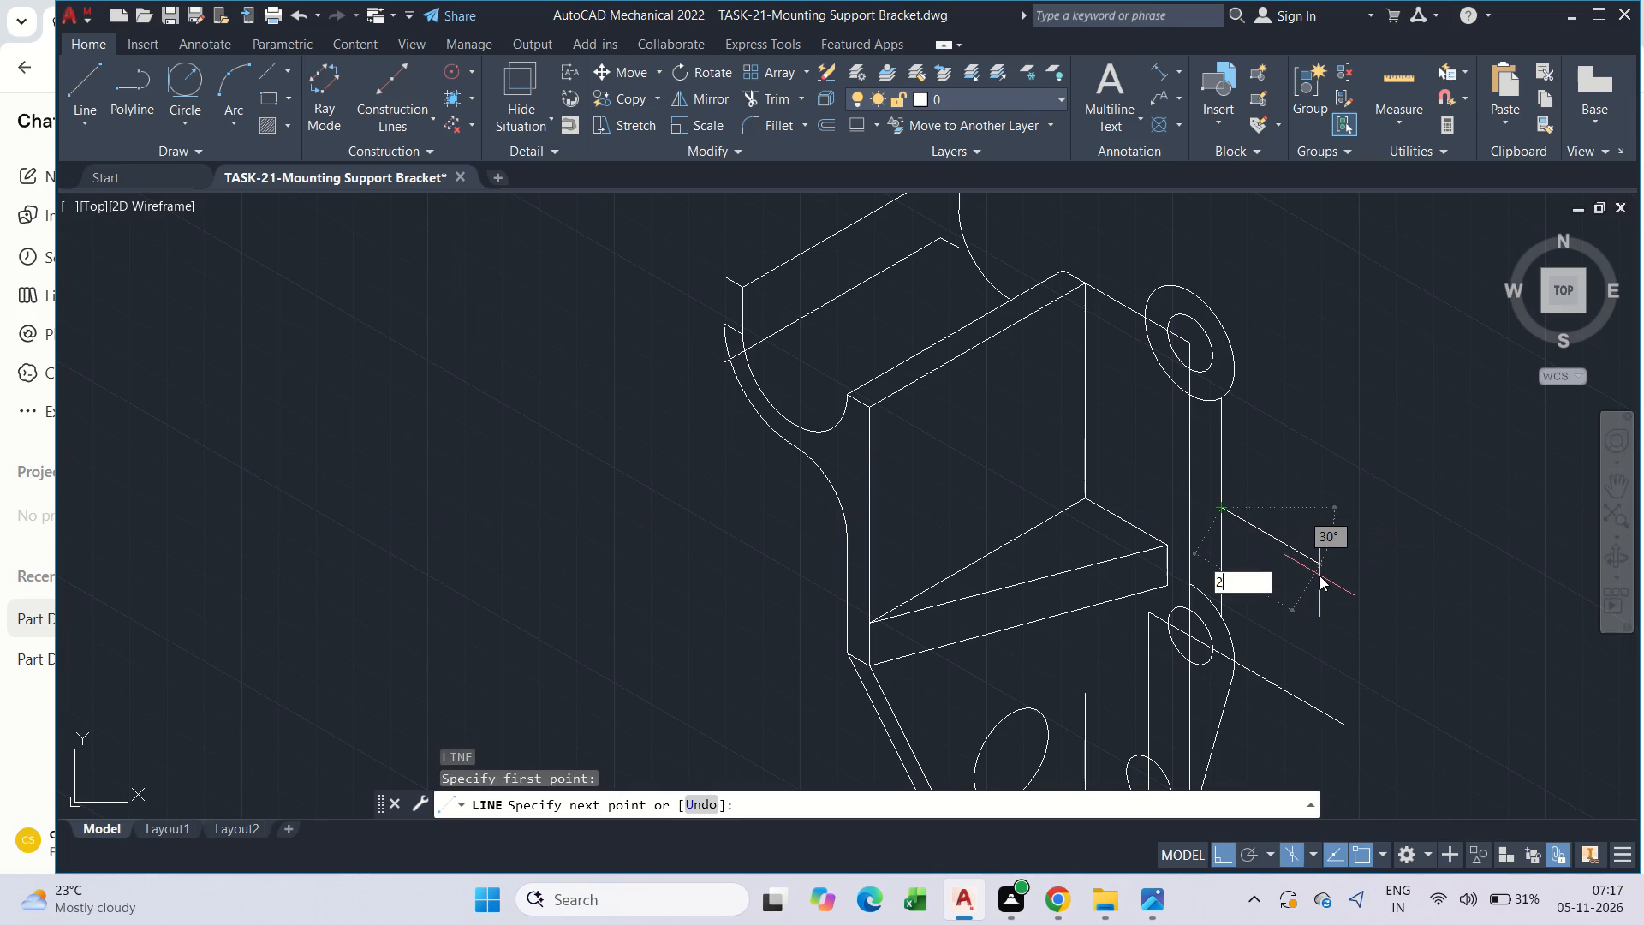
key("8")
key("Return")
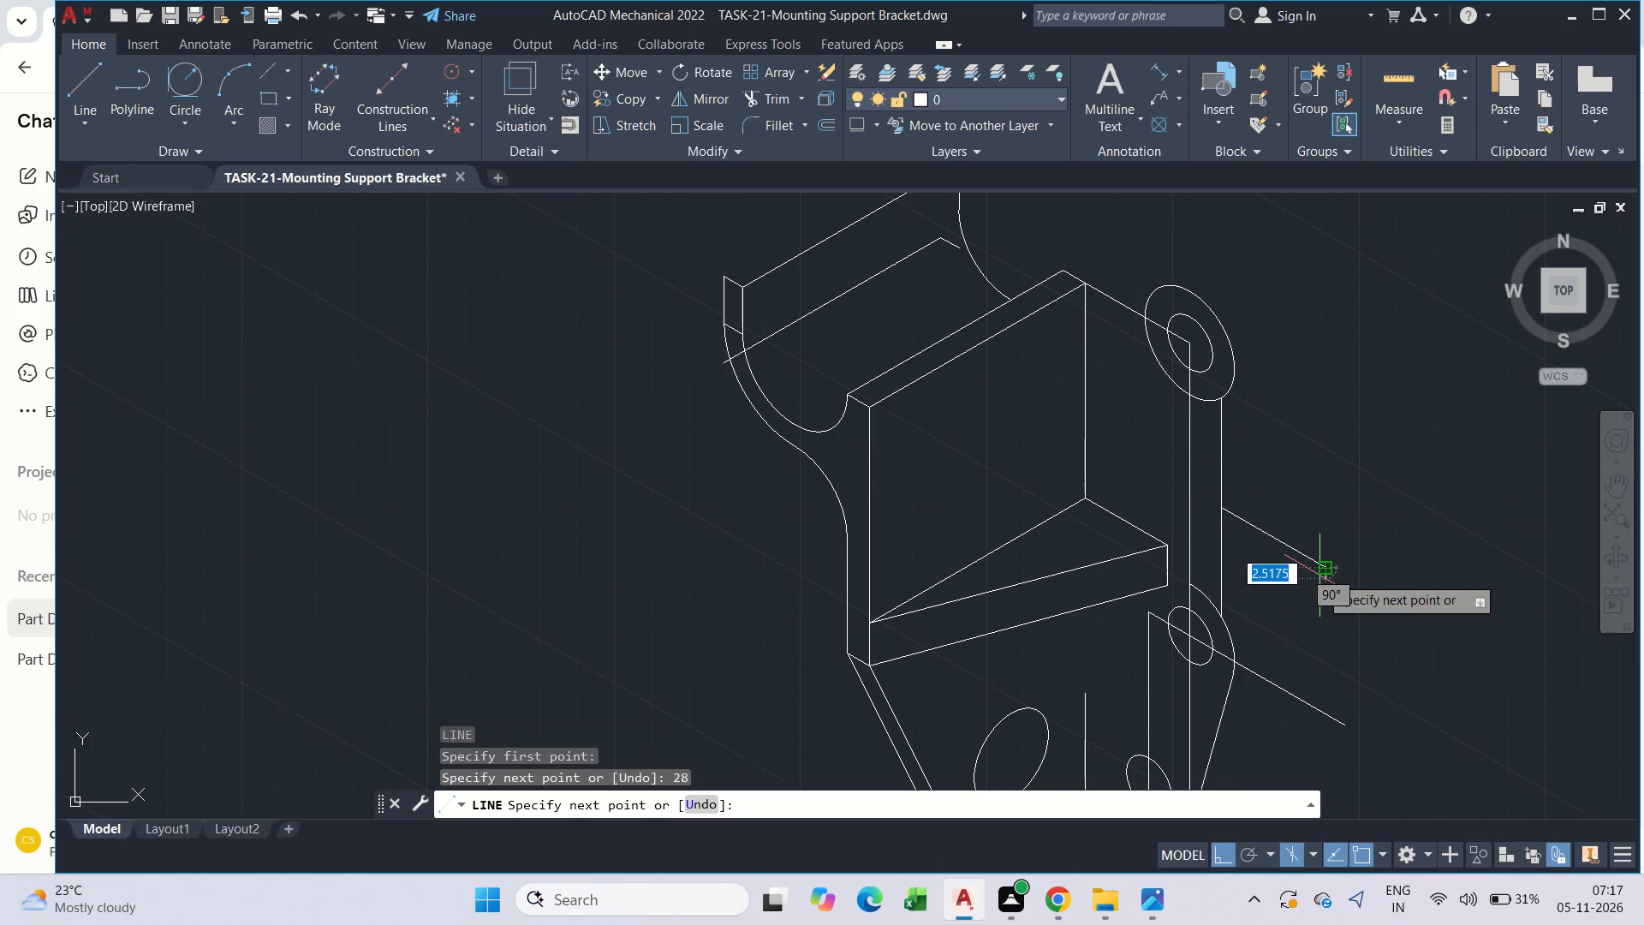
key("Escape")
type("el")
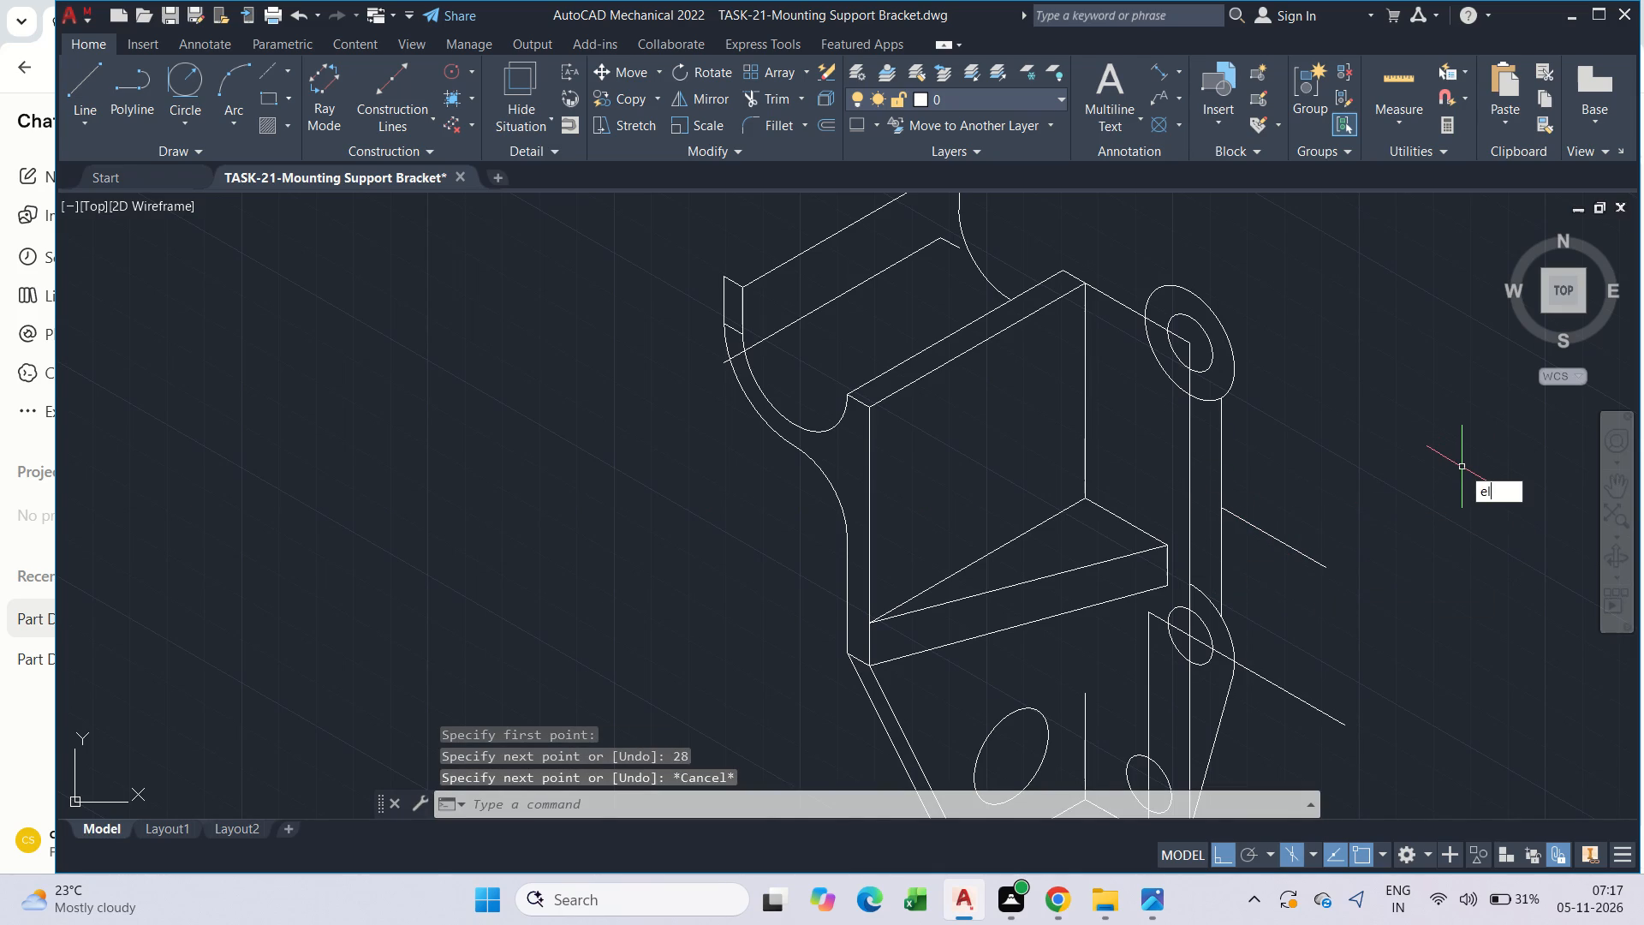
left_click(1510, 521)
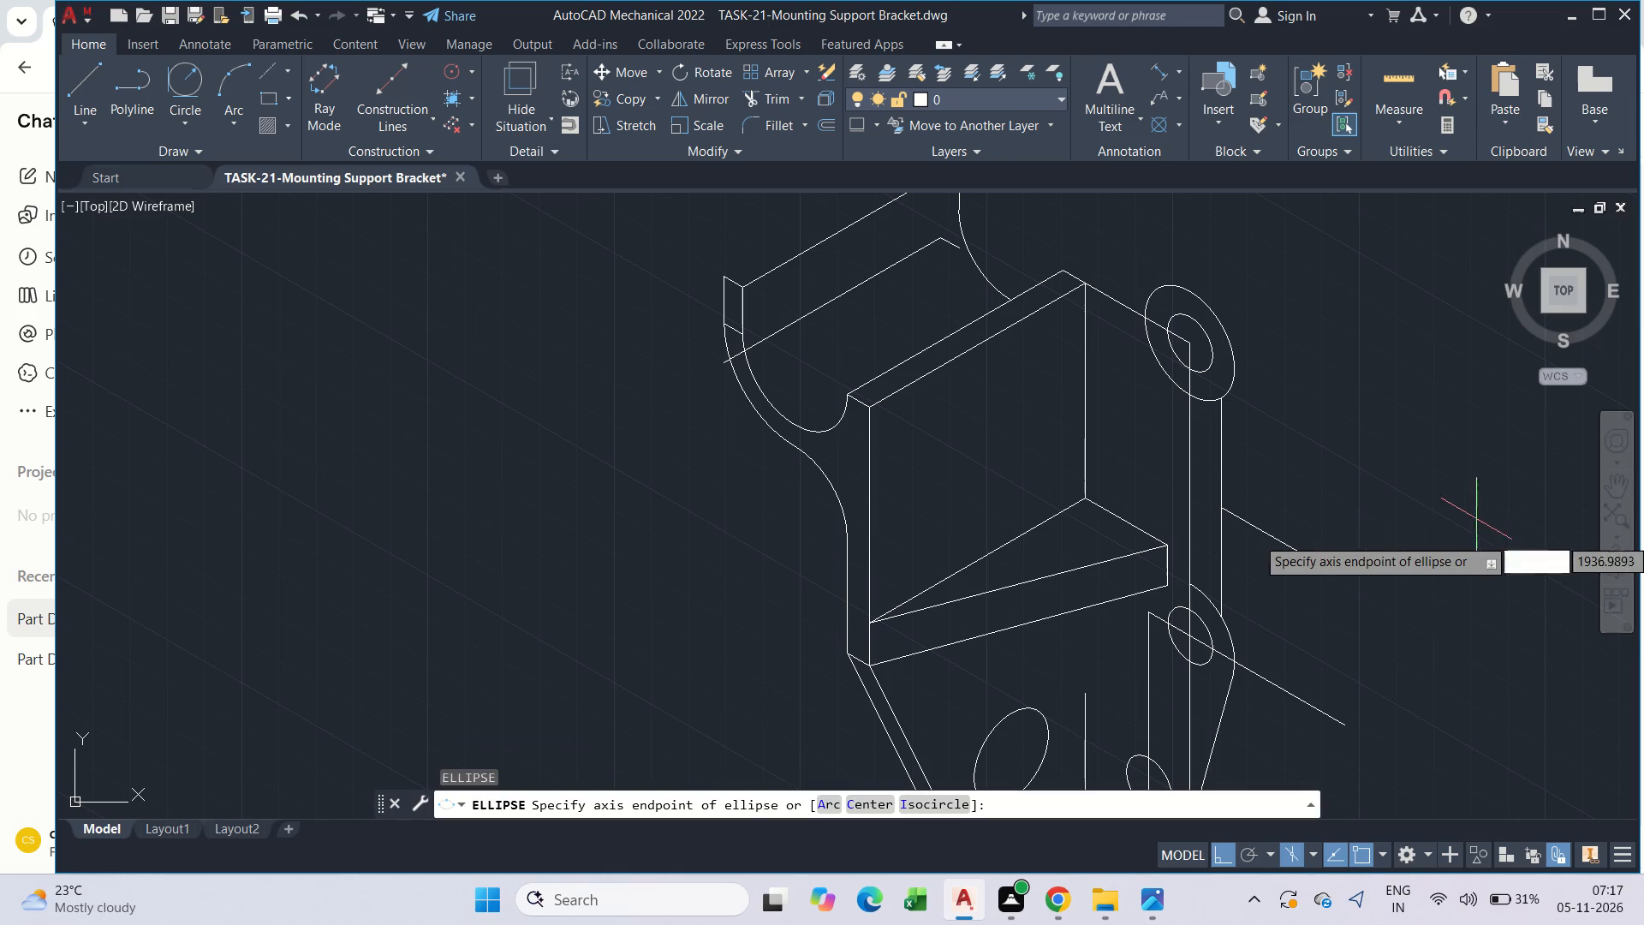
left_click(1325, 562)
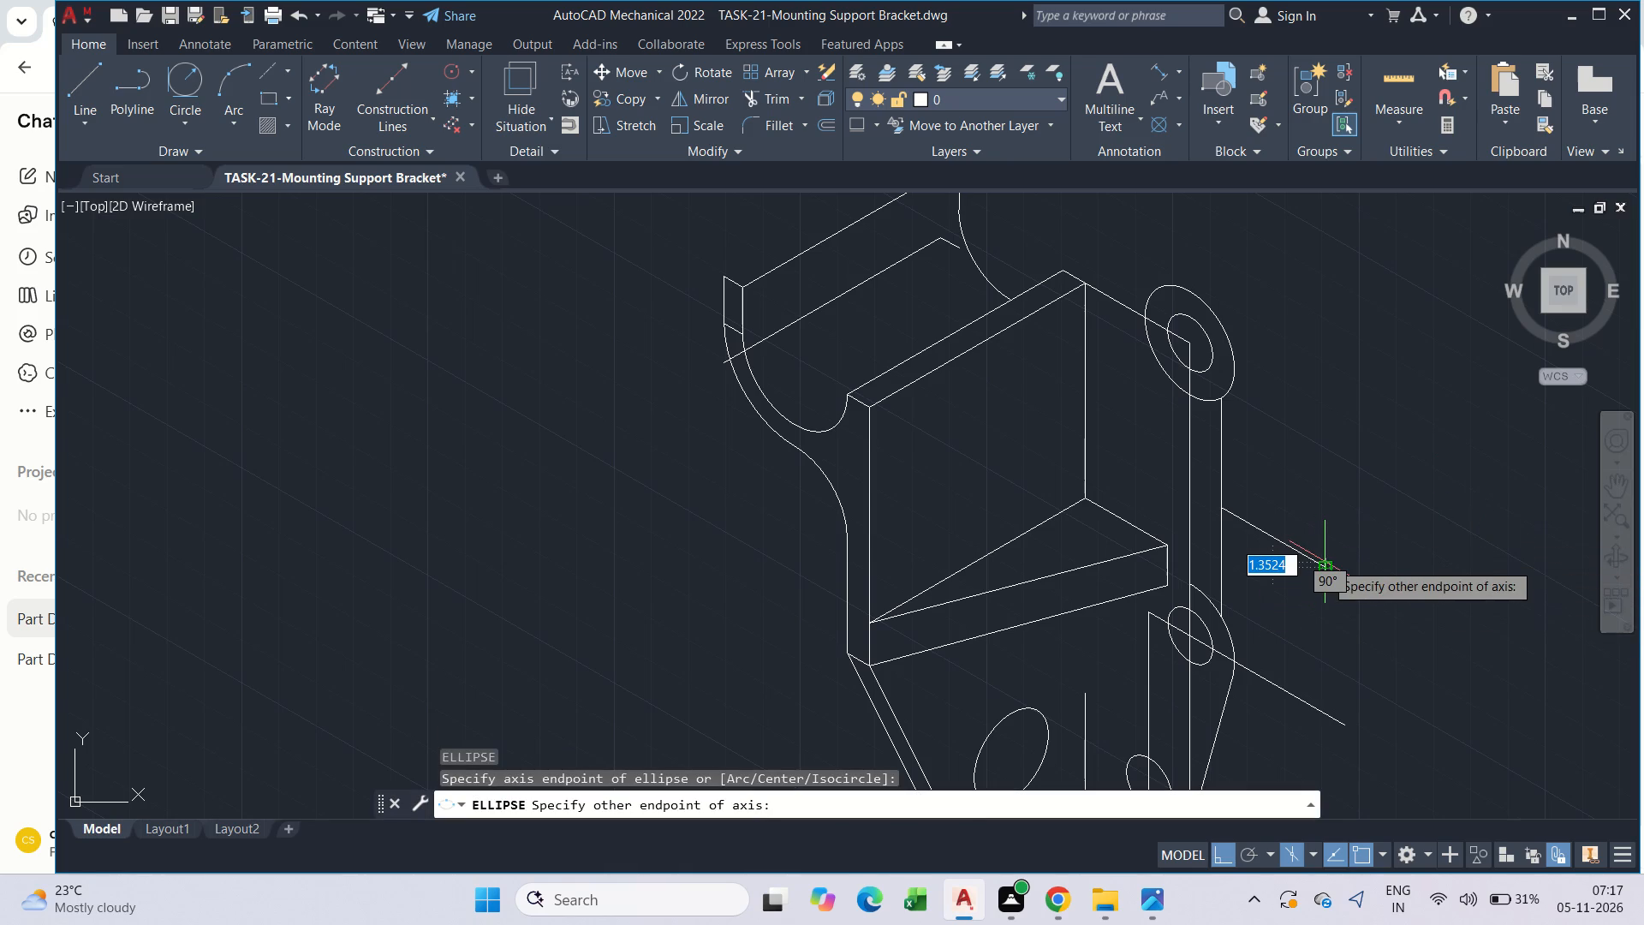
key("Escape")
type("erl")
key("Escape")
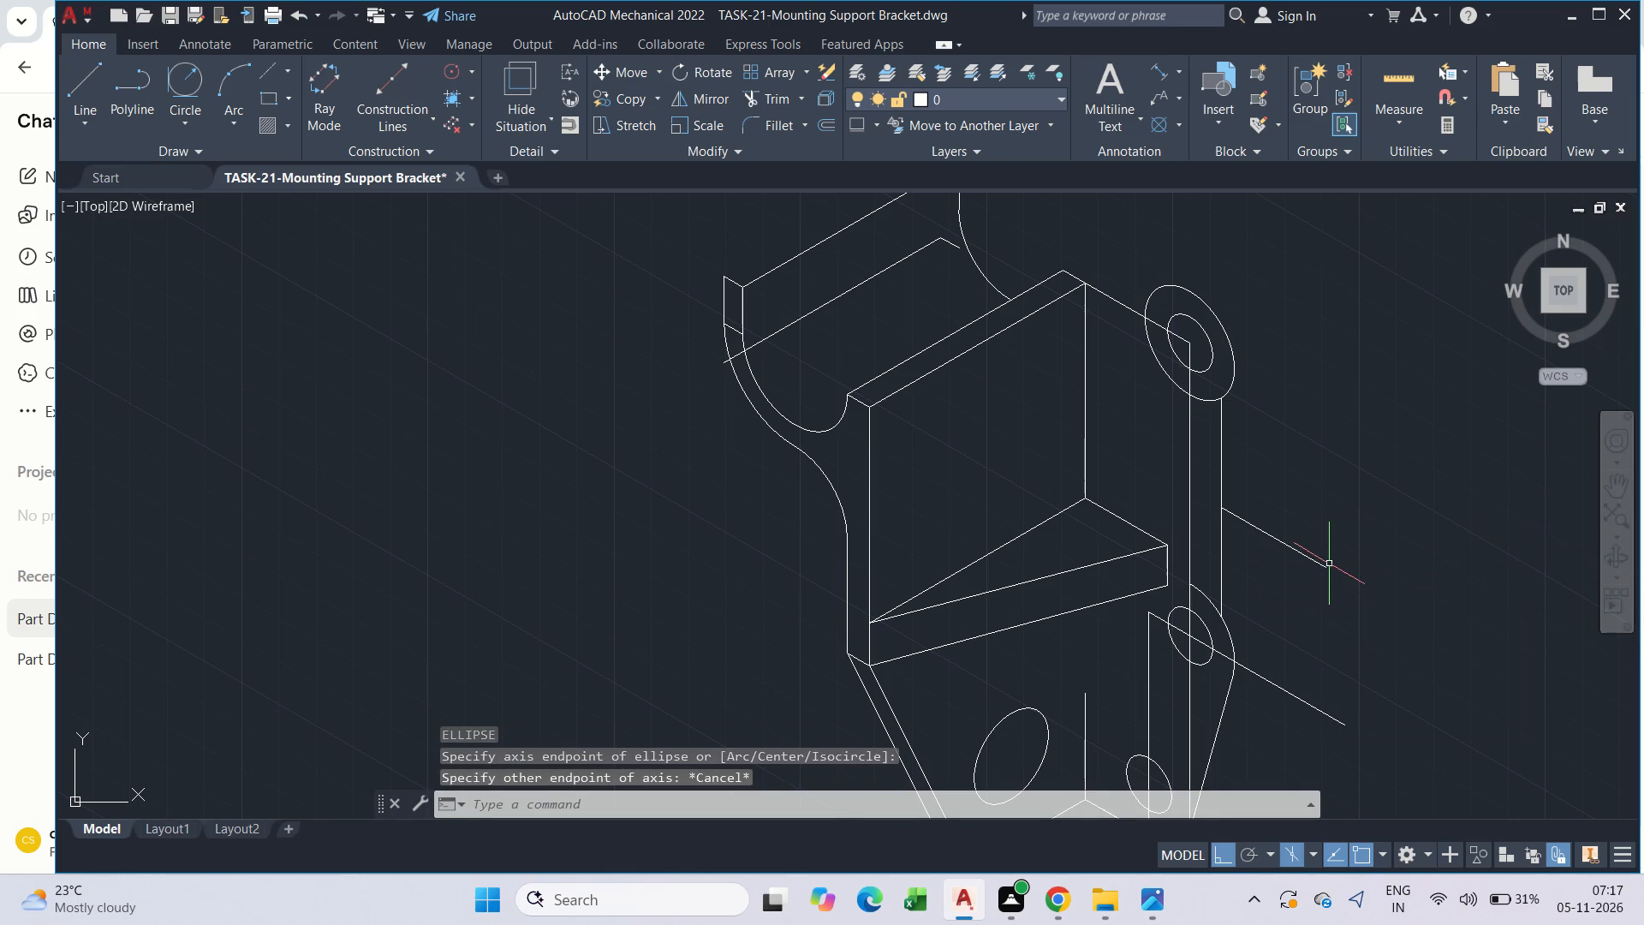
Draw a large isocircle centred on the outer end of the 28-long line, picking its radius at the vertical line's upper end.
type("el")
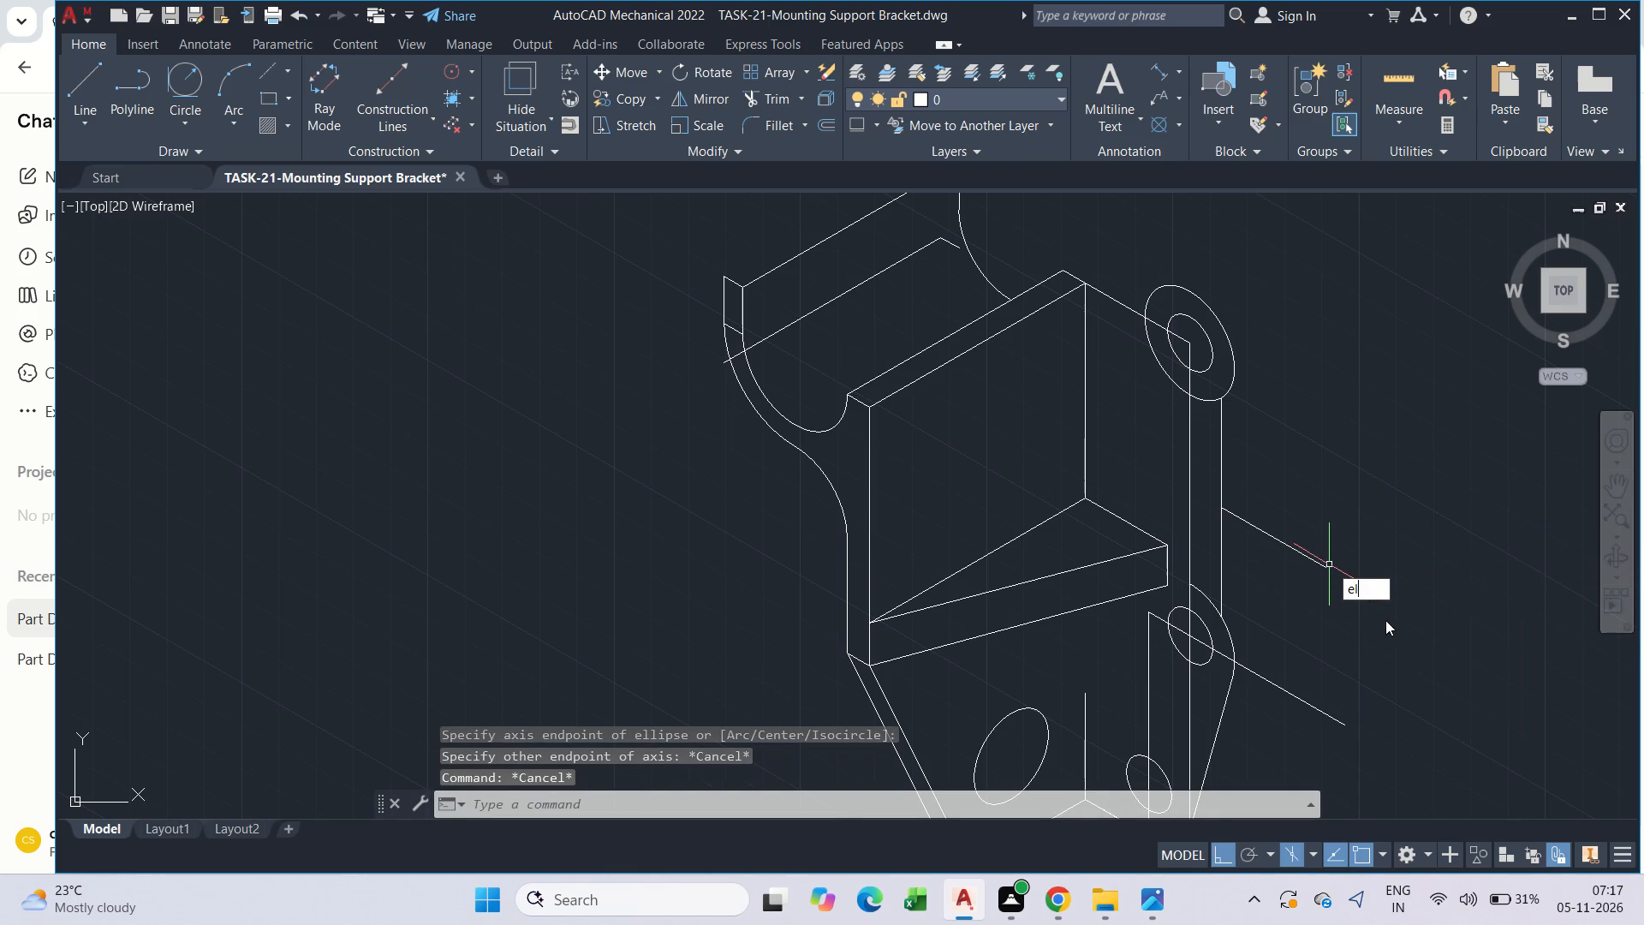
left_click(1387, 610)
type("i")
key("space")
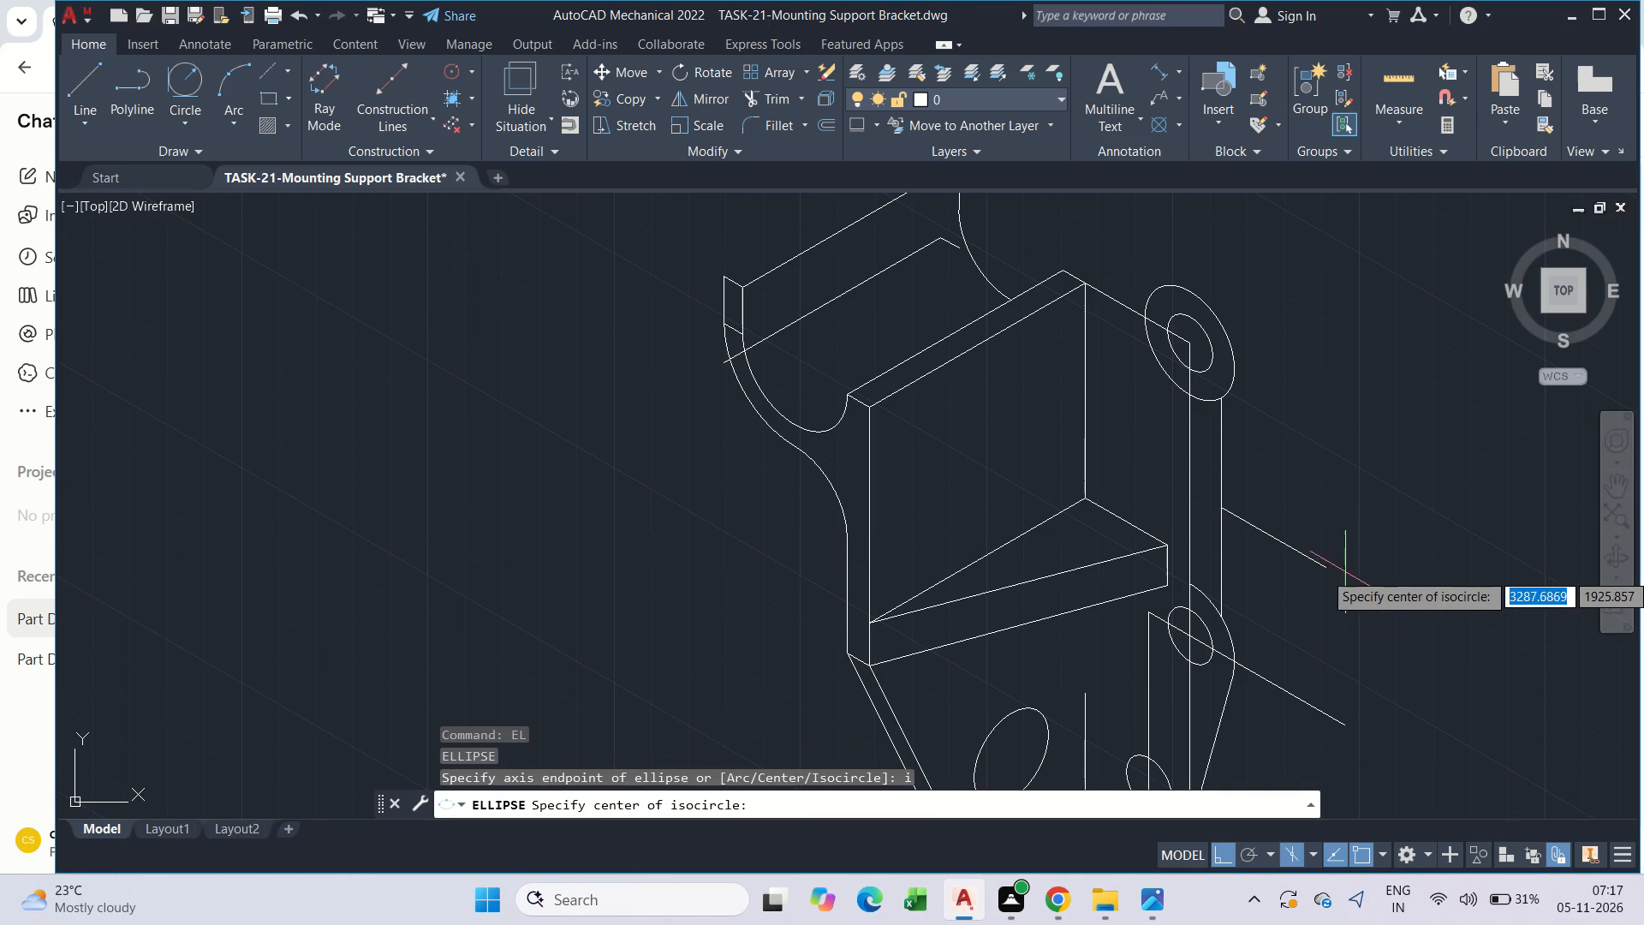
left_click(1325, 570)
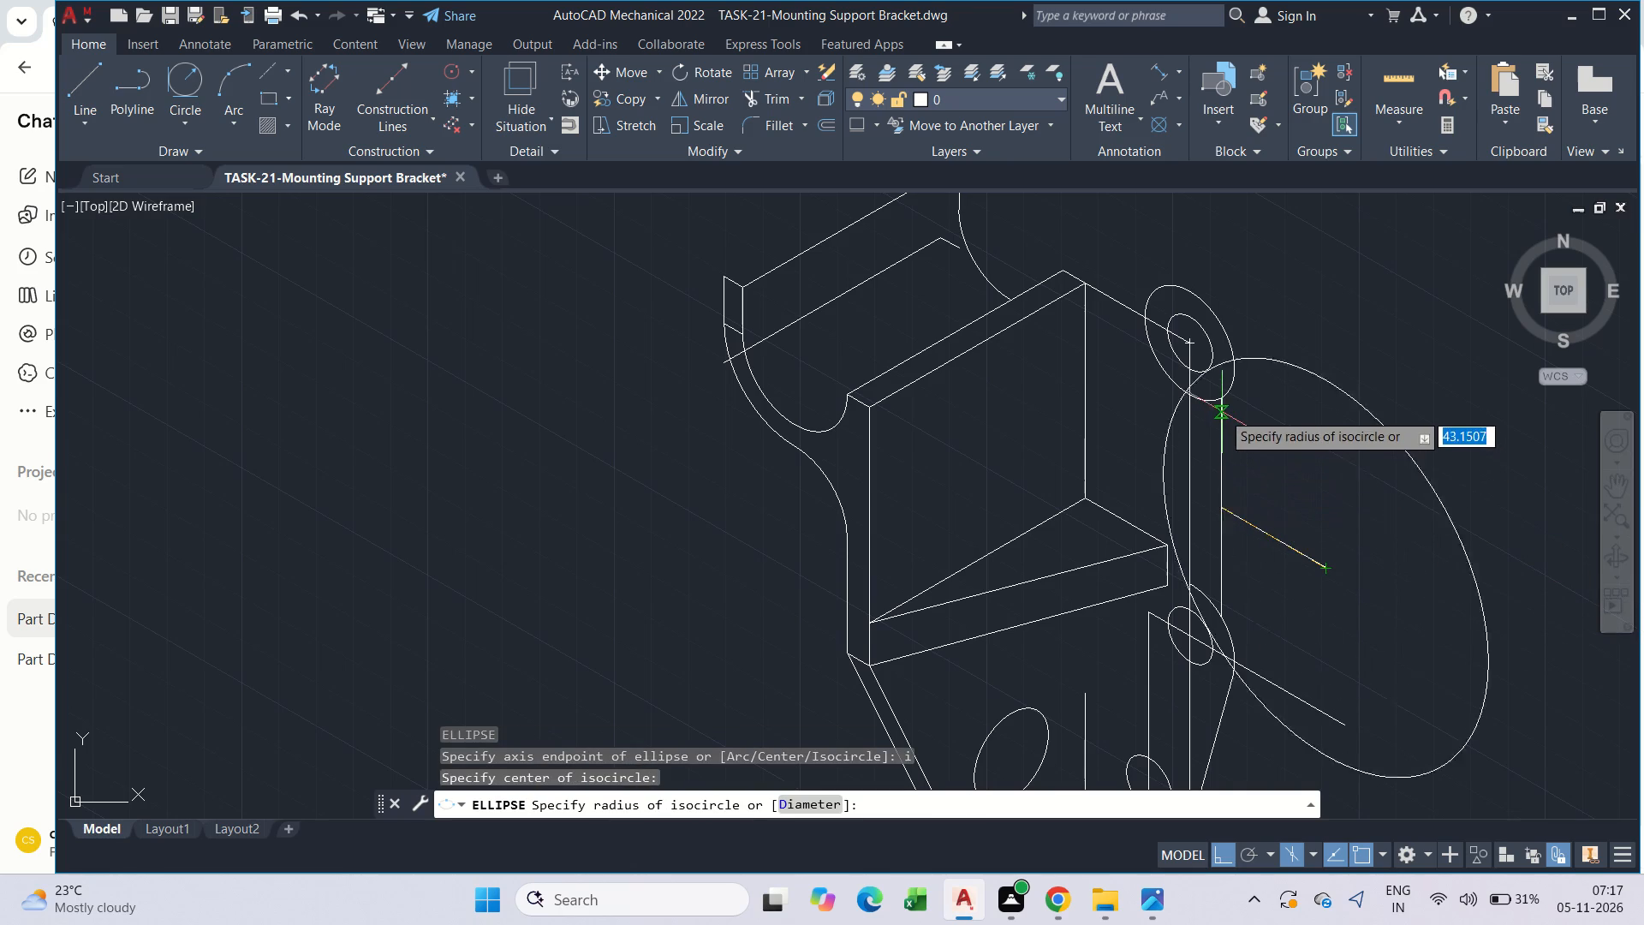
left_click(1223, 400)
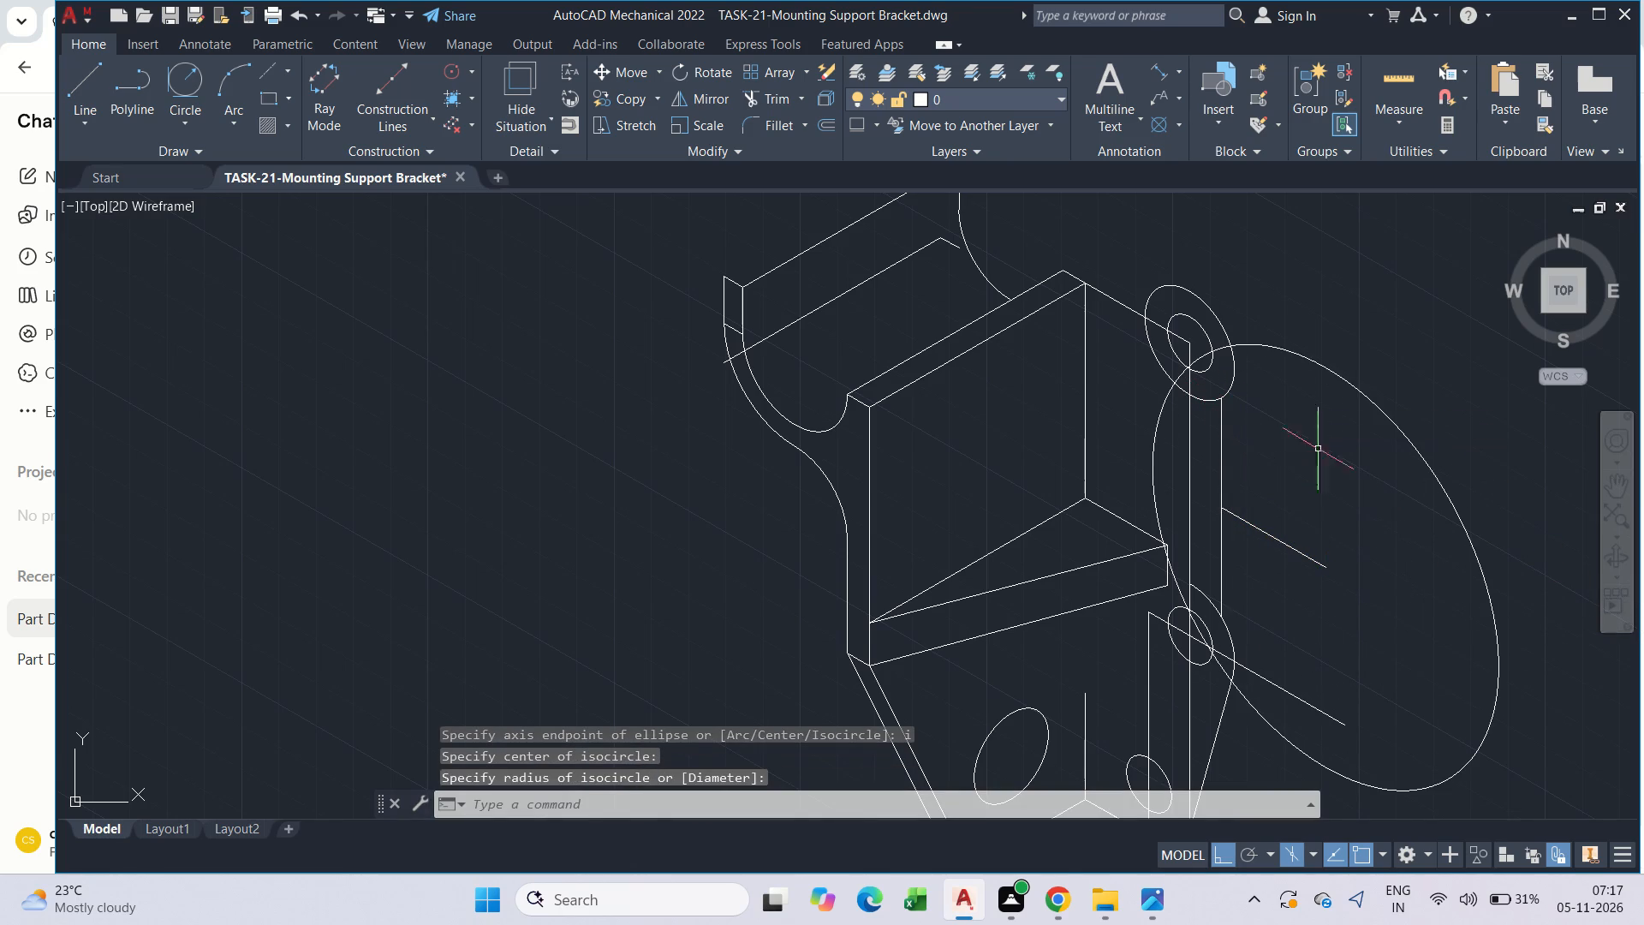
Stretch the large isocircle's upper-left axis point towards the lower right side of the upper radius 12 isocircle.
left_click_drag(1425, 439, 1391, 439)
left_click(1363, 445)
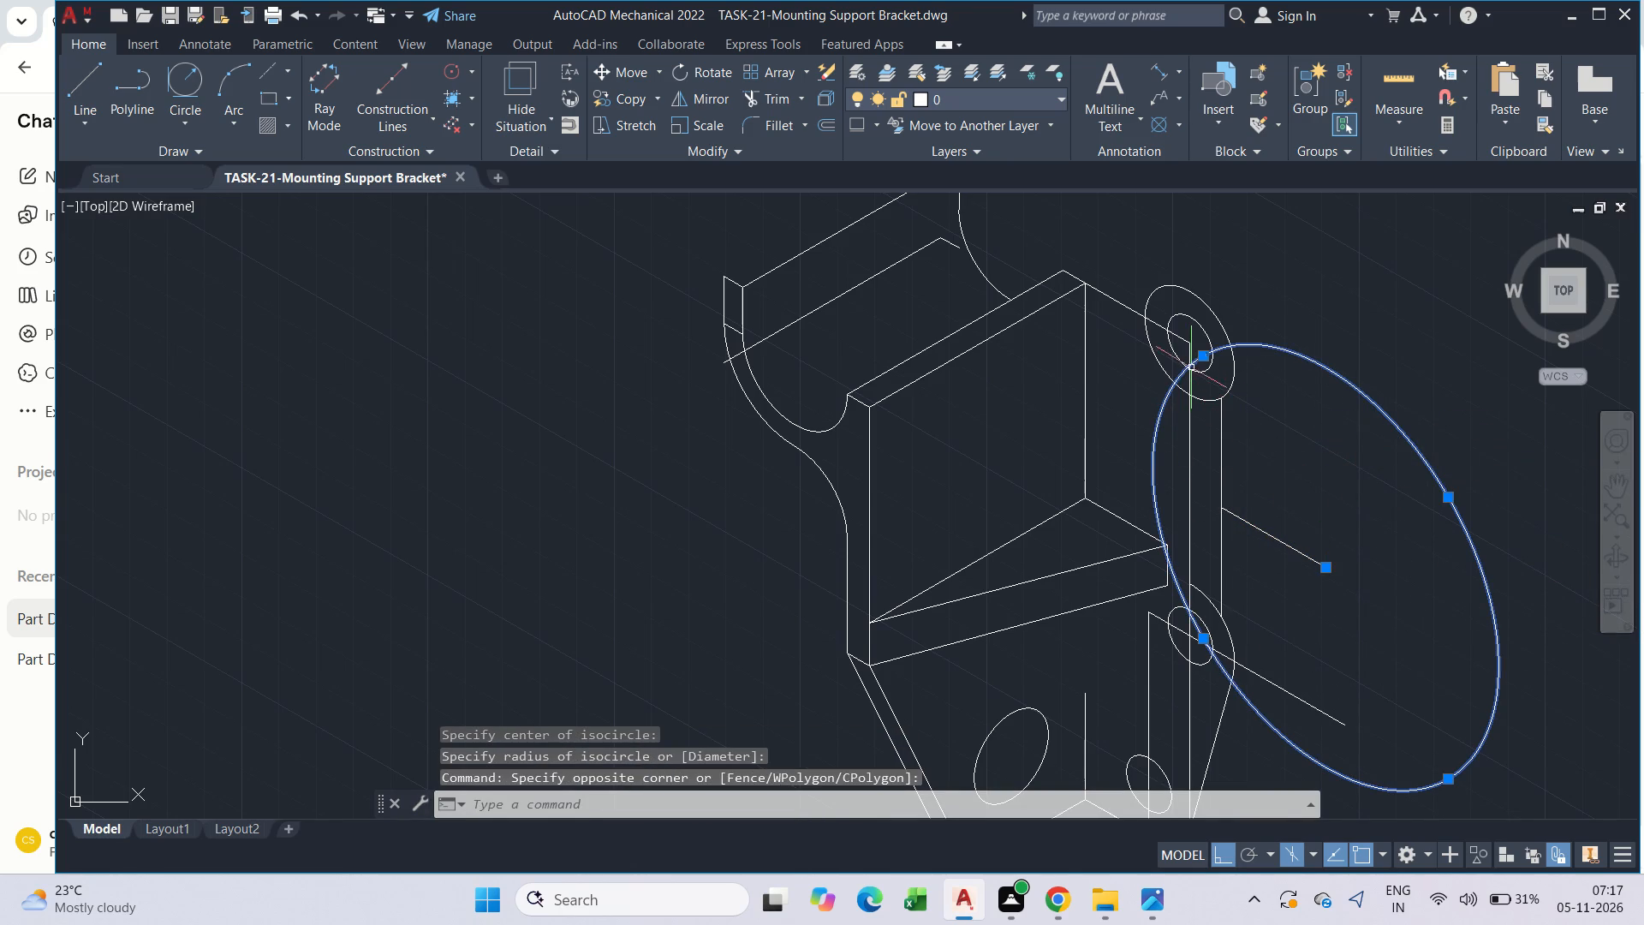
left_click(1203, 354)
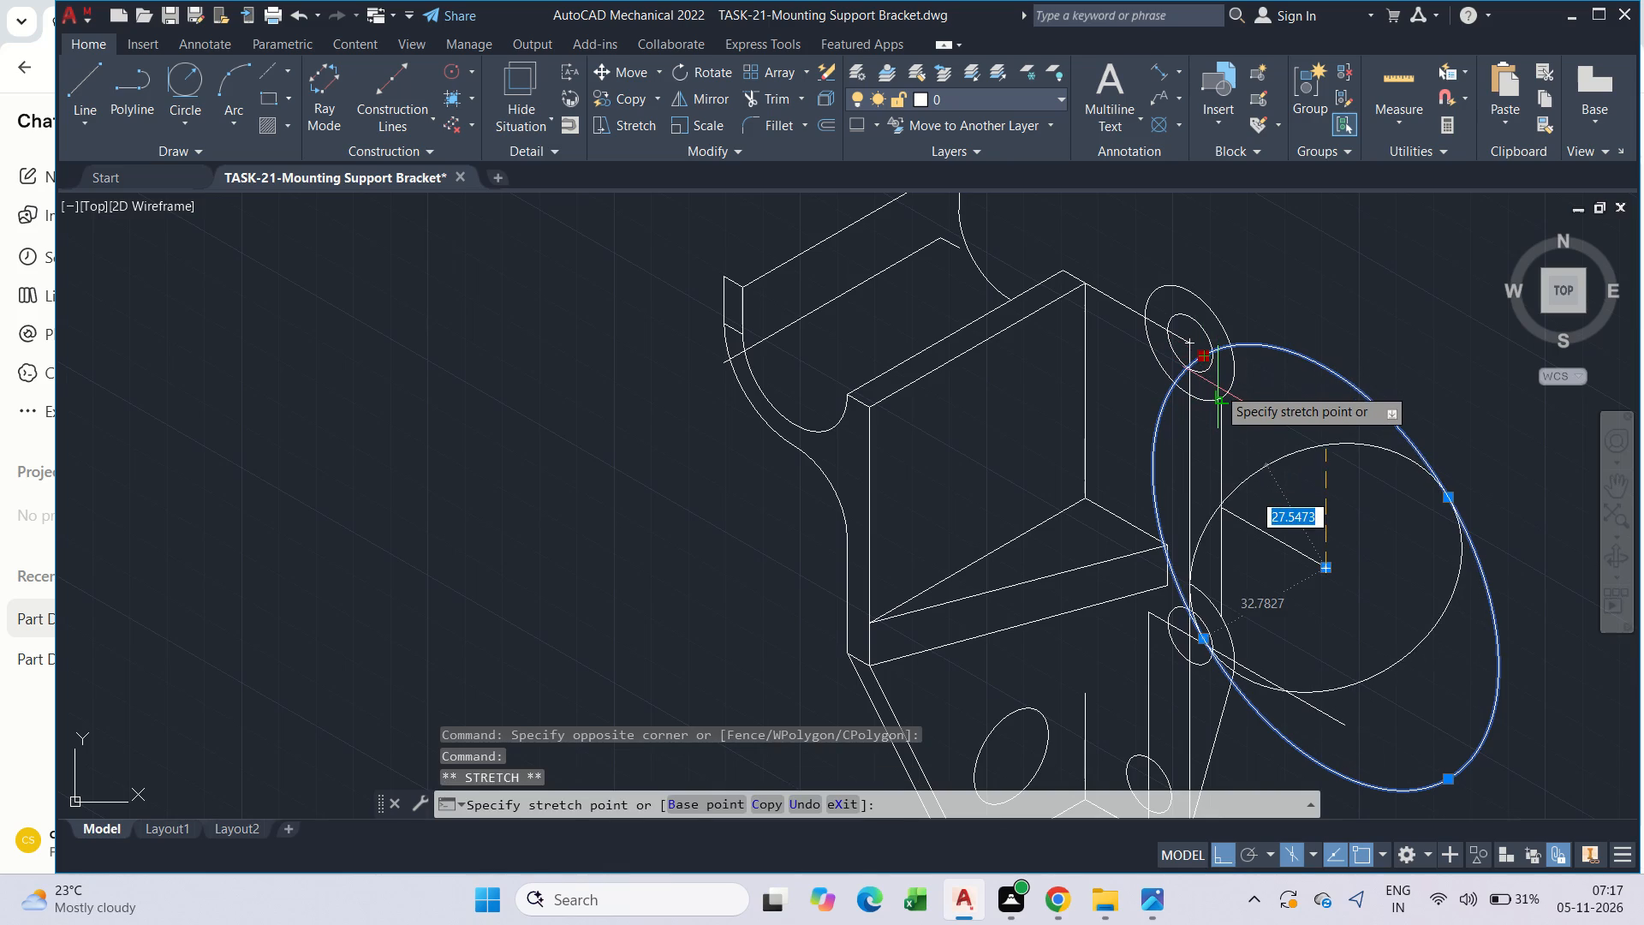
left_click(1218, 387)
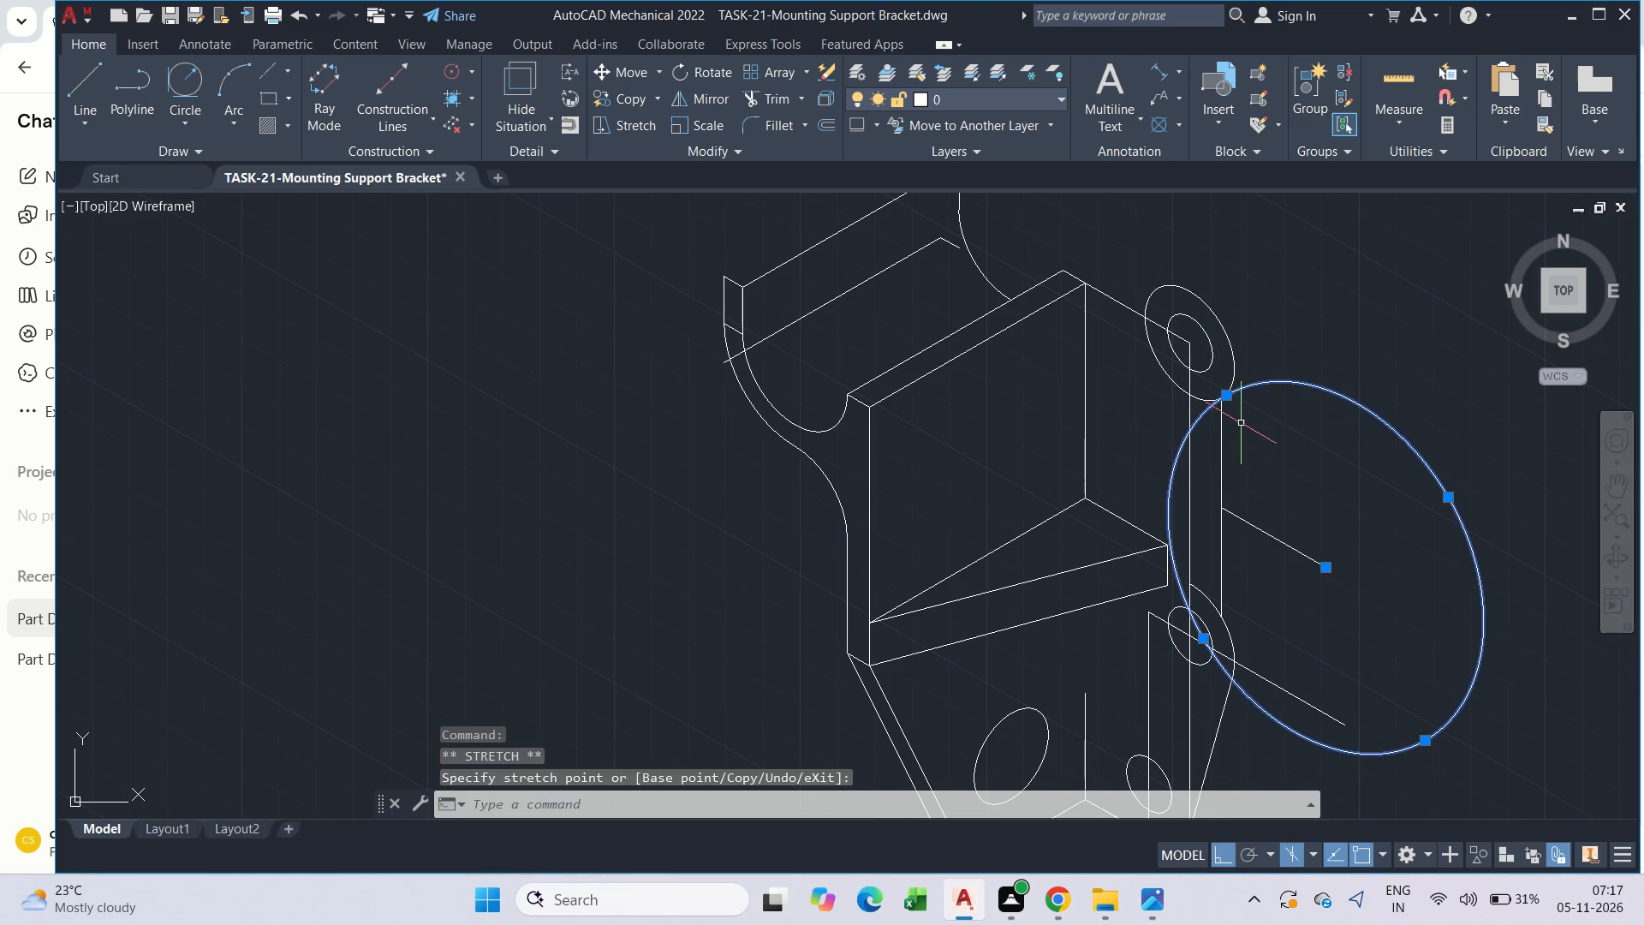
Delete the large isocircle around the outer end of the 28-long line.
key("Escape")
left_click_drag(1506, 566, 1465, 532)
left_click(1388, 492)
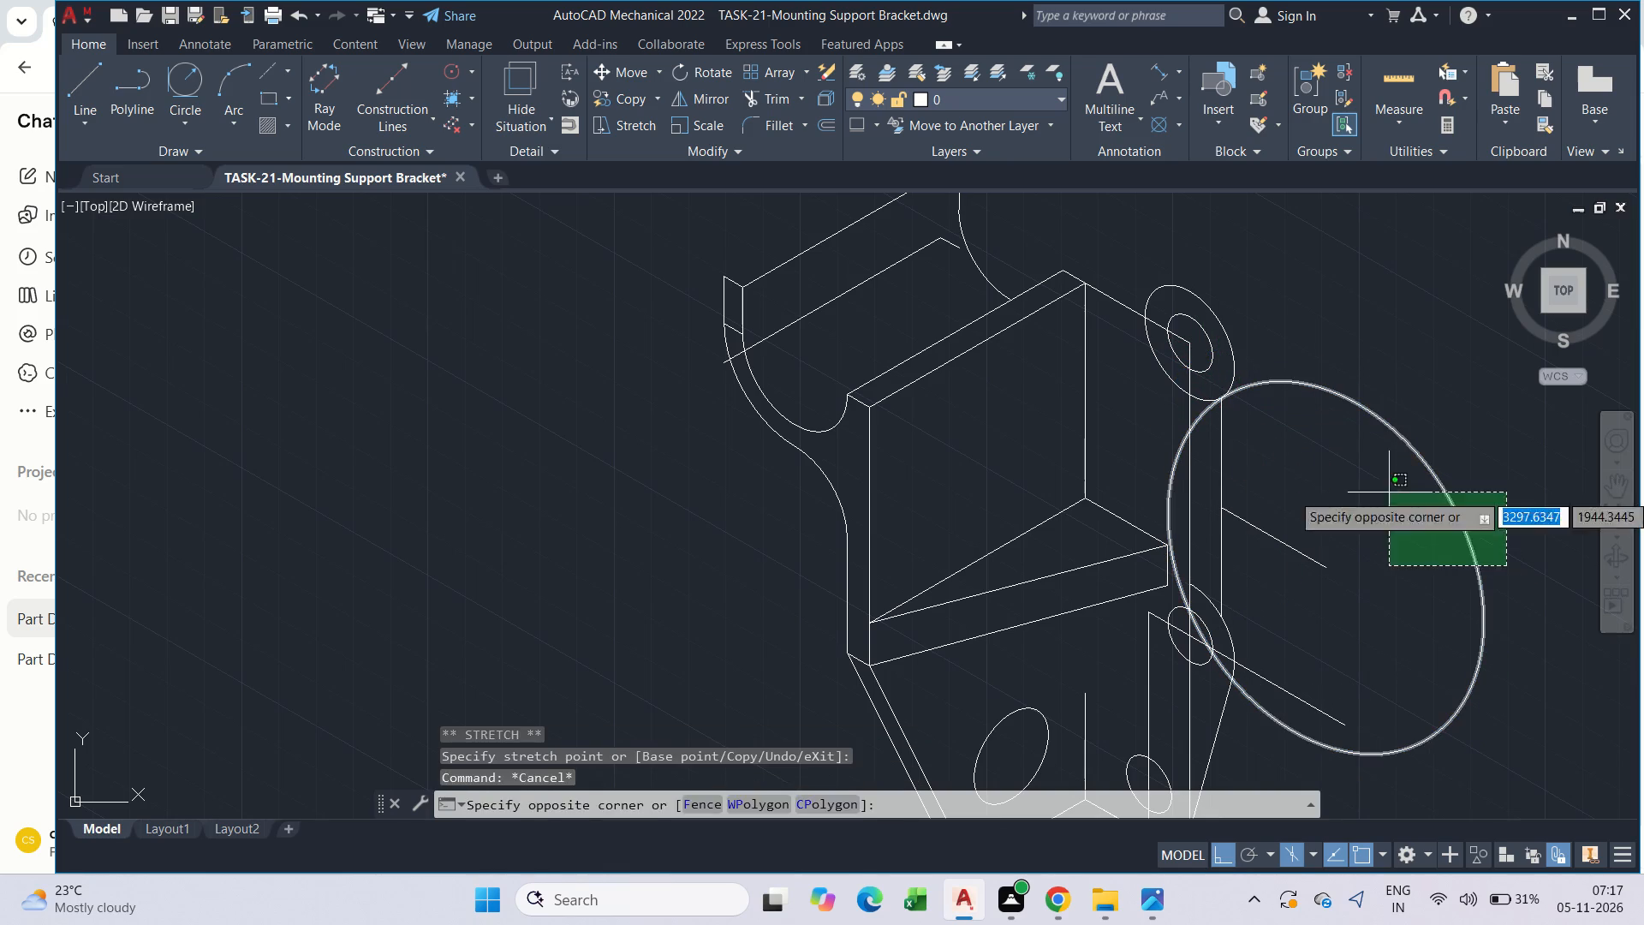
key("Delete")
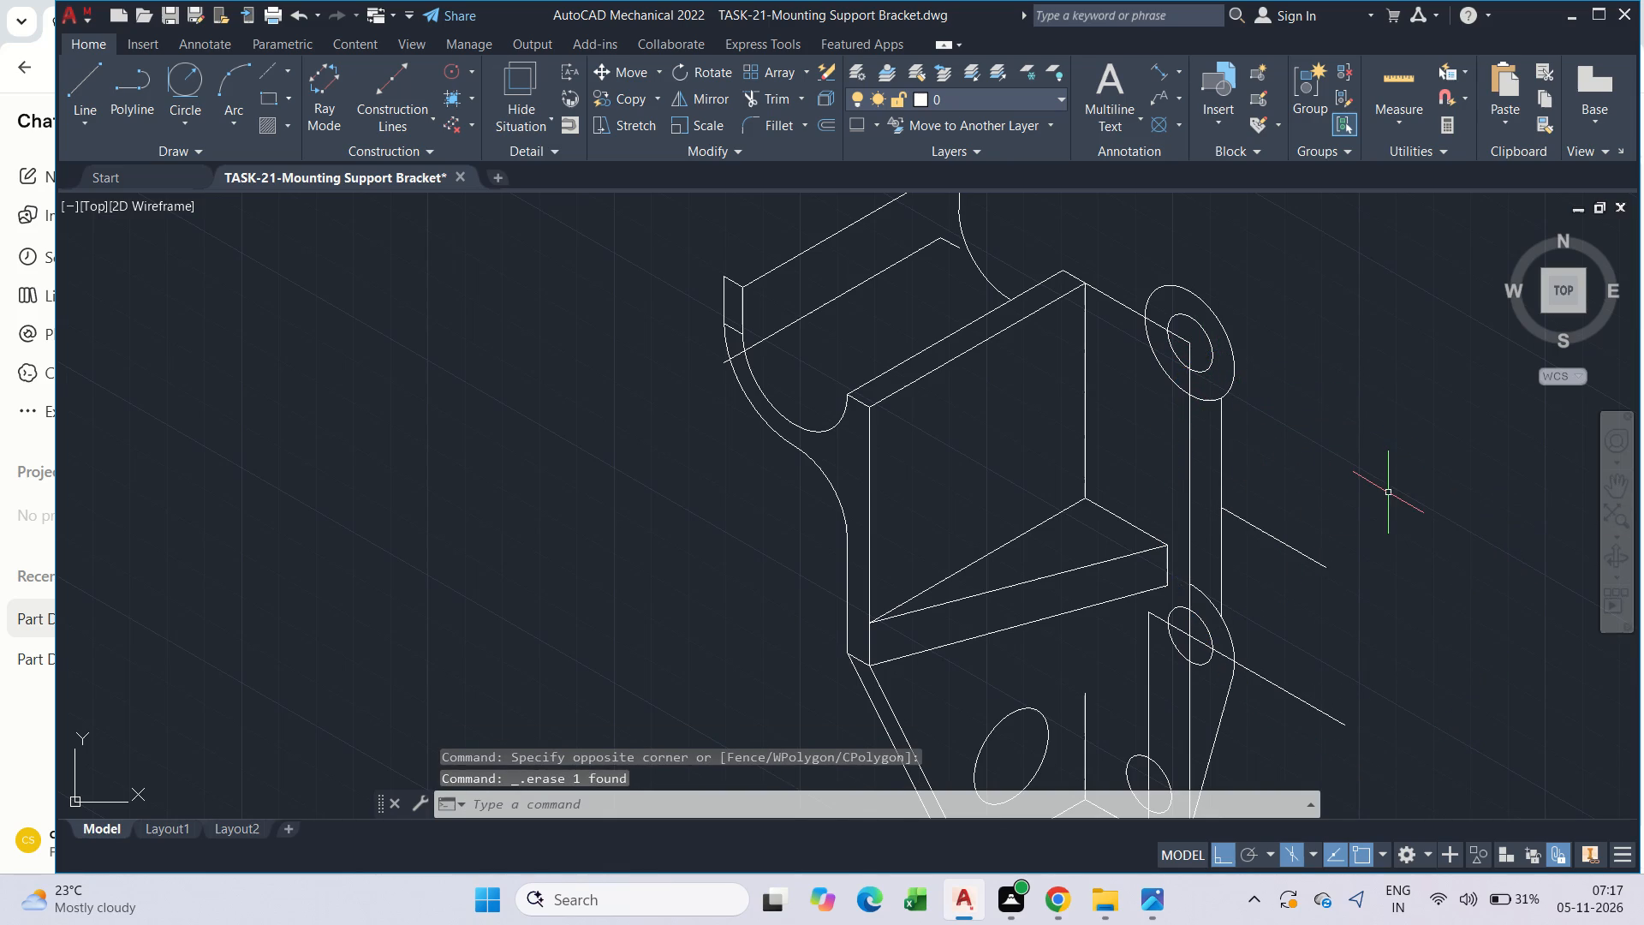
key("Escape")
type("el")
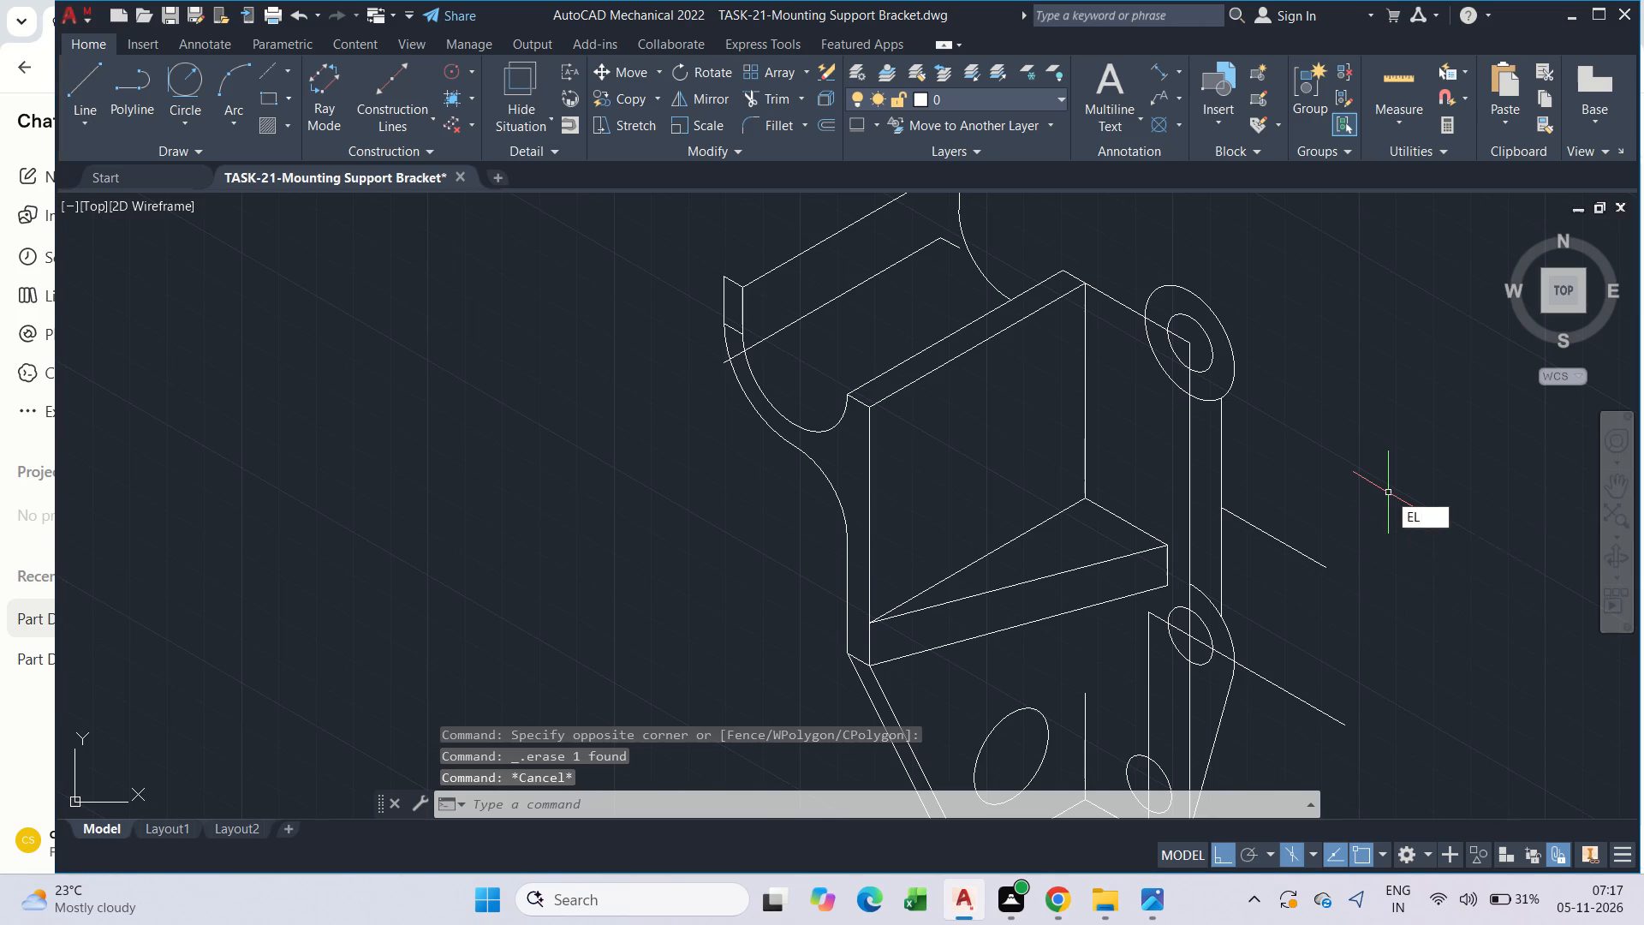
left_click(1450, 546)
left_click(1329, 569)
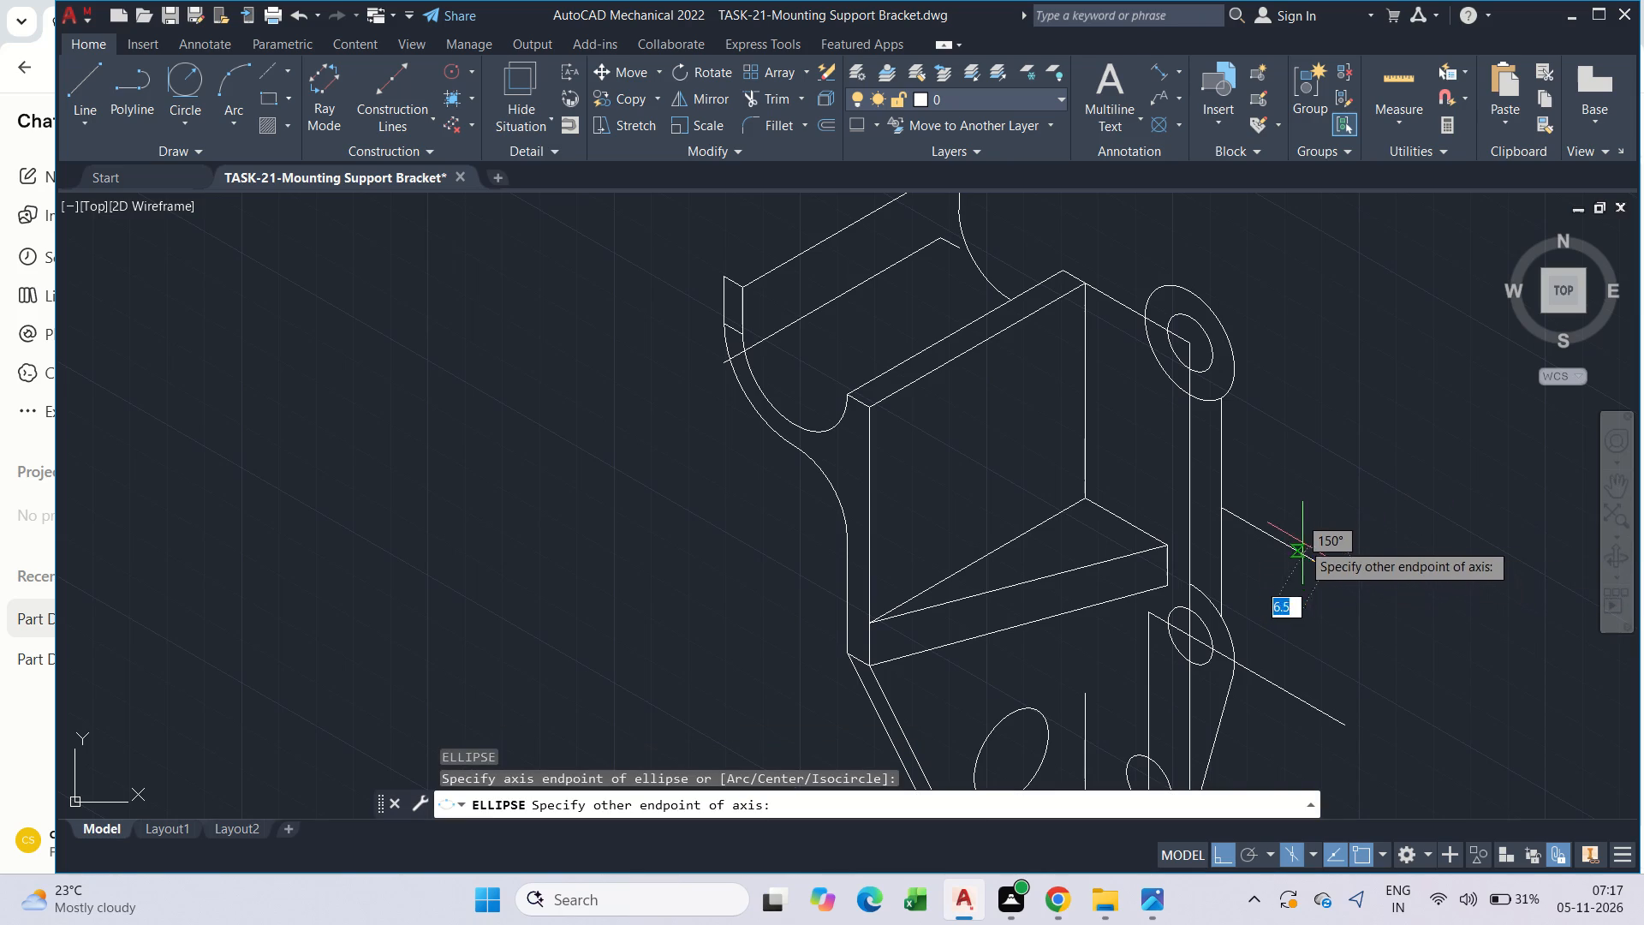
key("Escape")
Draw a radius 28 isocircle centred on the outer end of the 28-long isometric line.
key("e")
type("ll")
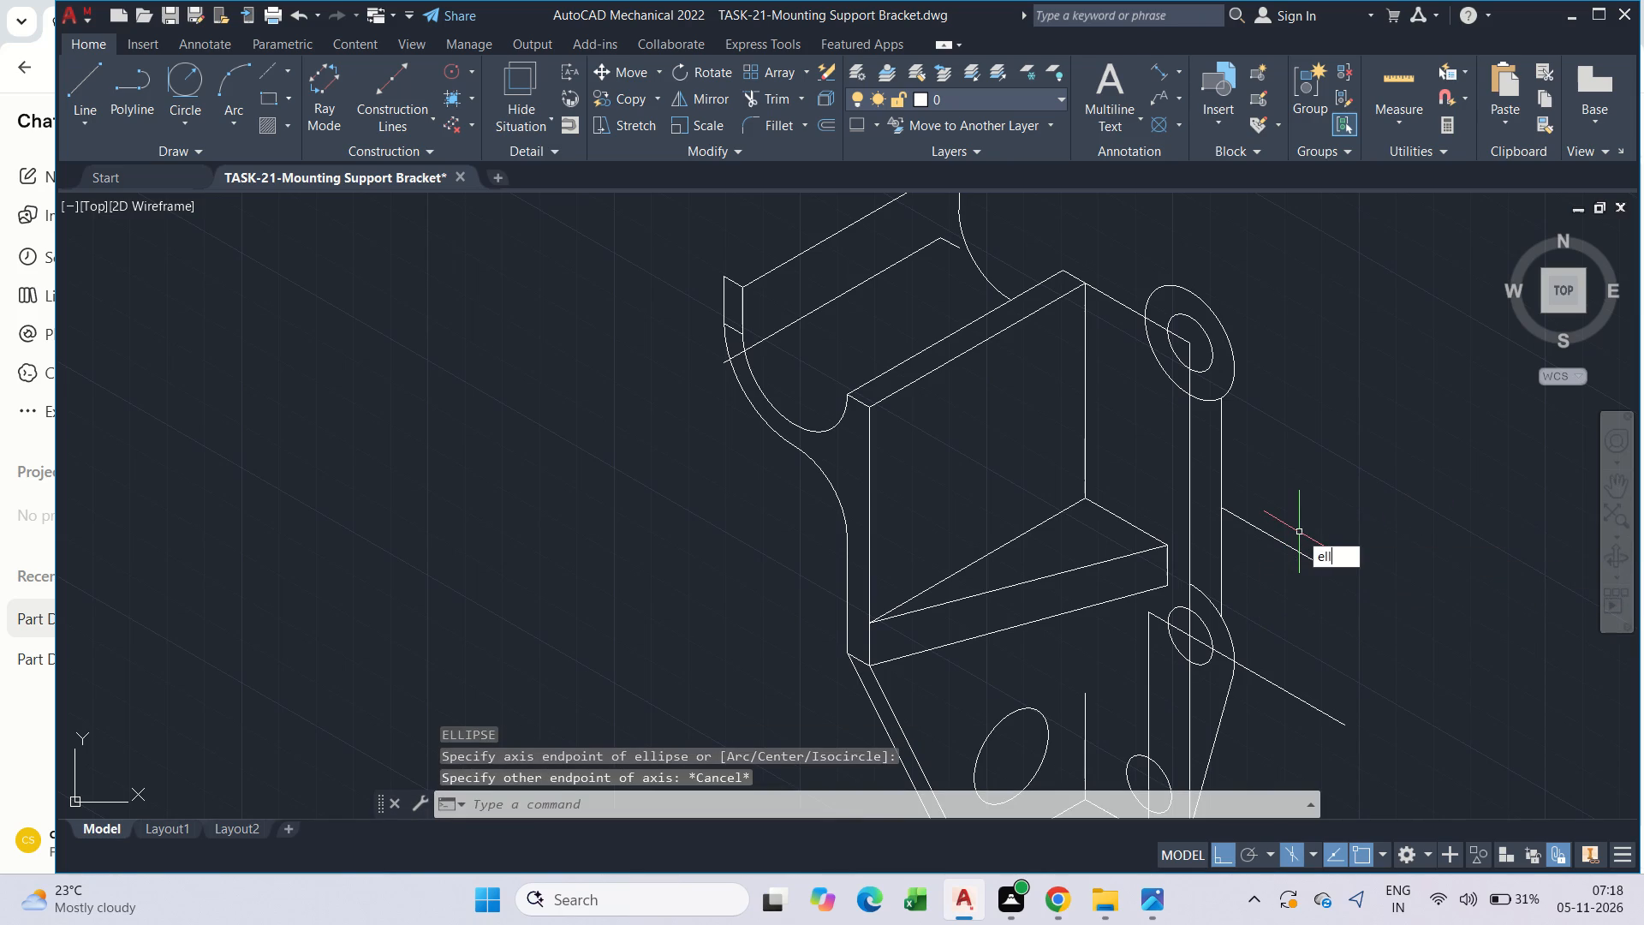
left_click(1374, 581)
type("i")
key("space")
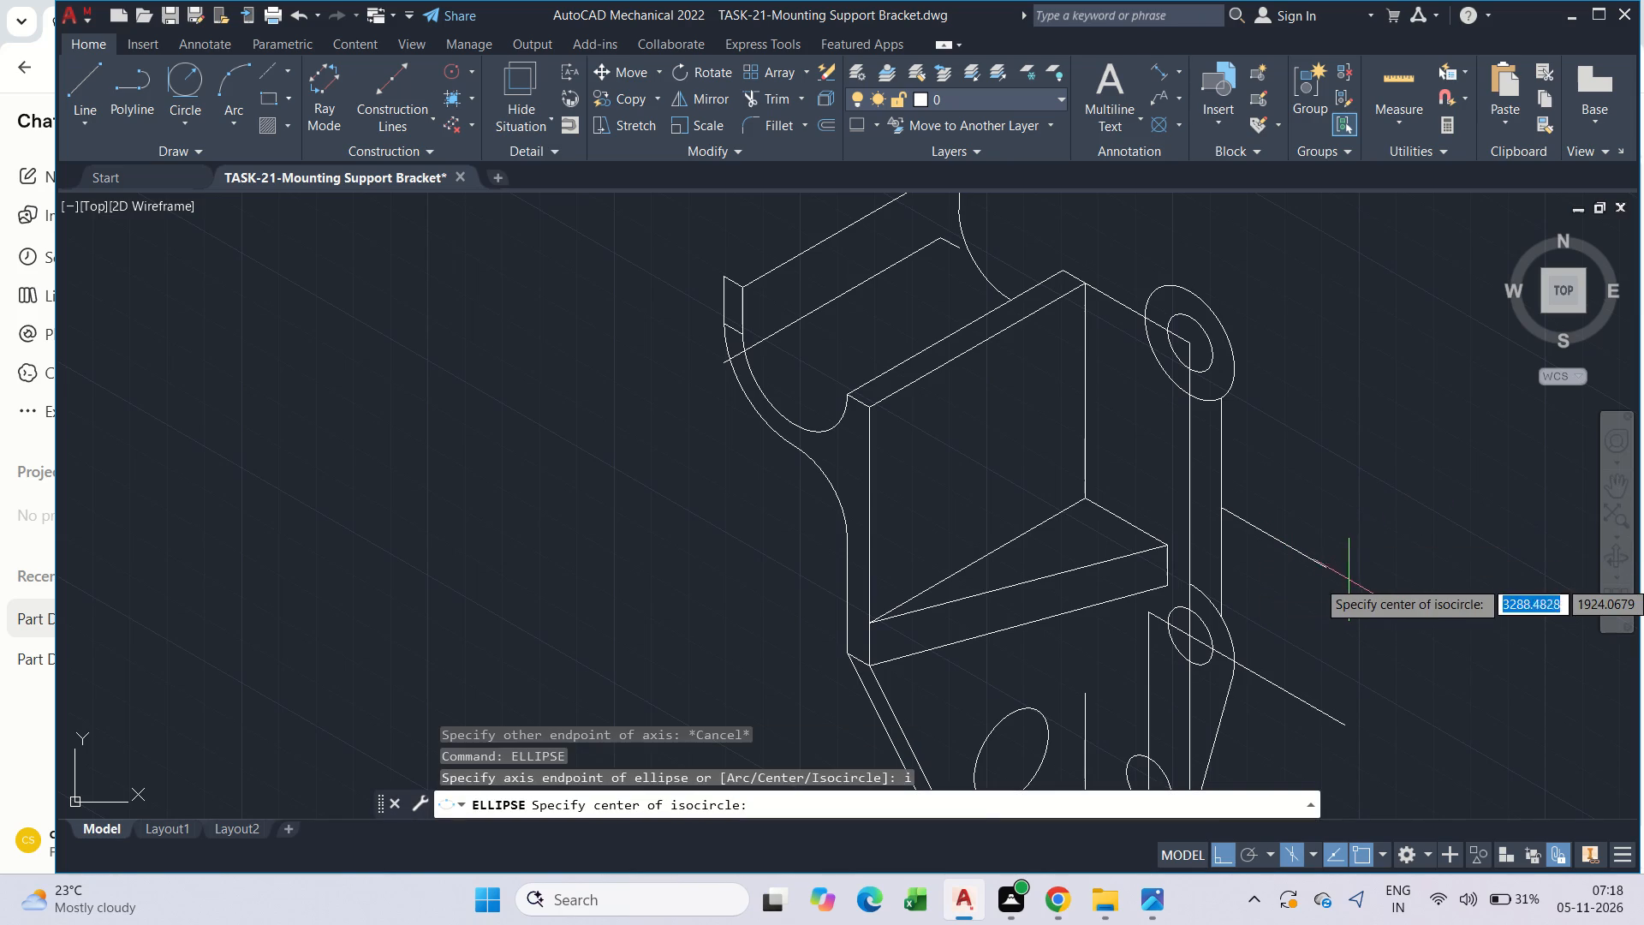
left_click(1322, 563)
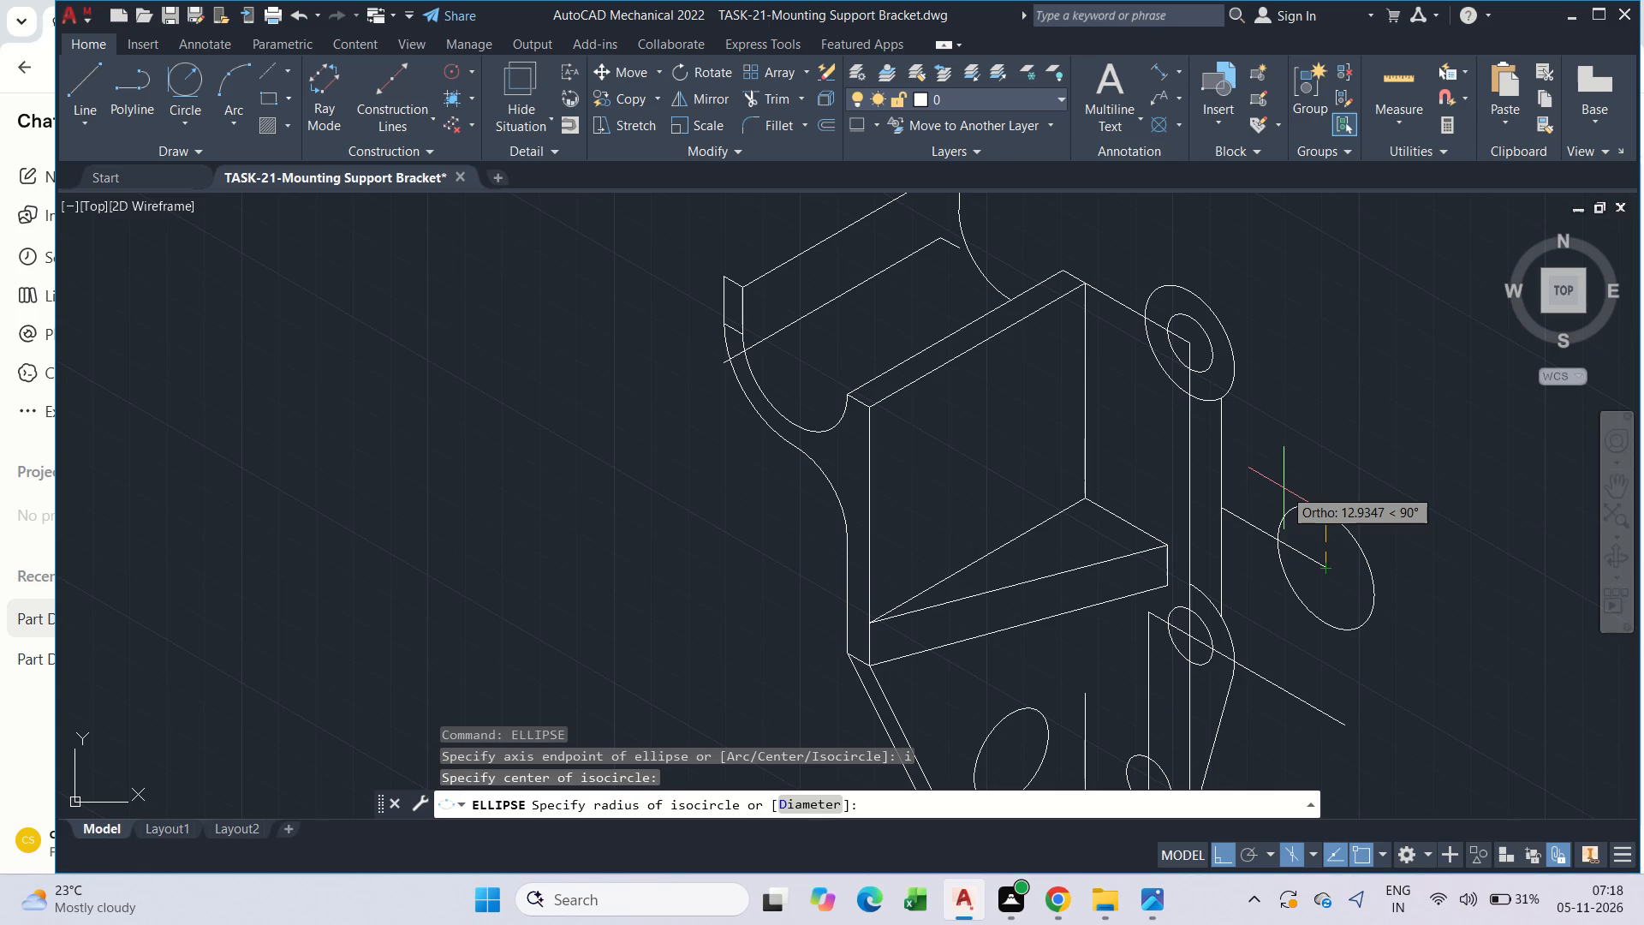
type("28")
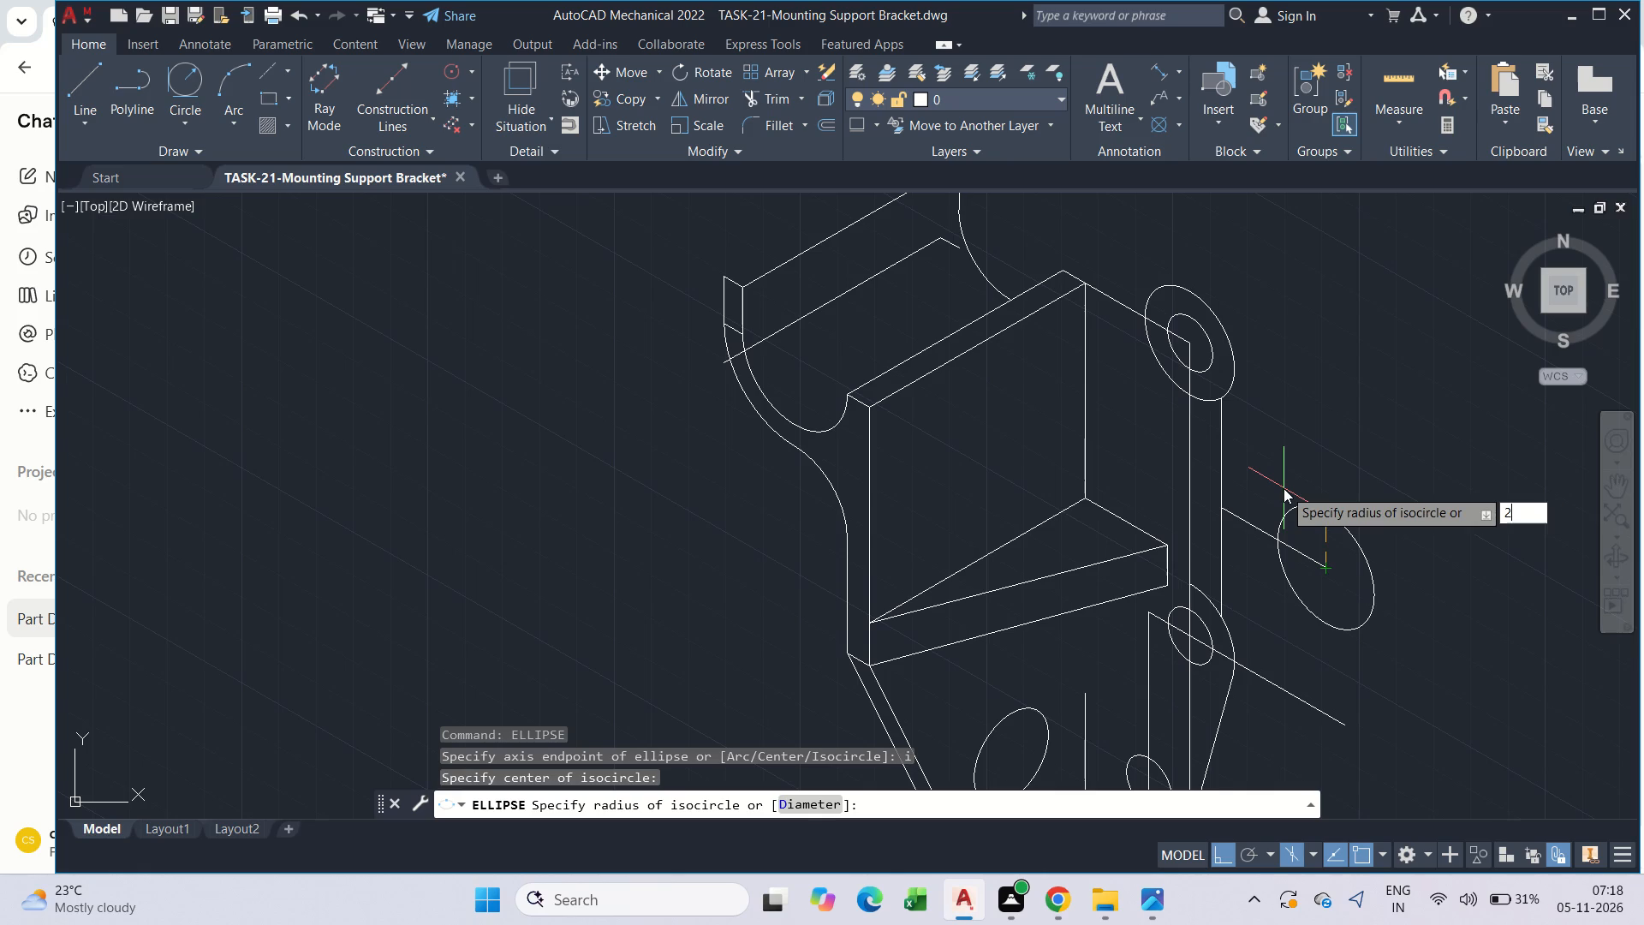
key("Return")
key("Escape")
key("Escape")
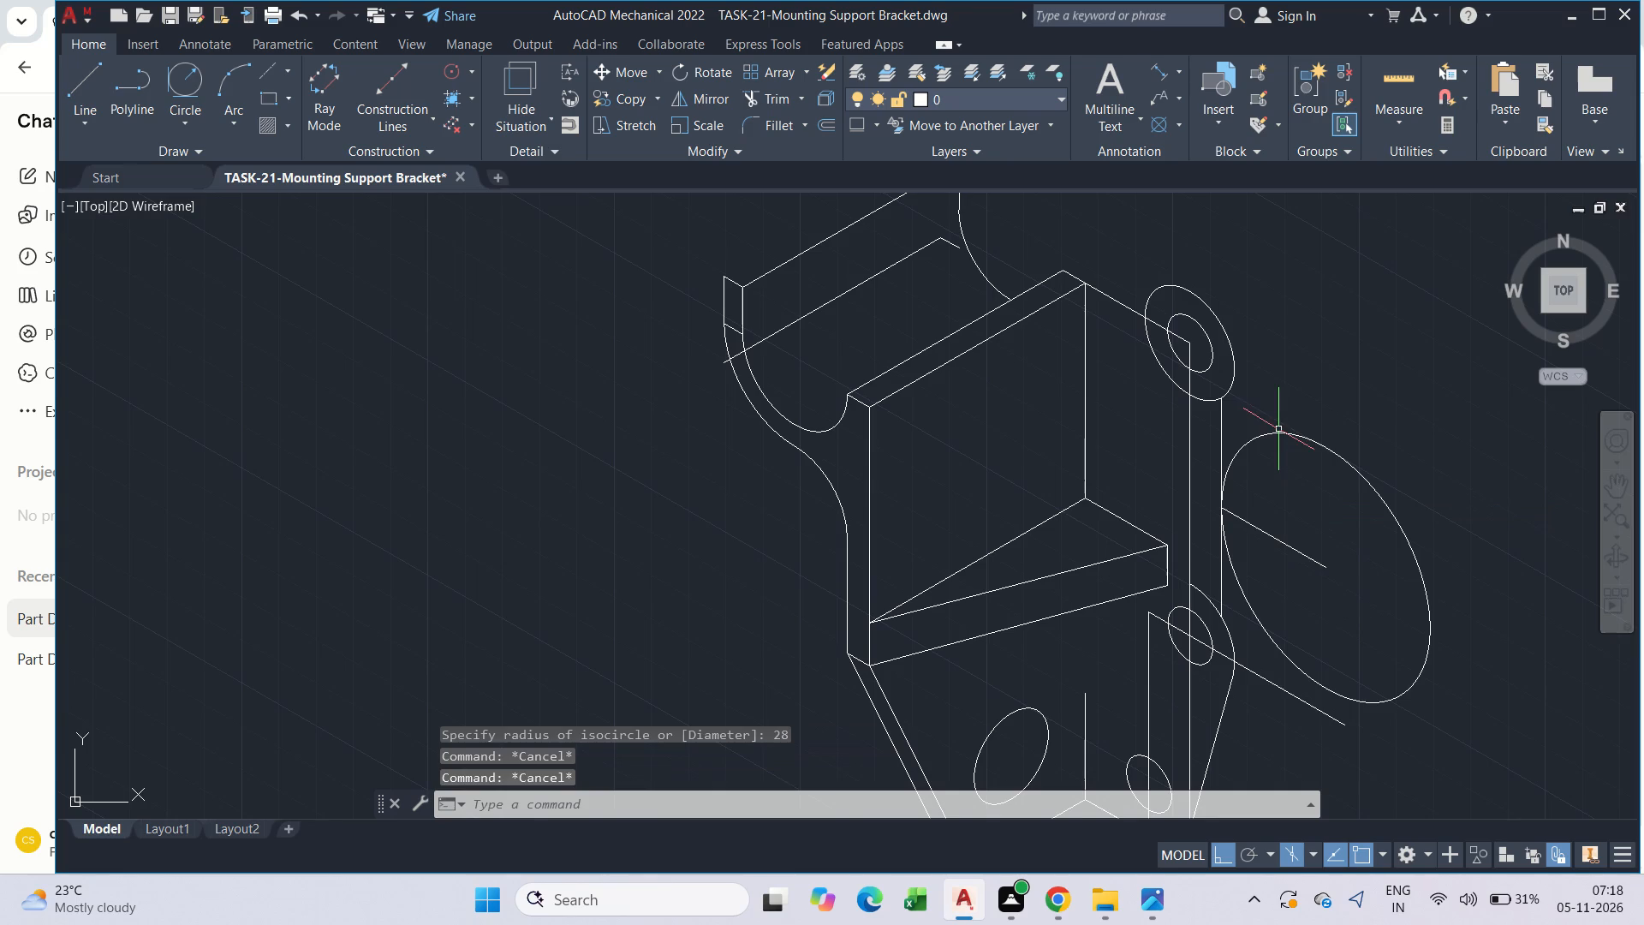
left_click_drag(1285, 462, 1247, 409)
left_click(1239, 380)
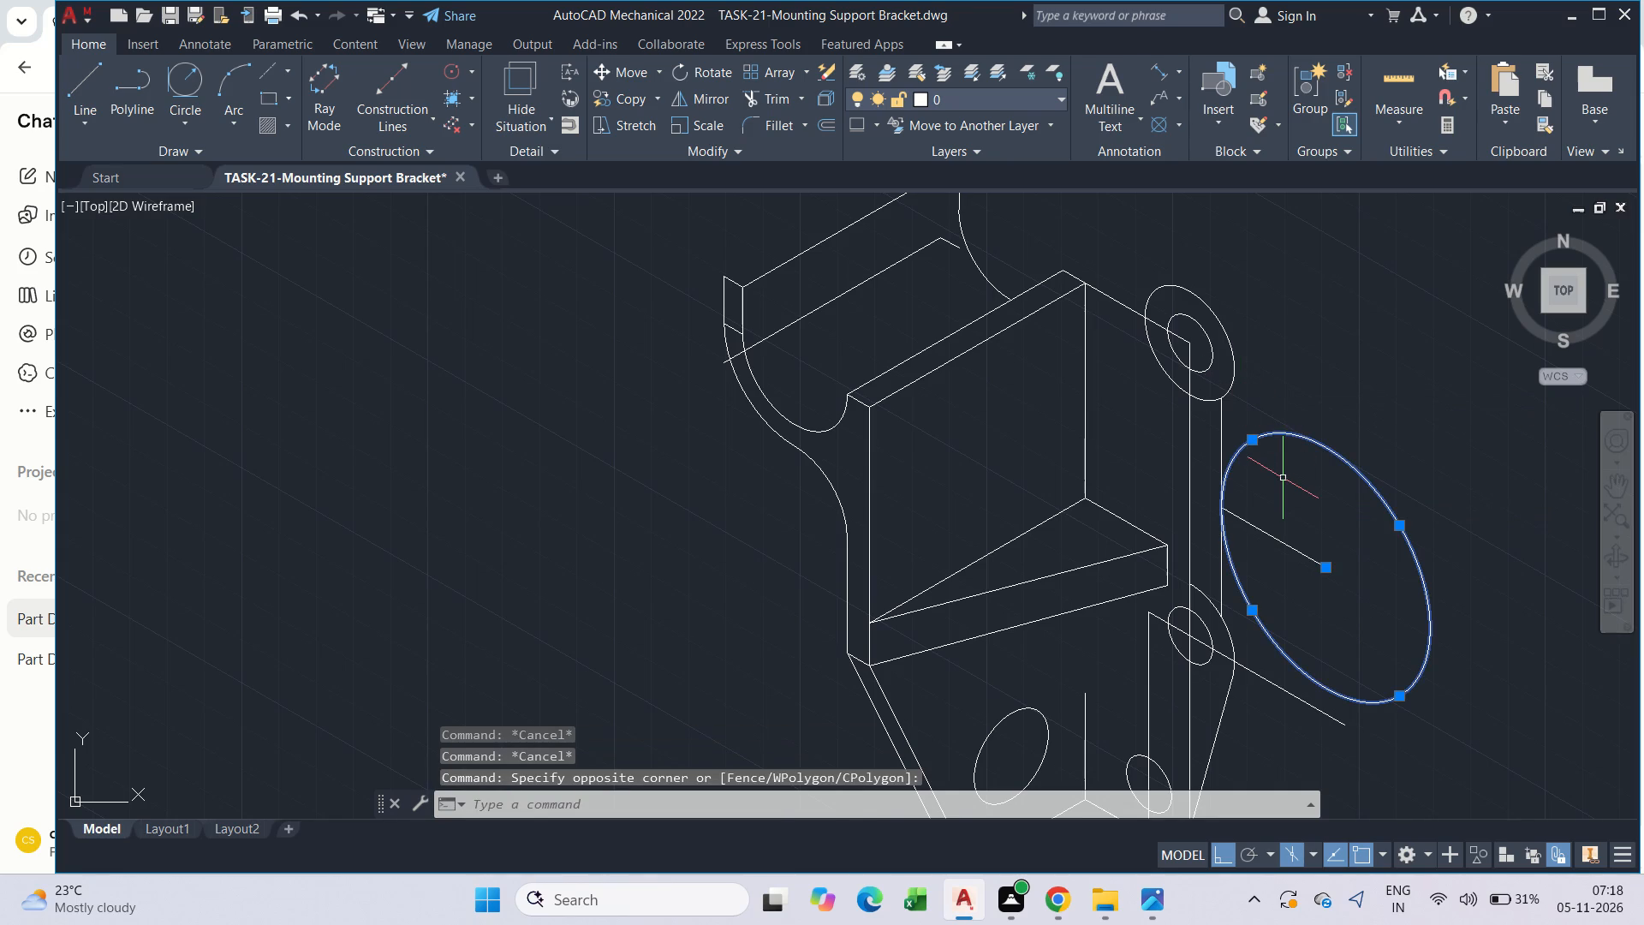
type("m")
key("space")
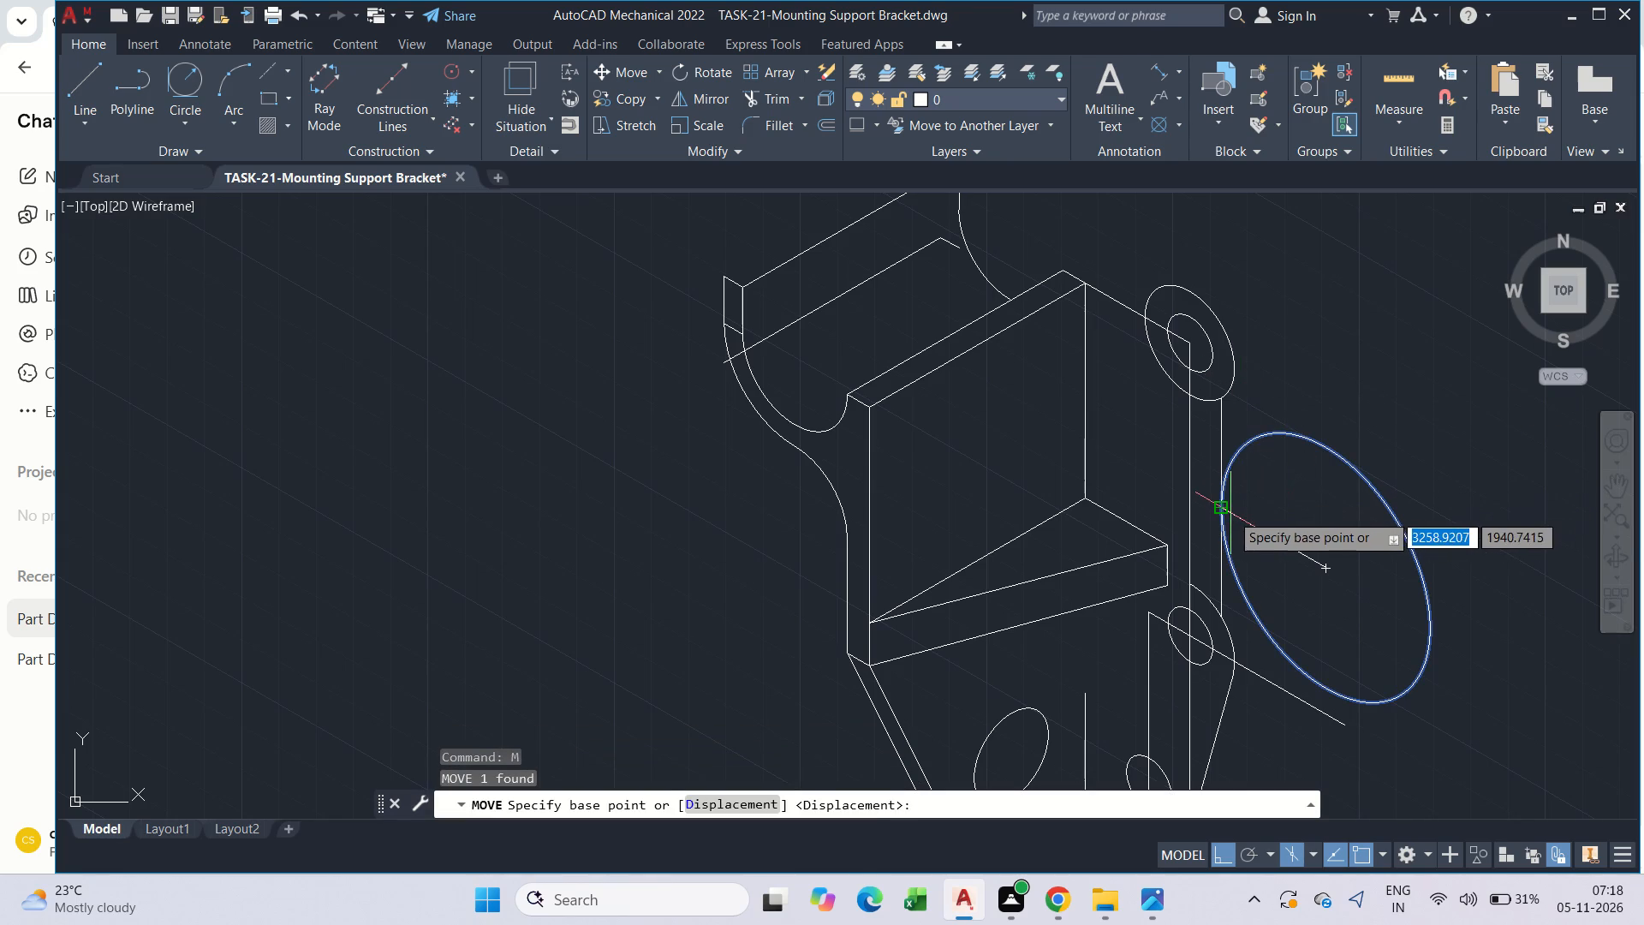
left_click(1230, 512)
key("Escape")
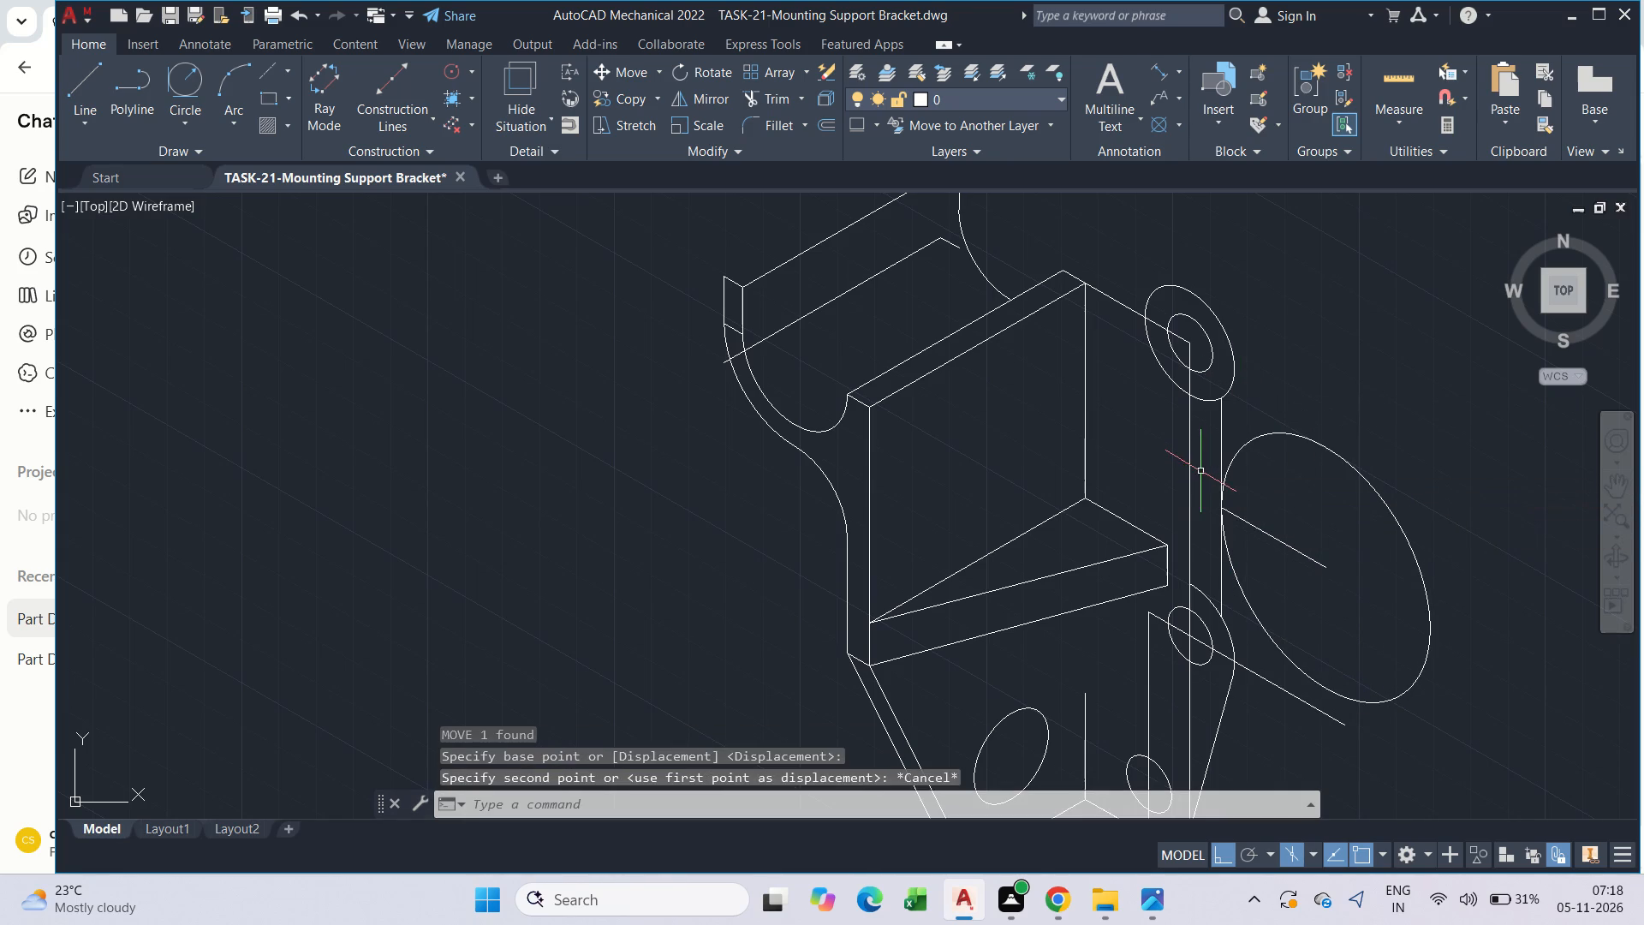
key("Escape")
Move the radius 28 isocircle by its centre to the midpoint of the 28-long line.
left_click_drag(1258, 463, 1246, 447)
left_click(1224, 420)
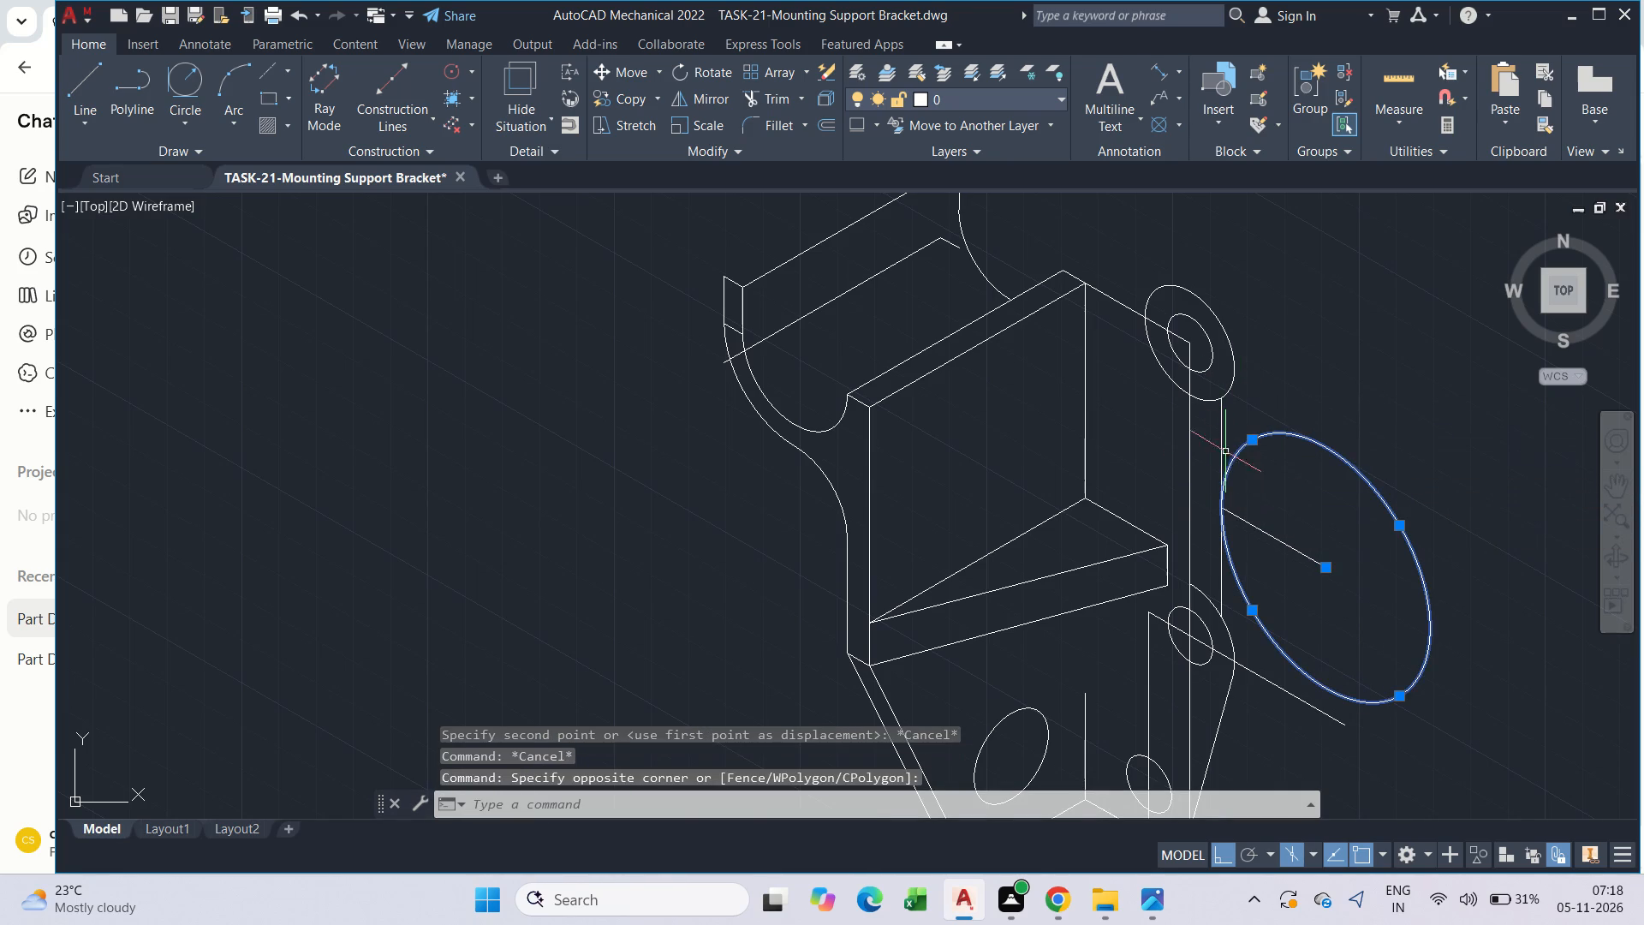
key("m")
key("space")
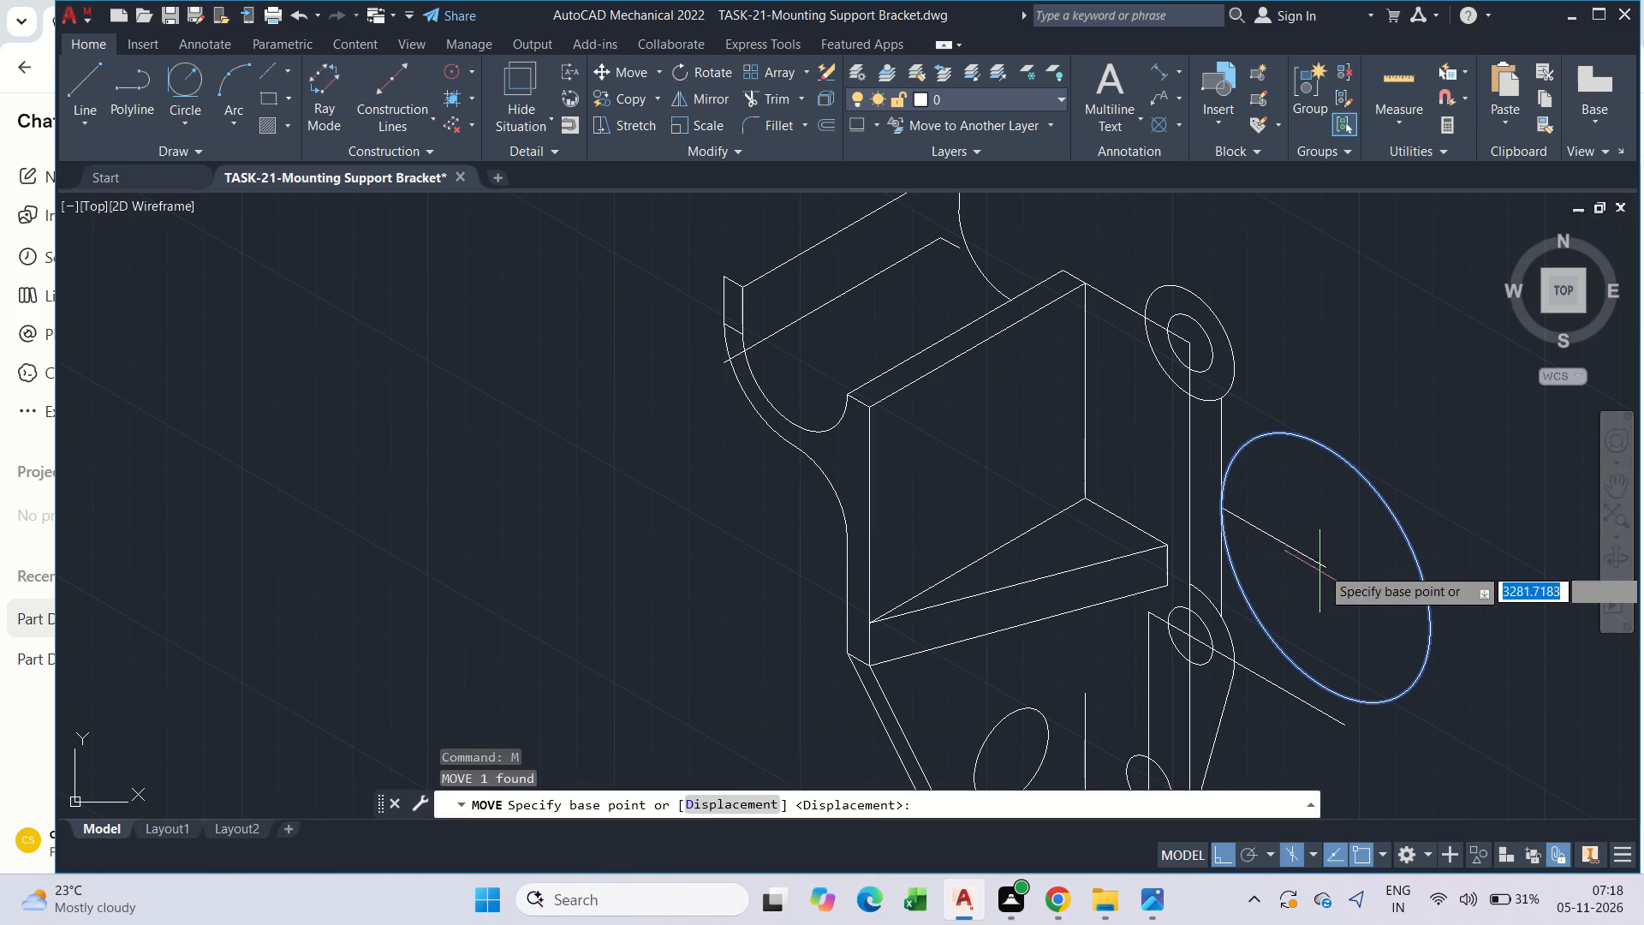
left_click(1325, 561)
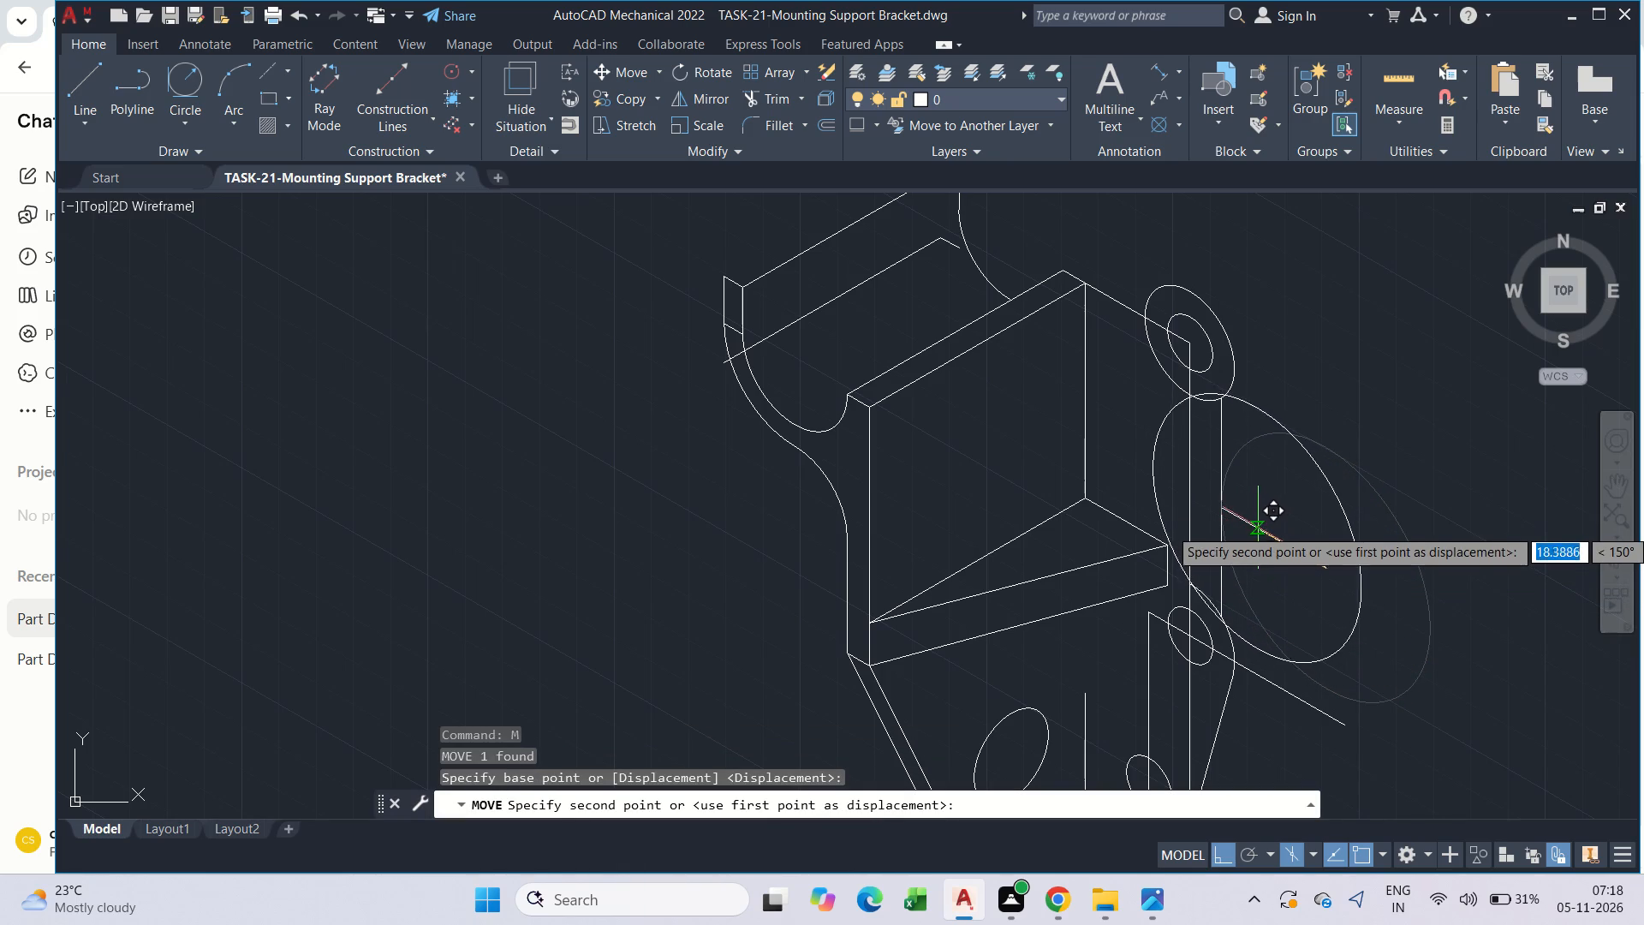
left_click(1266, 540)
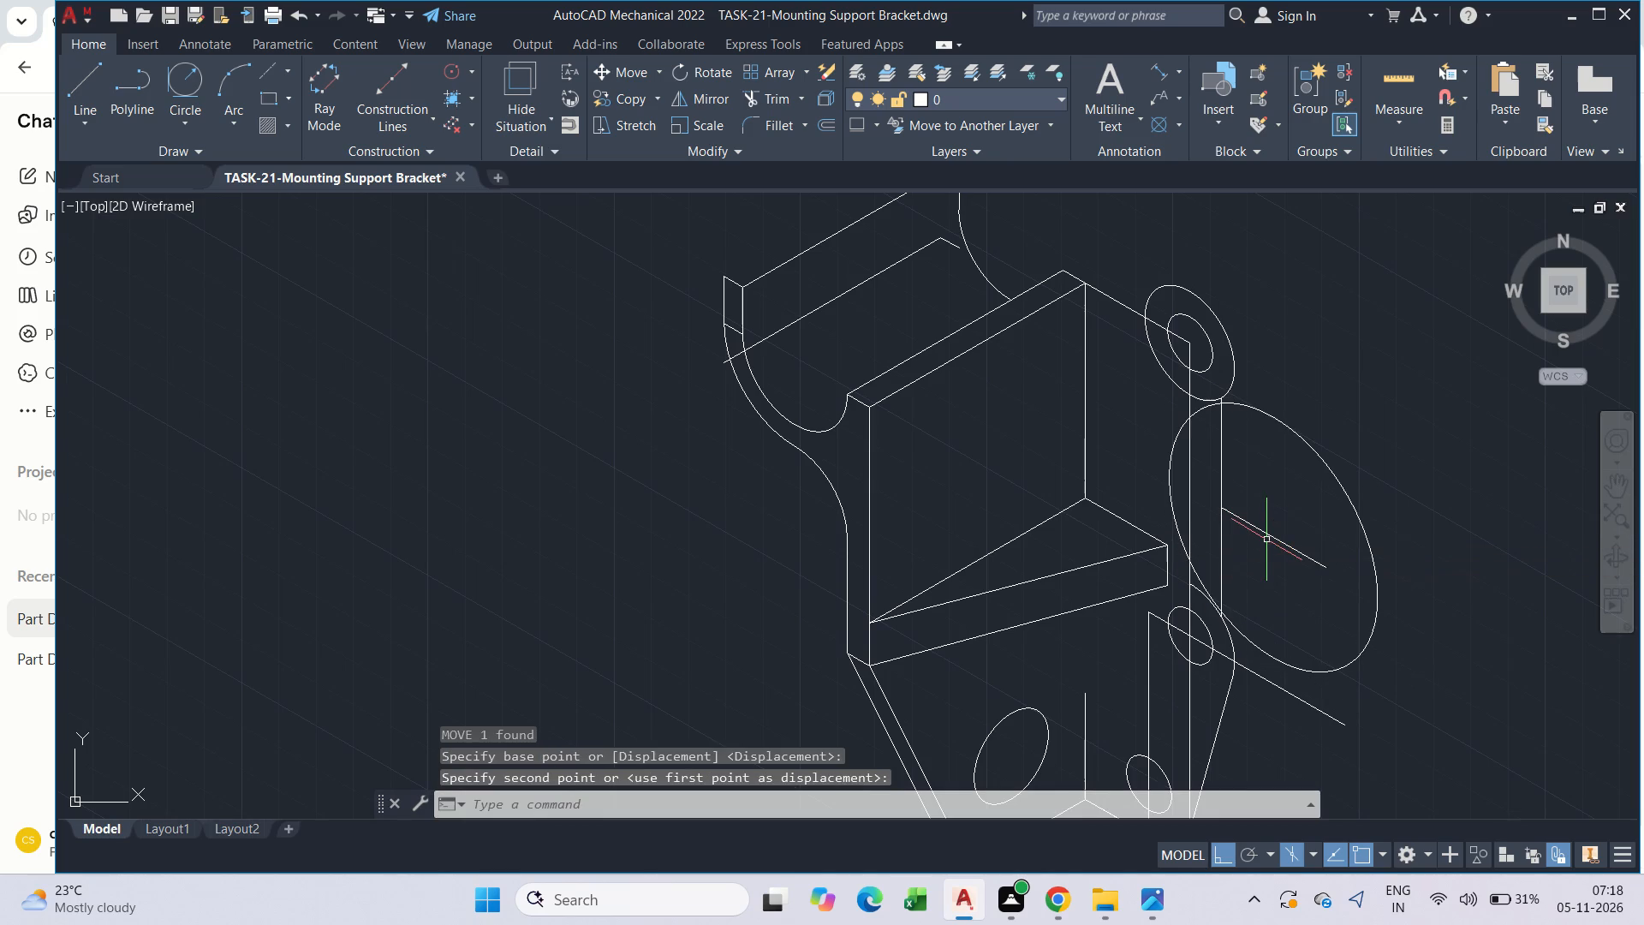
key("Escape")
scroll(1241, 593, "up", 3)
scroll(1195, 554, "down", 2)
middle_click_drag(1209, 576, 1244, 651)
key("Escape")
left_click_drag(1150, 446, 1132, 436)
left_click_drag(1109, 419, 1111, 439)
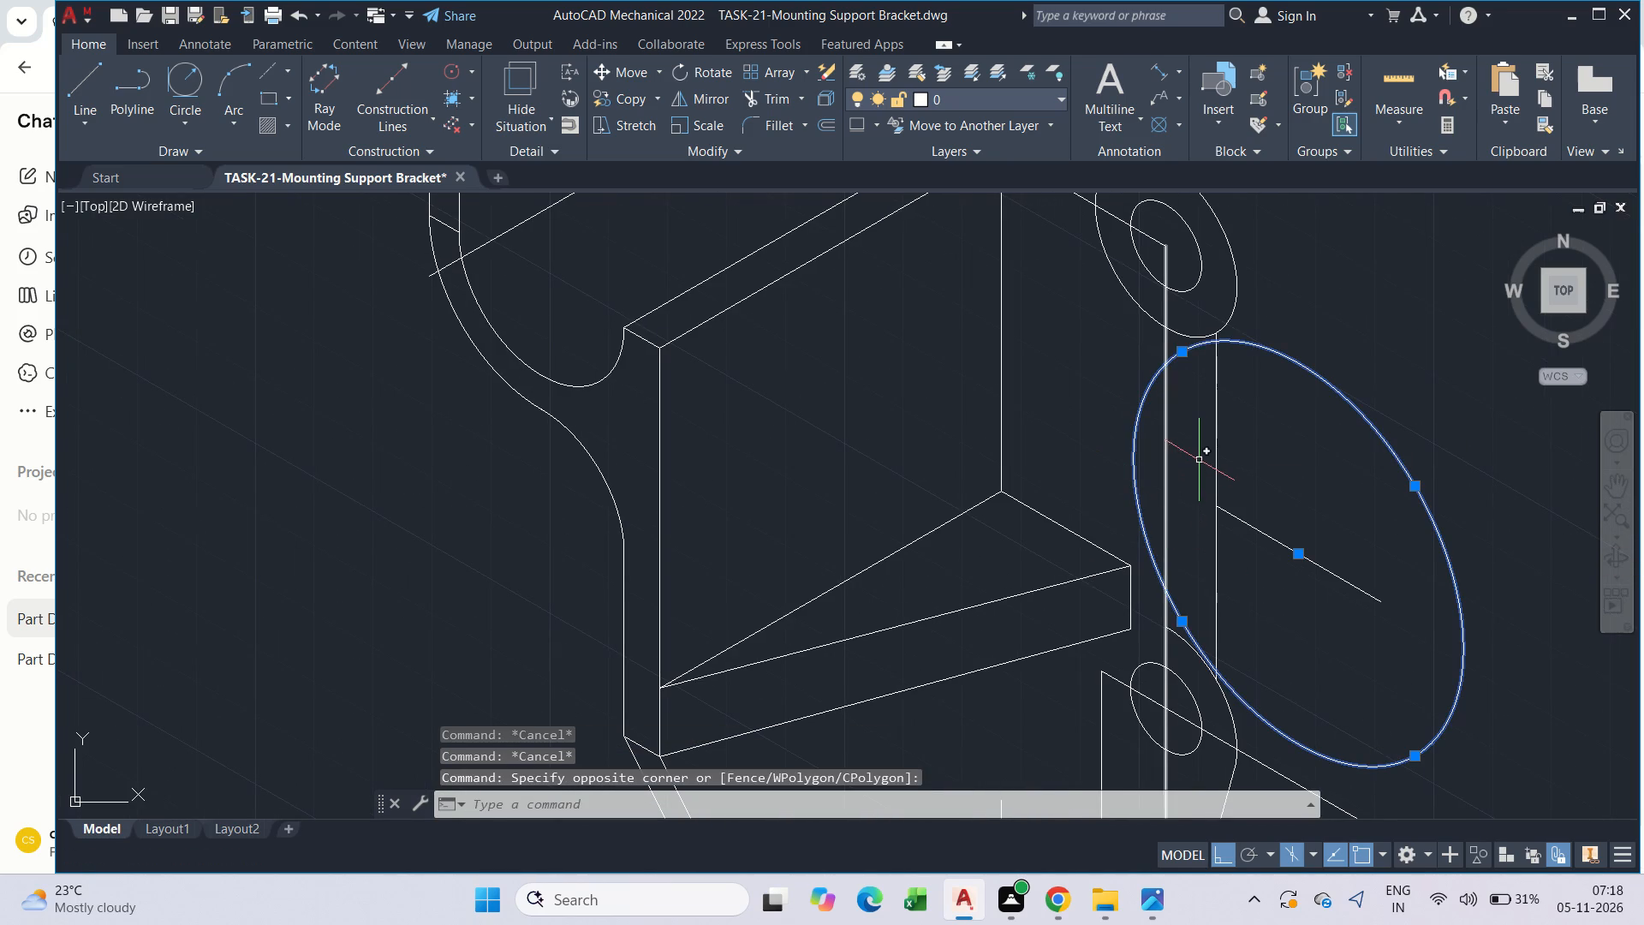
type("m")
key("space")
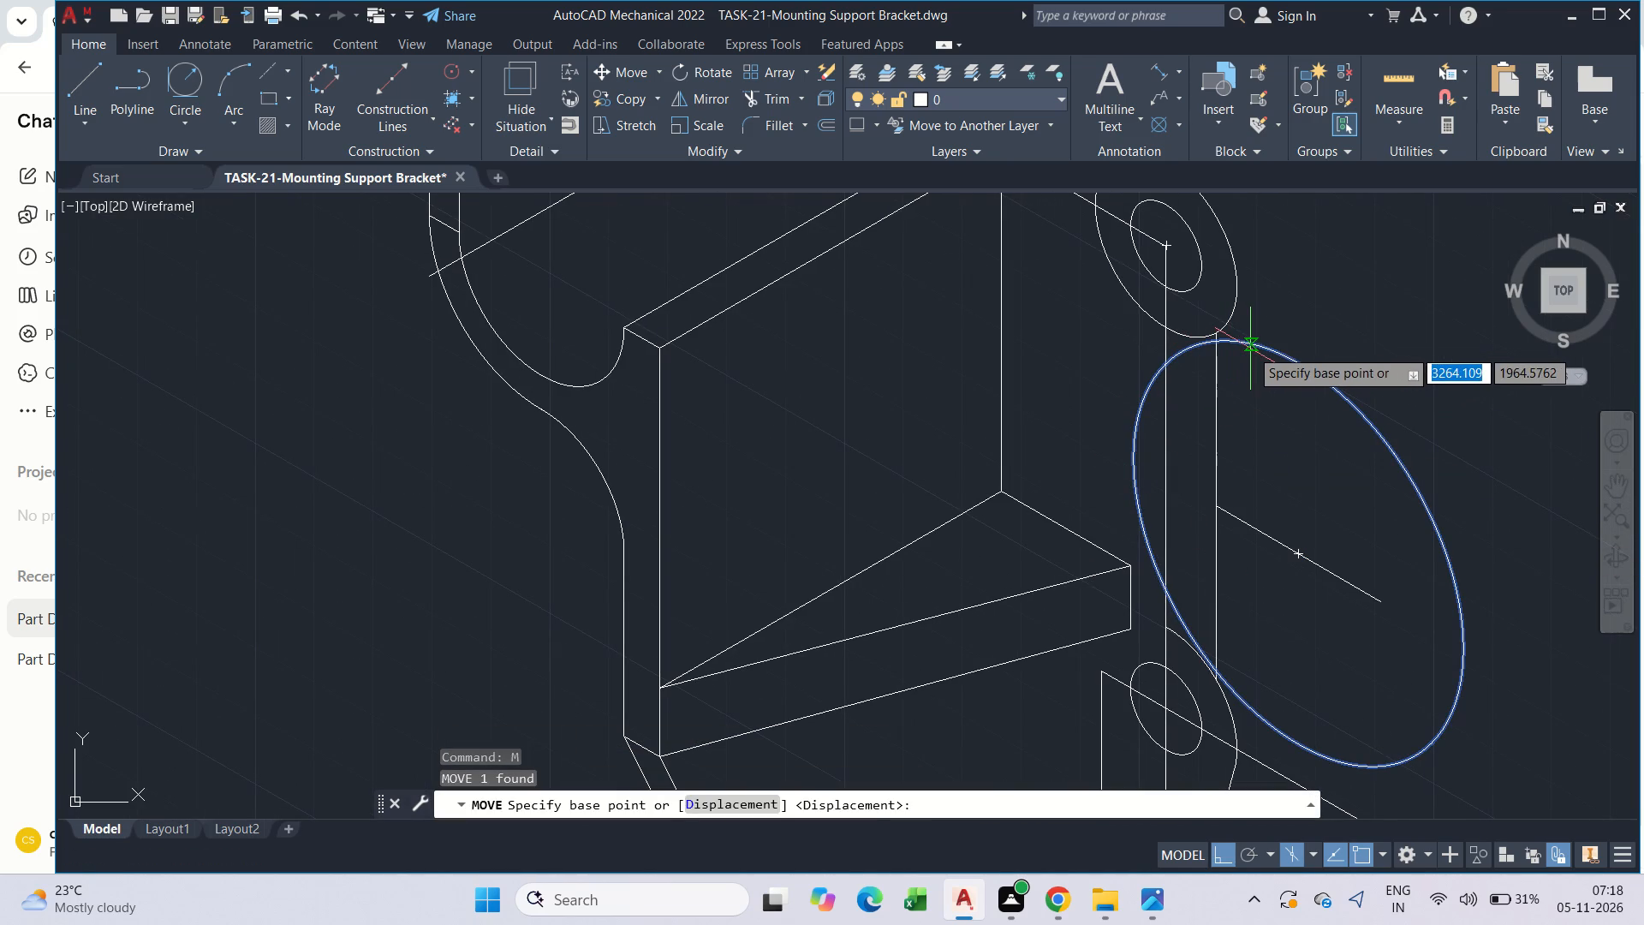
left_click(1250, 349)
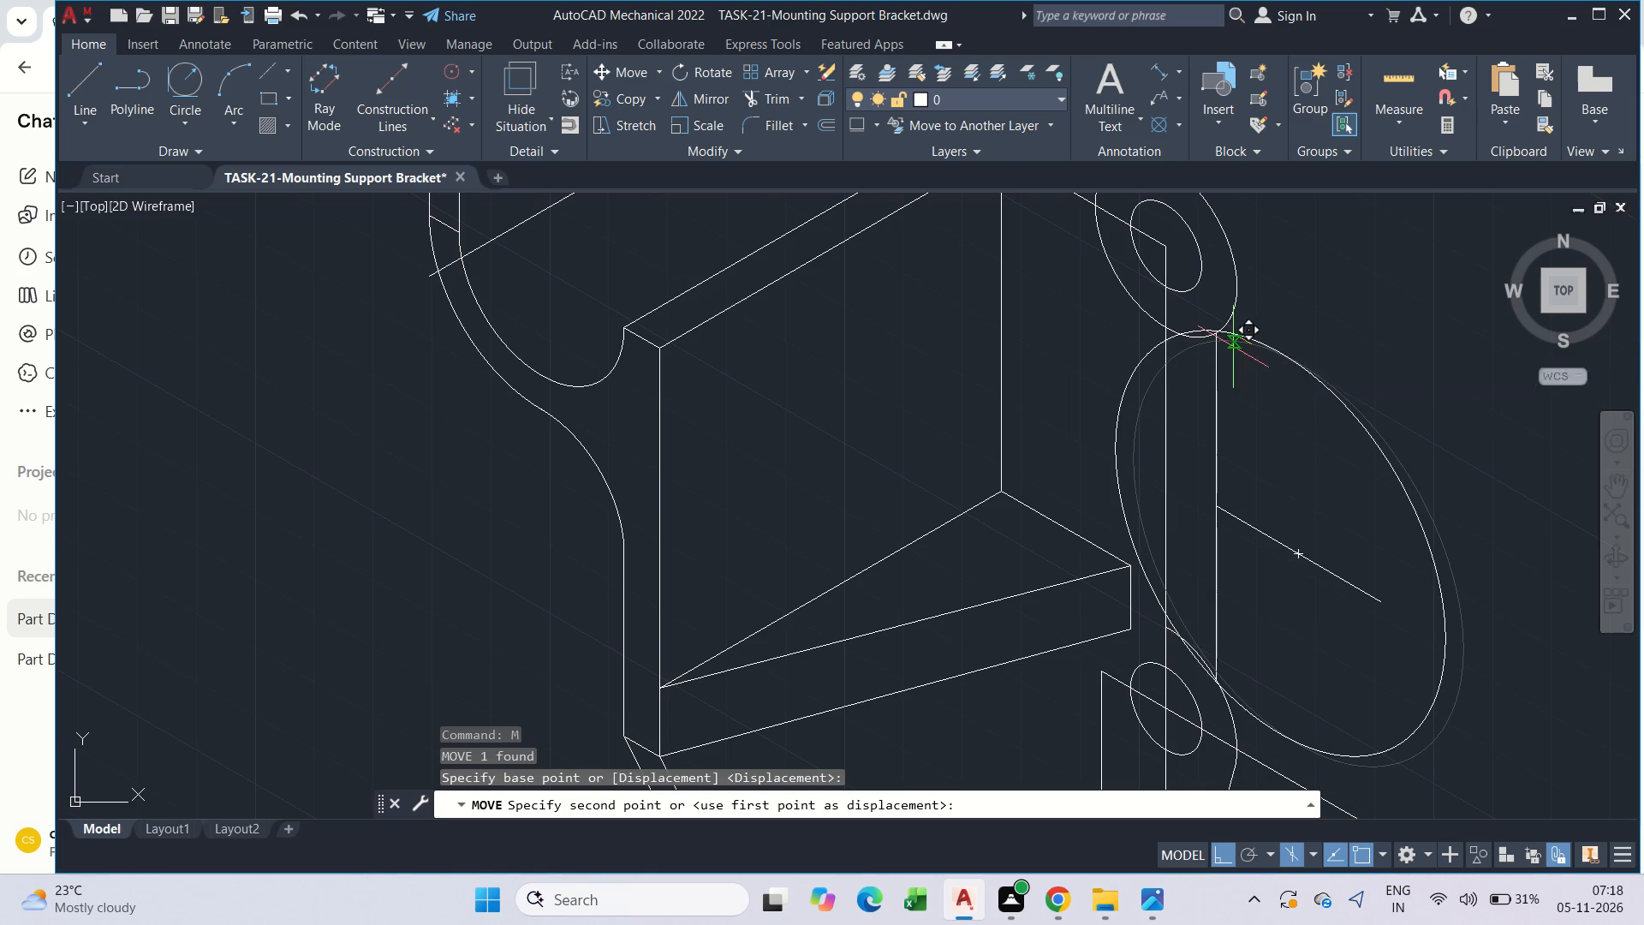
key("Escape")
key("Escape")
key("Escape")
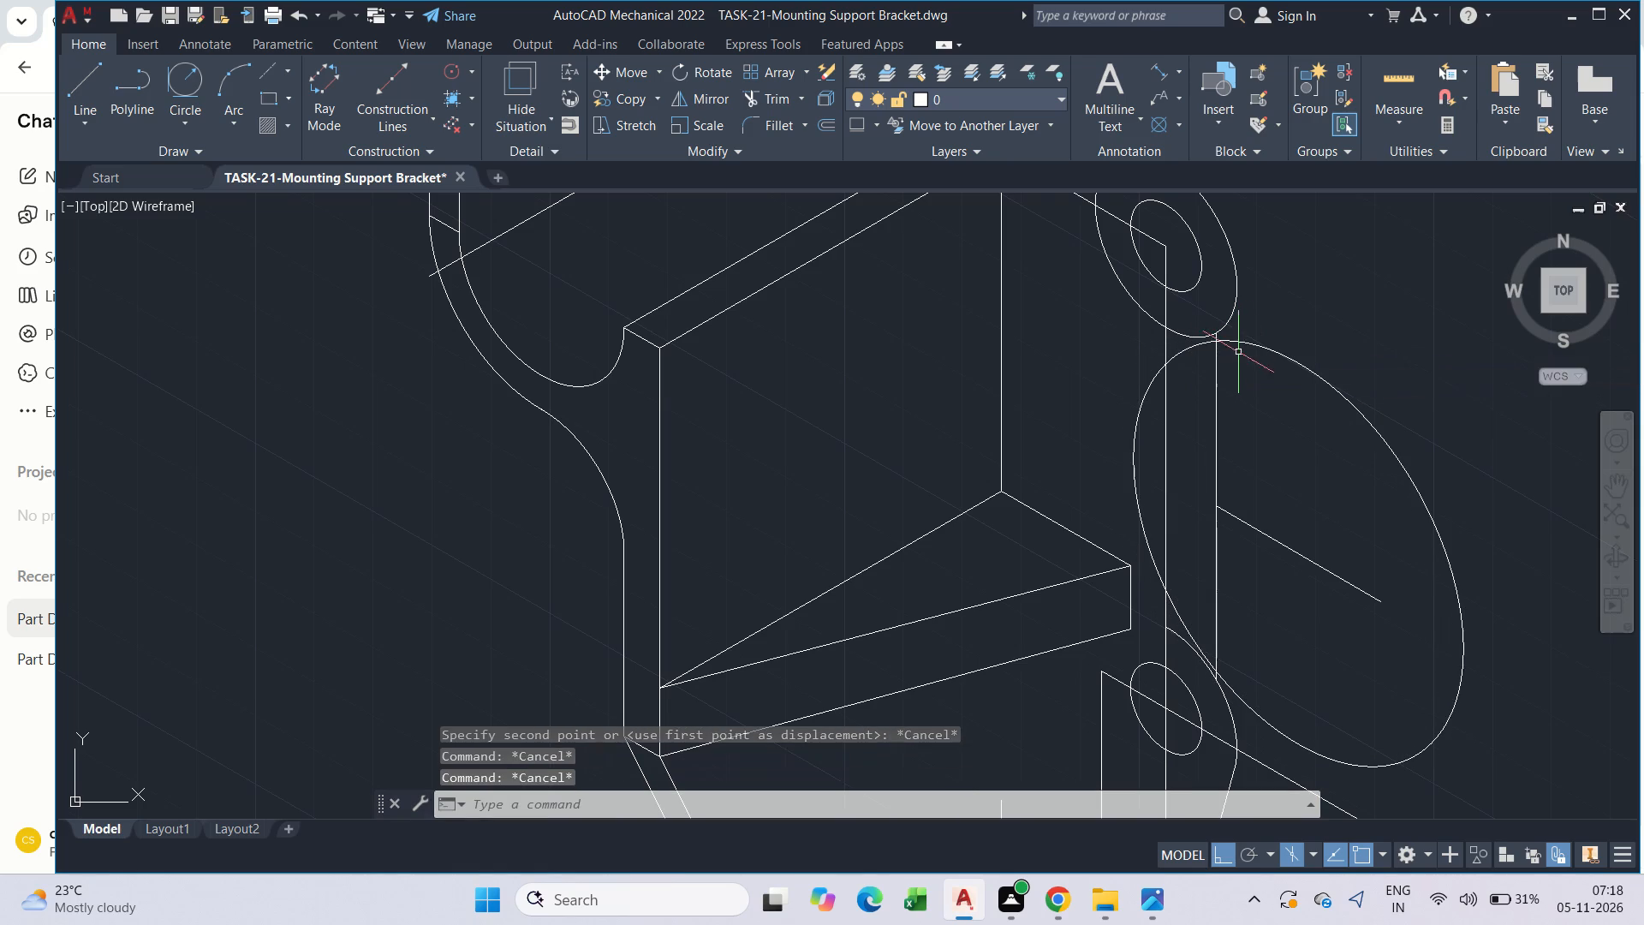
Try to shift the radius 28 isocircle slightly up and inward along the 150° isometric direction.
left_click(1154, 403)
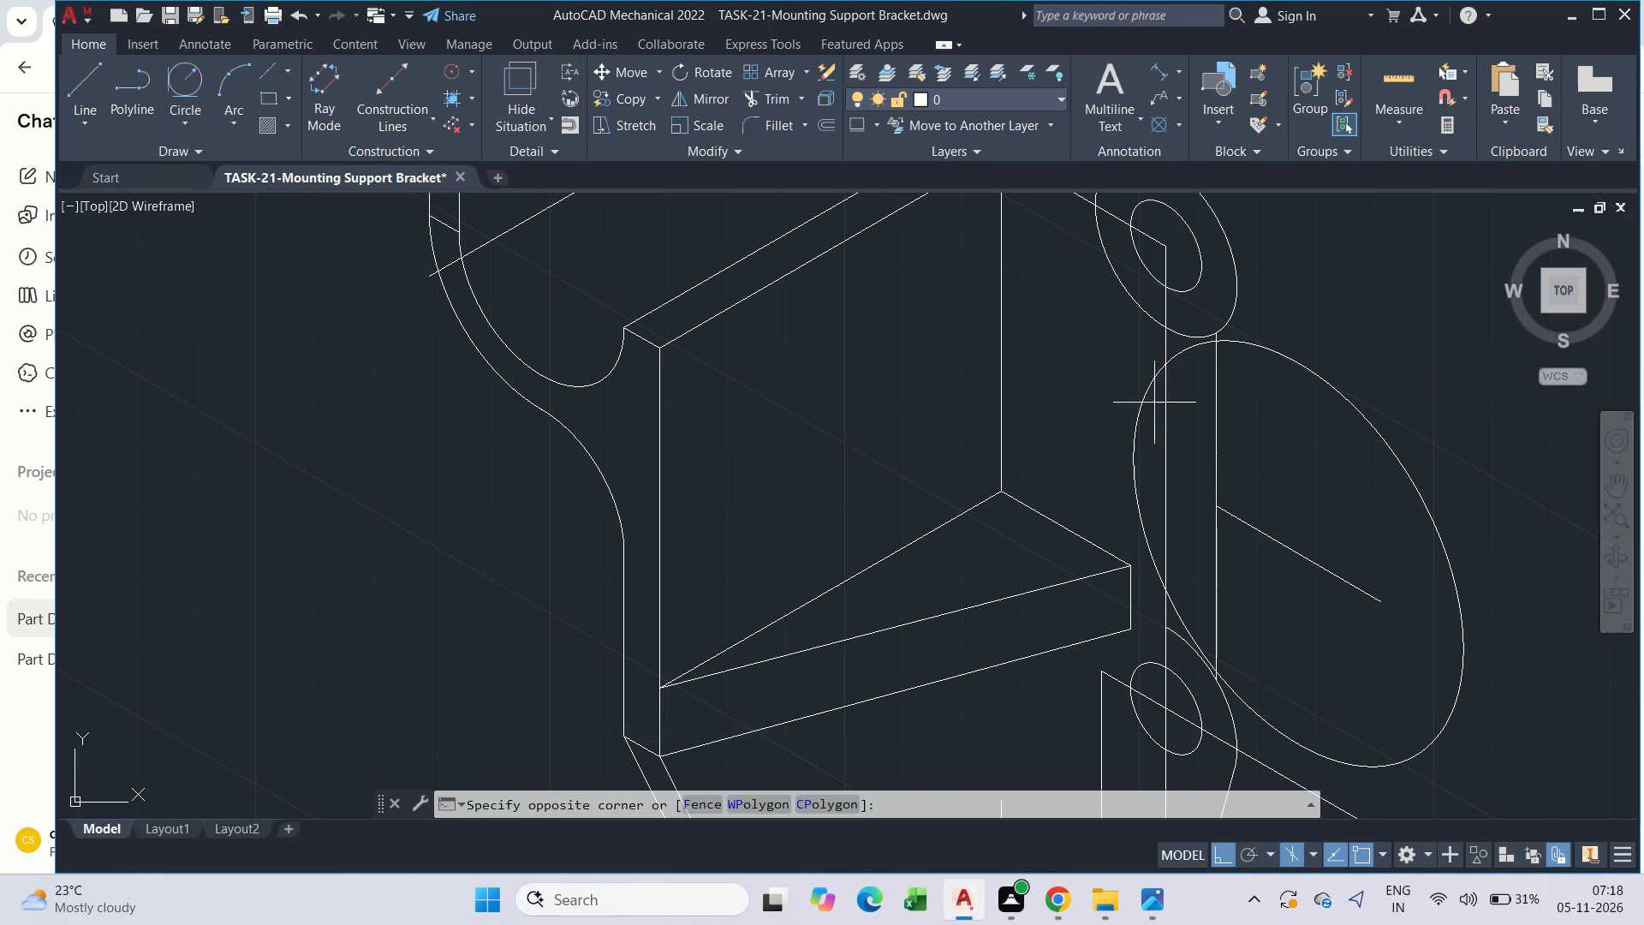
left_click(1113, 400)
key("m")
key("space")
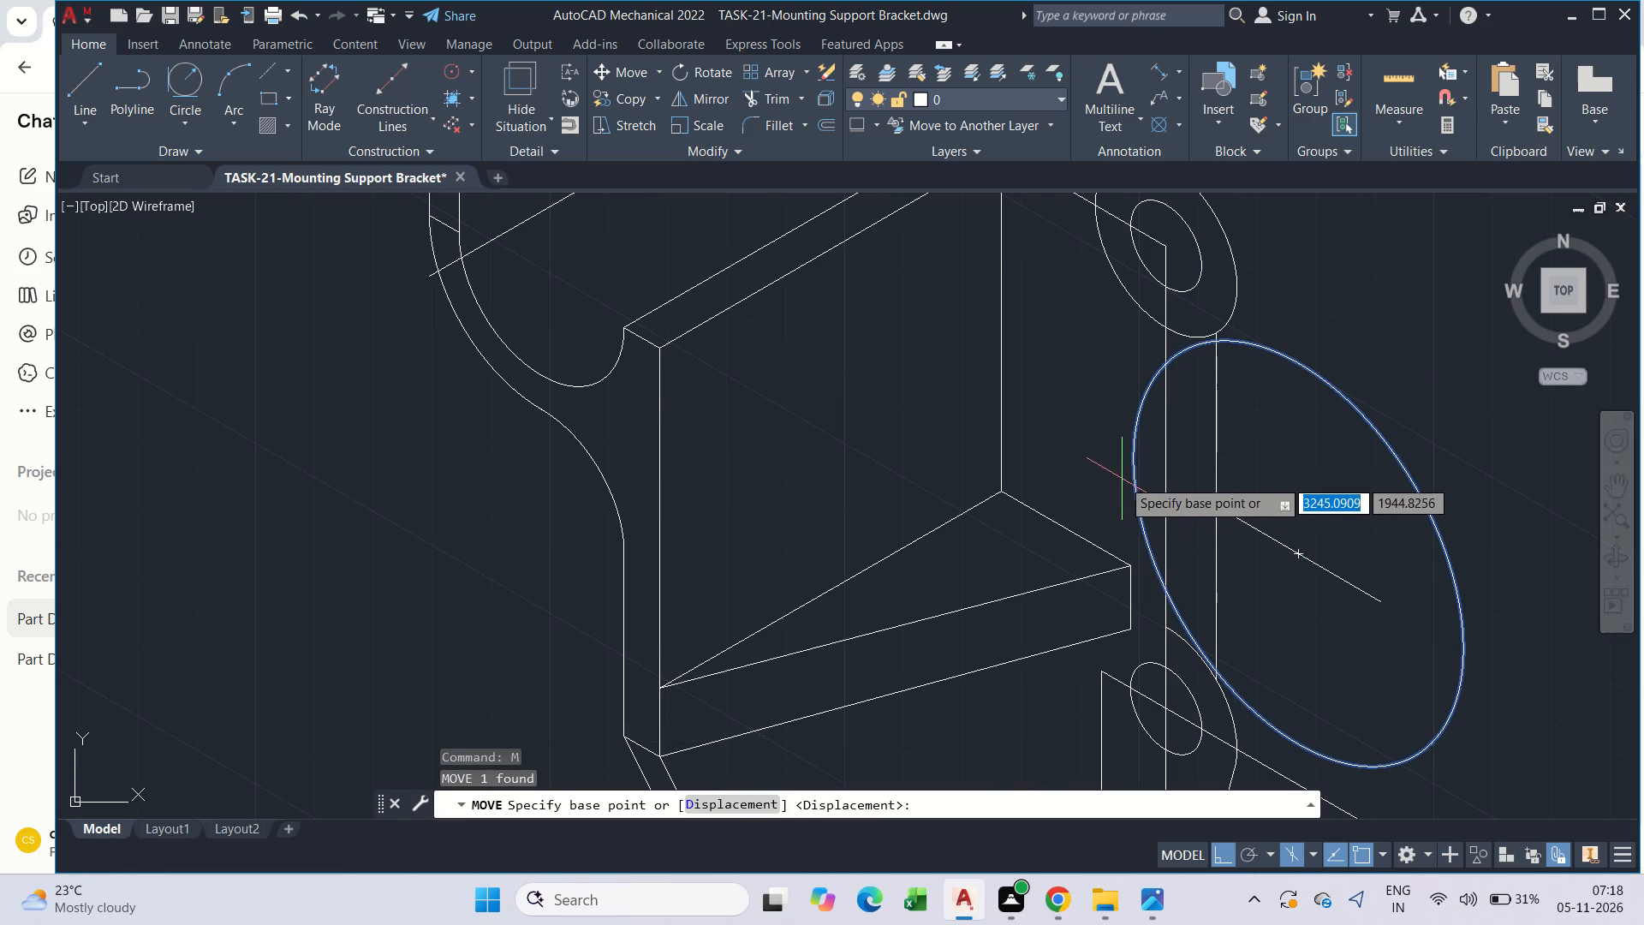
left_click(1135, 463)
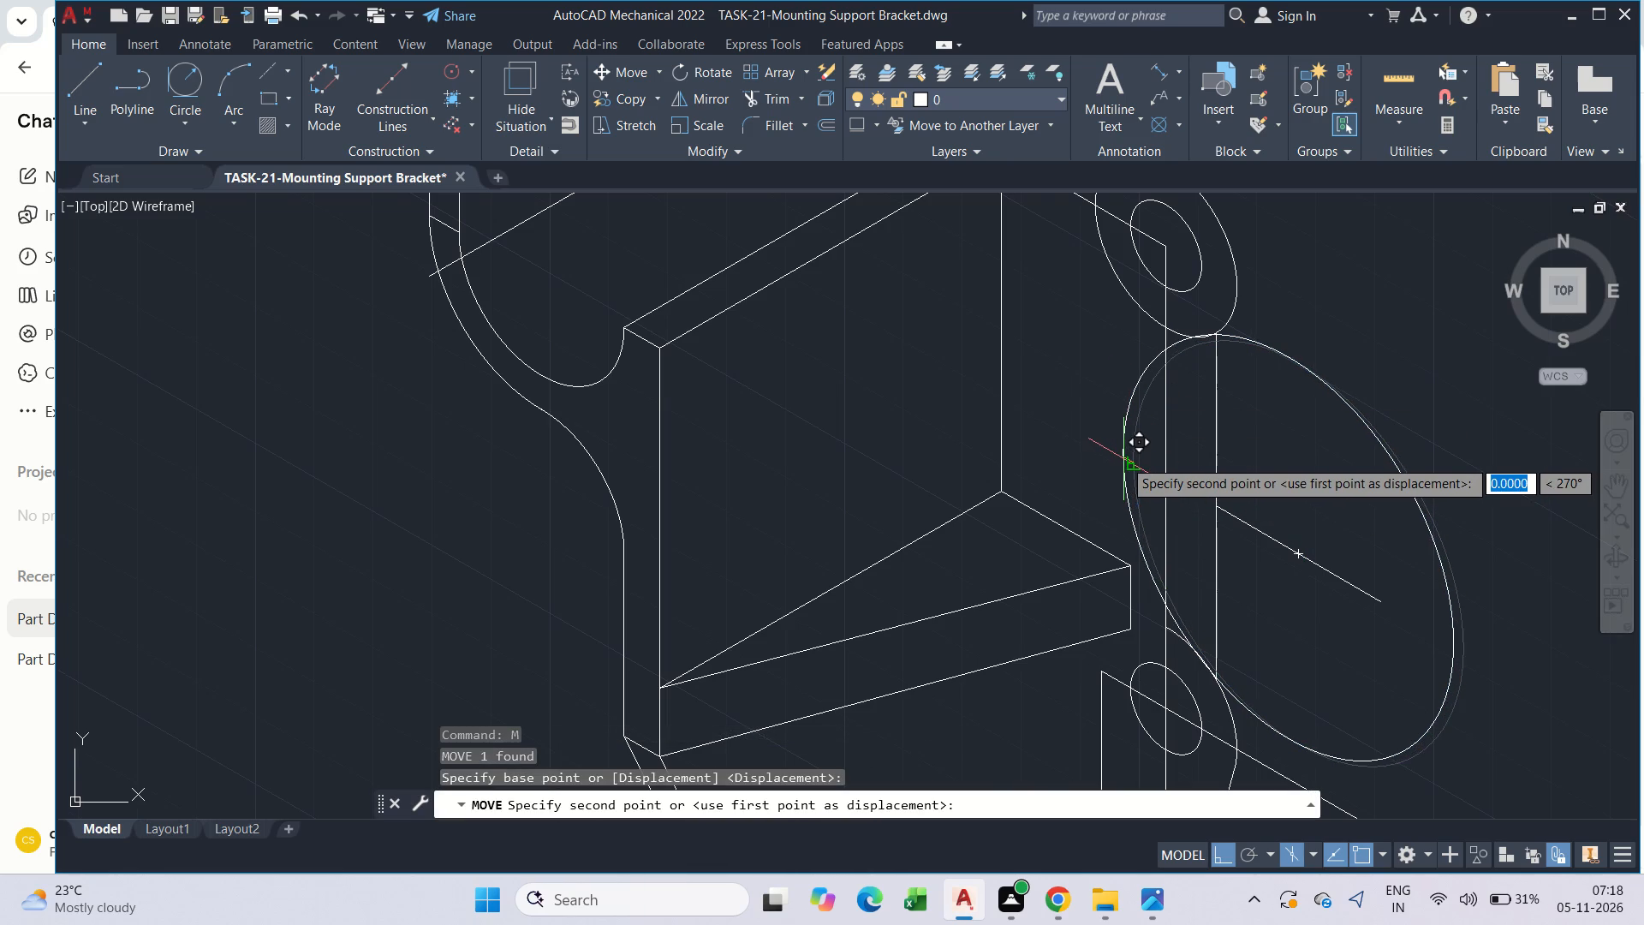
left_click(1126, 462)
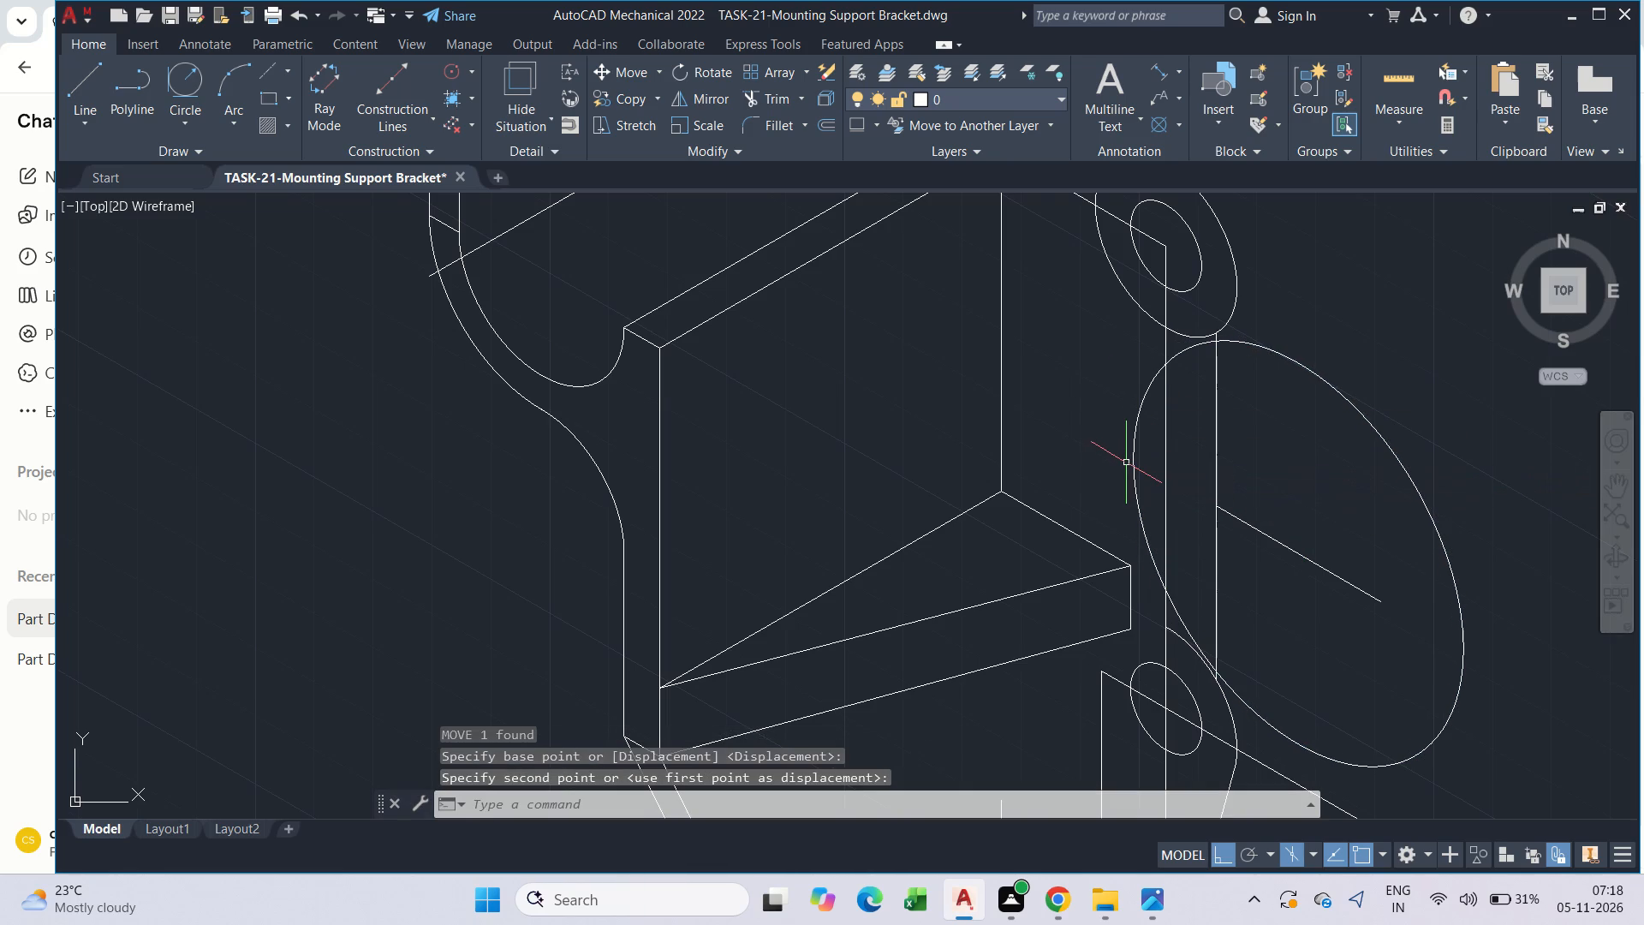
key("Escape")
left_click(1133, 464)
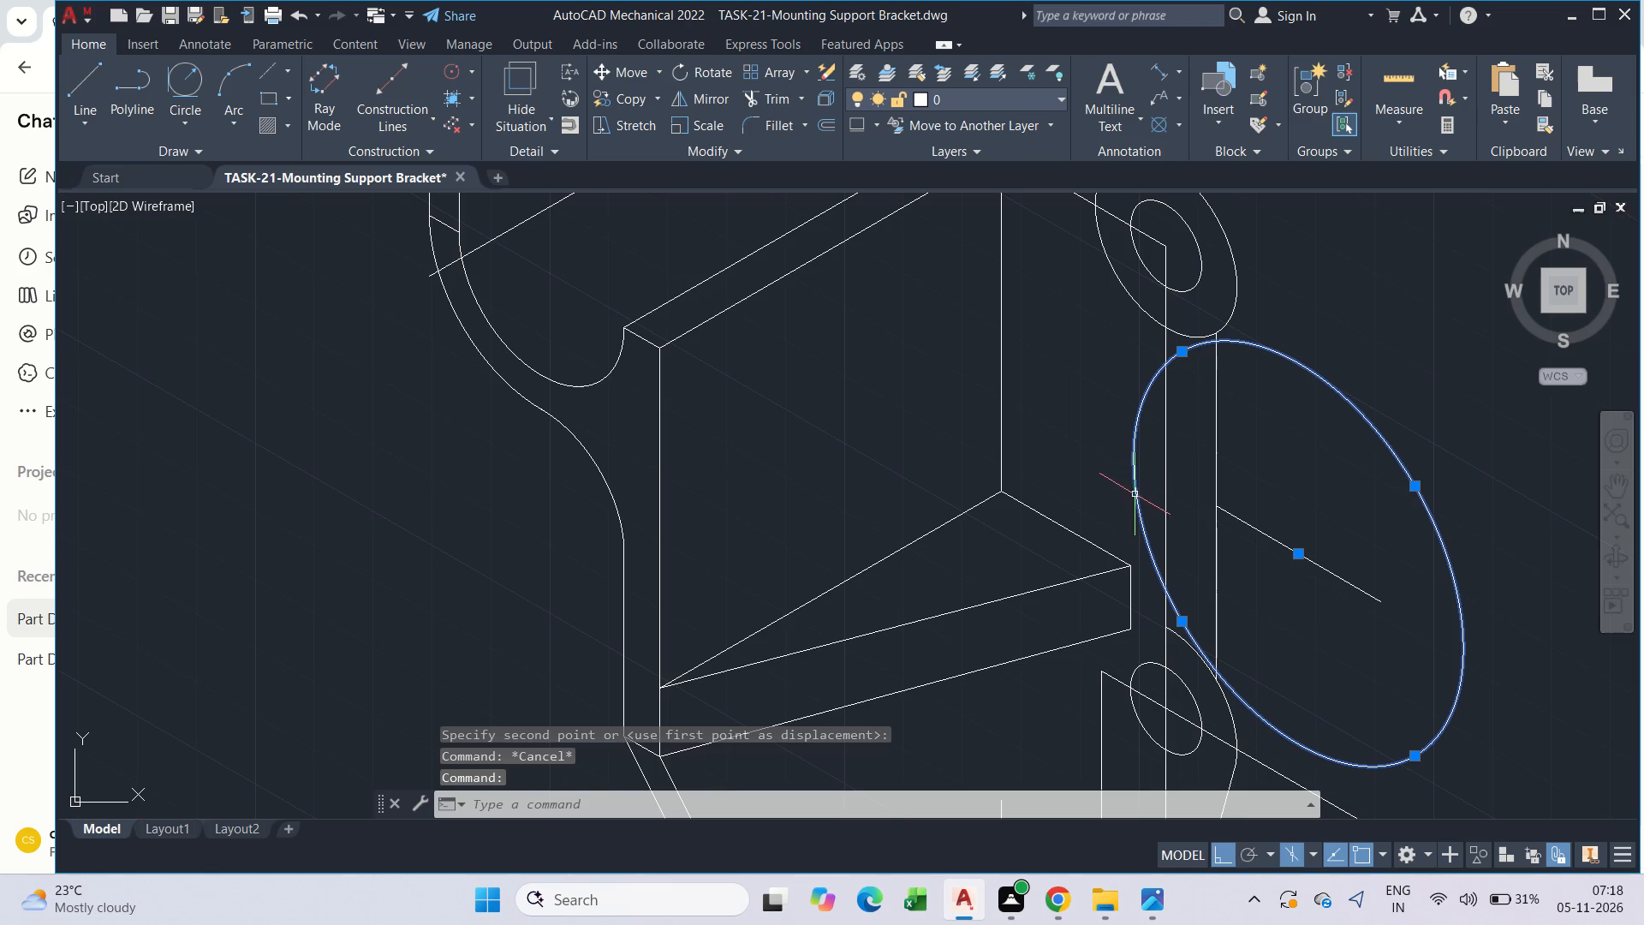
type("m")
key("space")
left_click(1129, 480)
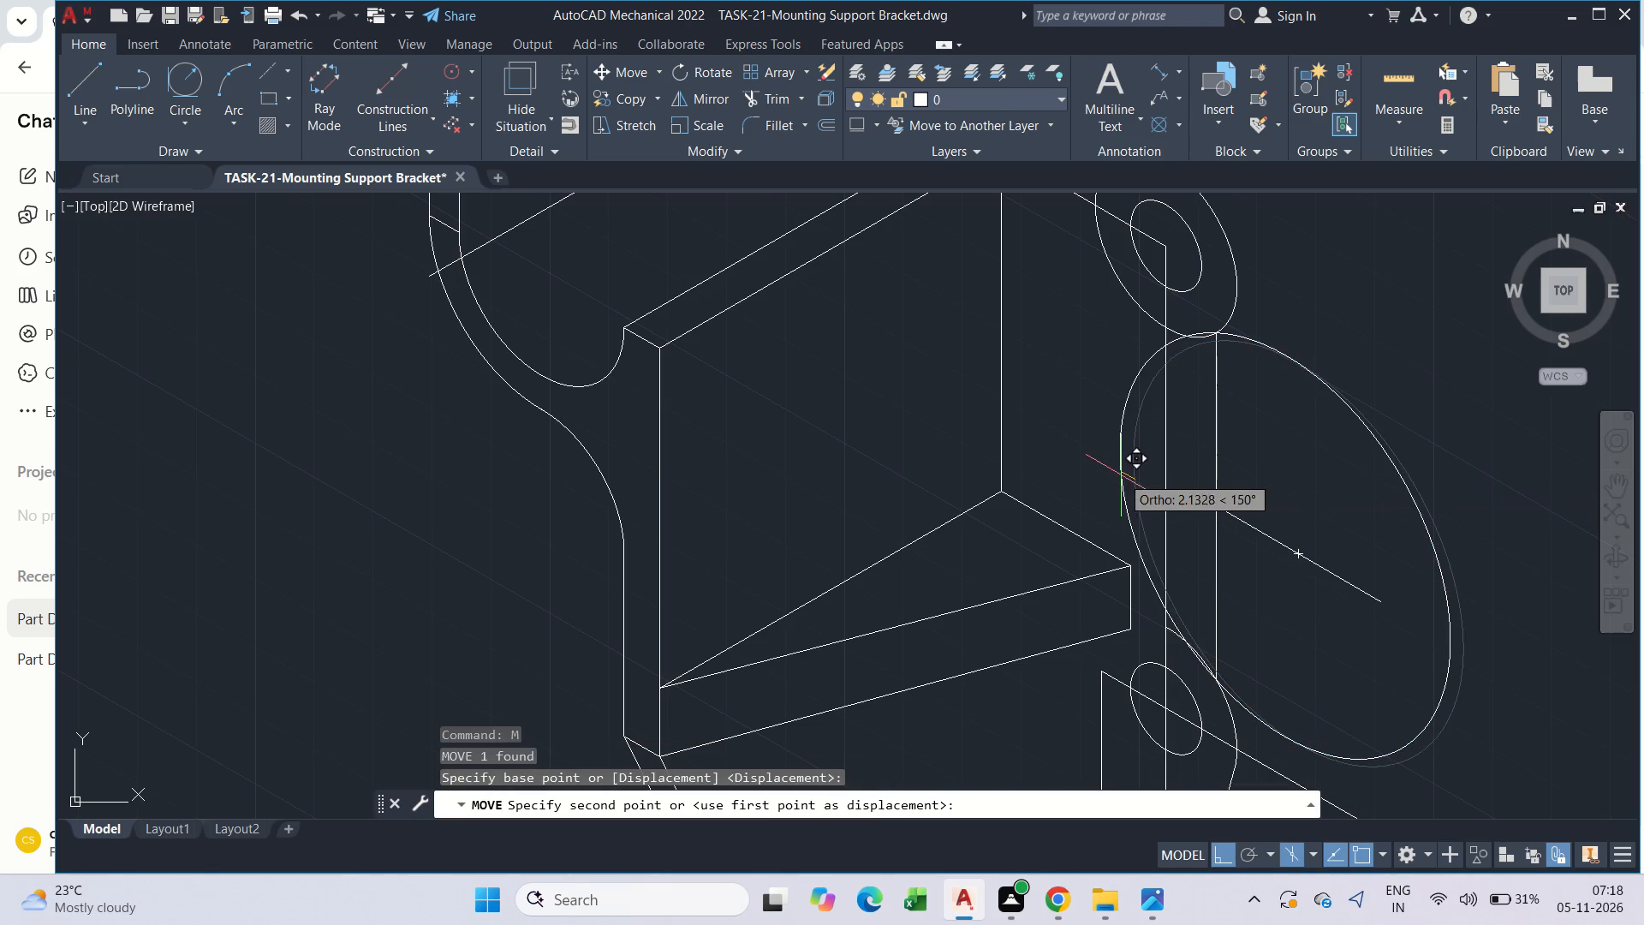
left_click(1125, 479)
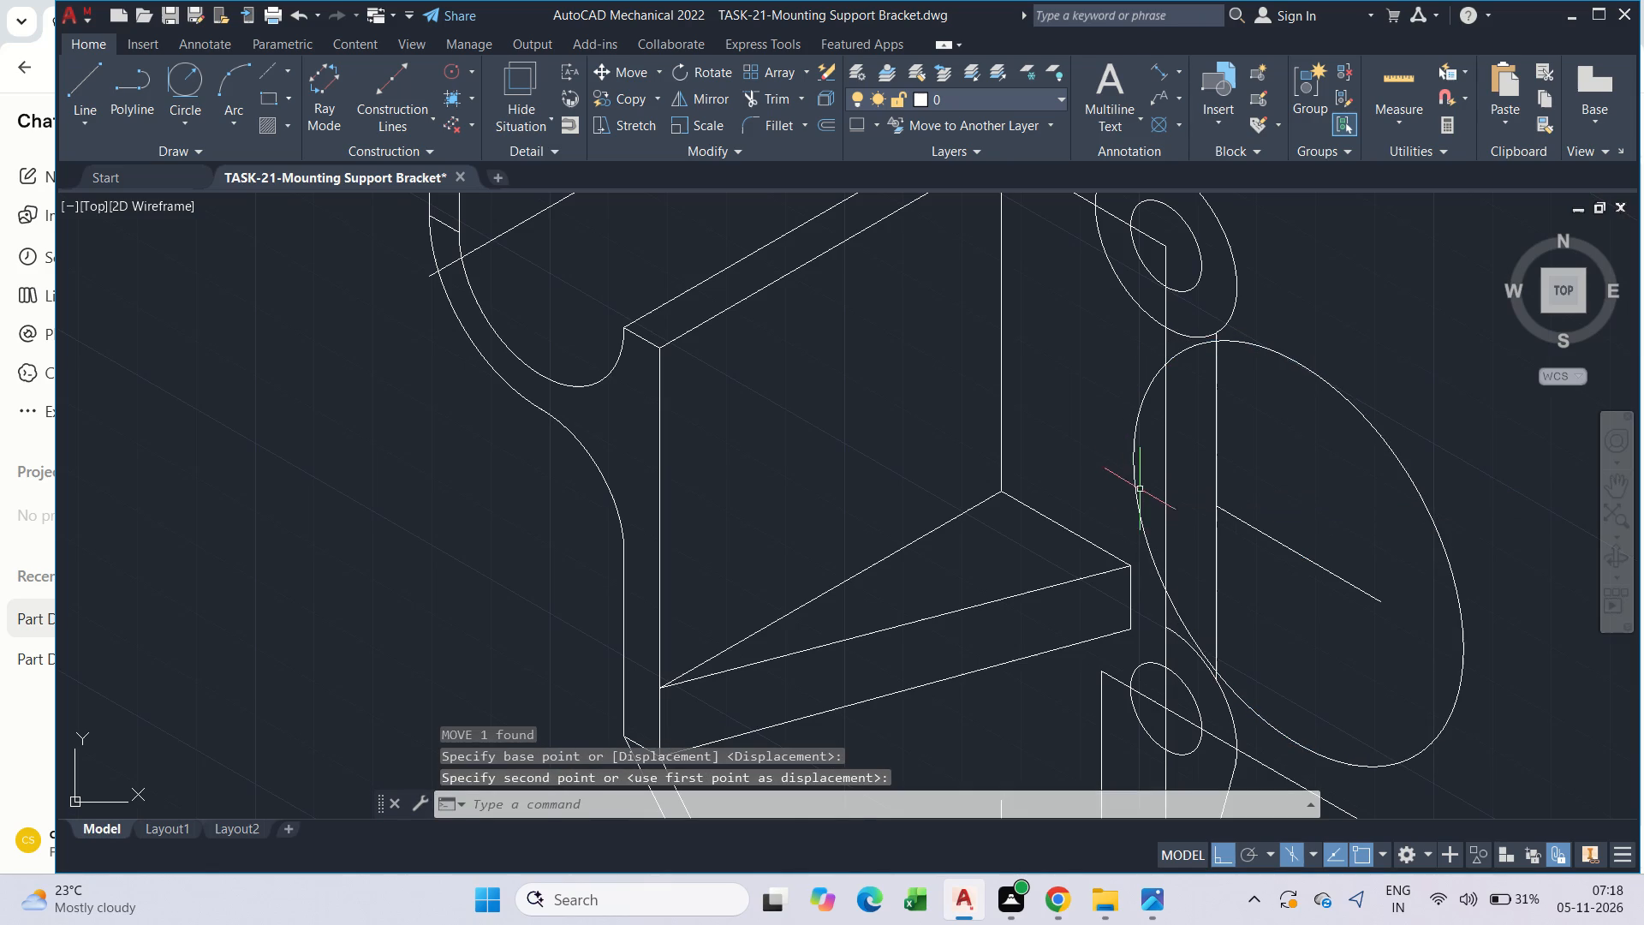
Move the radius 28 isocircle slightly up and inward along the 28-long line's direction, so its curve meets the vertical line's ends.
left_click_drag(1141, 491, 1129, 484)
left_click(1121, 478)
type("m")
key("space")
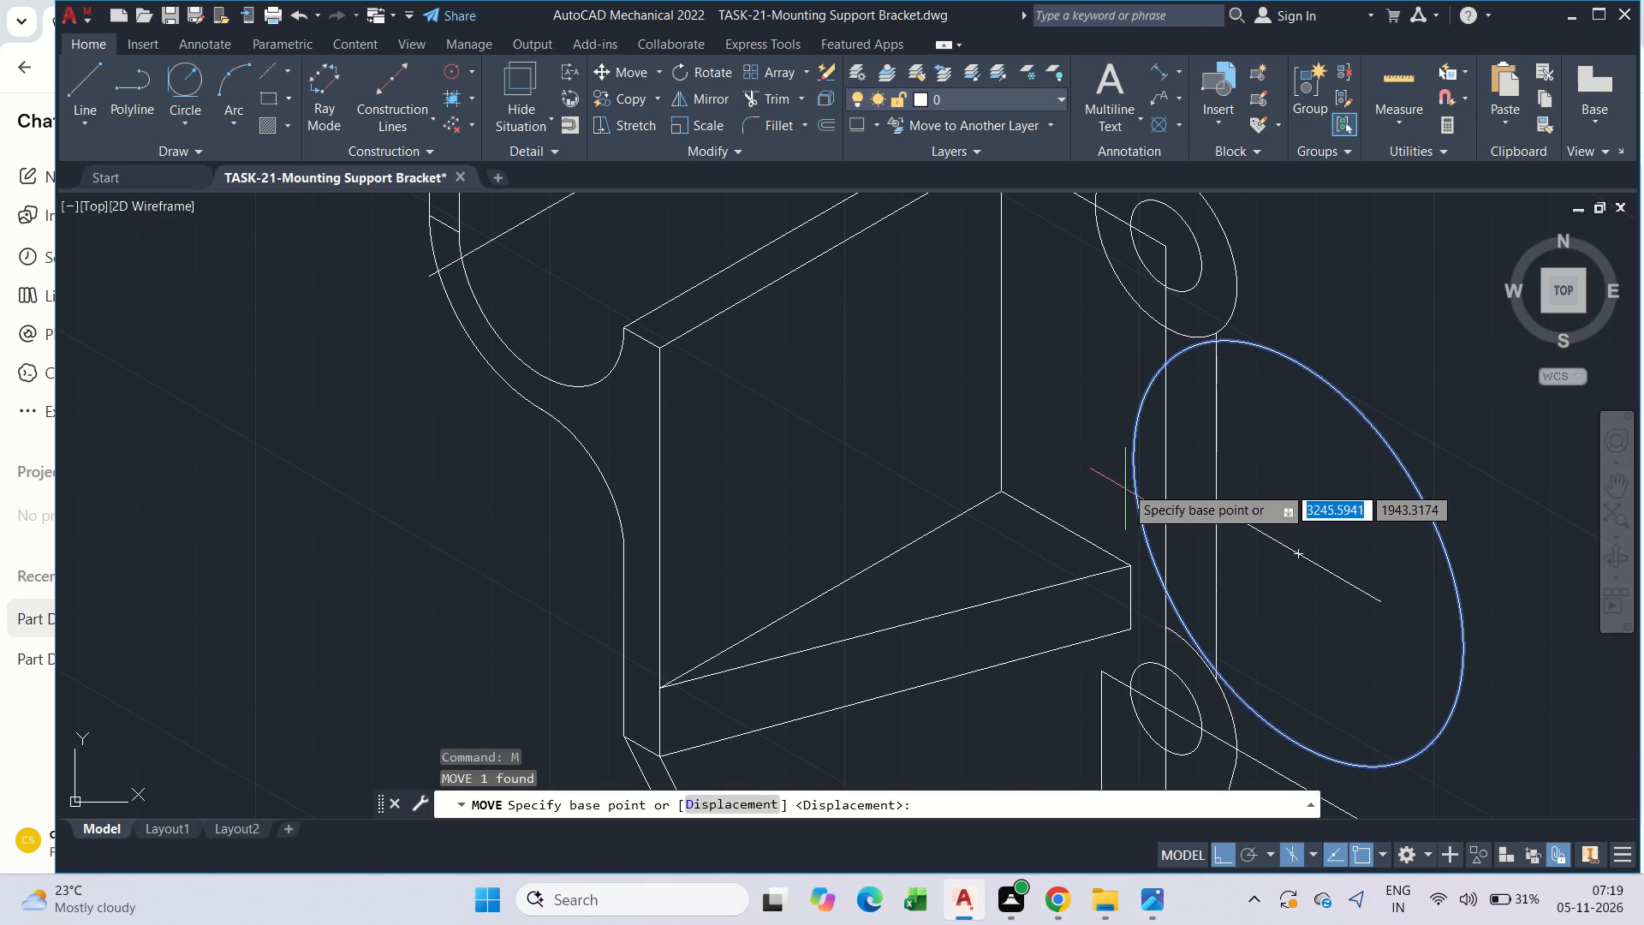
left_click(1127, 474)
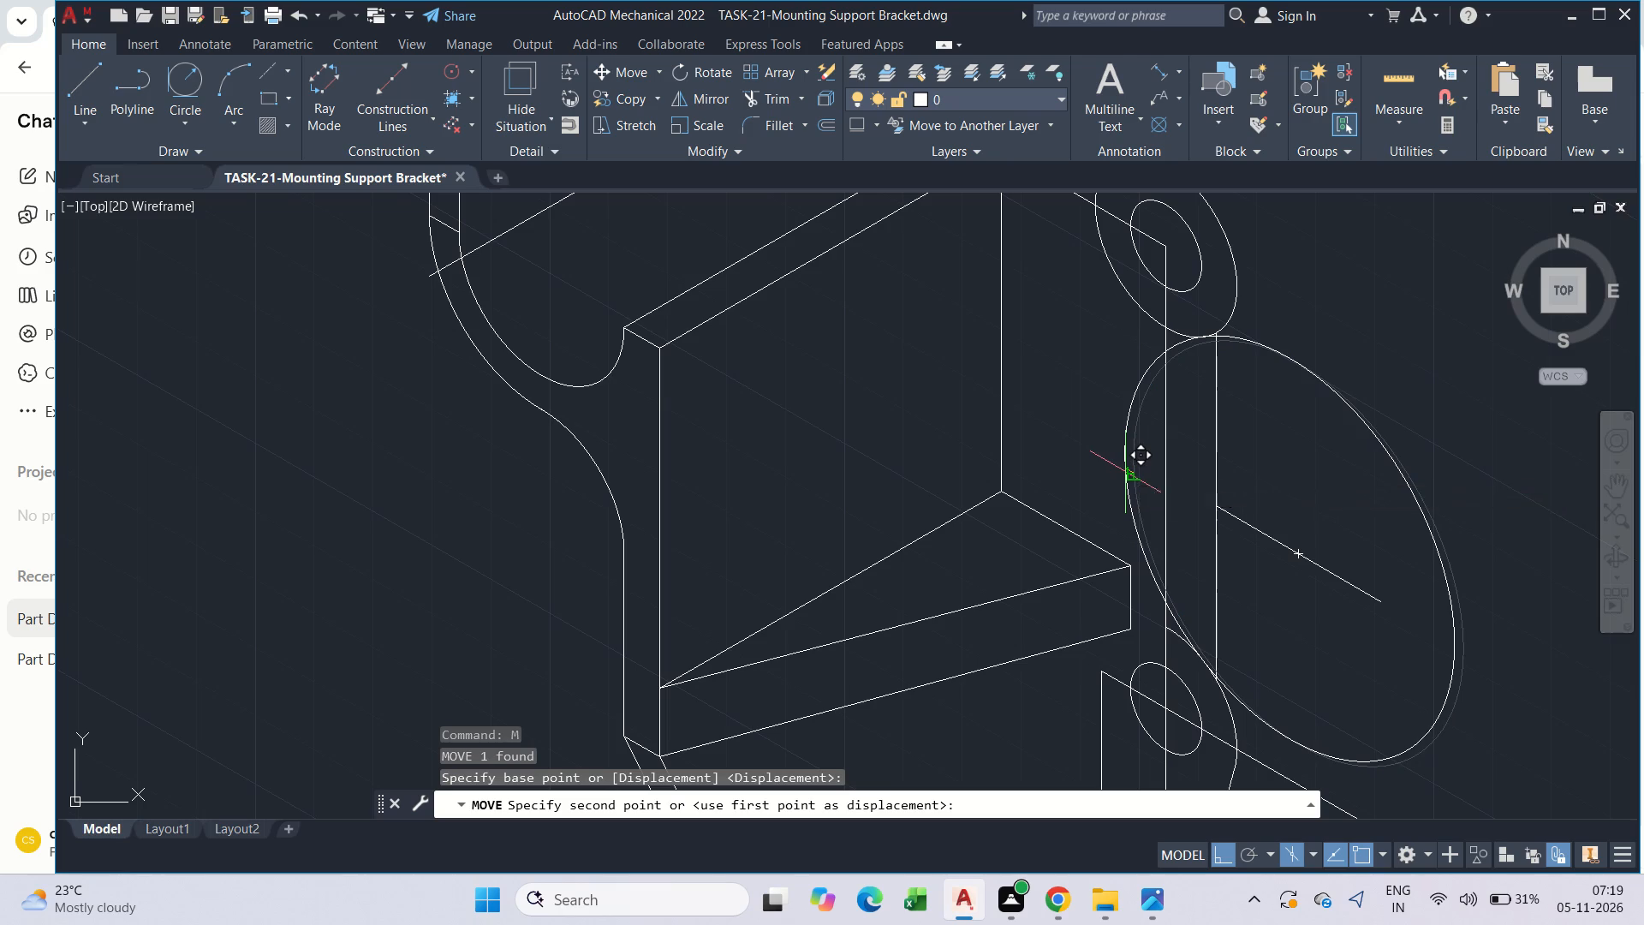
left_click(1122, 469)
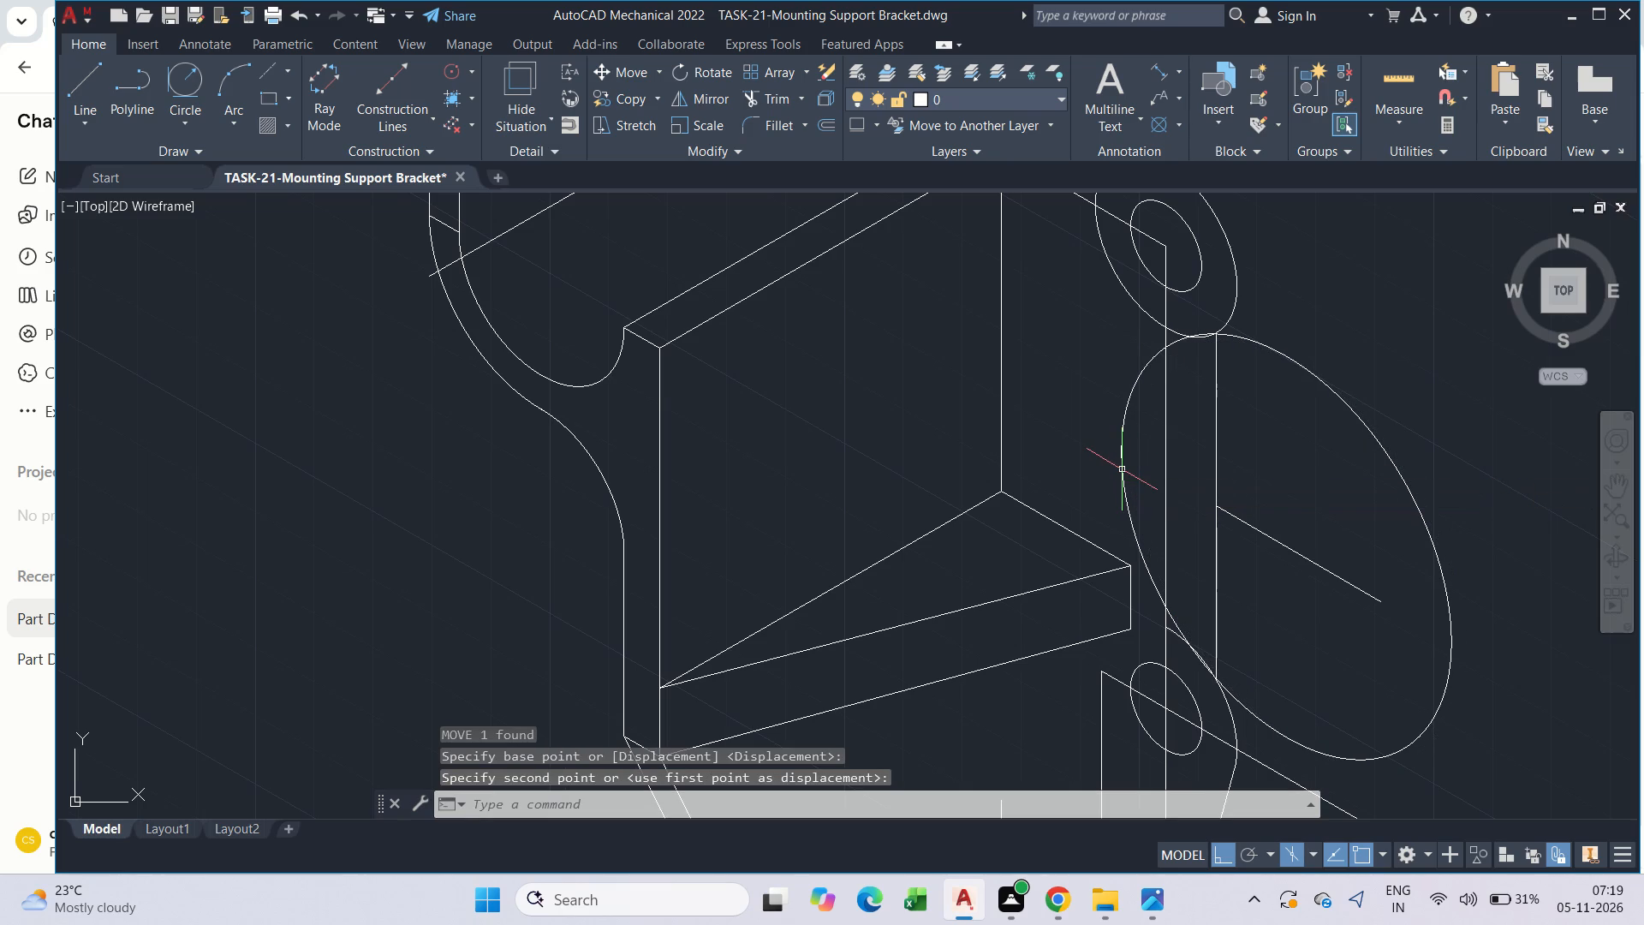
Trim away the lower lug's upper arc between the inner vertical edge and the lower end of the outer vertical line.
scroll(1222, 668, "up", 2)
scroll(1173, 614, "down", 1)
key("Escape")
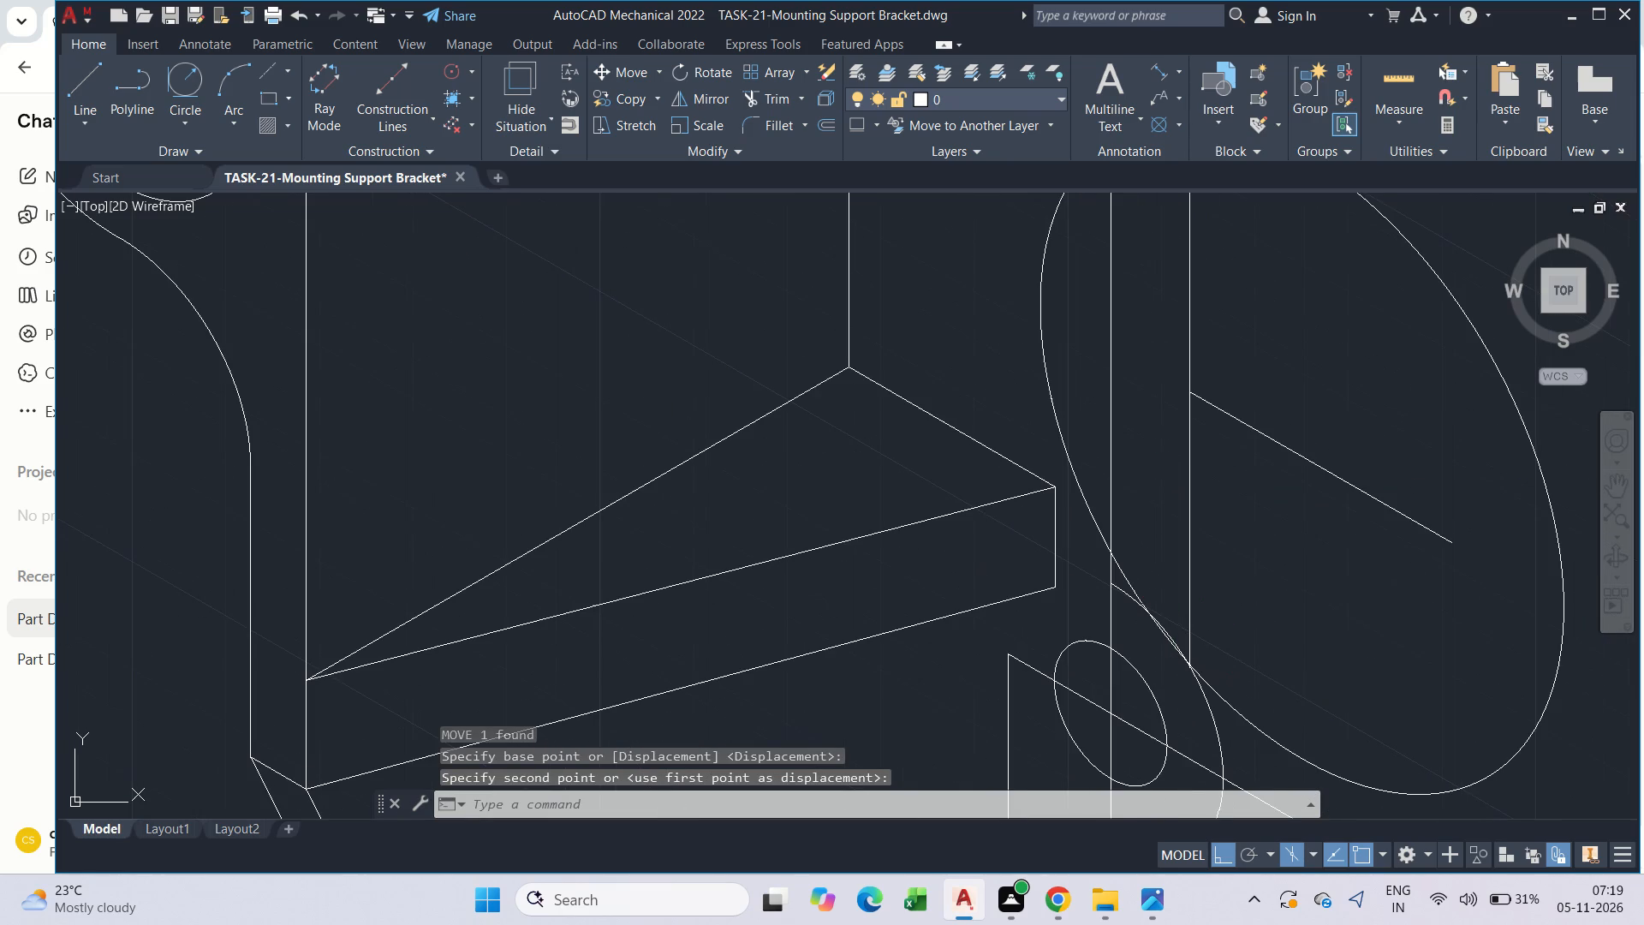
type("yt")
key("space")
scroll(1165, 635, "up", 1)
key("Escape")
key("Escape")
type("tr")
key("space")
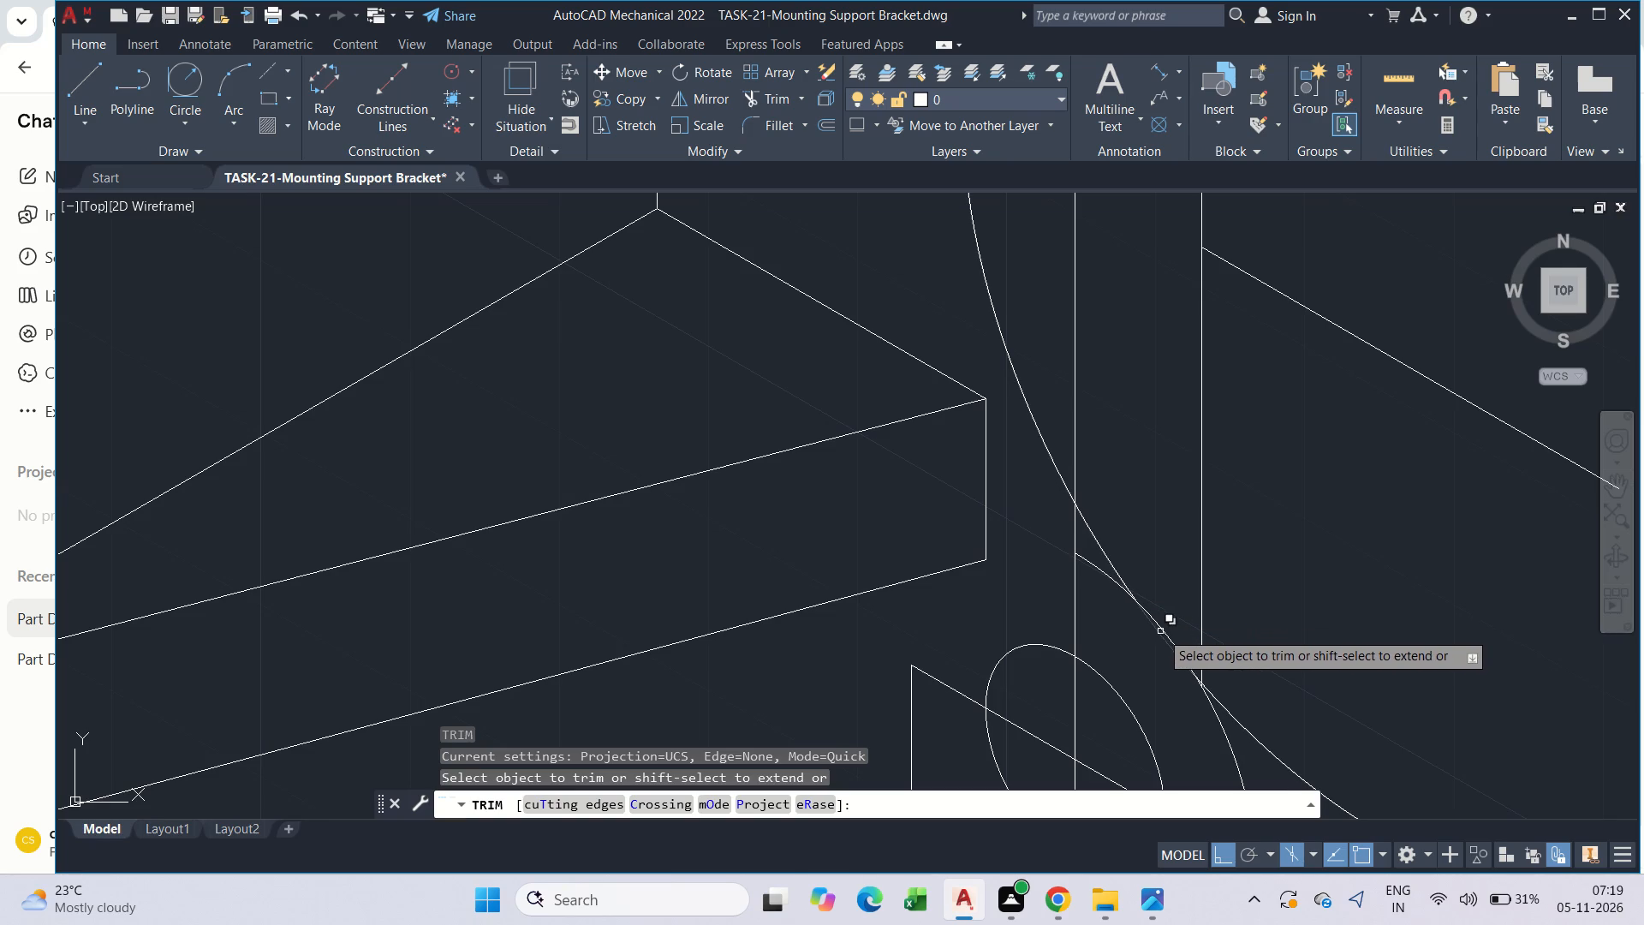
left_click(1159, 623)
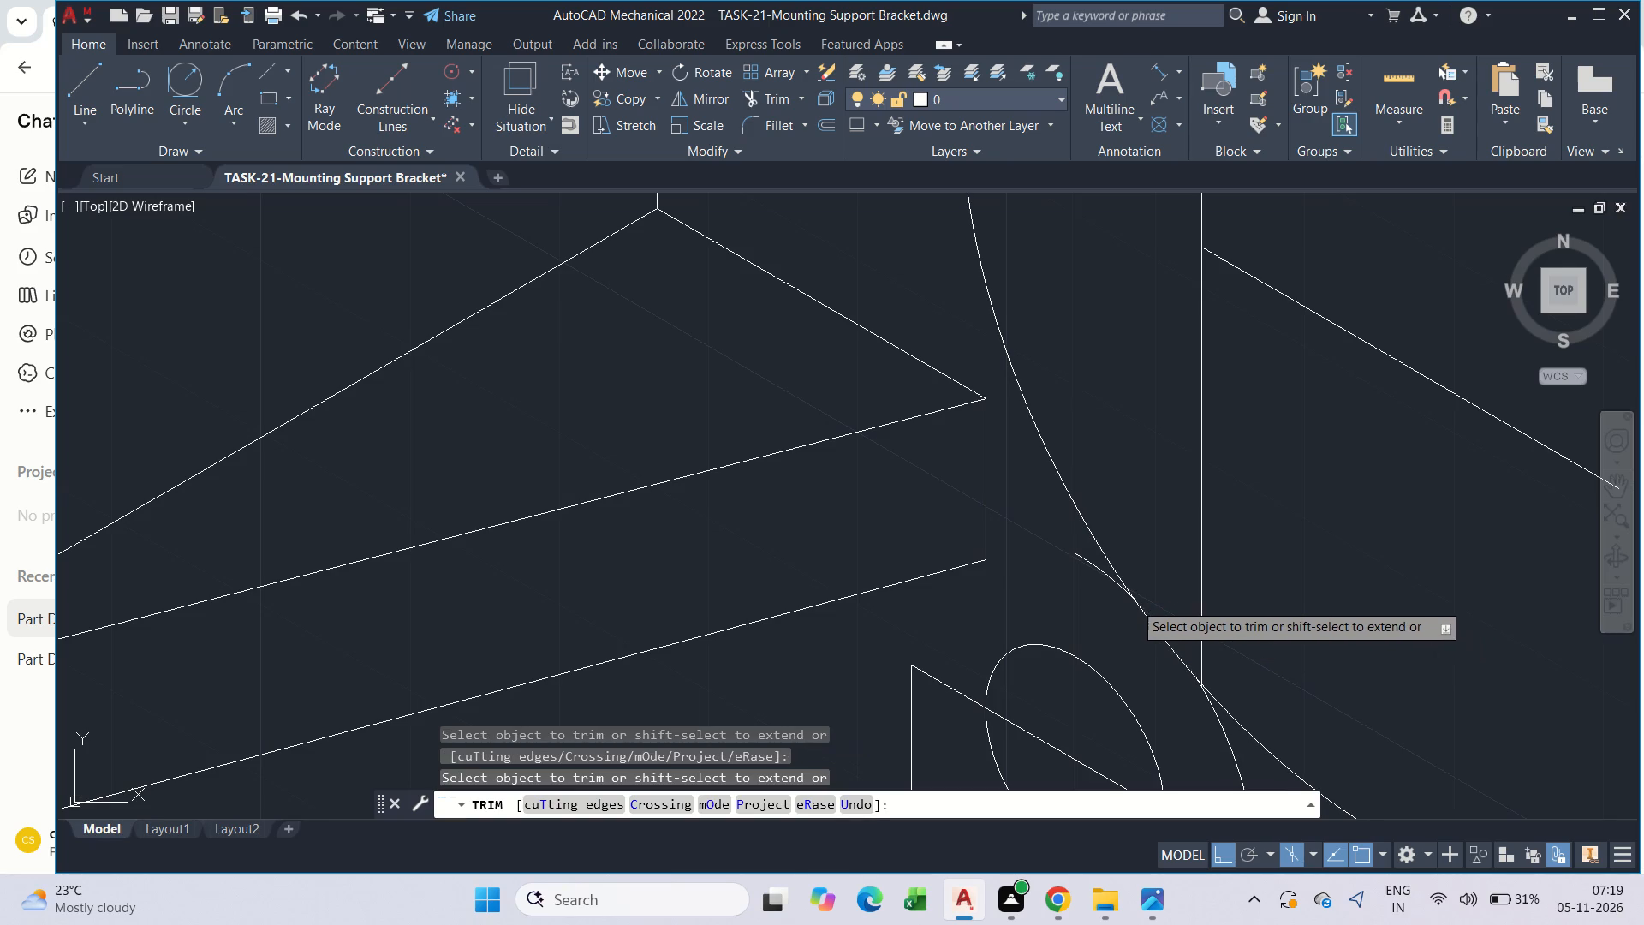
left_click(1110, 579)
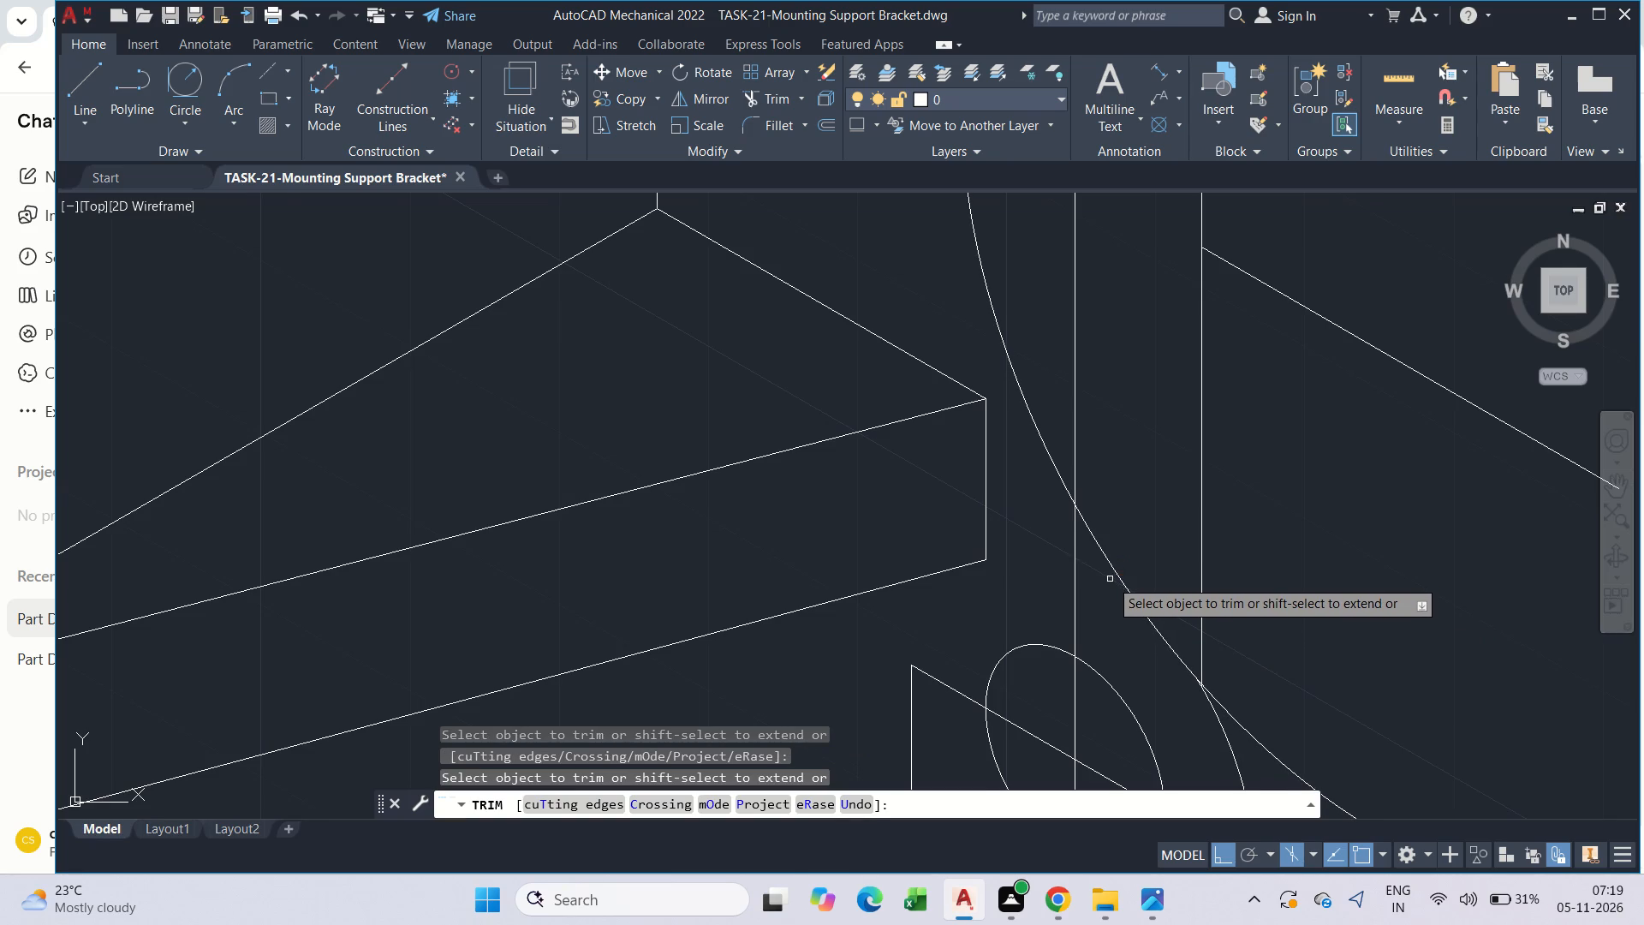
scroll(1110, 579, "down", 1)
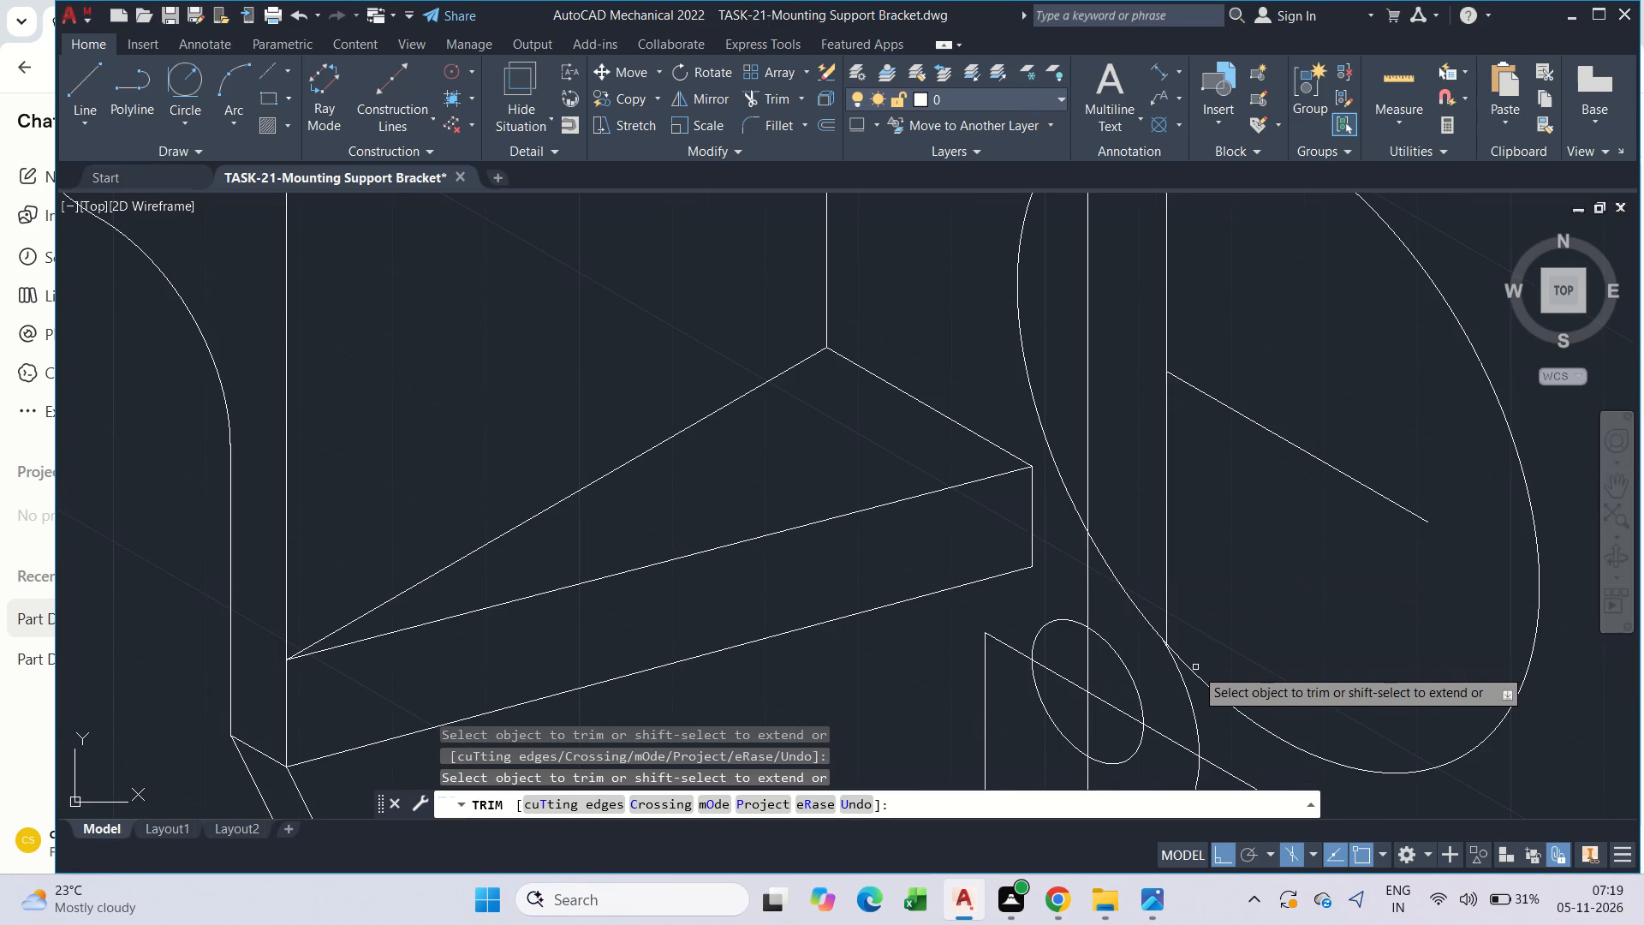
Trim away the outer part of the radius 28 isocircle, beyond the outer vertical line.
left_click(1194, 670)
Trim the upper lug's lower arc between the inner vertical edge and the radius 28 curve, plus the outer vertical line's projecting upper end.
scroll(1197, 645, "down", 2)
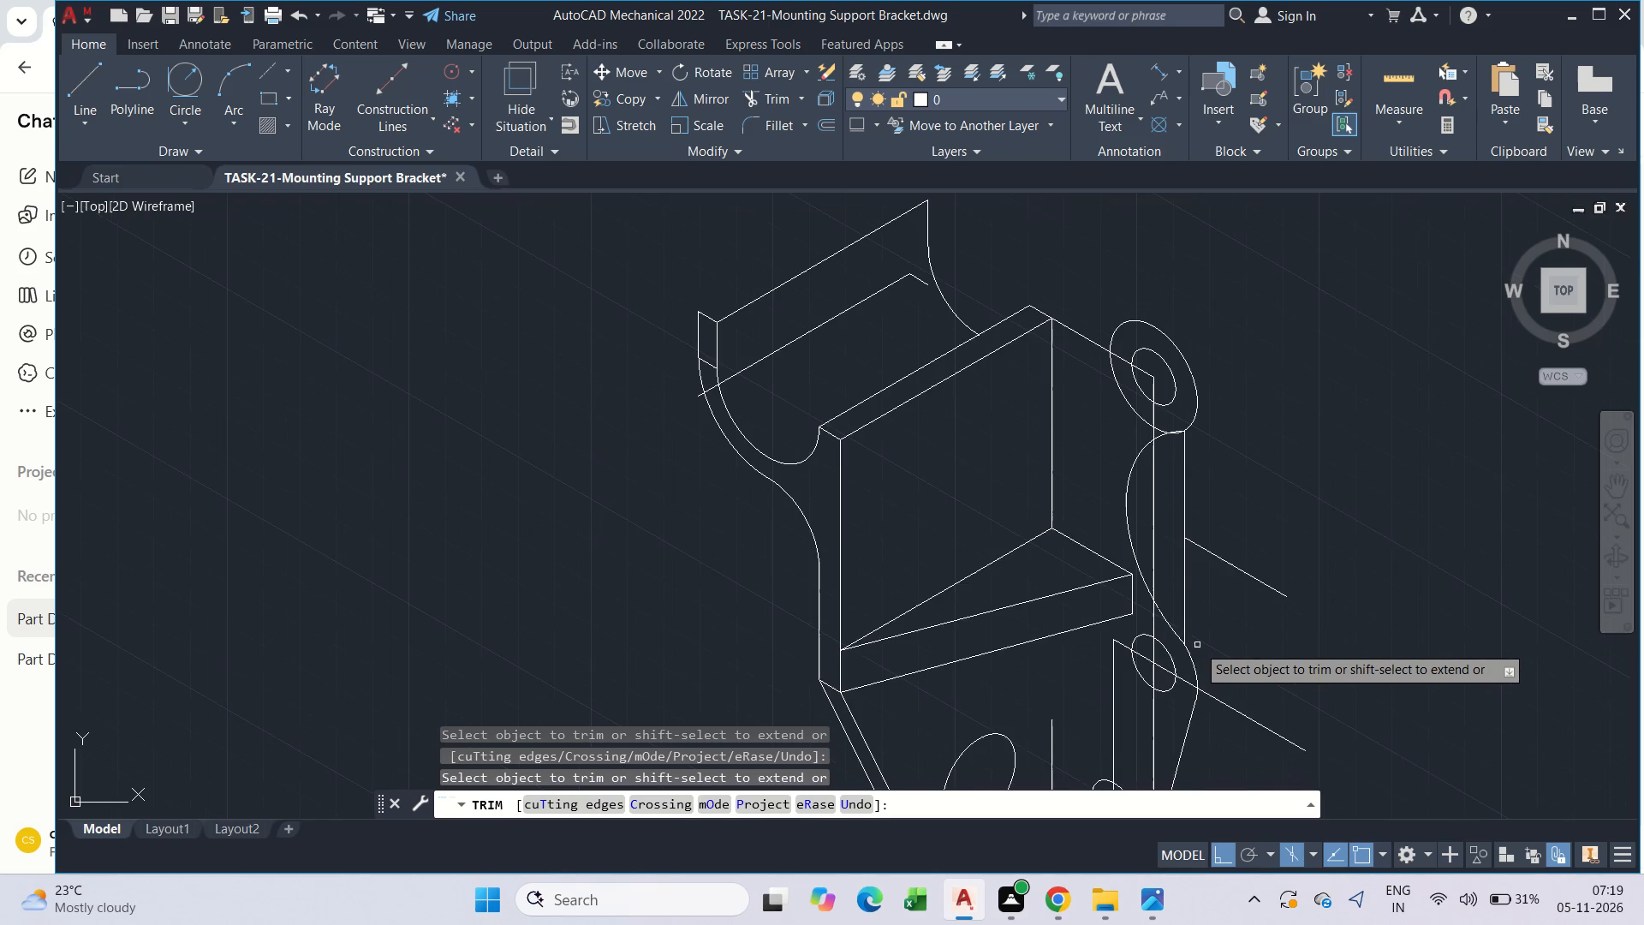
scroll(1171, 446, "up", 5)
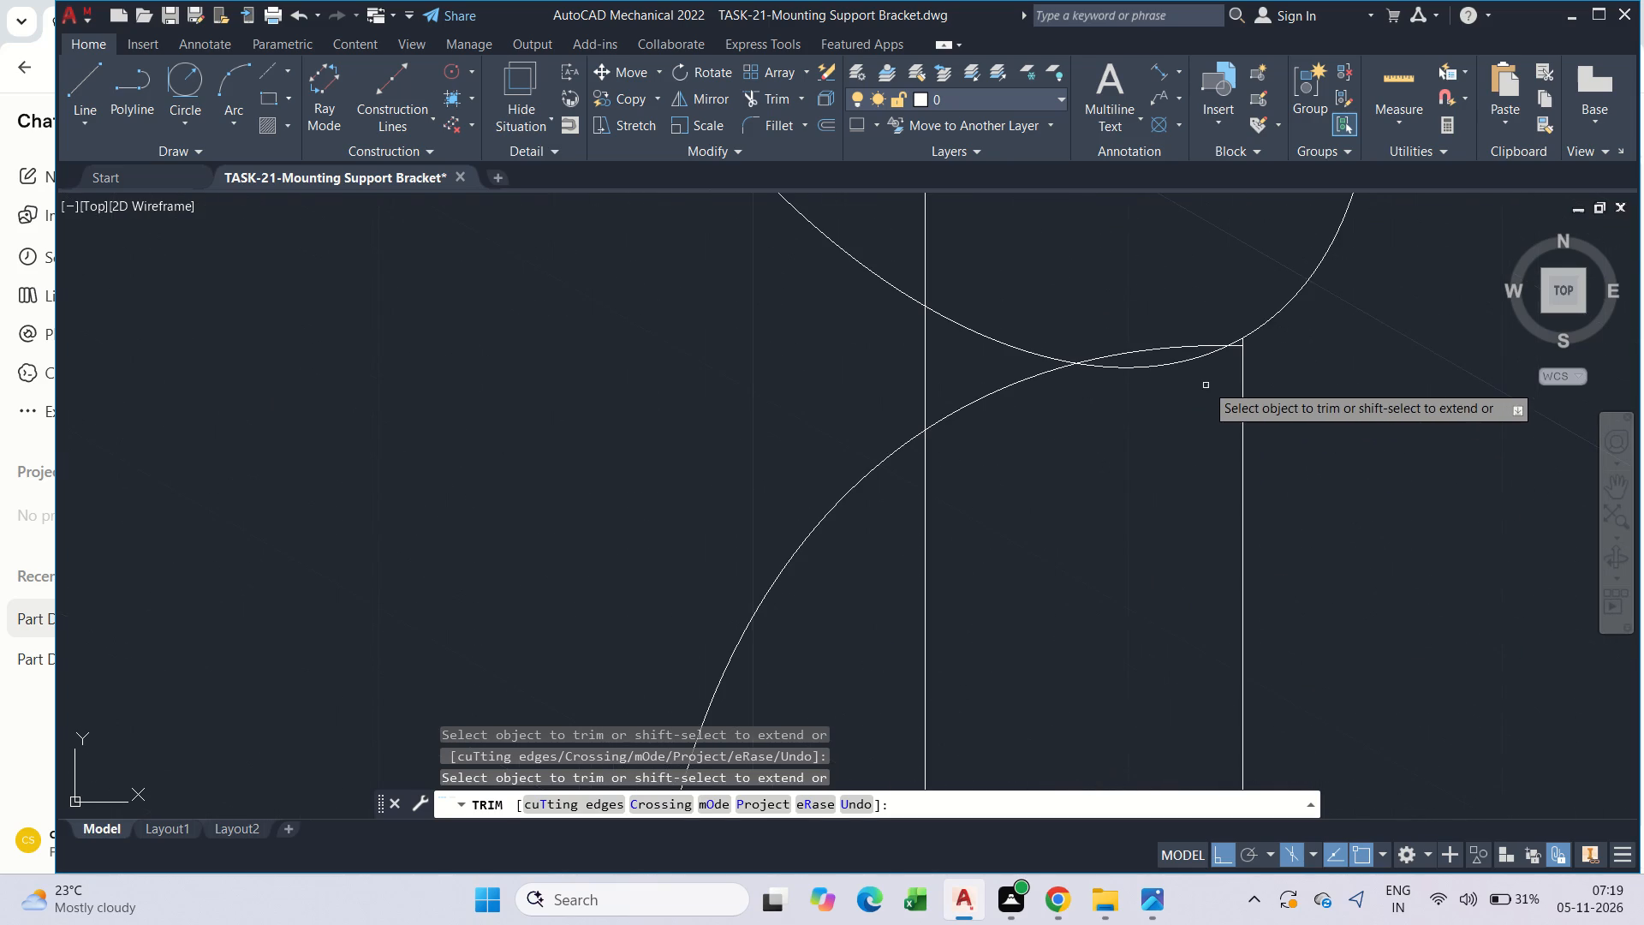
left_click(1194, 357)
left_click(1052, 356)
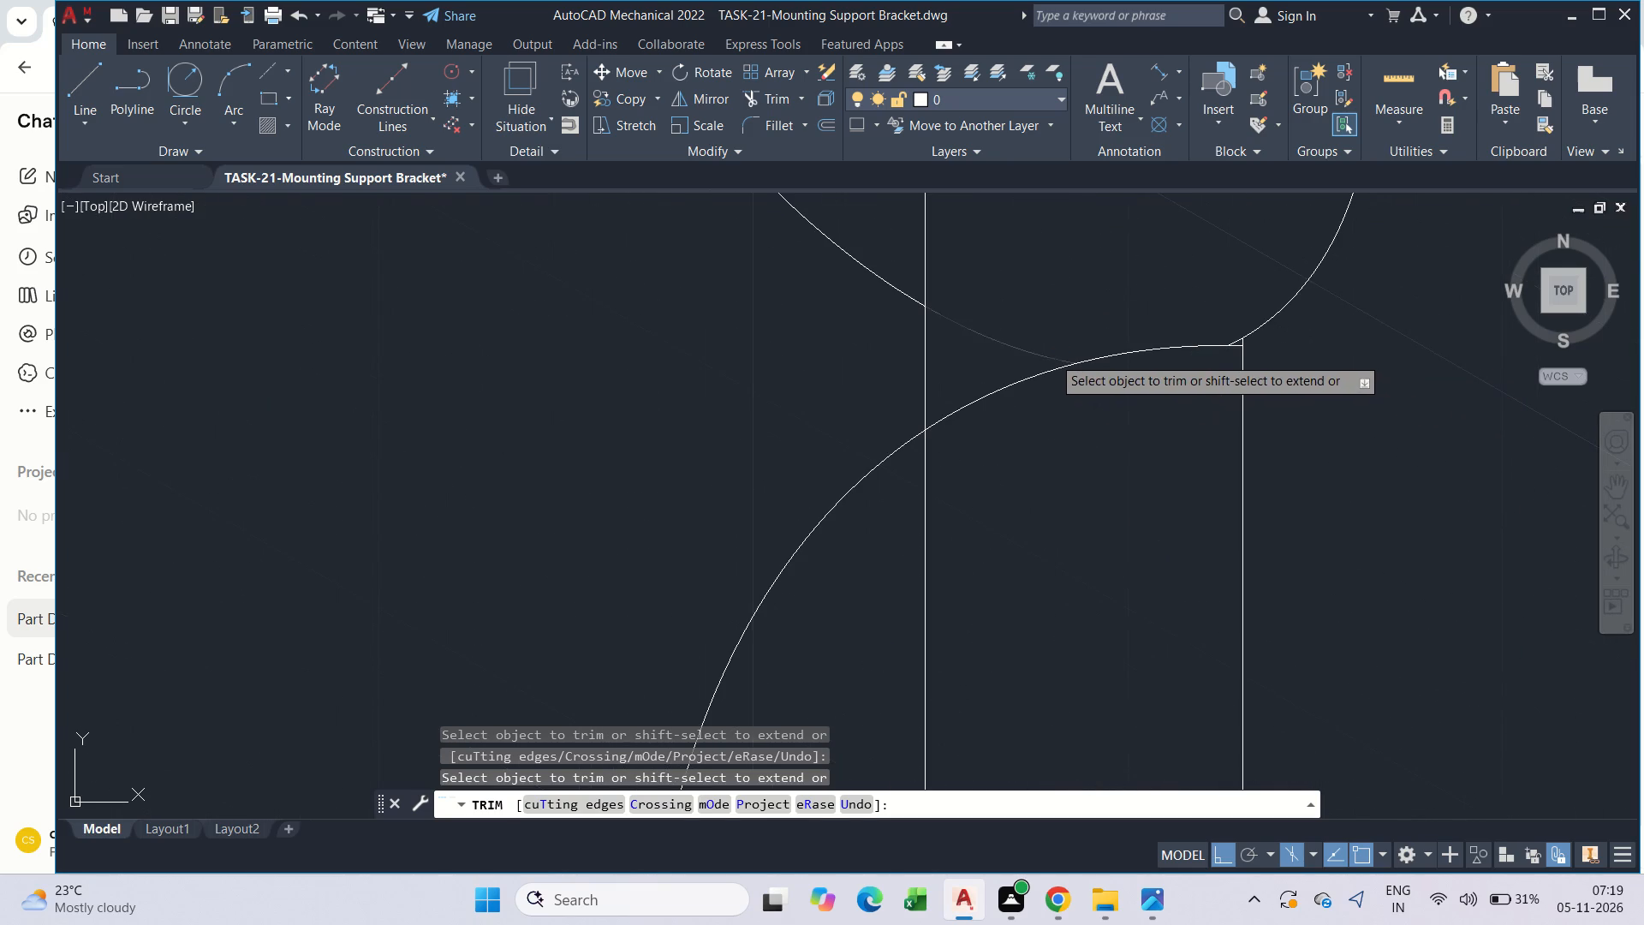
left_click(1243, 343)
left_click(1243, 343)
left_click(1239, 349)
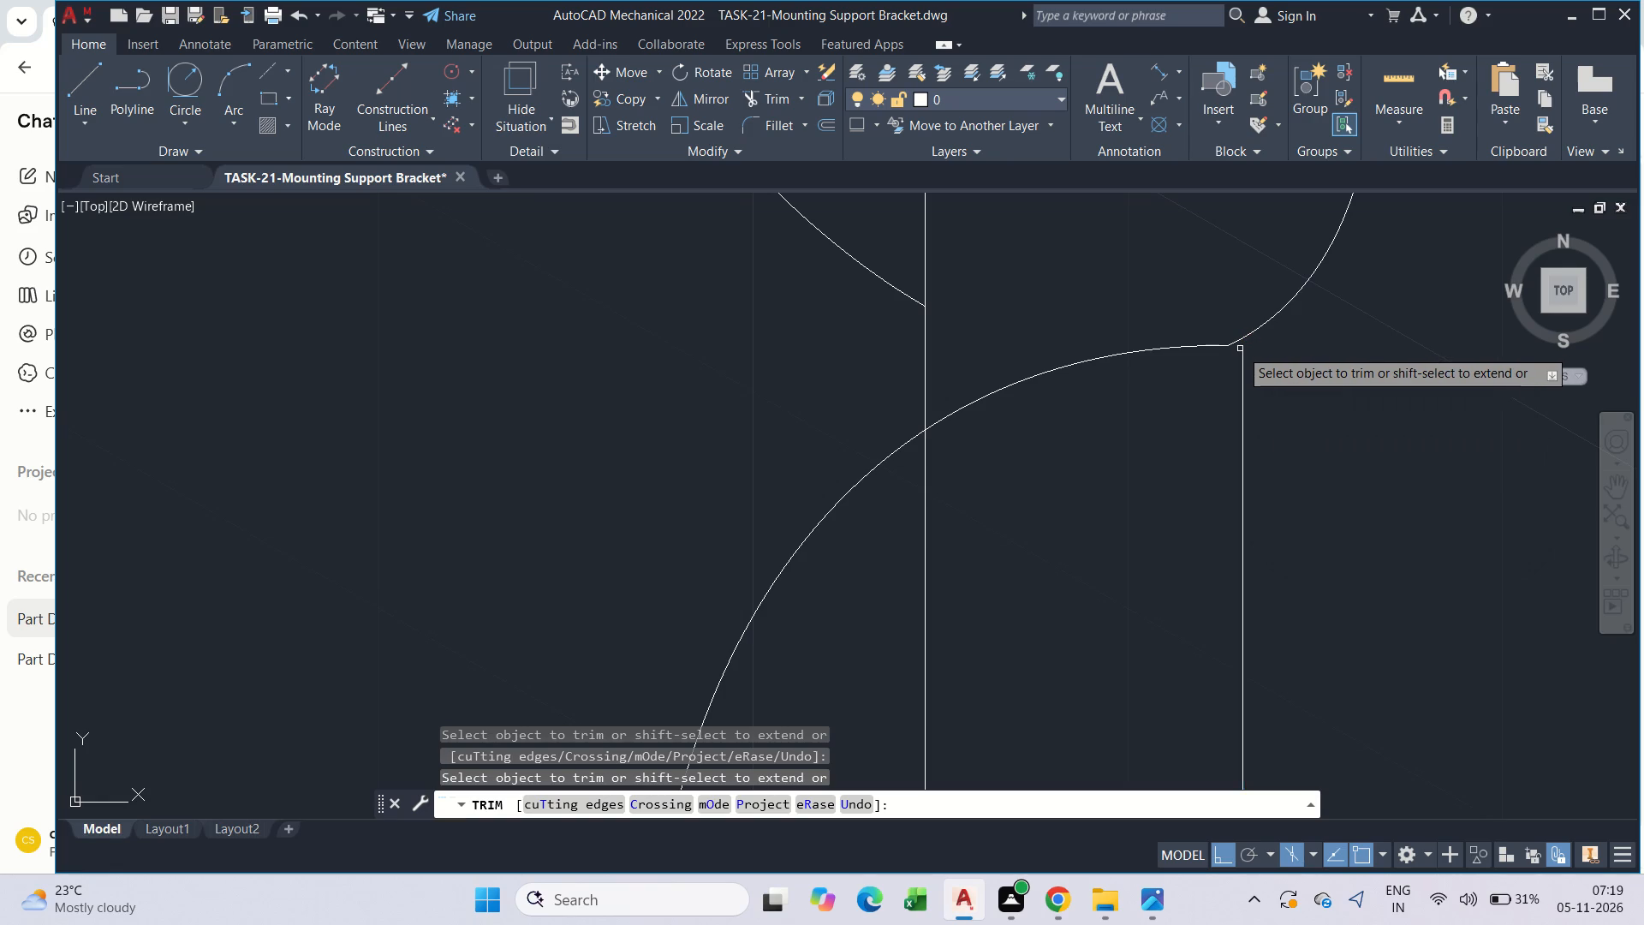
key("Escape")
Delete the outer vertical construction line between the upper and lower lugs.
left_click_drag(1292, 536, 1167, 523)
left_click_drag(1073, 507, 1093, 513)
key("Delete")
Start trimming the leftover geometry where the upper lug overlaps the side plate's top corner.
scroll(1244, 560, "down", 5)
scroll(1178, 480, "up", 1)
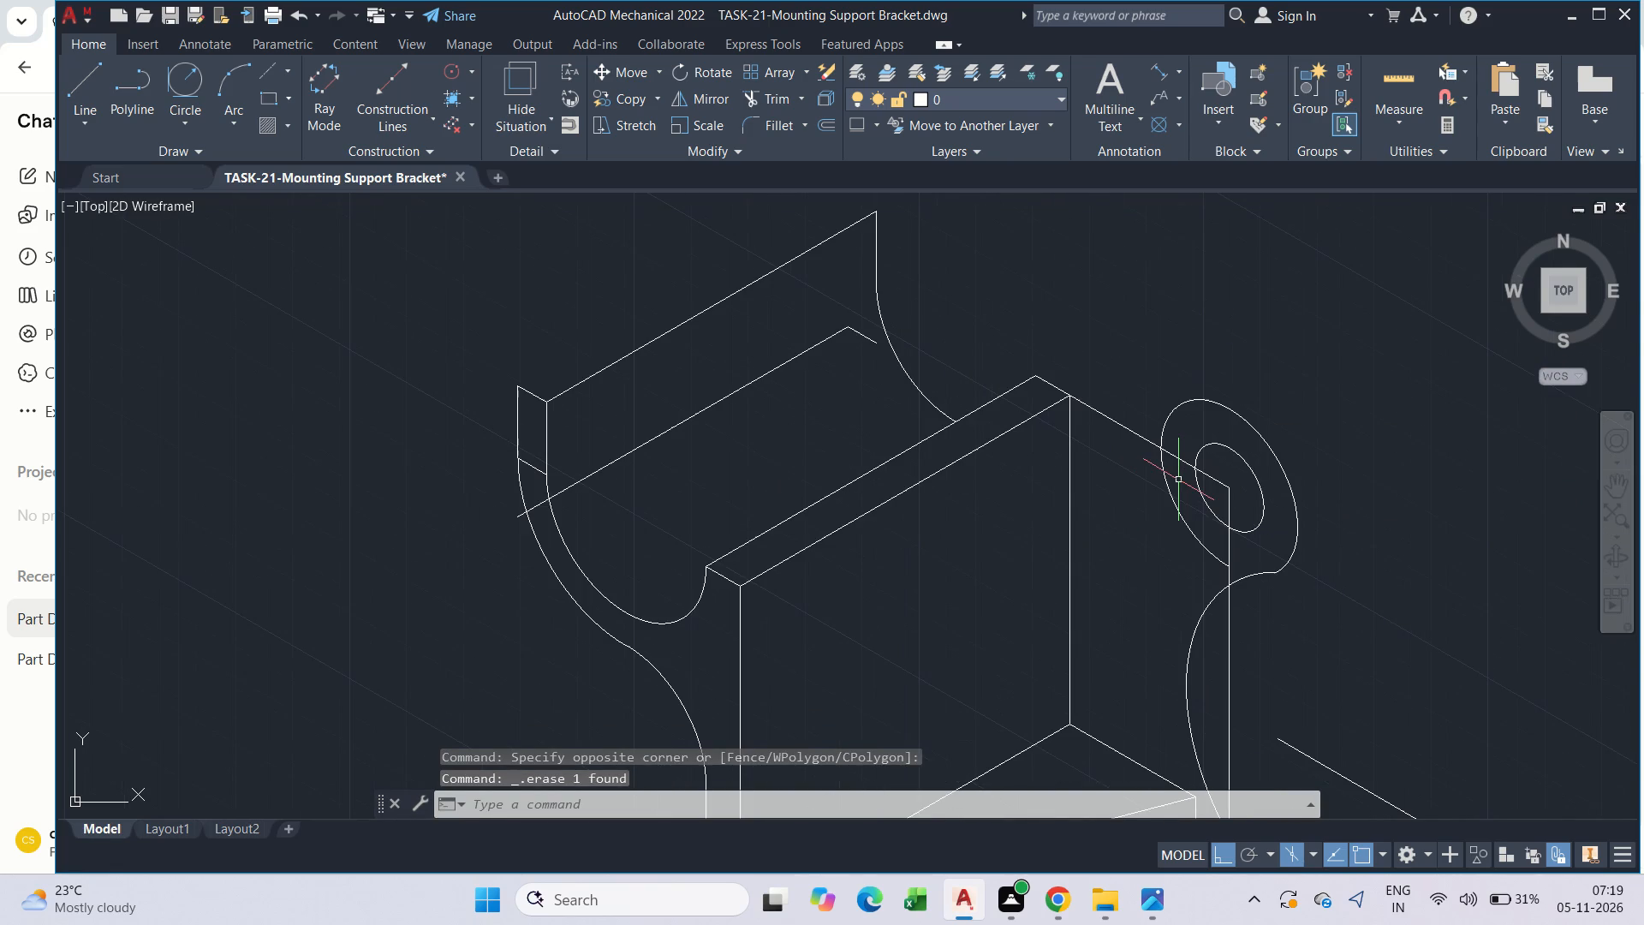
key("Escape")
type("tr")
key("space")
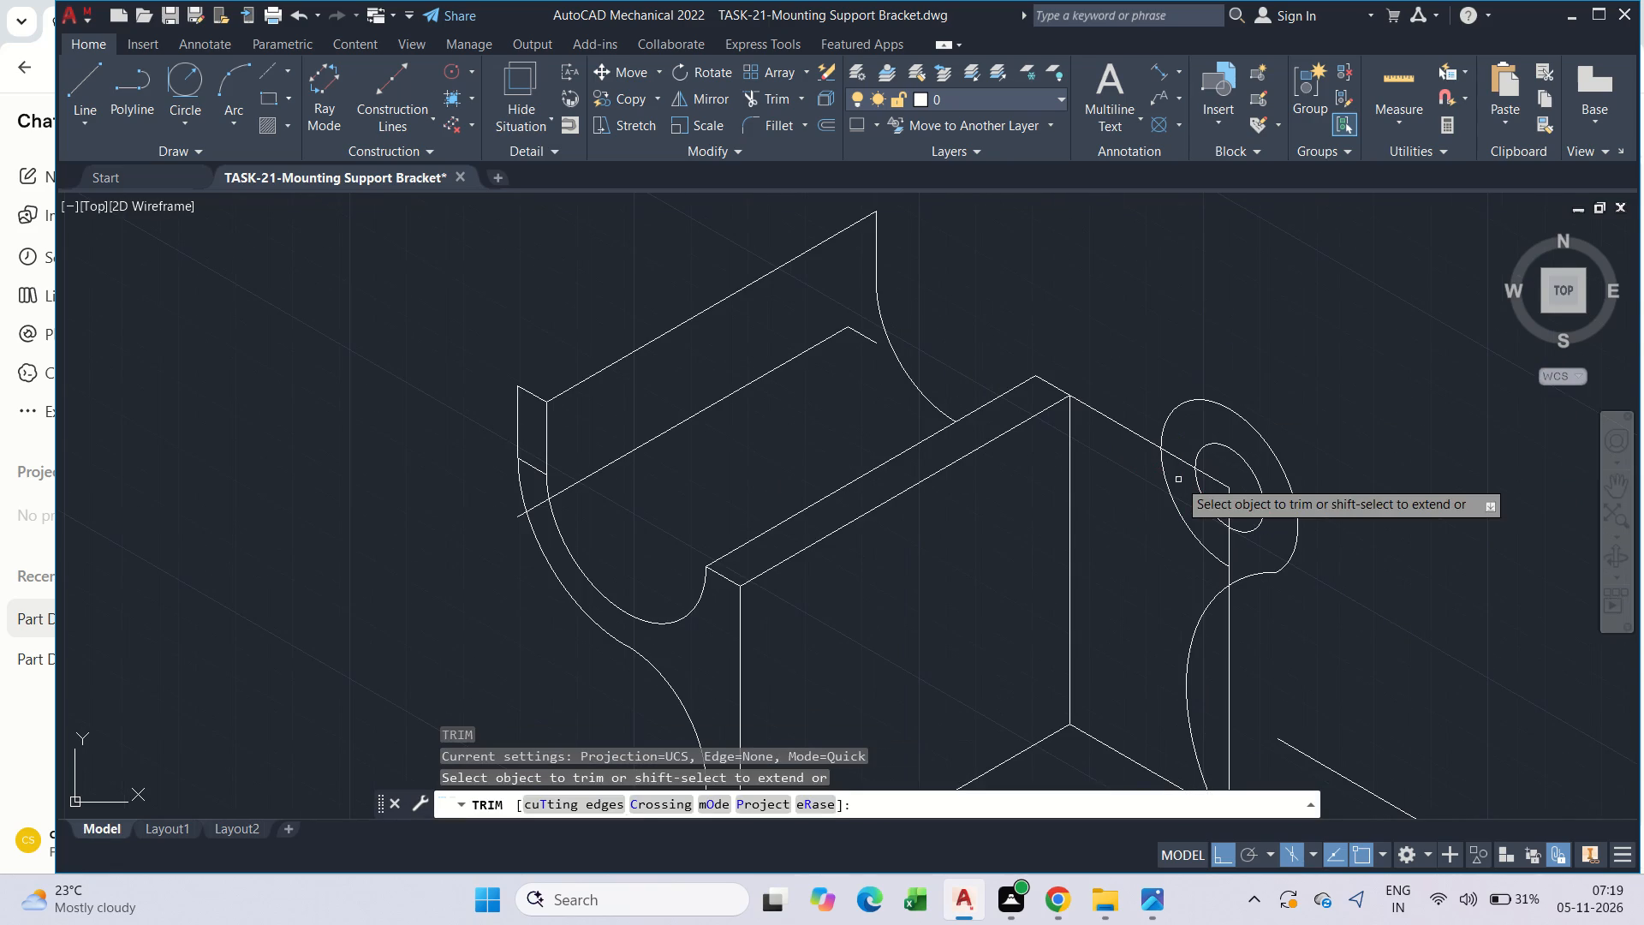
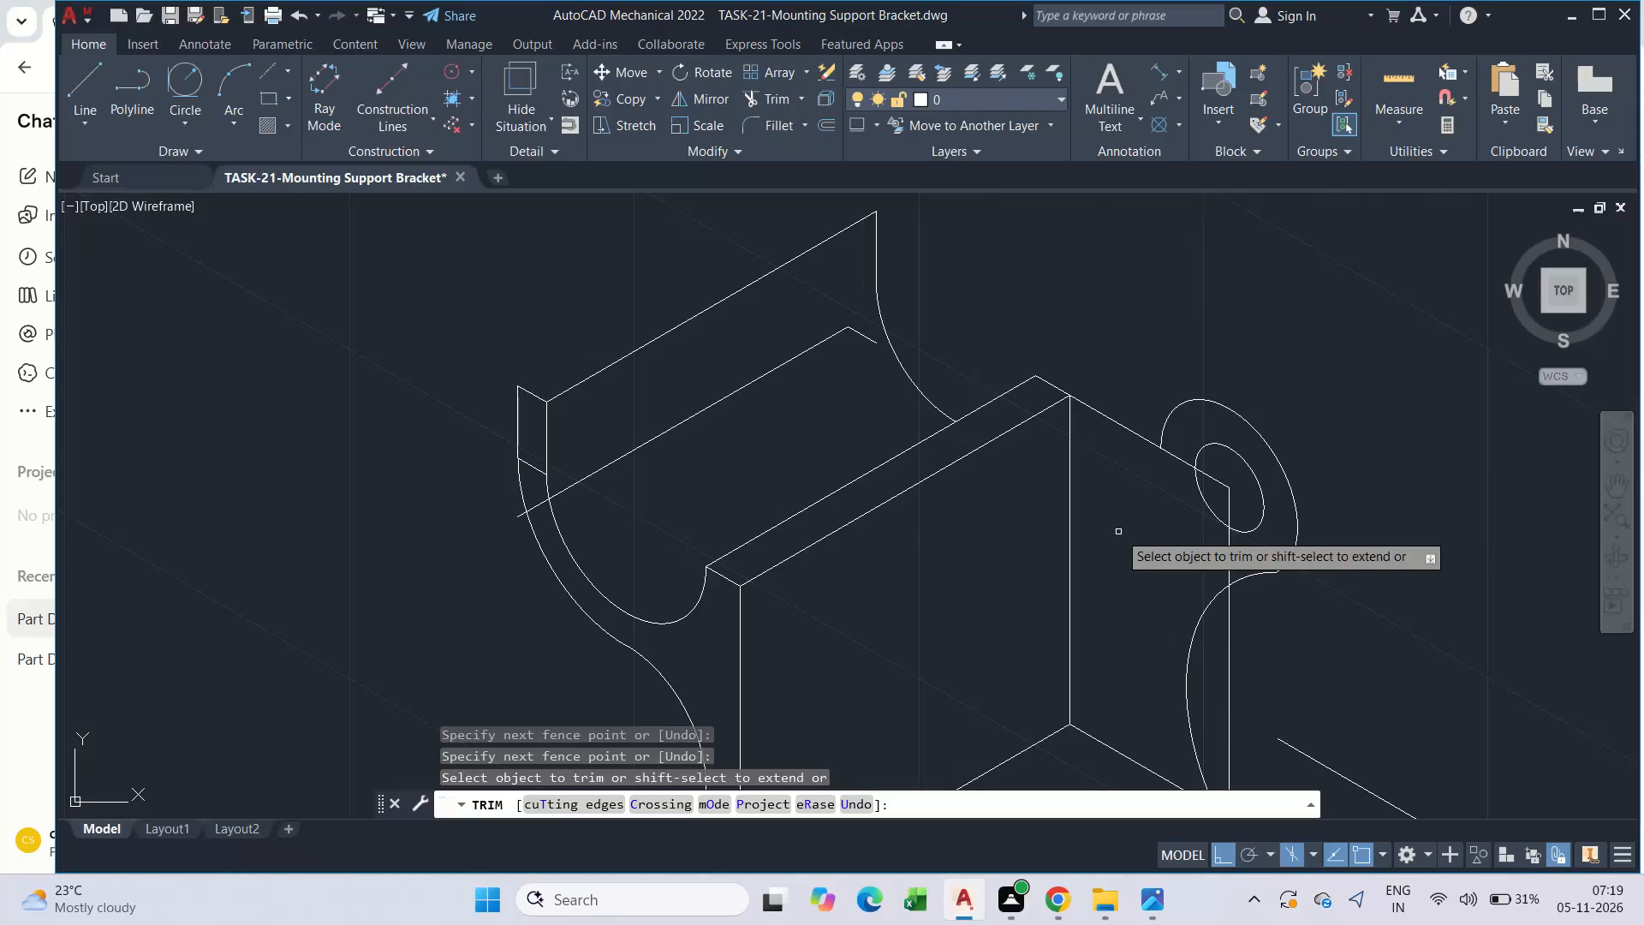
Measure the vertical distance from the upper lug's hole centre to the side plate's bottom corner with a trial dimension.
key("Escape")
scroll(1118, 533, "down", 1)
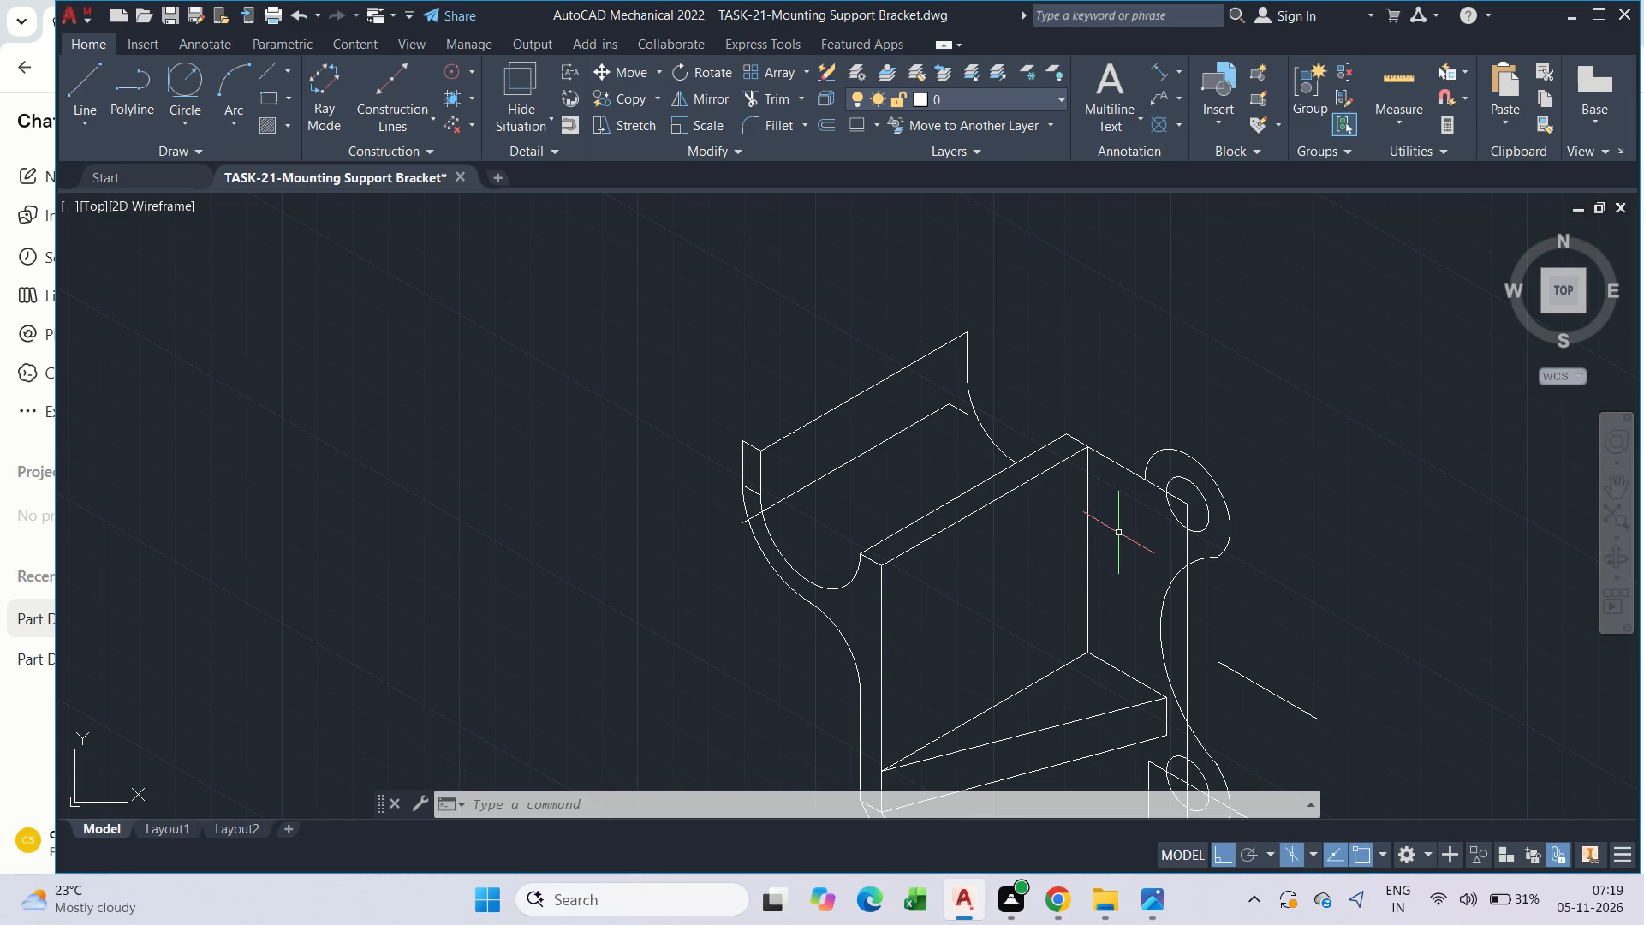
key("Escape")
scroll(1118, 533, "down", 2)
middle_click_drag(1154, 612, 1030, 502)
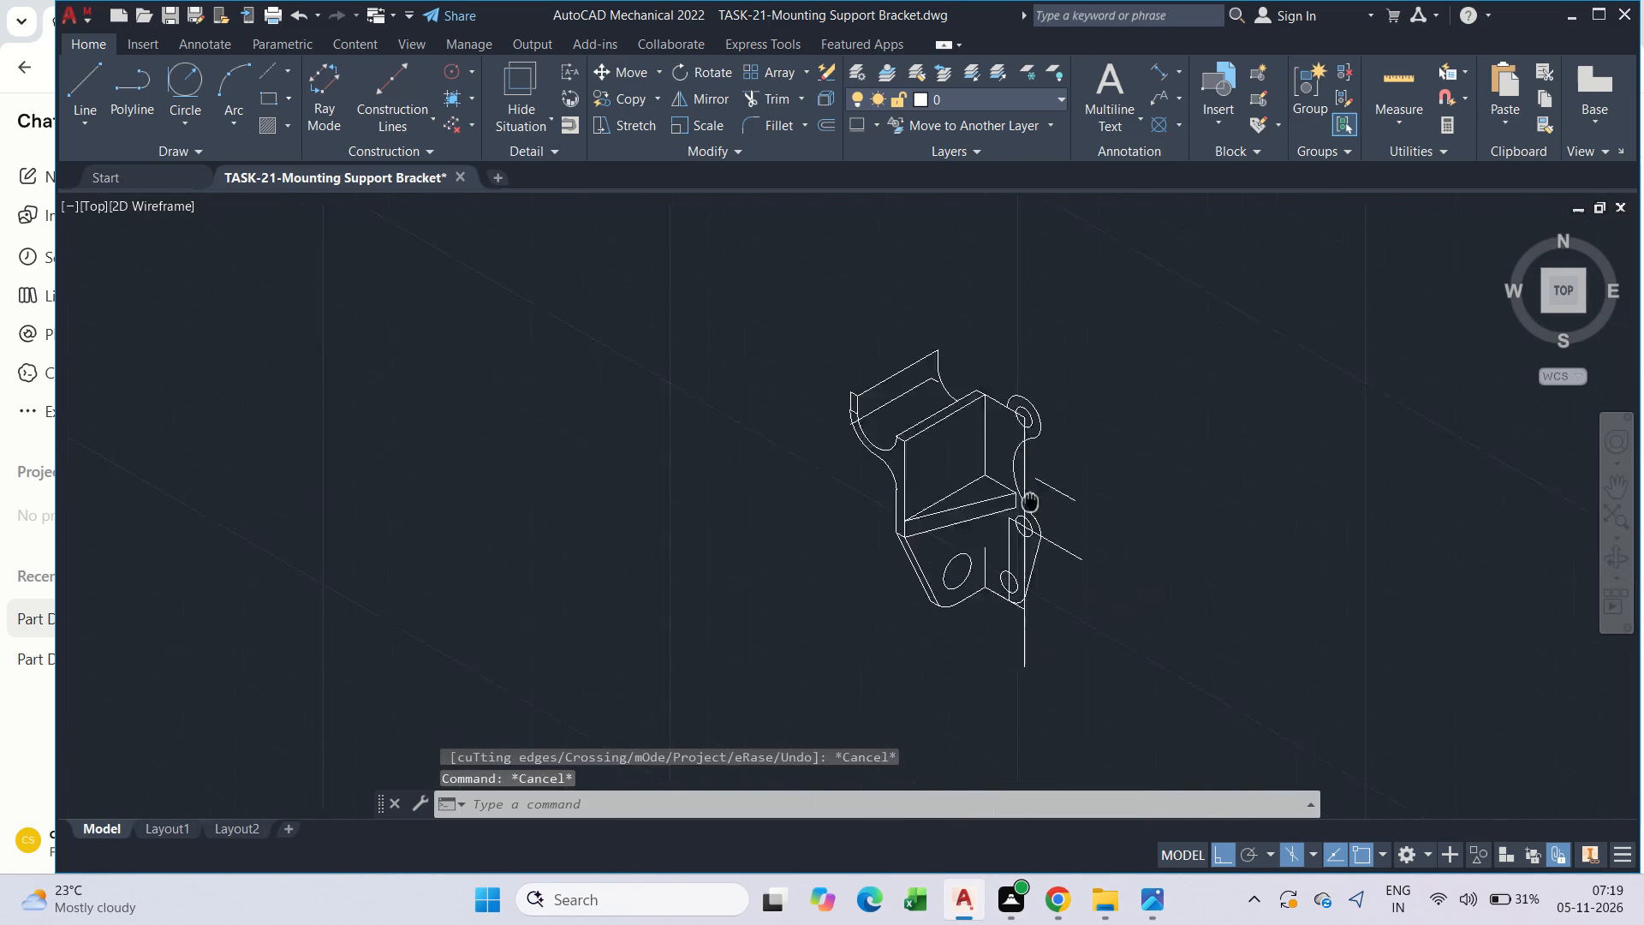
middle_click_drag(1030, 502, 1009, 454)
key("Escape")
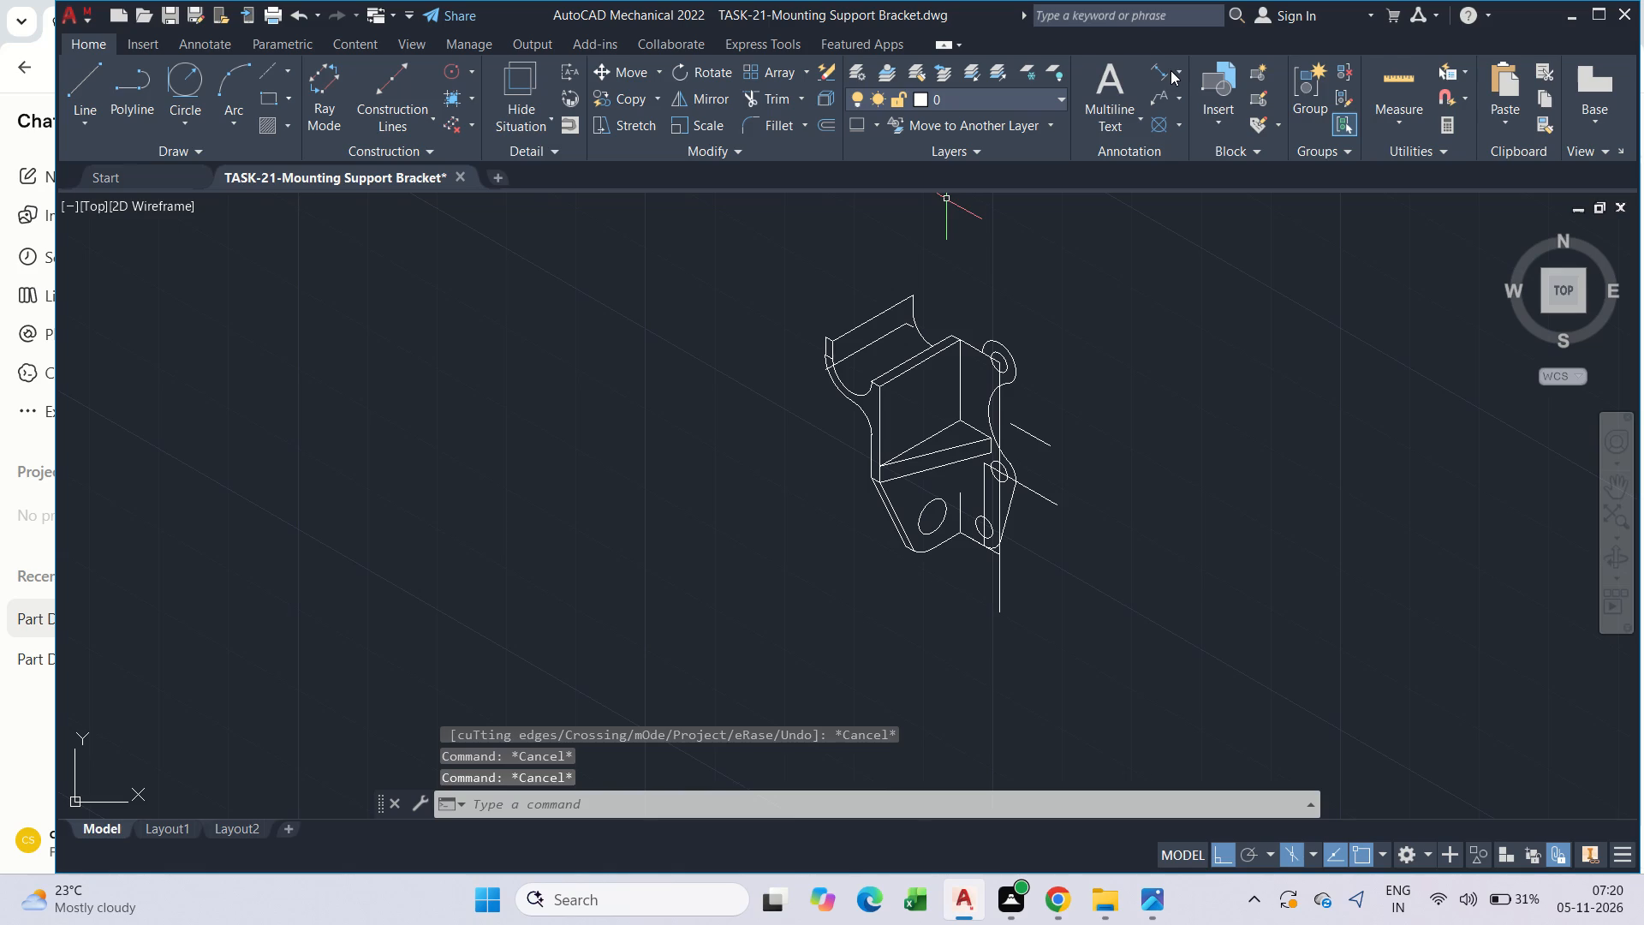
left_click(1171, 70)
key("Escape")
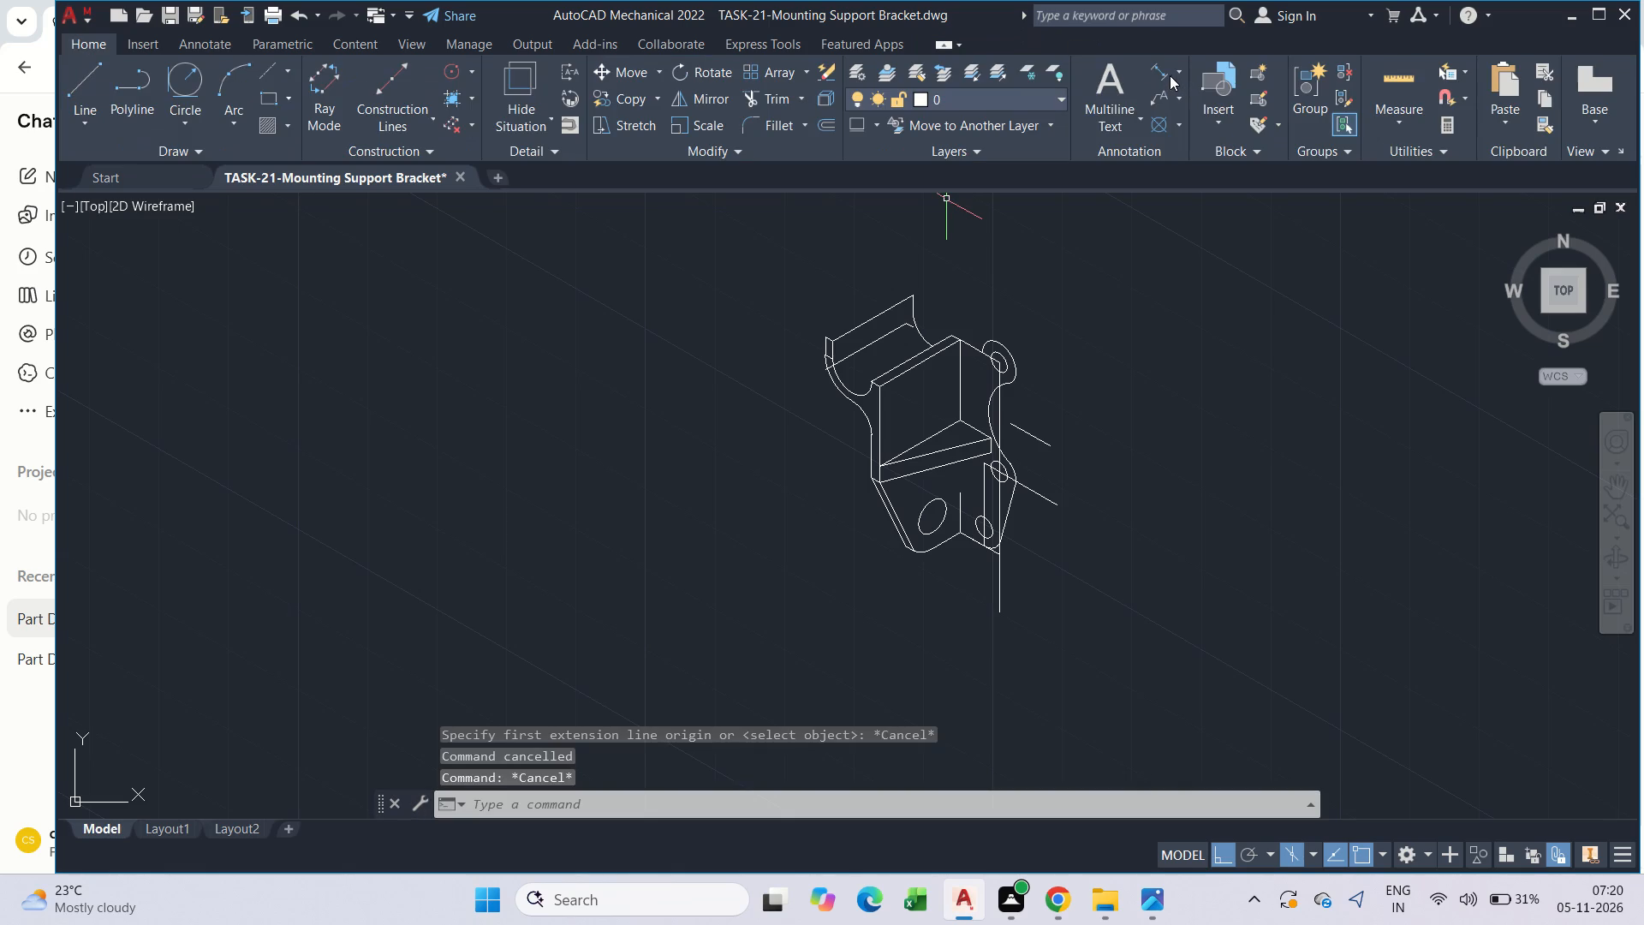
left_click(1178, 73)
left_click(1176, 101)
scroll(944, 371, "up", 3)
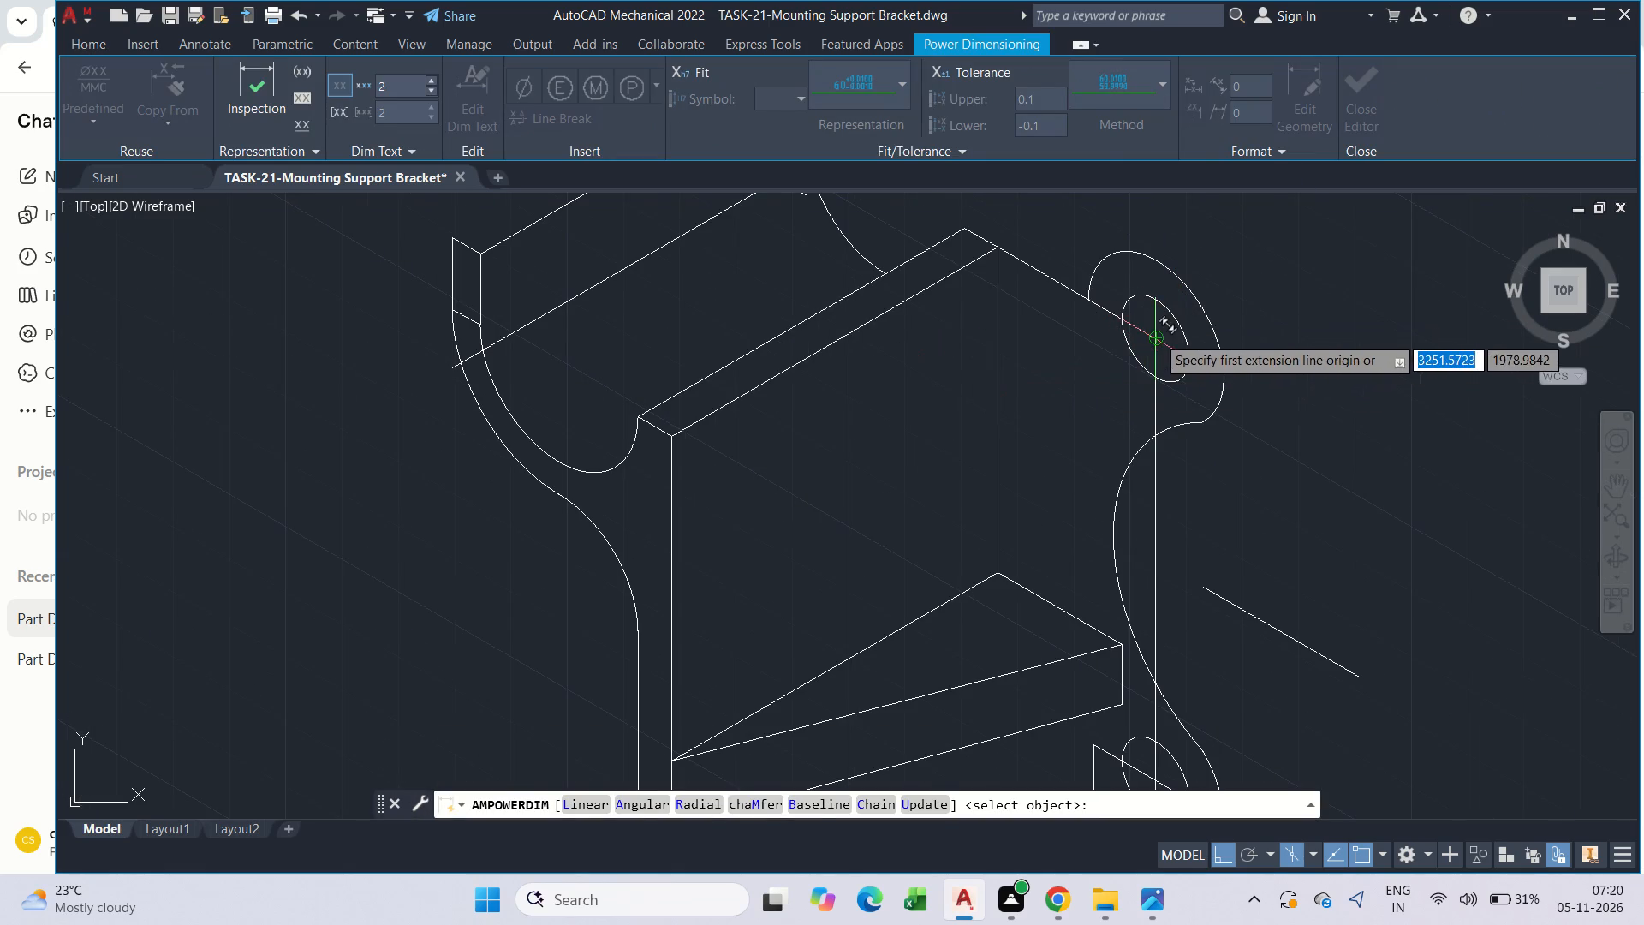
left_click(1161, 335)
scroll(1159, 331, "down", 1)
middle_click_drag(1147, 683, 1151, 401)
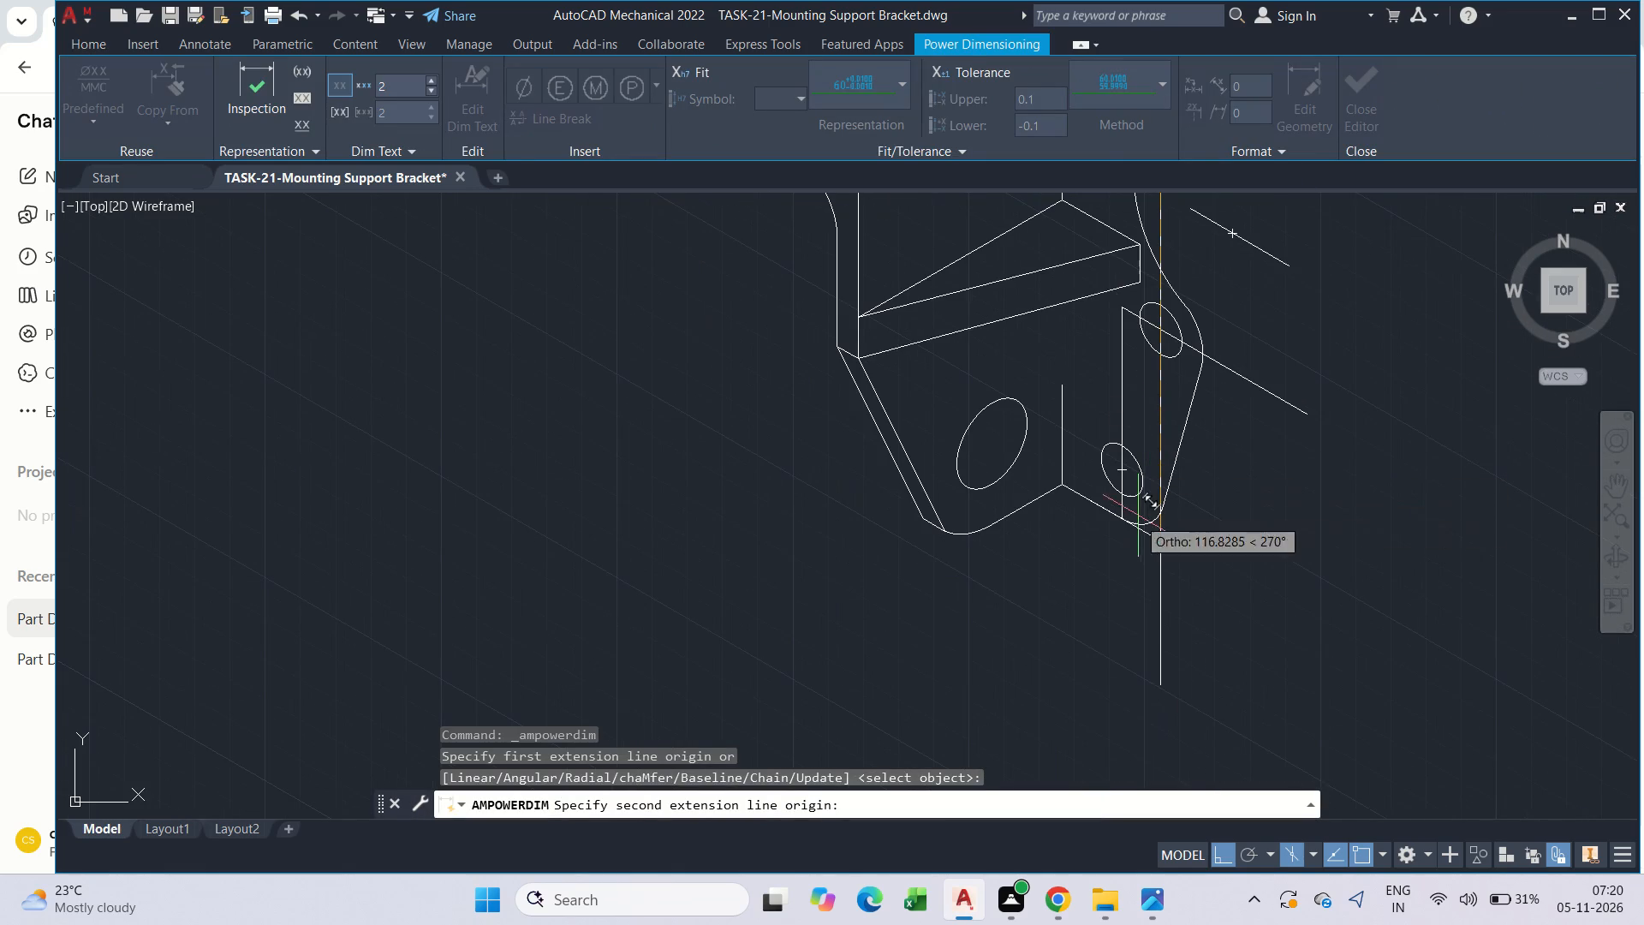
left_click_drag(1164, 534, 1164, 513)
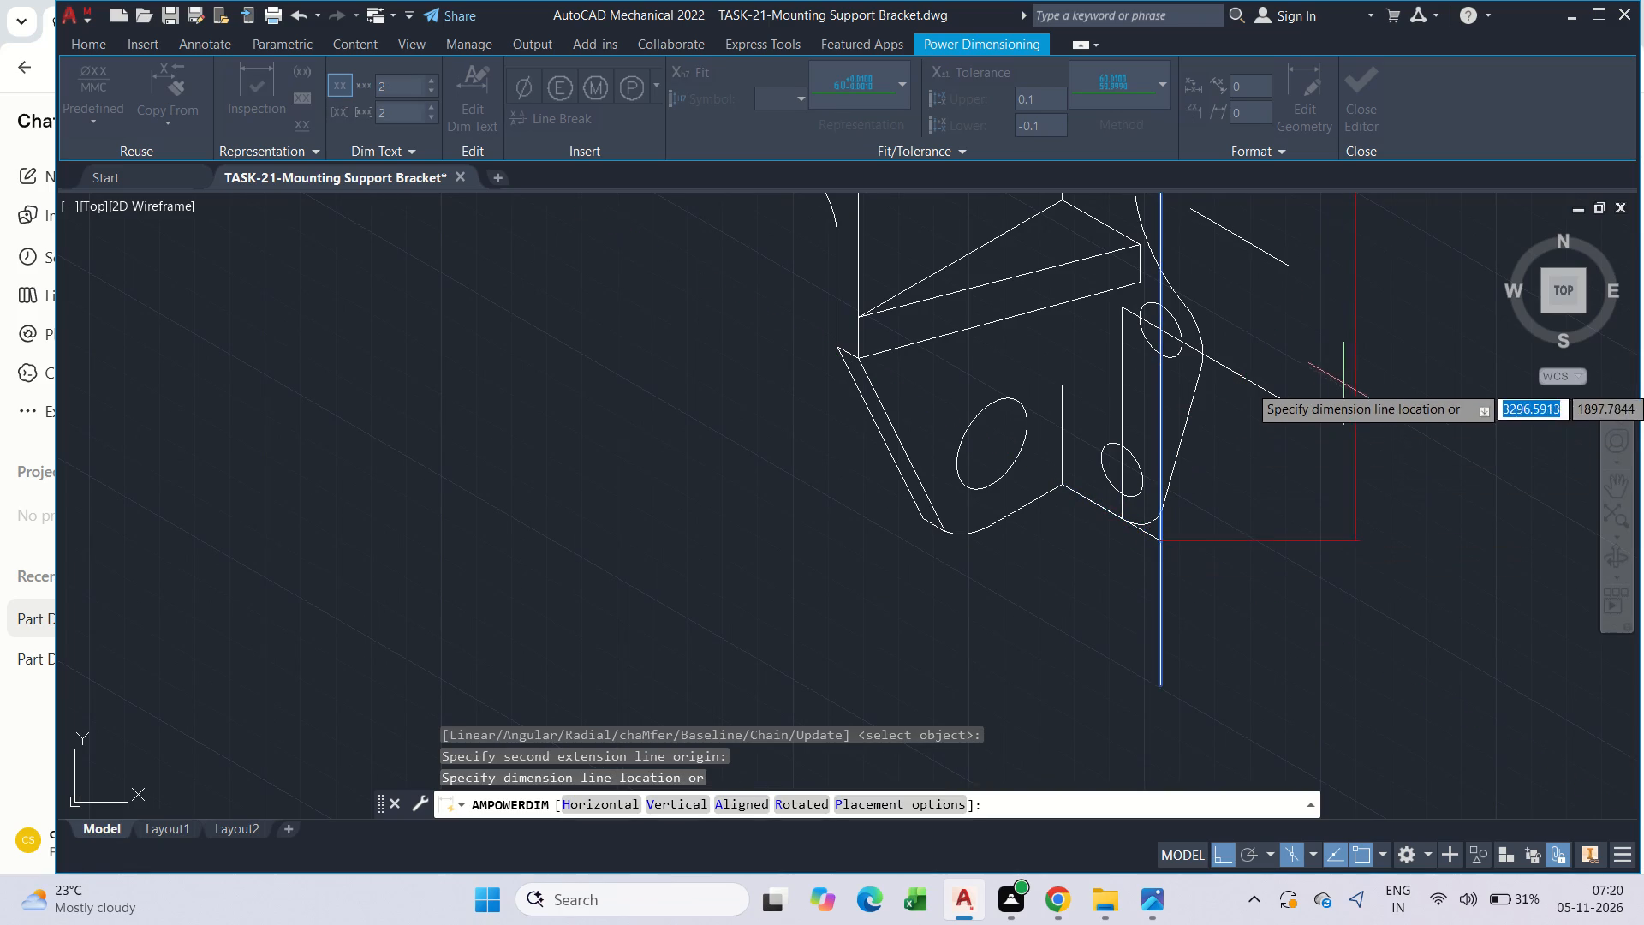
left_click(1369, 384)
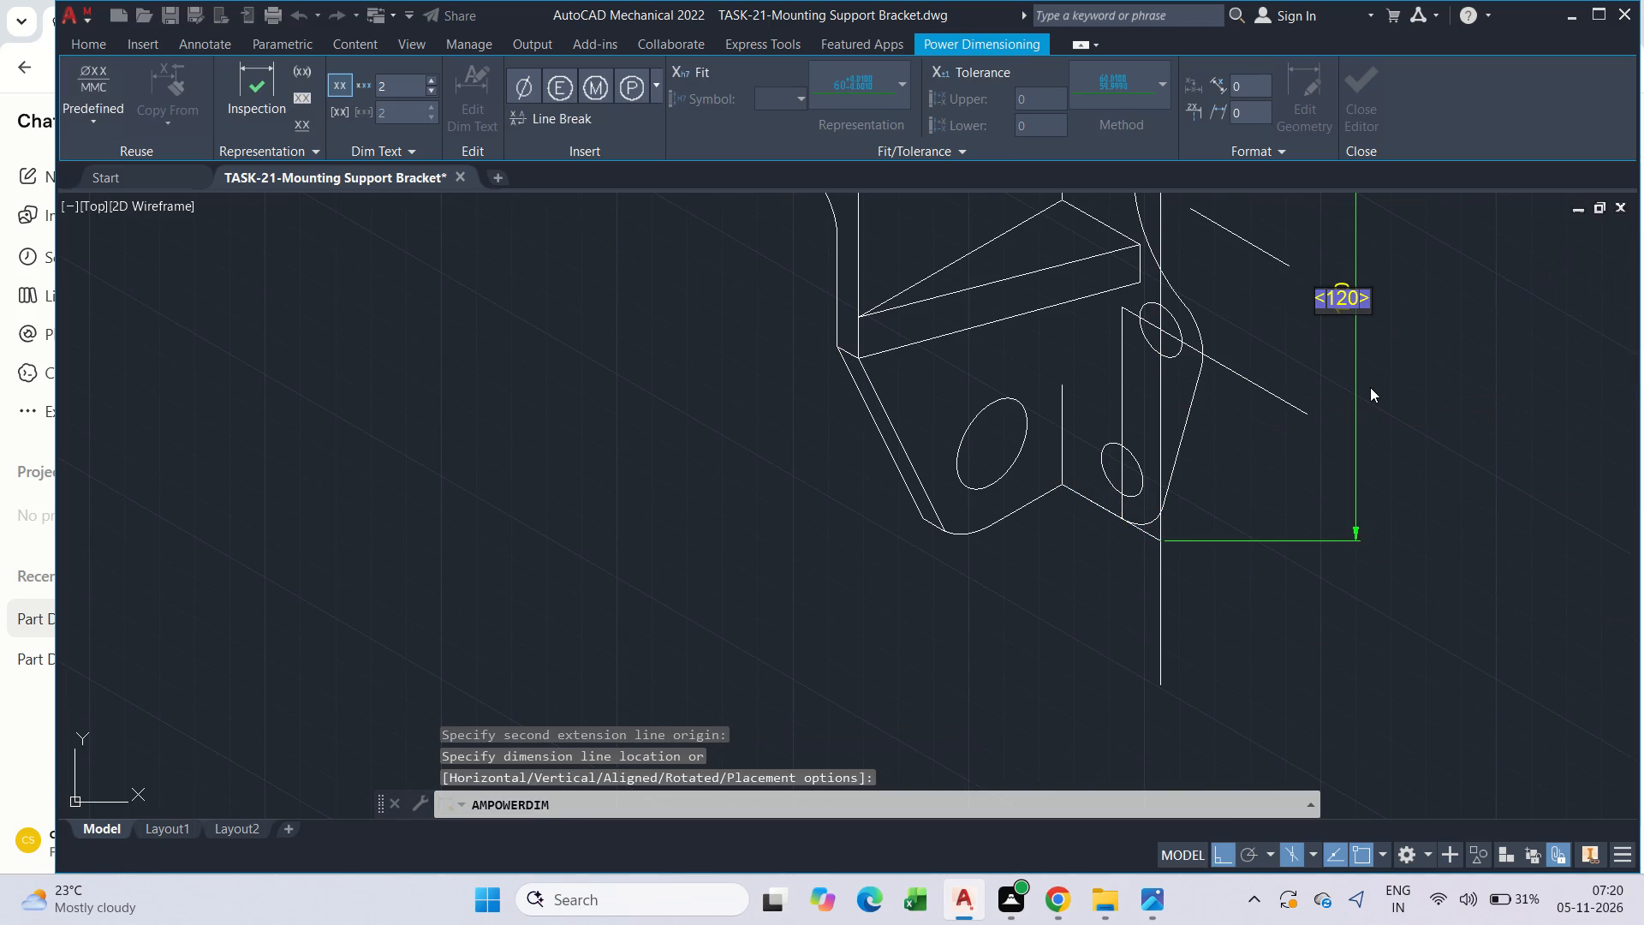
key("Escape")
key("Escape")
Measure the vertical distance between the upper and lower lug hole centres with a trial dimension.
scroll(1247, 343, "down", 2)
middle_click_drag(1246, 343, 1212, 373)
key("Escape")
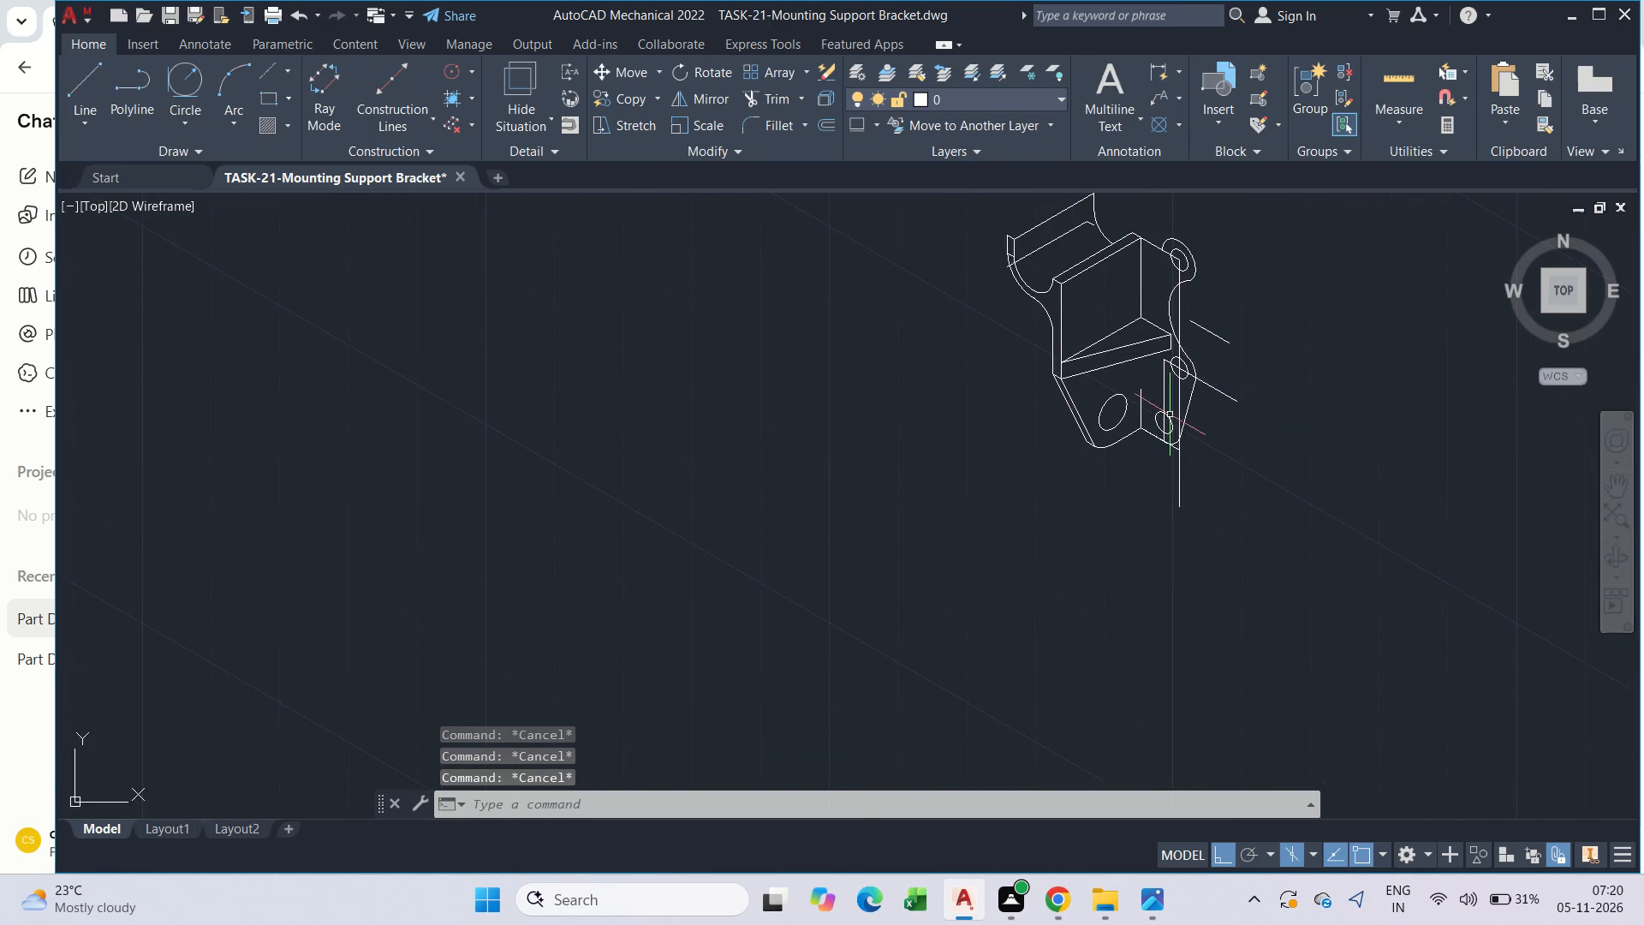
scroll(1169, 413, "up", 2)
middle_click_drag(1176, 367, 1041, 504)
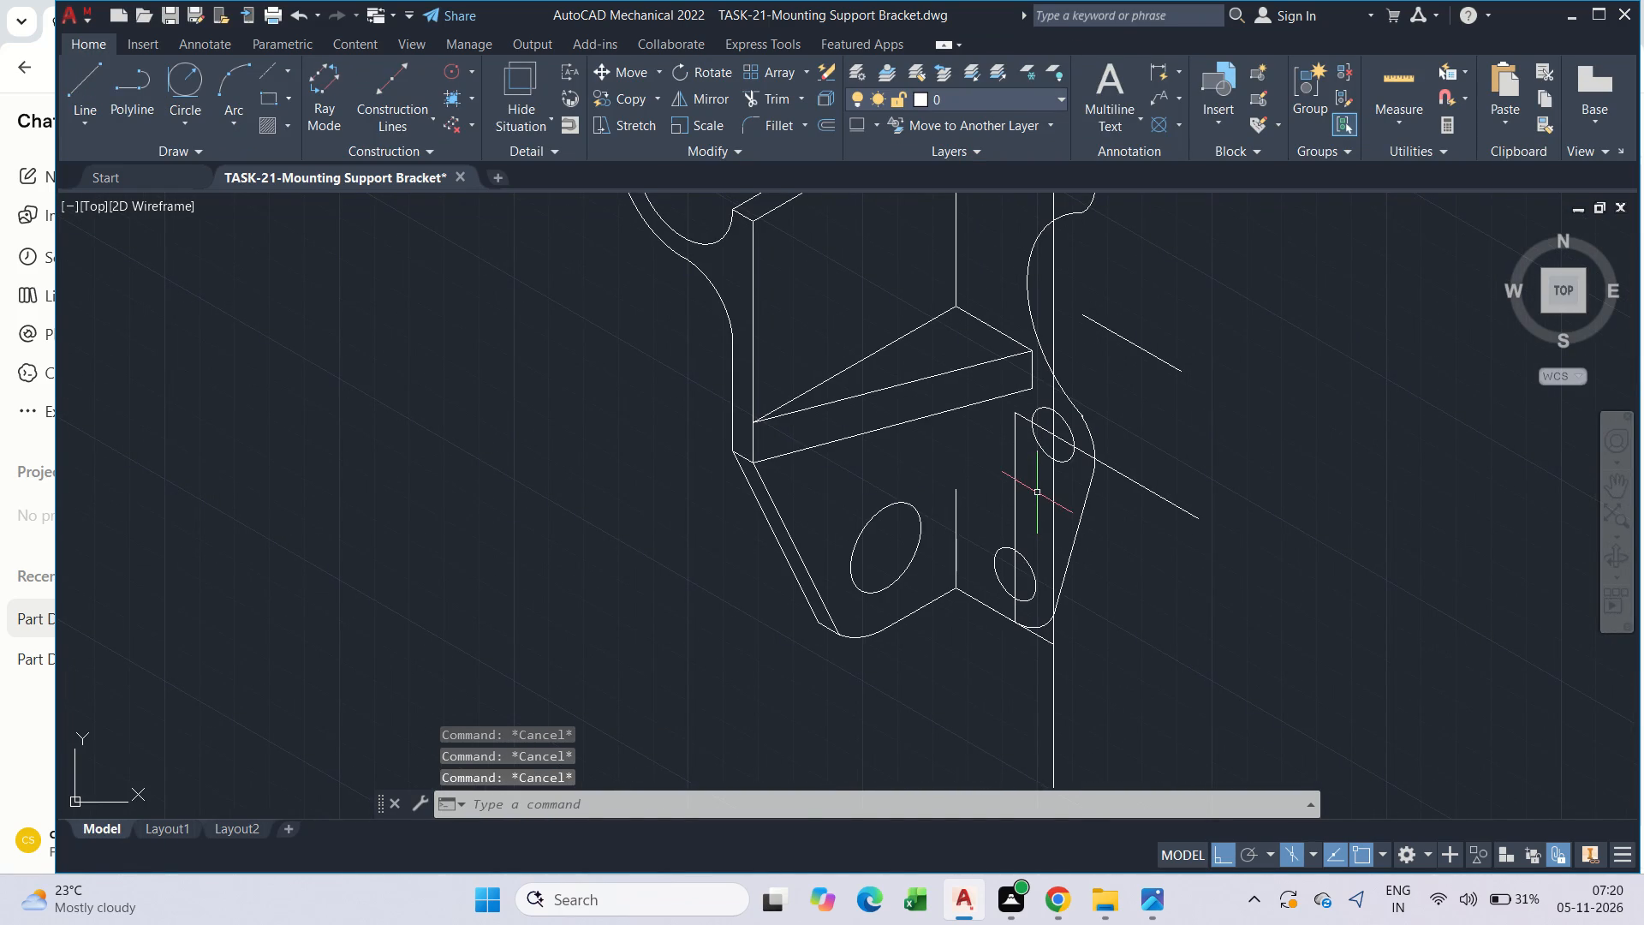
key("Escape")
scroll(1037, 492, "down", 1)
scroll(1087, 391, "up", 2)
scroll(1077, 393, "down", 1)
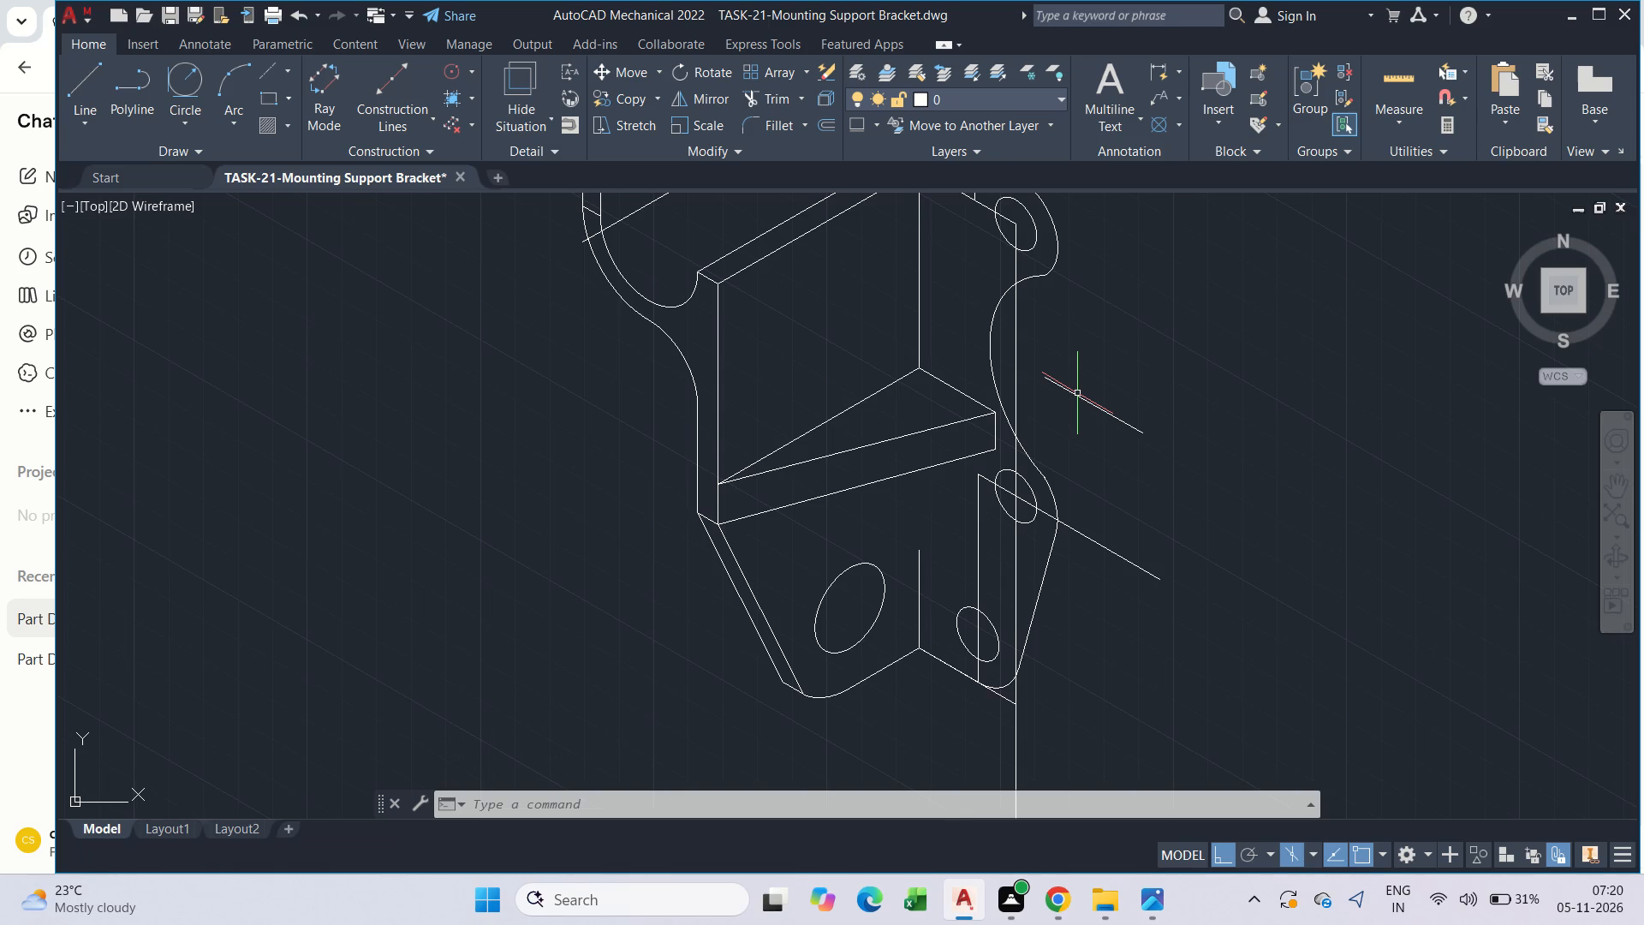
key("Escape")
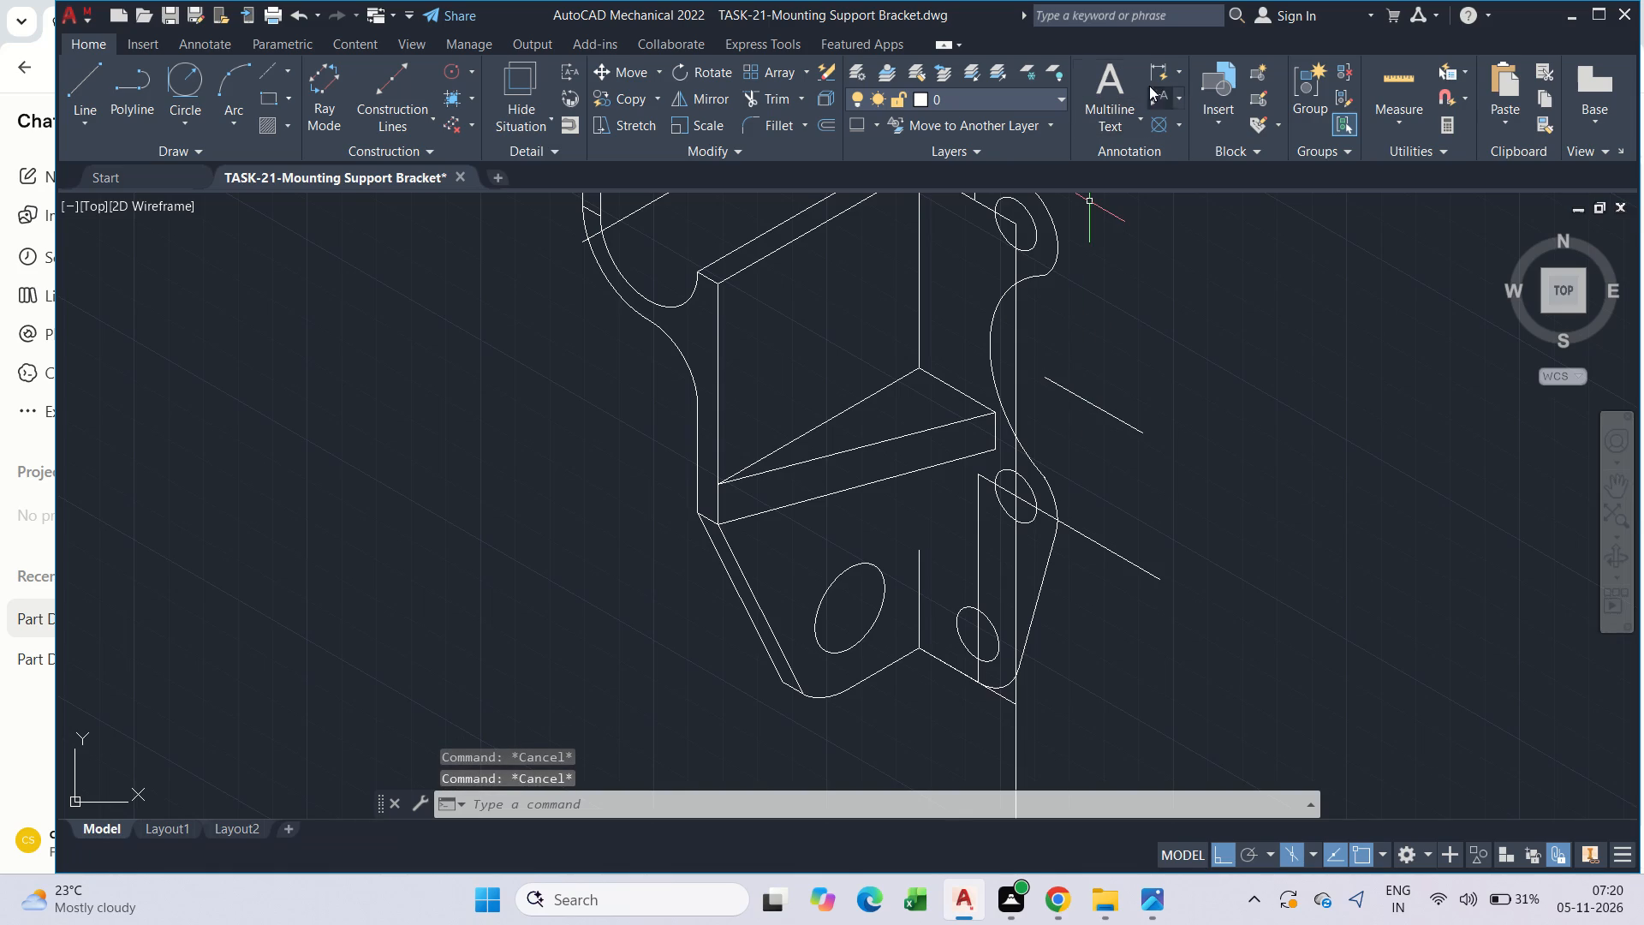
left_click(1154, 69)
left_click(1012, 222)
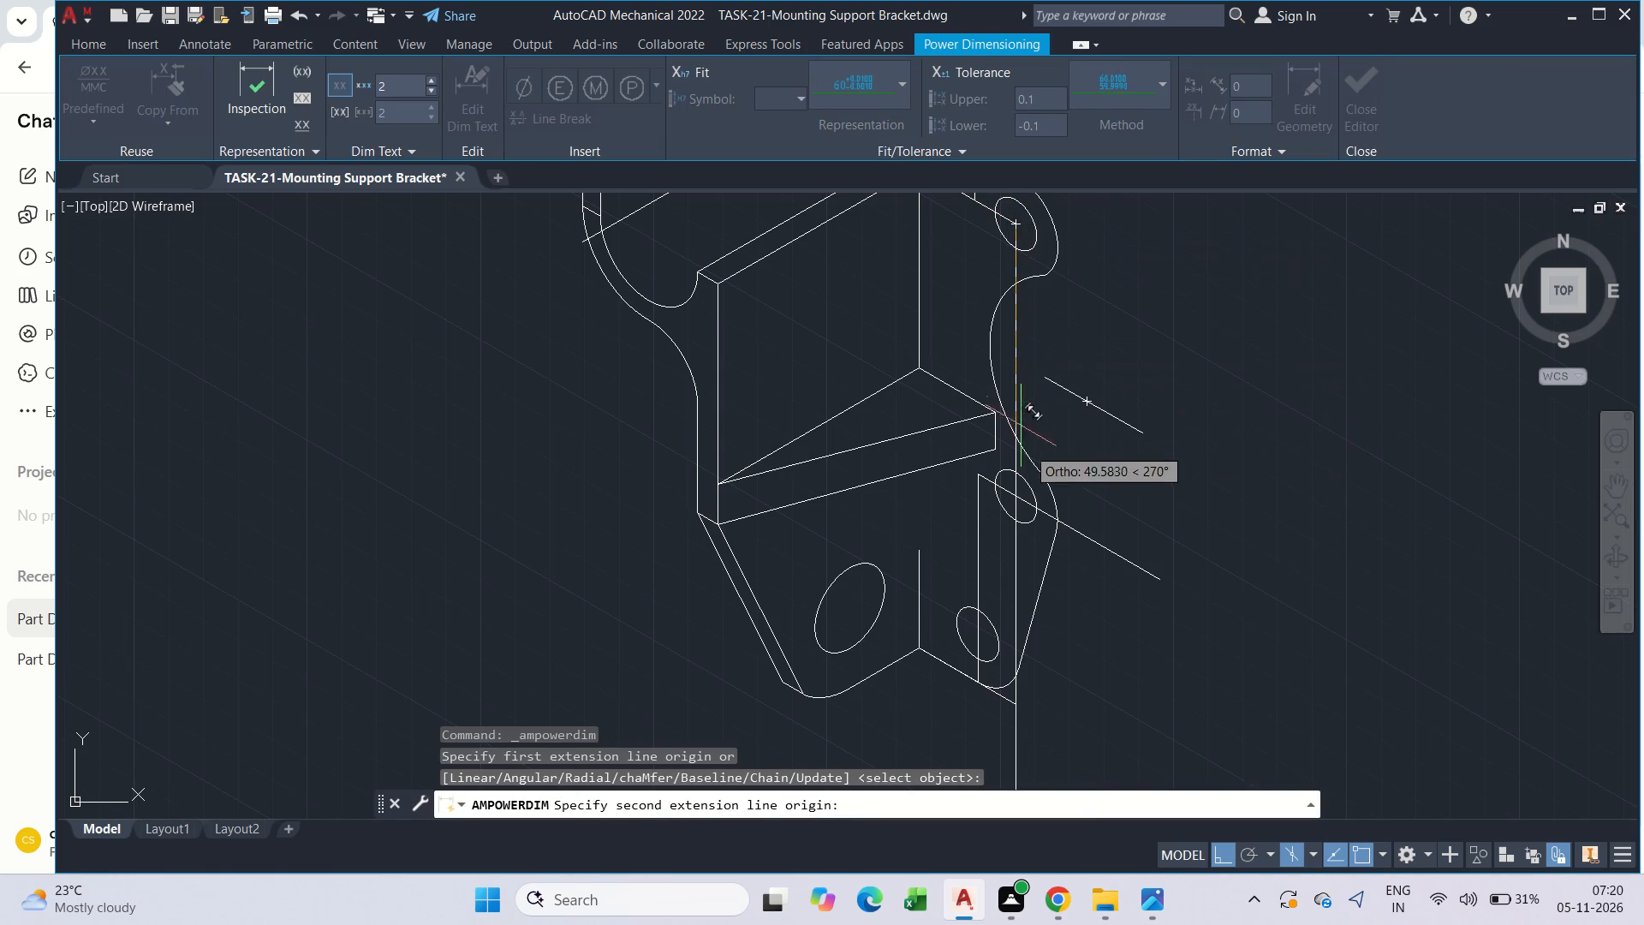
left_click(1010, 496)
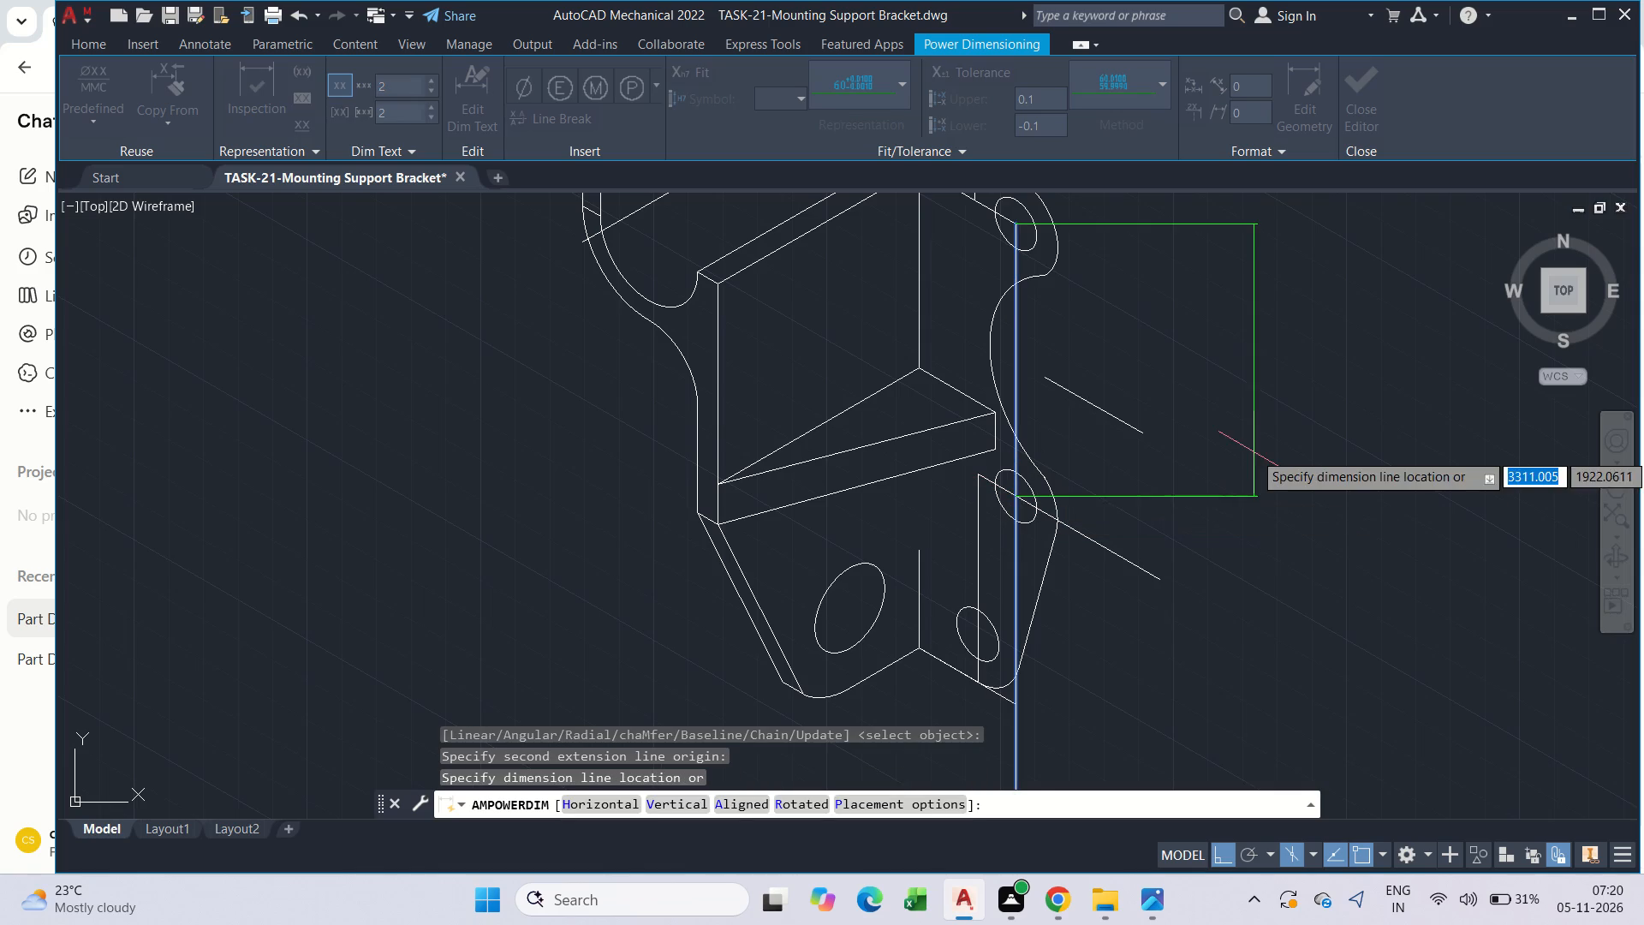
left_click(1222, 434)
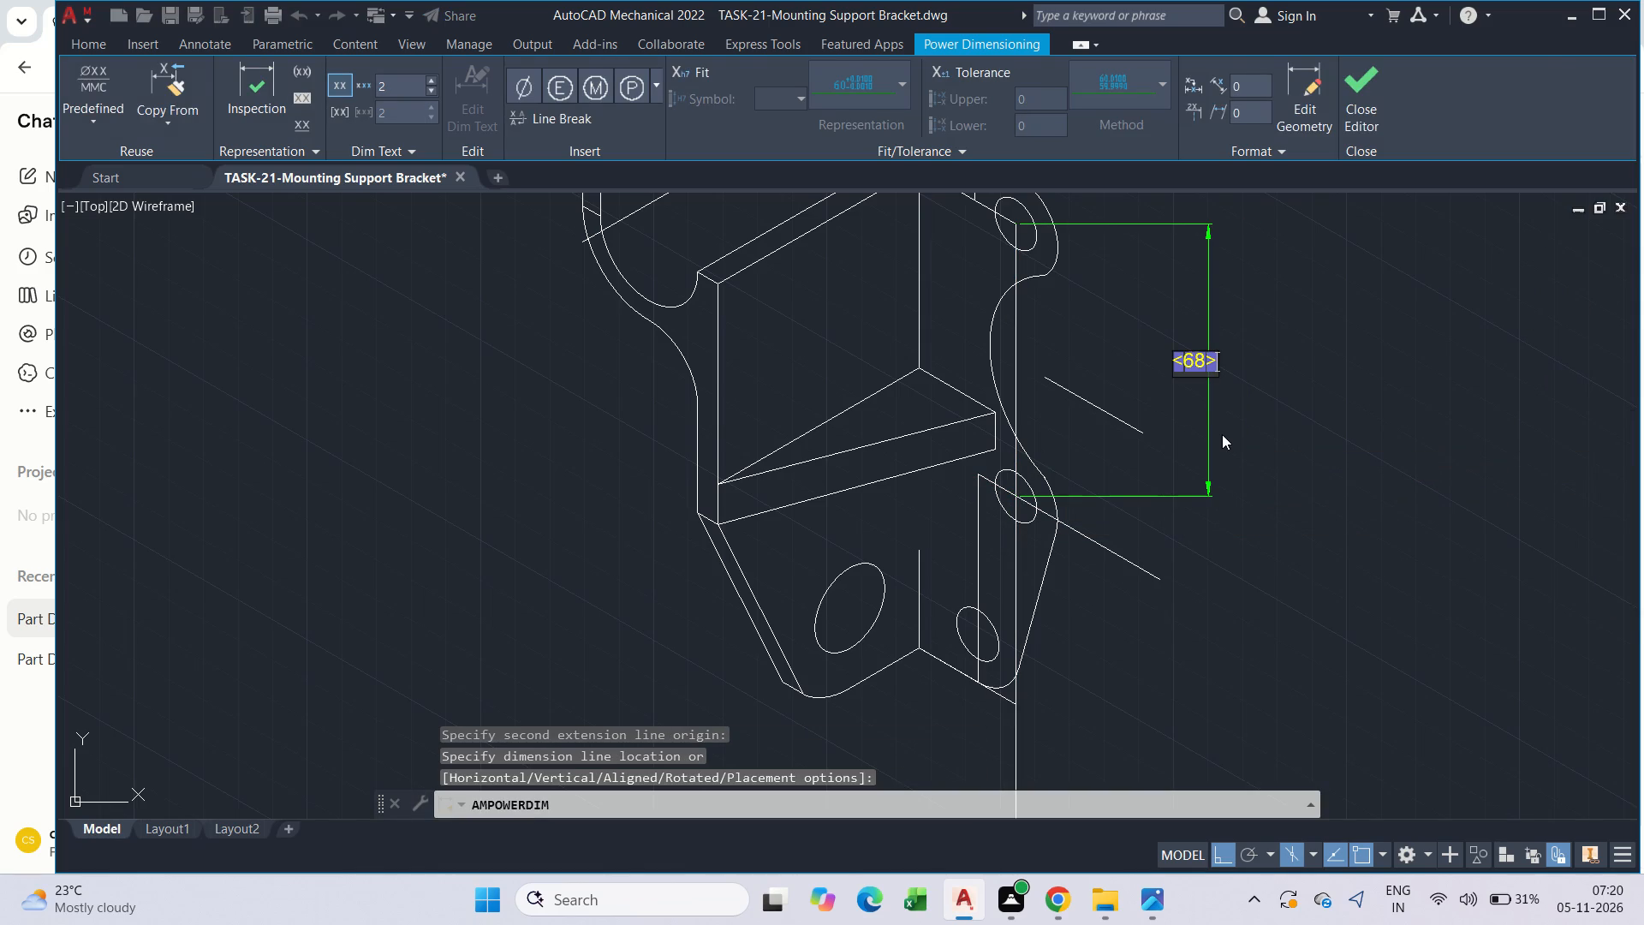
key("Escape")
key("Escape")
Delete the side plate's top inclined edge, together with the upper lug's outer arc and its hole isocircle.
middle_click(1114, 409)
scroll(1115, 411, "down", 1)
key("Escape")
scroll(1033, 258, "up", 2)
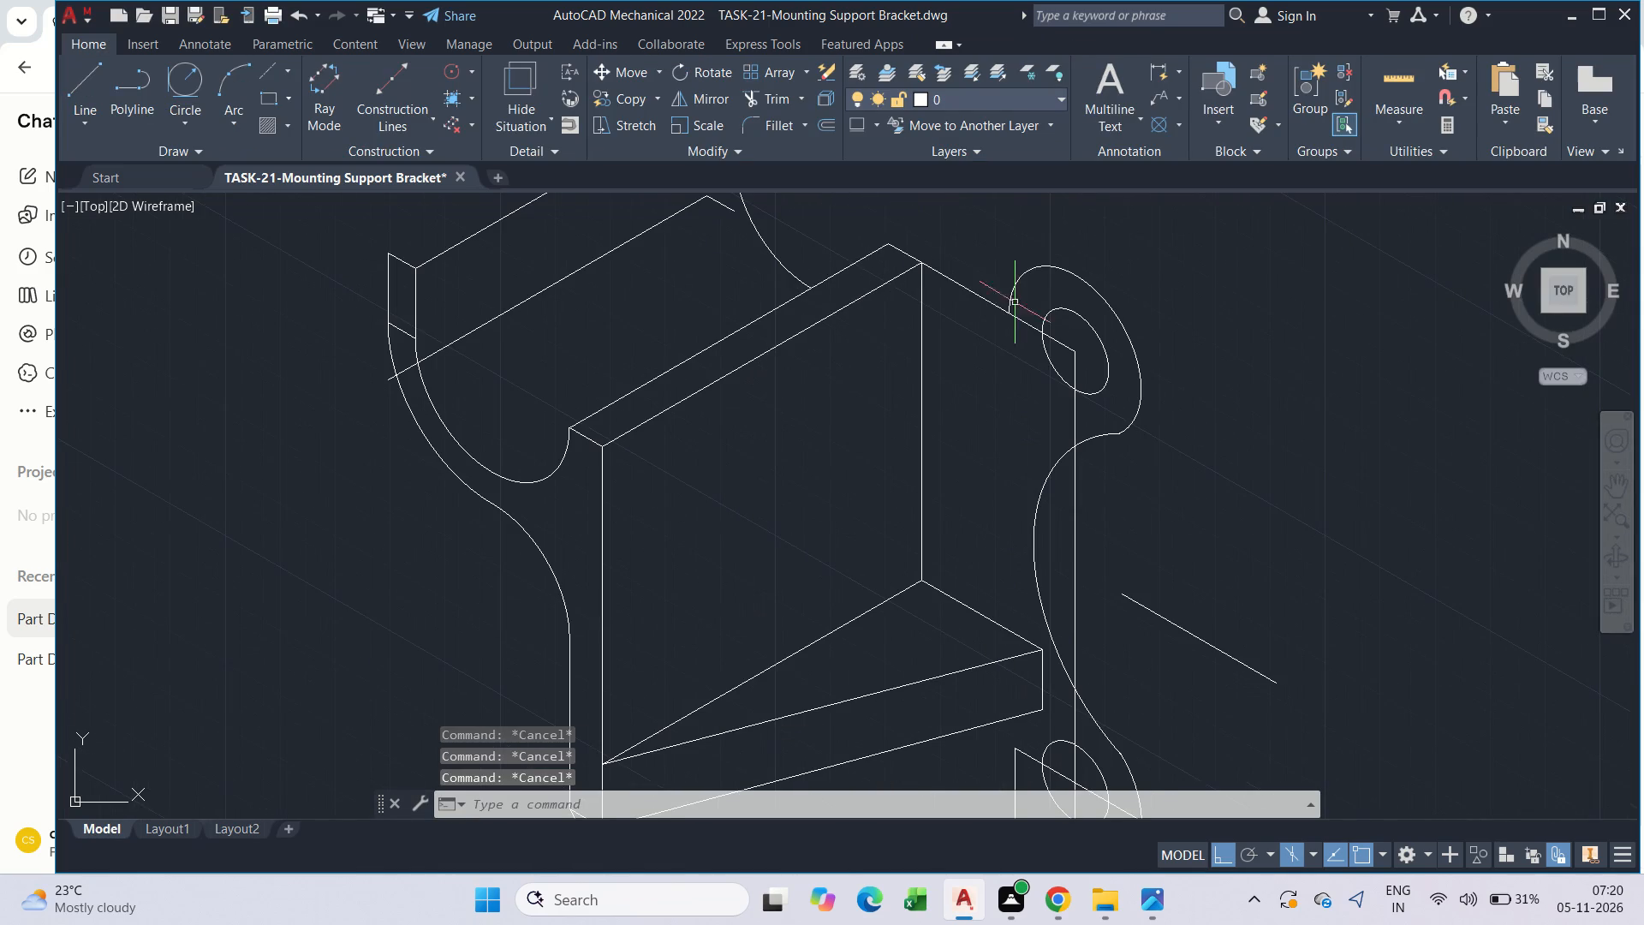
left_click_drag(1003, 342, 989, 322)
left_click(980, 295)
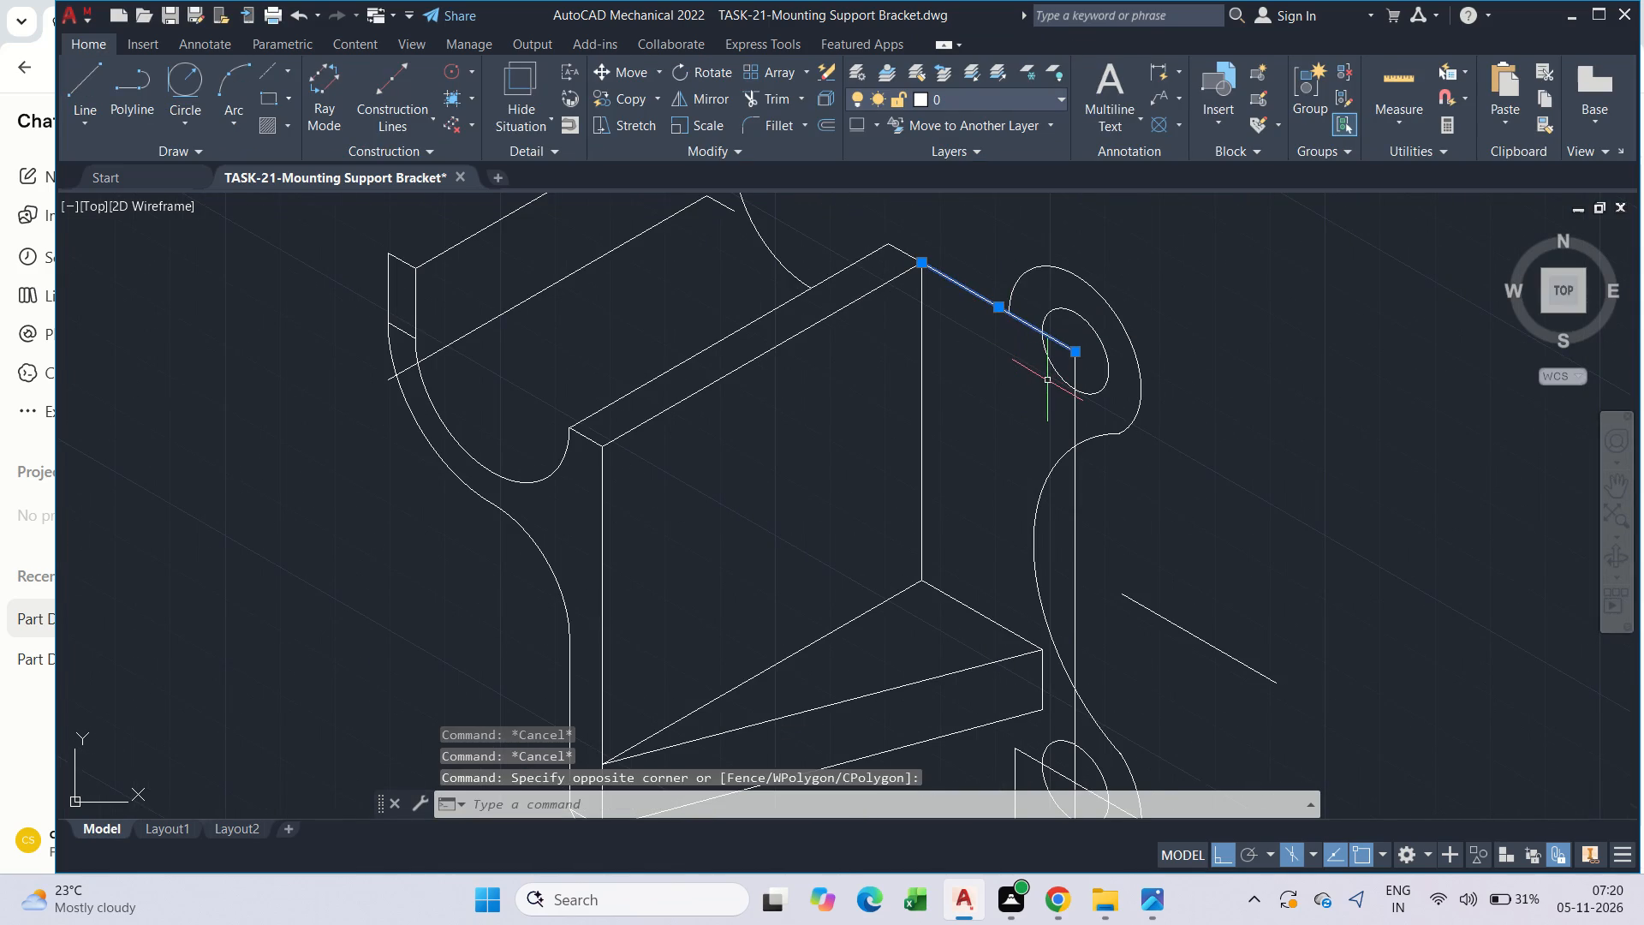
key("Delete")
left_click_drag(984, 222, 1080, 374)
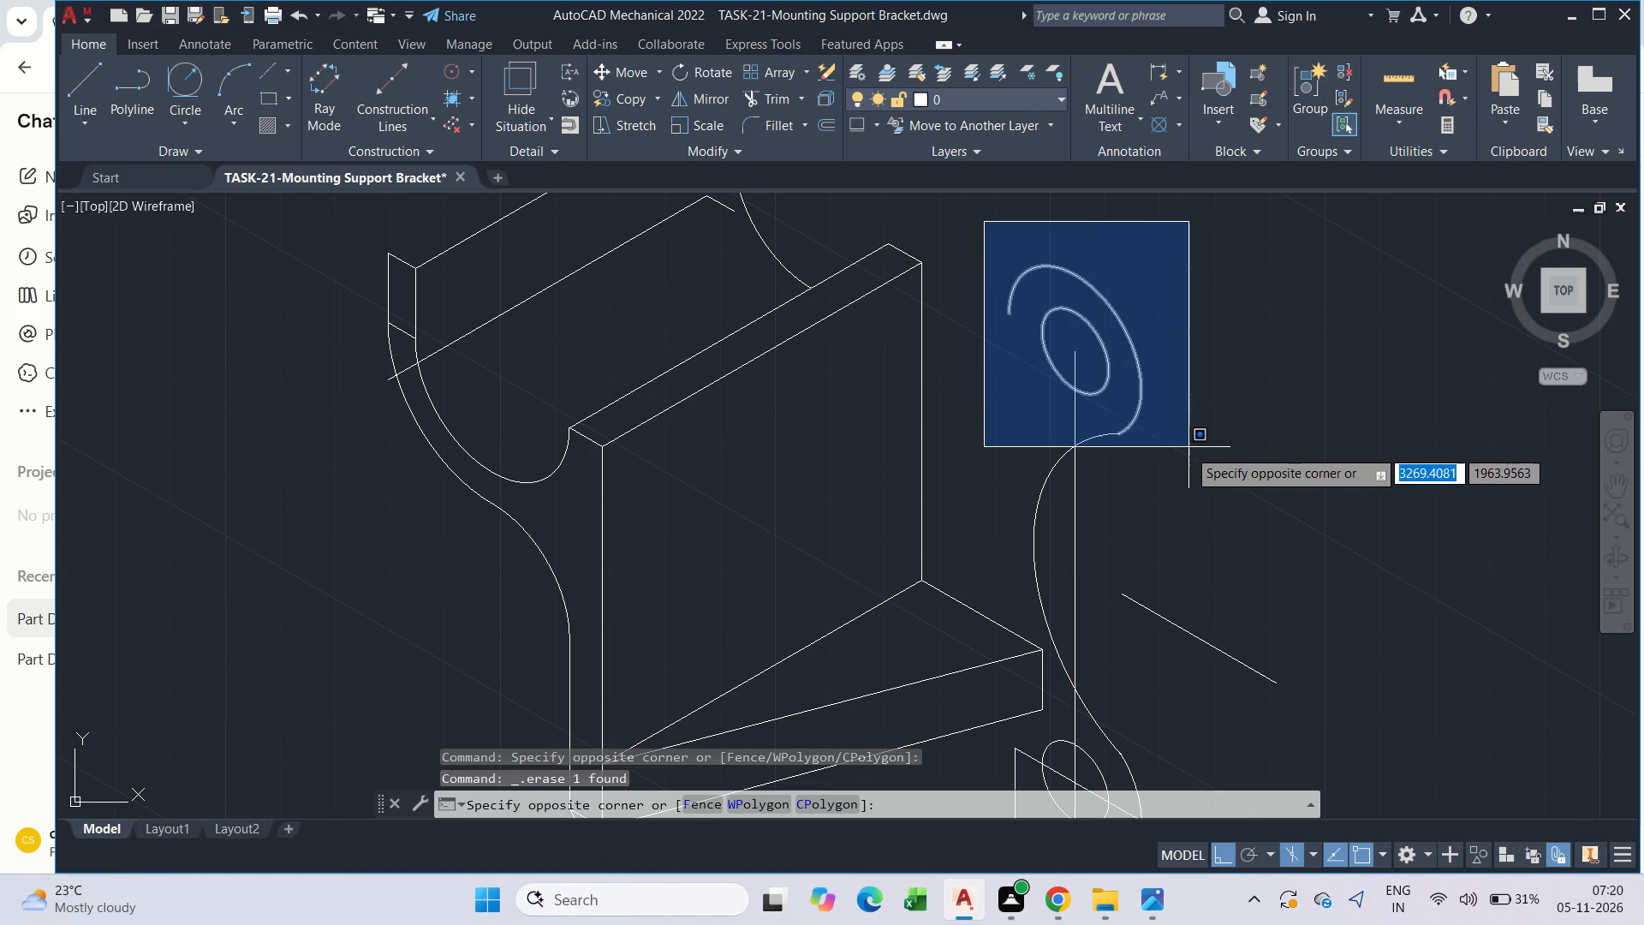
left_click(1185, 450)
key("Delete")
Delete the radius 28 curve and the long vertical line running through the lug hole centres.
left_click(1173, 454)
left_click(1110, 410)
key("Delete")
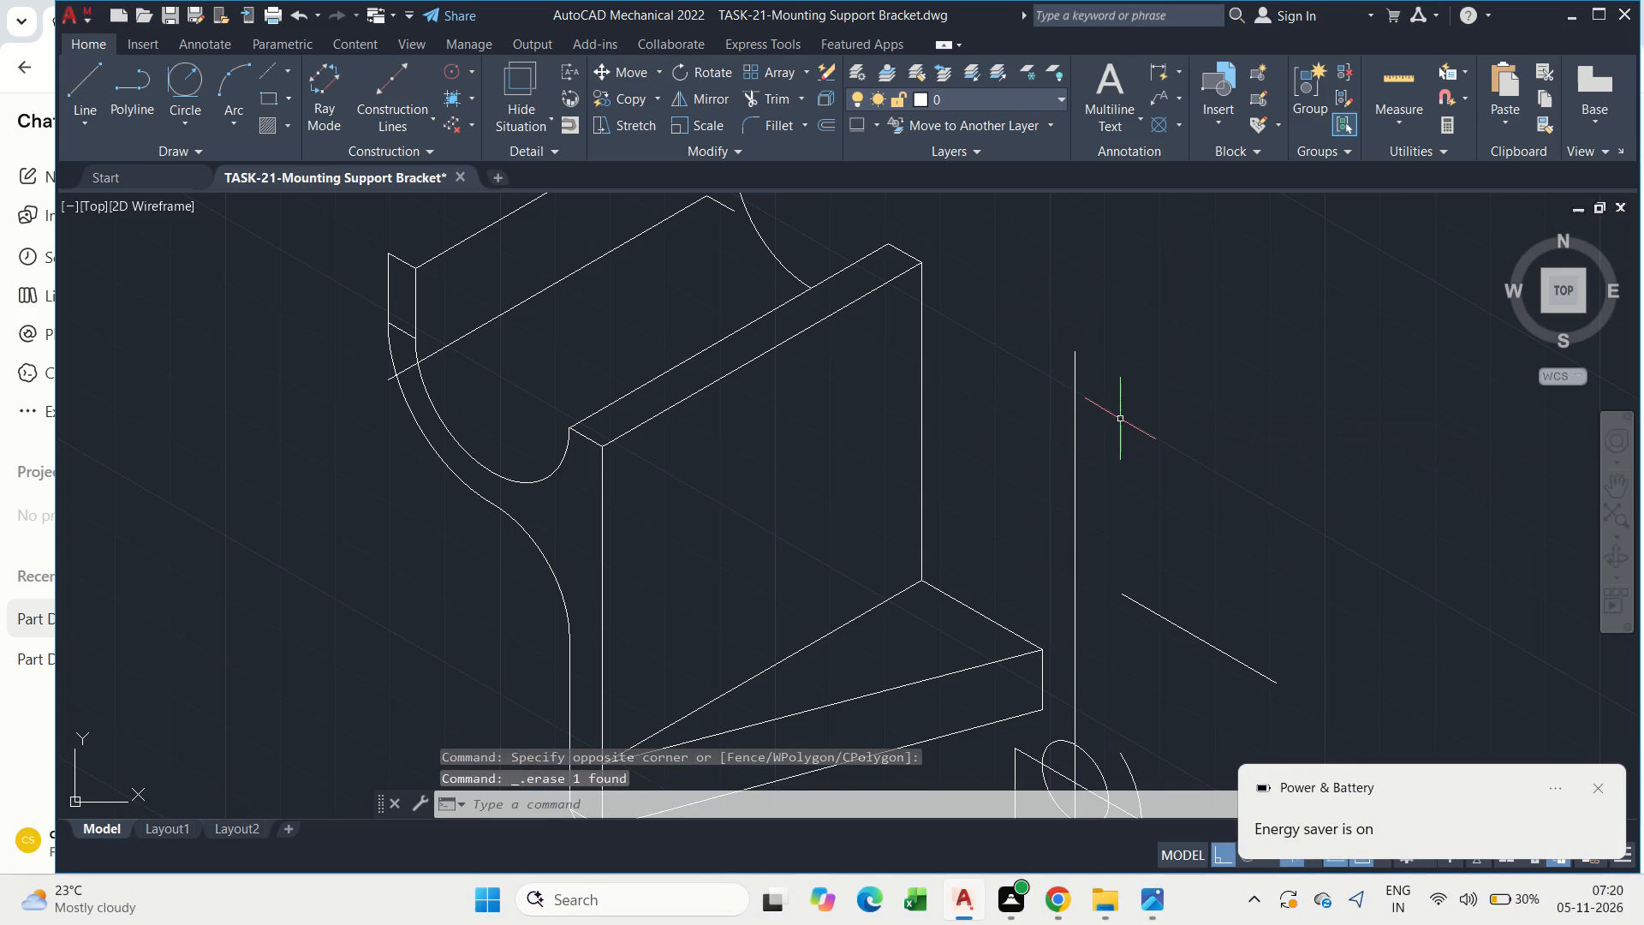
left_click_drag(1120, 419, 1067, 401)
left_click(1037, 387)
key("Delete")
Draw a 40 mm vertical line upward from the centre of the lower lug's hole.
scroll(1108, 476, "down", 2)
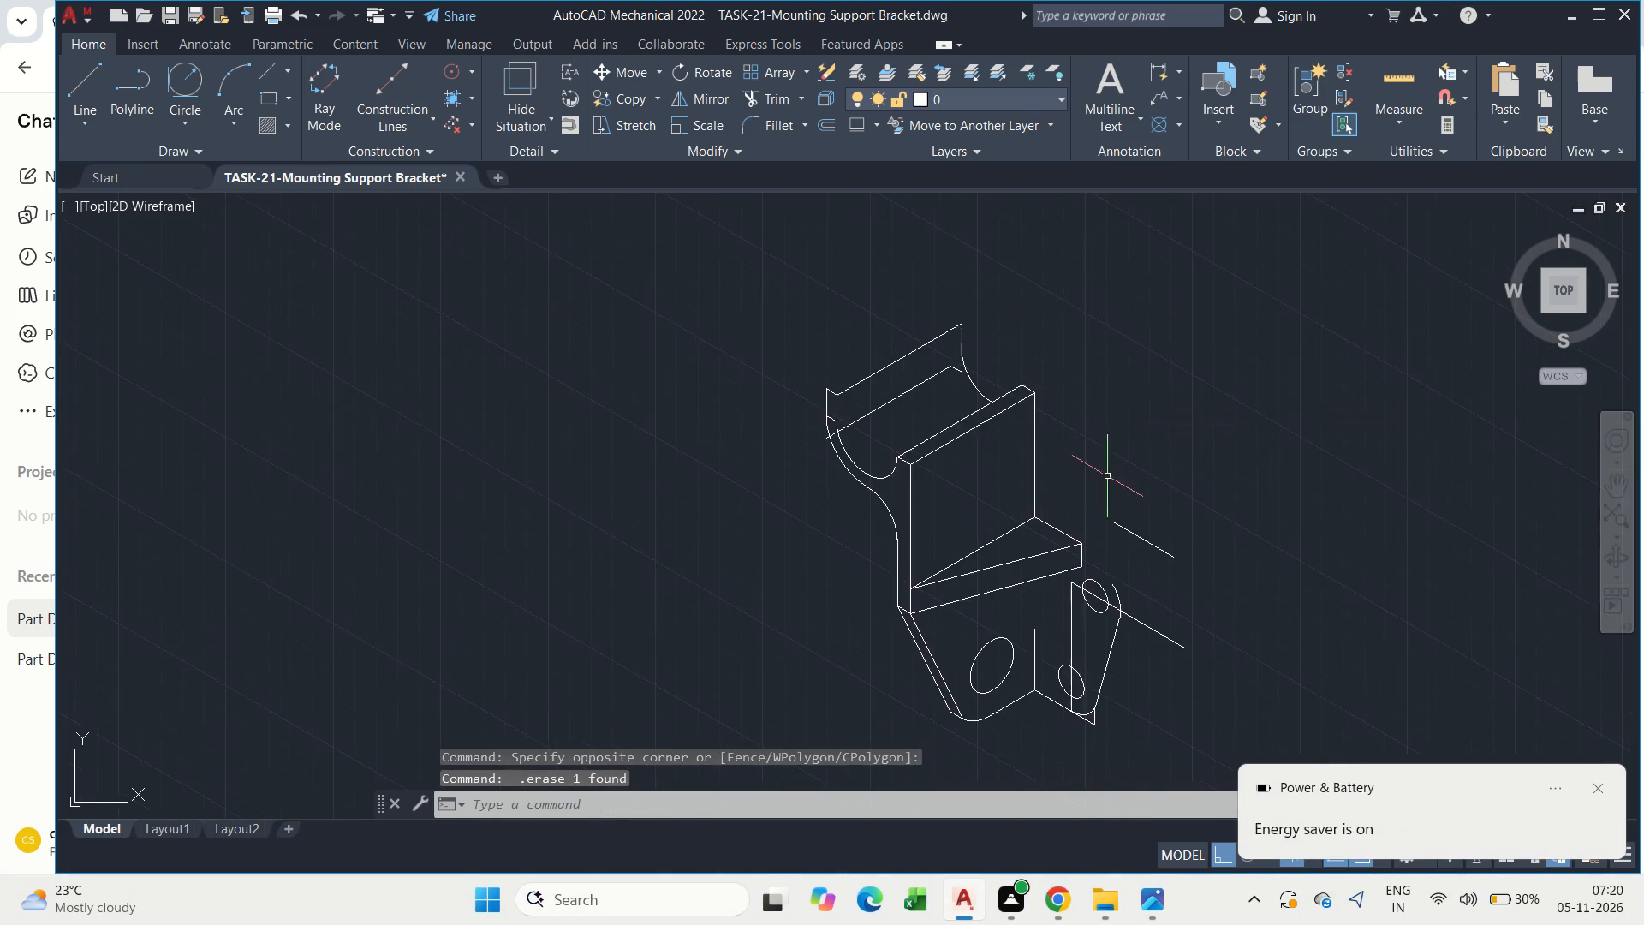
middle_click_drag(1105, 476, 1057, 445)
scroll(1081, 556, "up", 3)
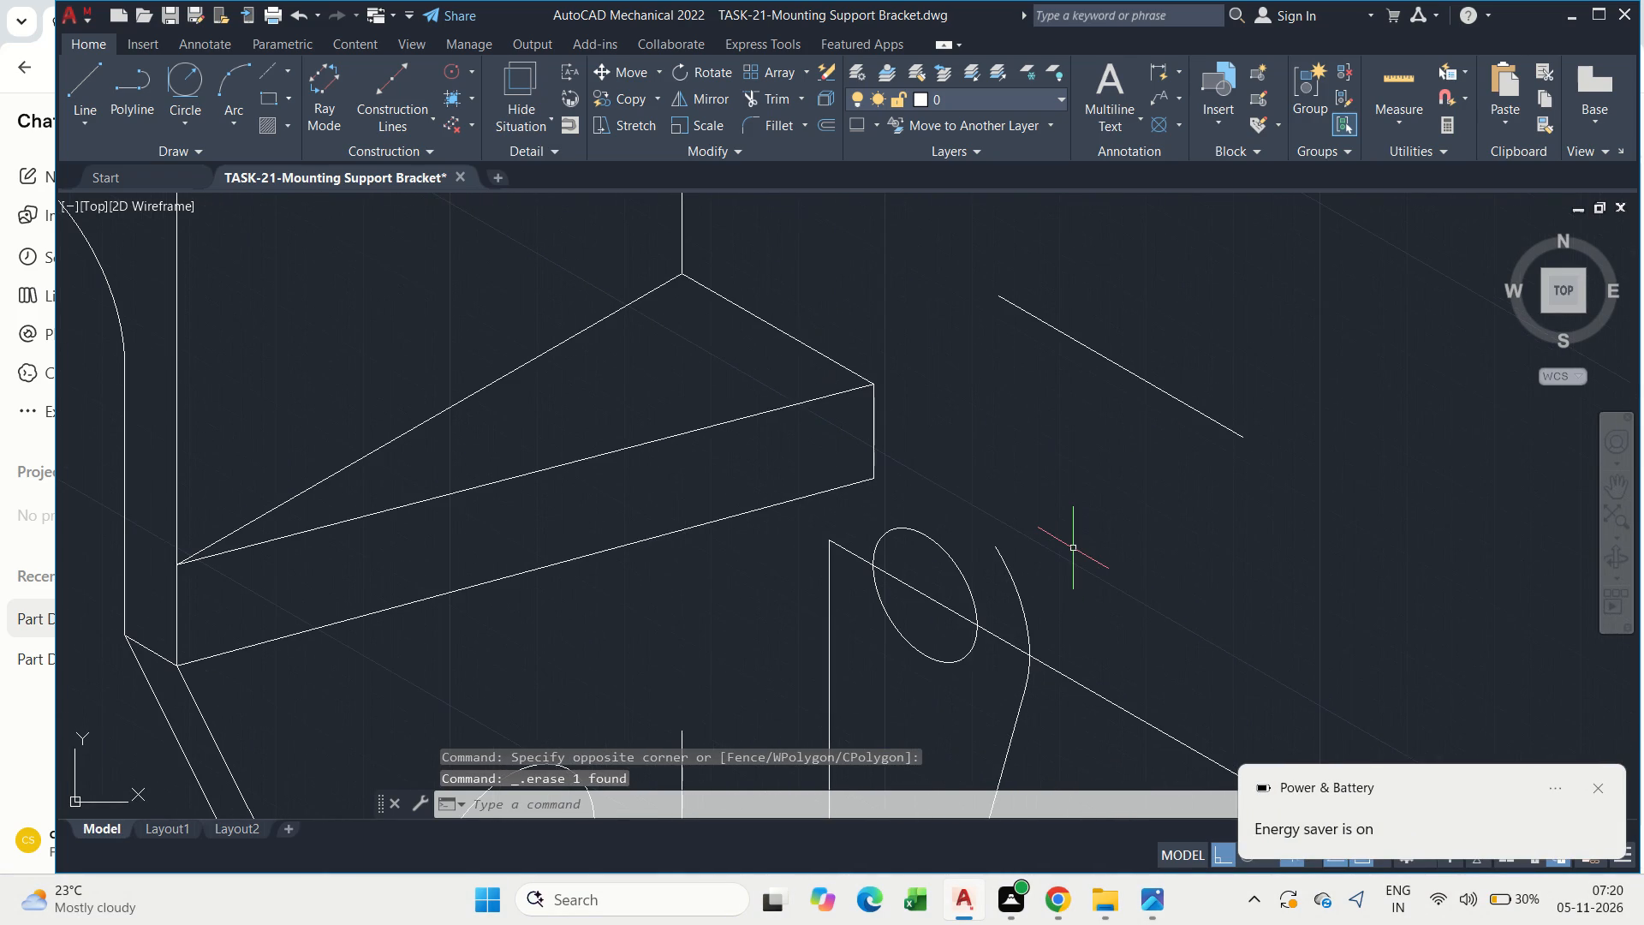
type("l")
key("space")
left_click_drag(925, 592, 925, 582)
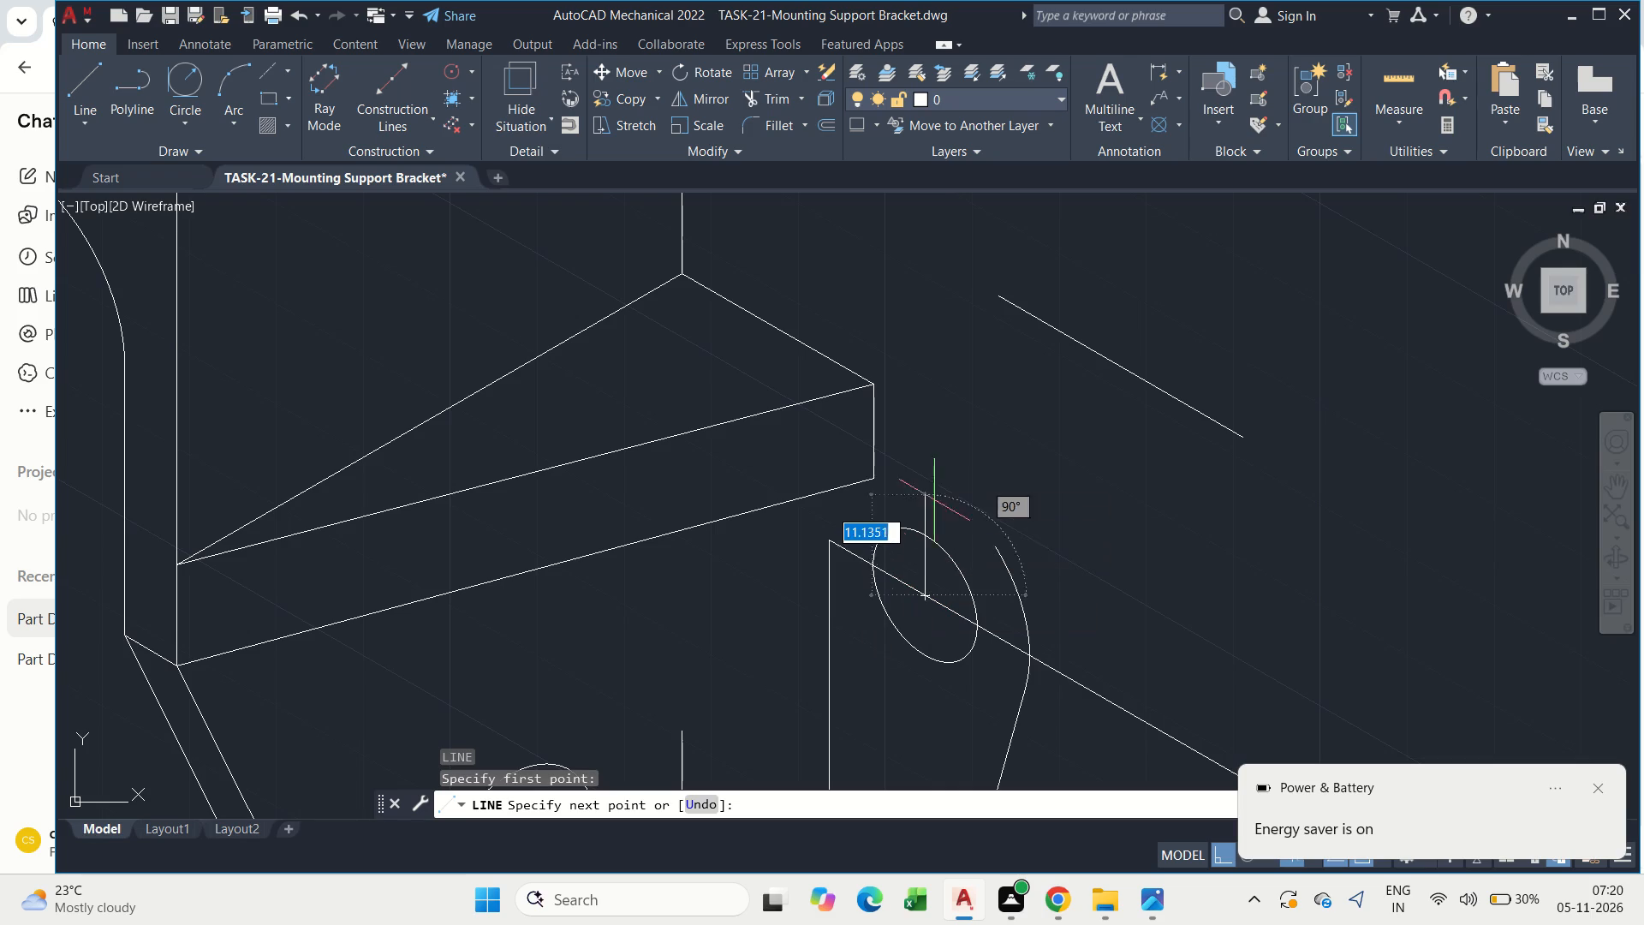
type("40")
key("Return")
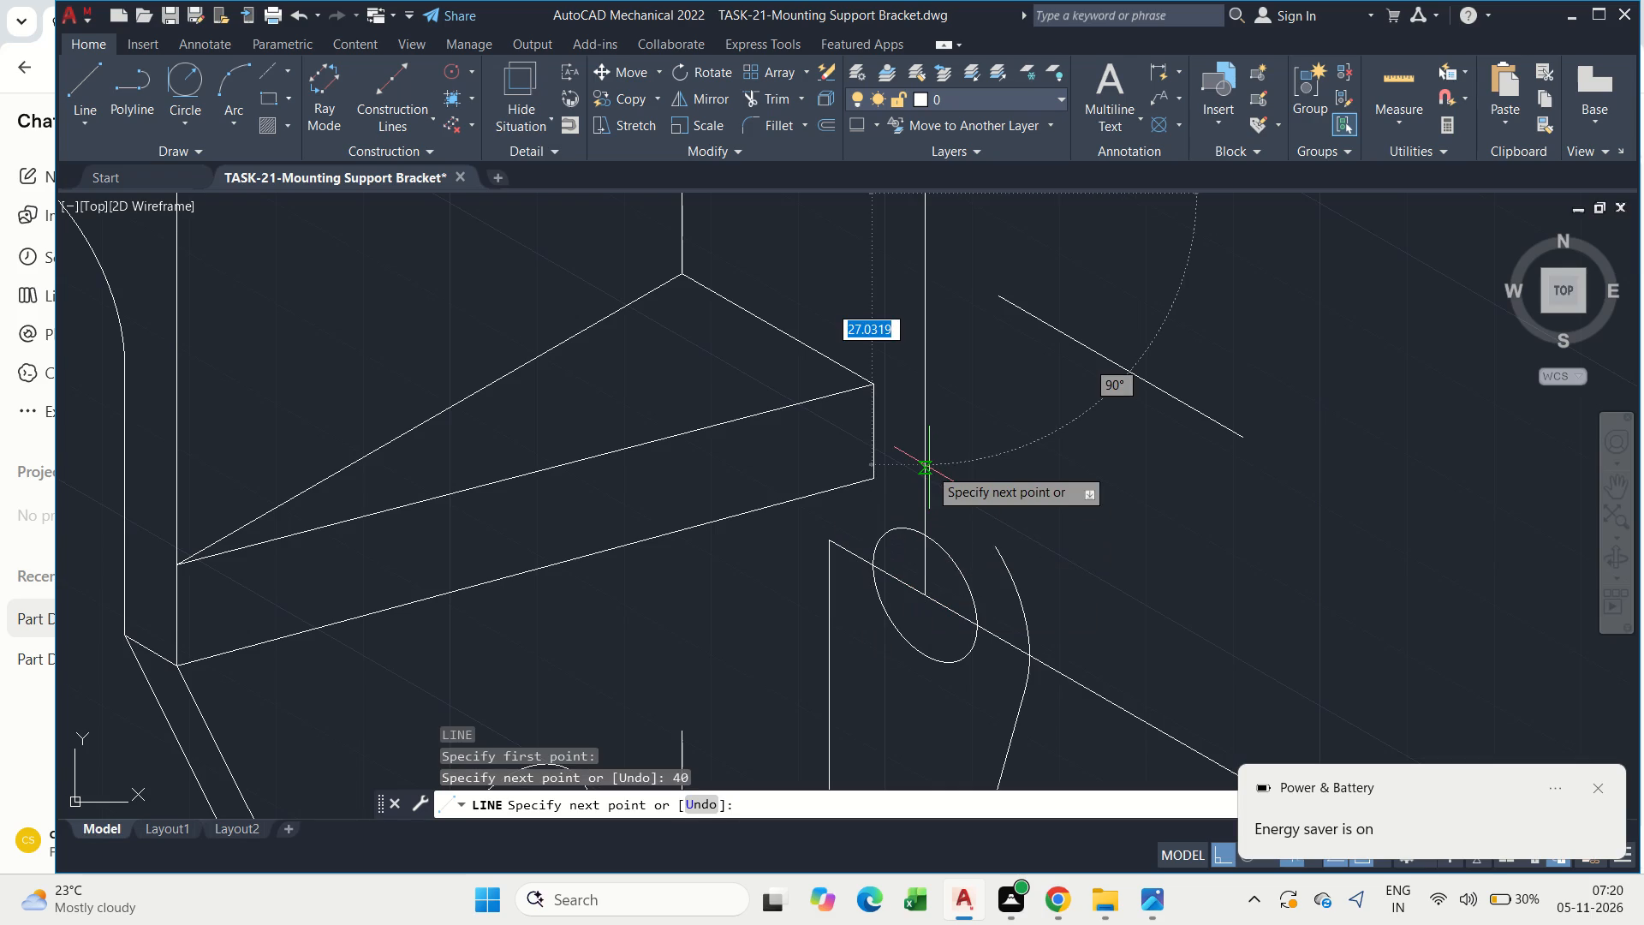
key("Escape")
Delete the detached inclined construction line beyond the side plate, above the lower lug.
scroll(929, 468, "down", 3)
scroll(931, 415, "up", 2)
middle_click_drag(949, 414, 1033, 323)
left_click_drag(1099, 459, 1087, 405)
left_click(1079, 372)
key("End")
key("Delete")
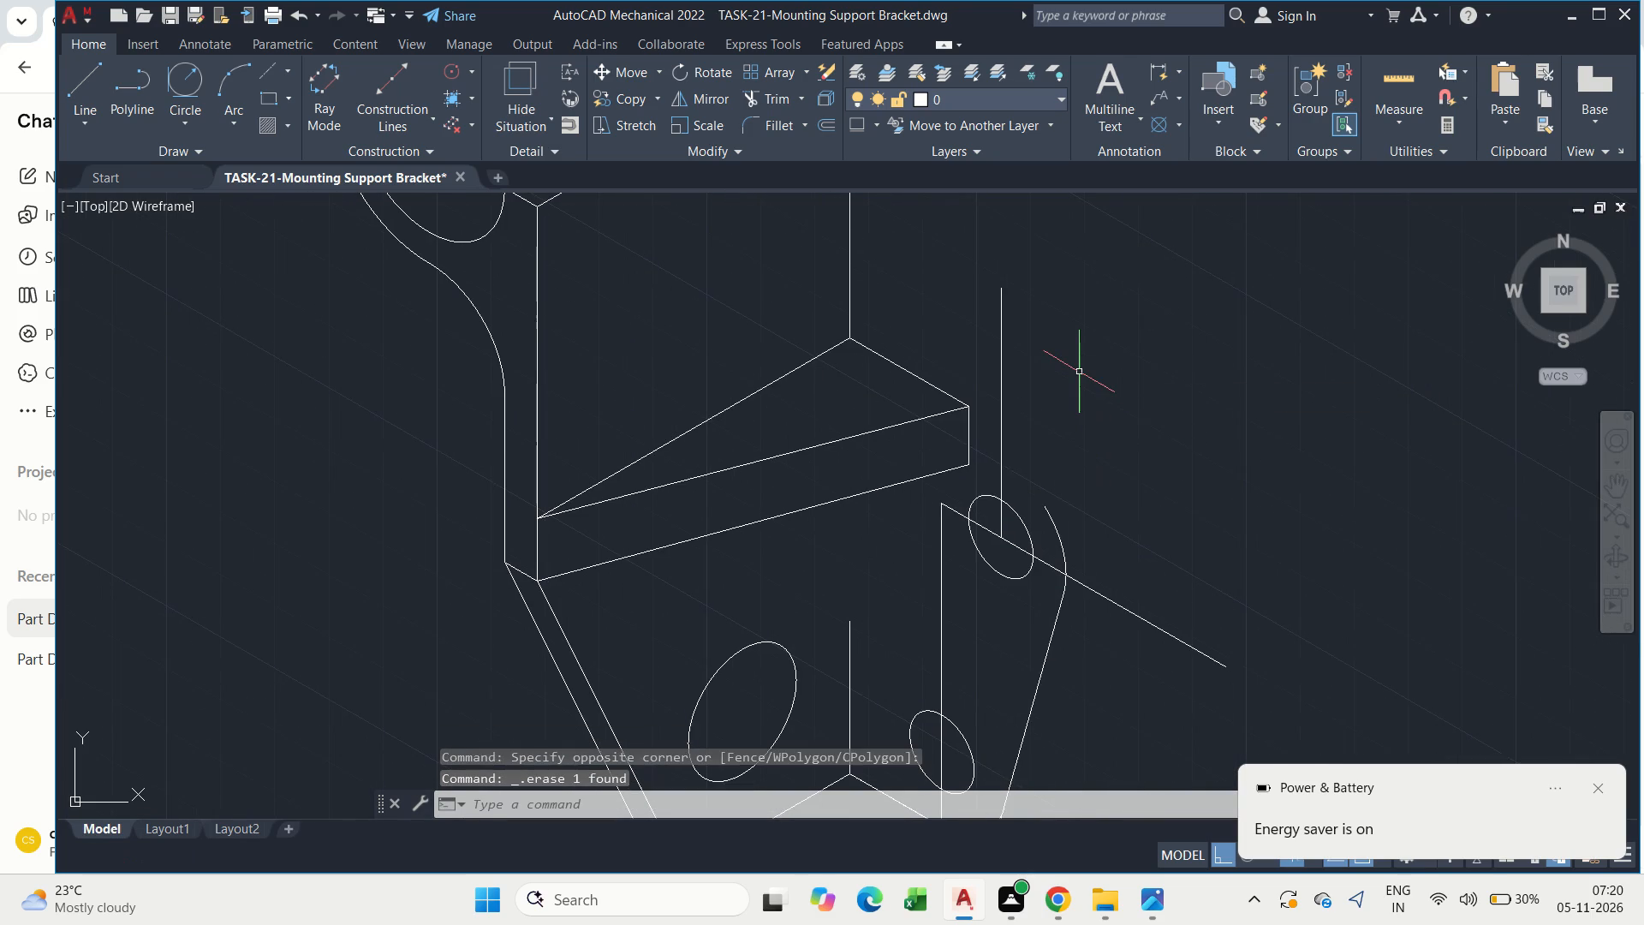
key("Escape")
key("Escape")
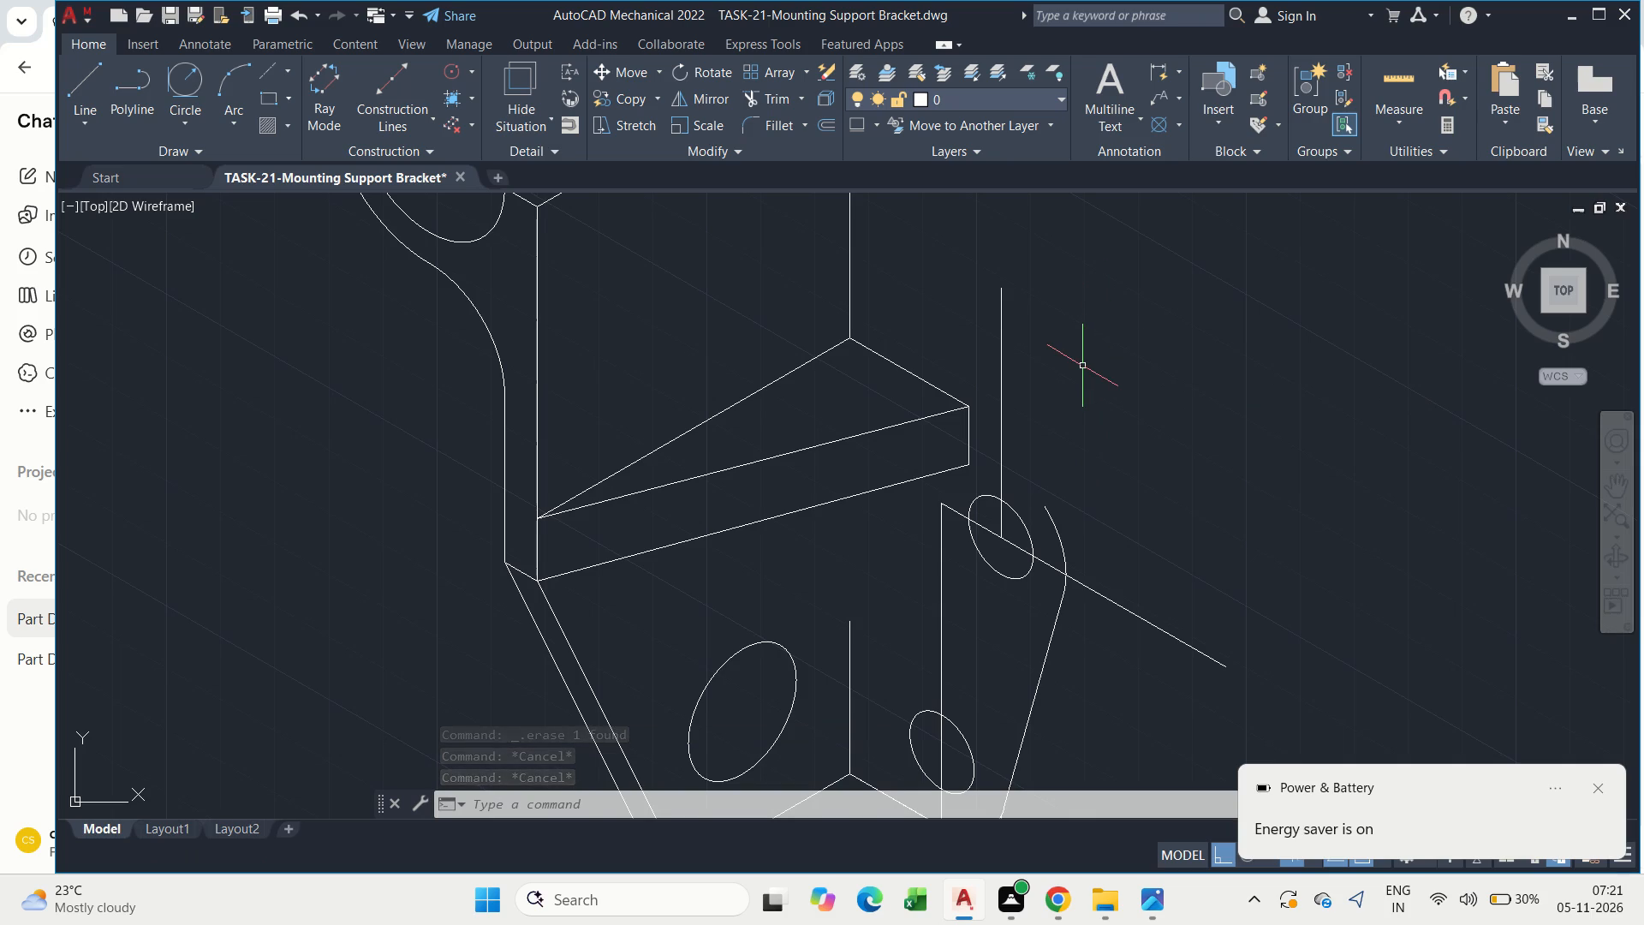
Draw a radius 12 isocircle centred on the upper end of the 40 mm vertical line for the upper lug.
type("el")
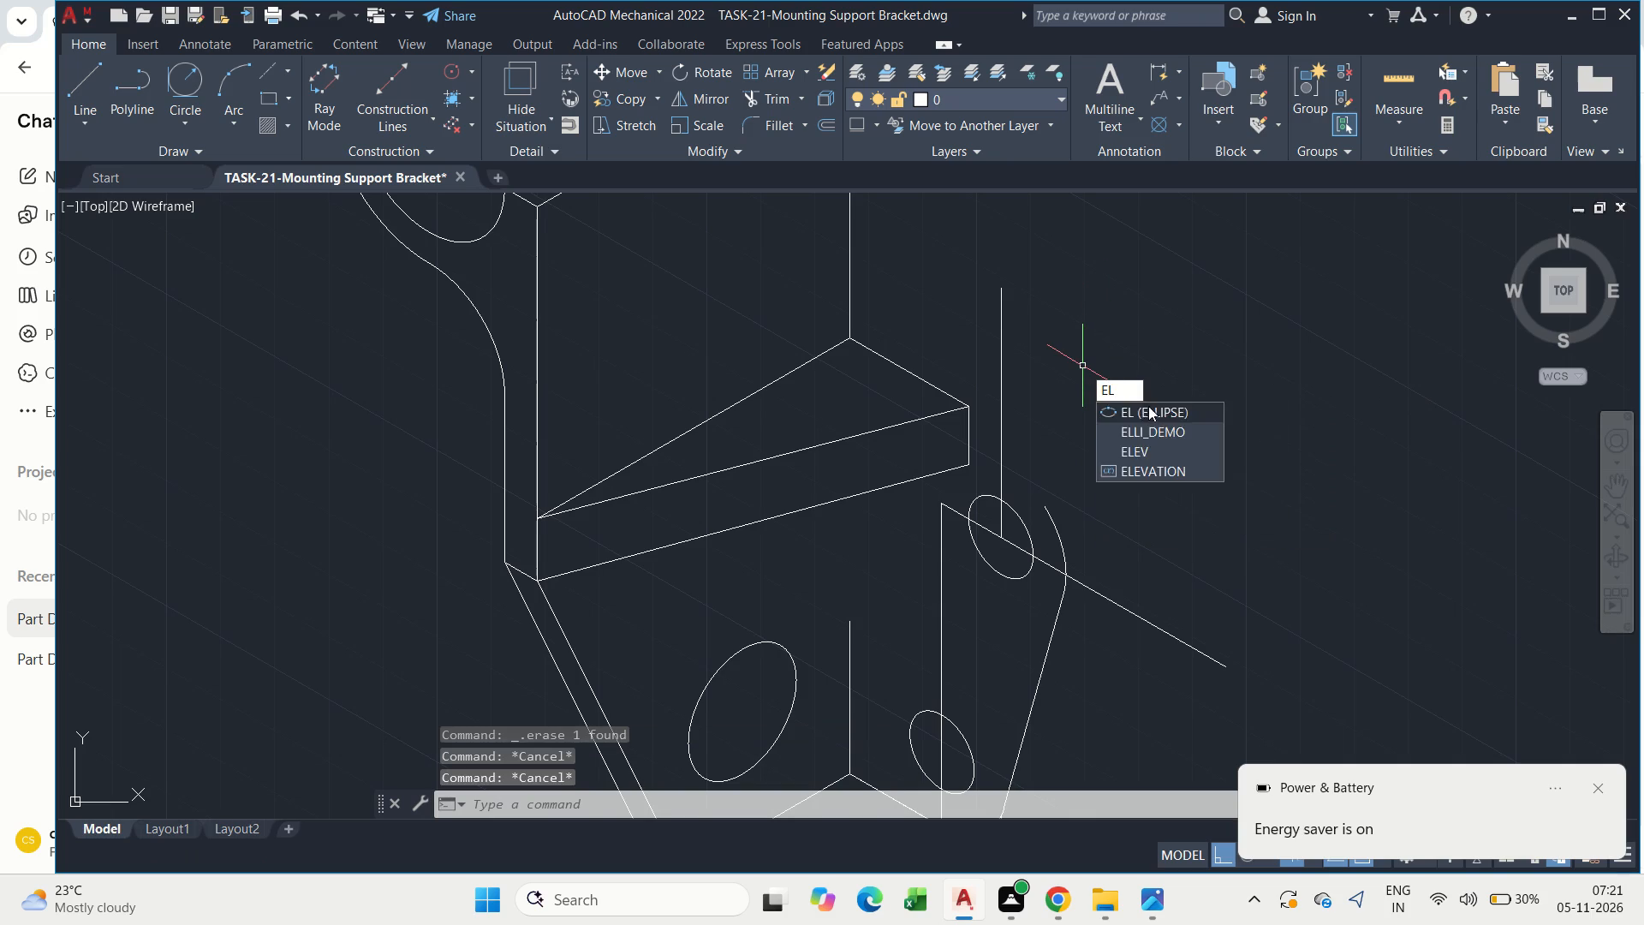
left_click(1150, 408)
type("i")
key("space")
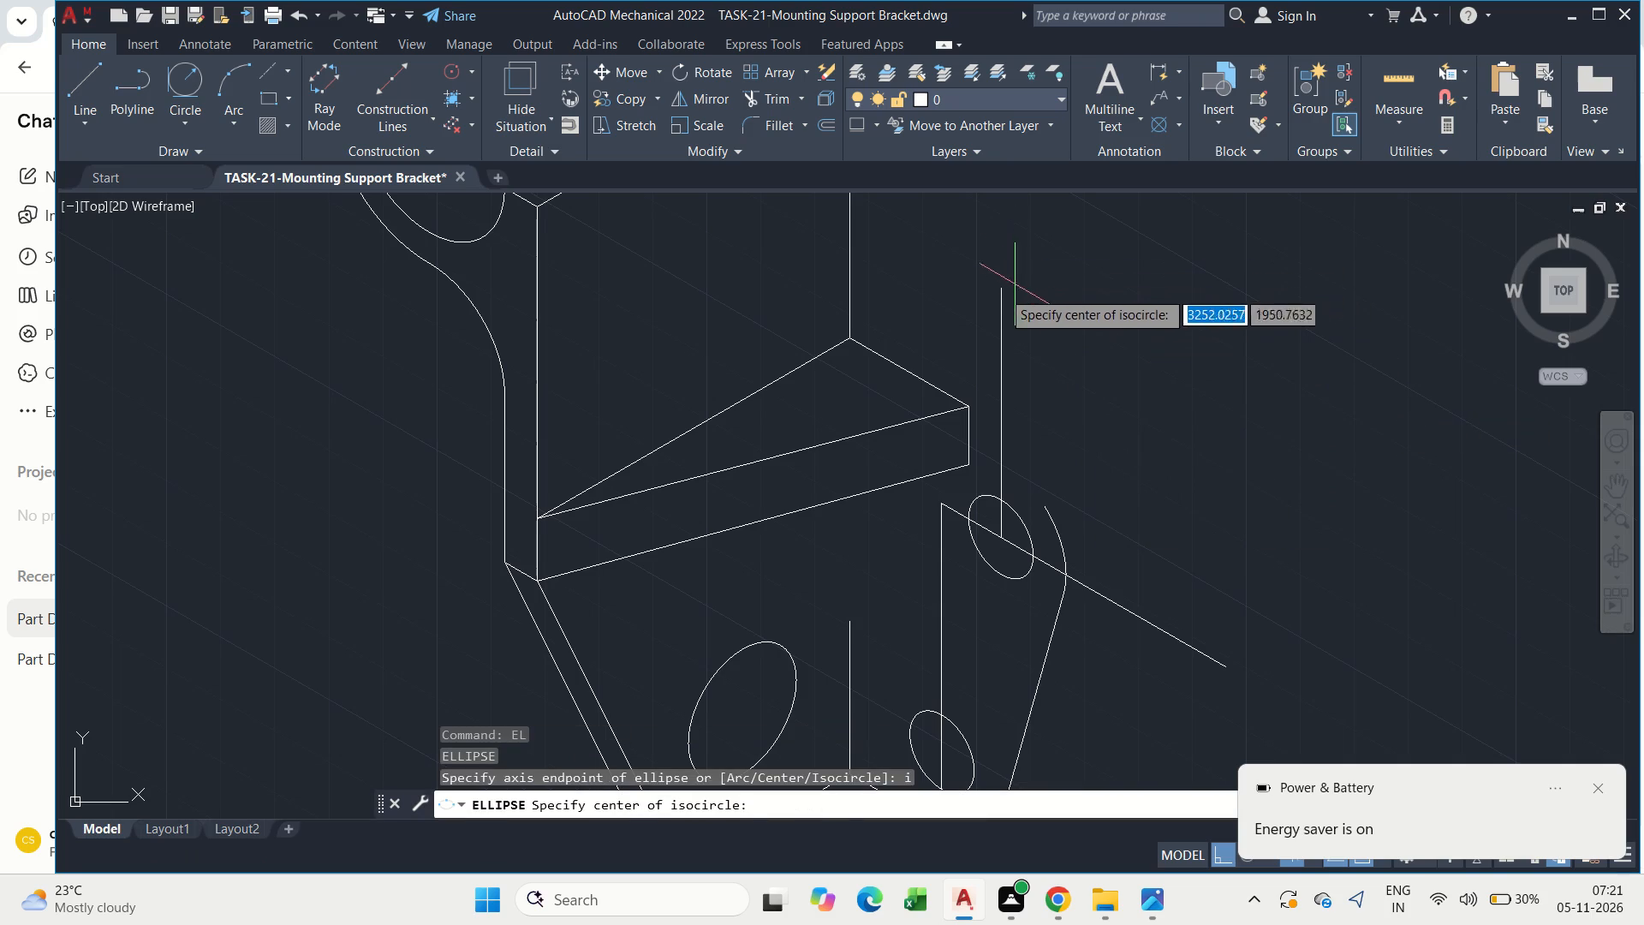
left_click_drag(998, 290, 1028, 314)
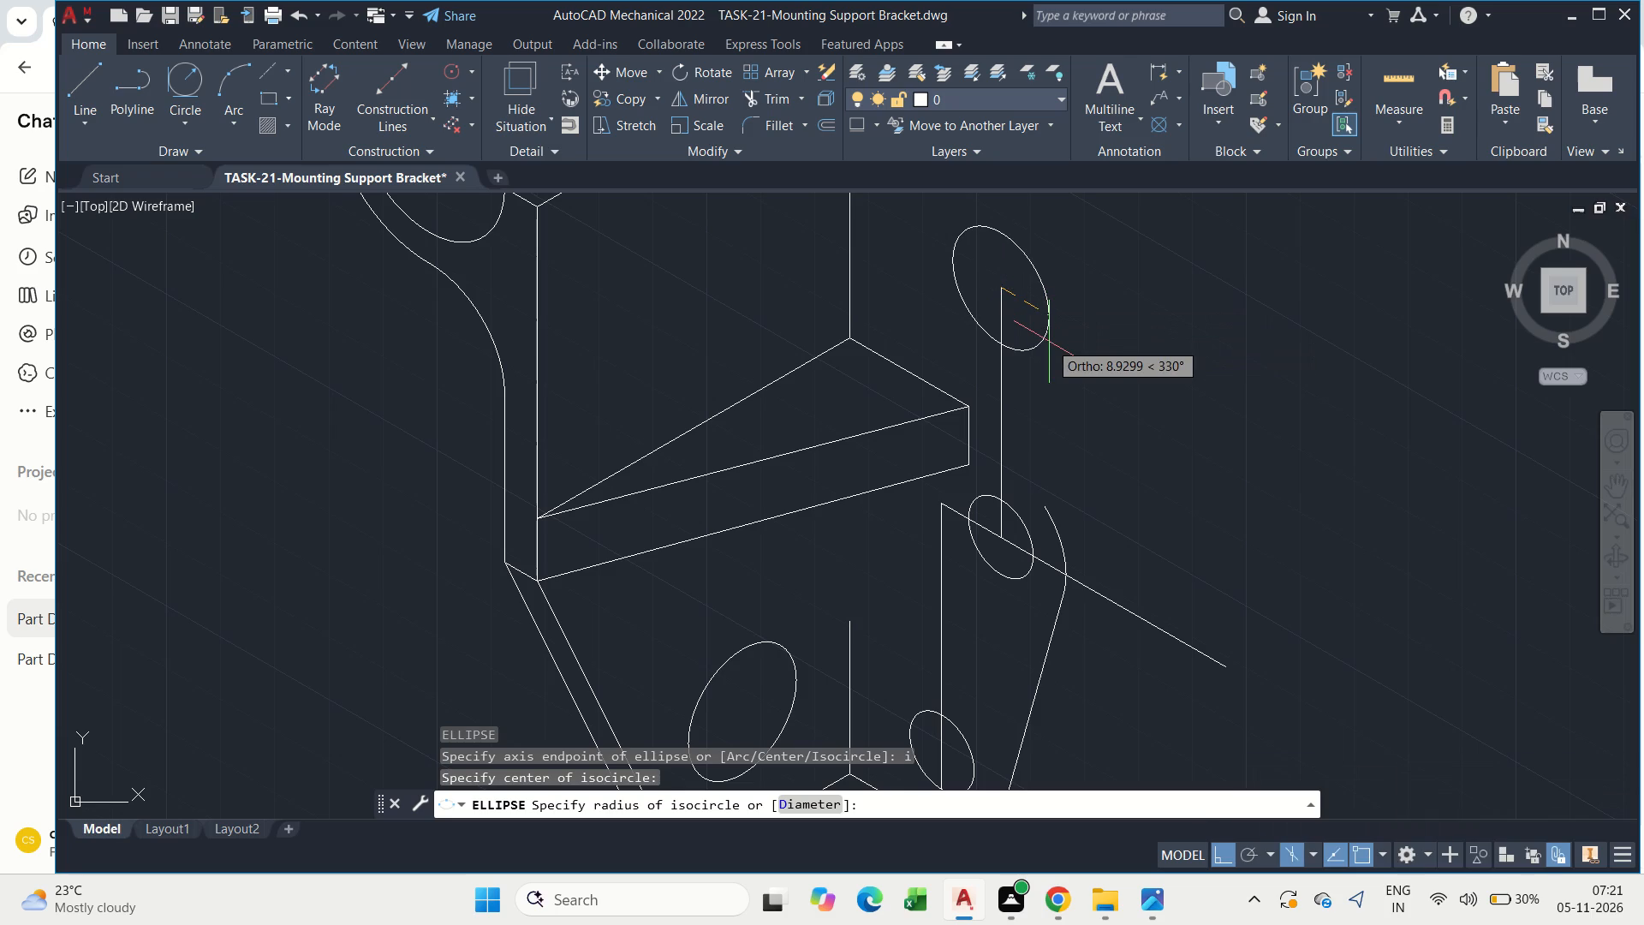
type("12")
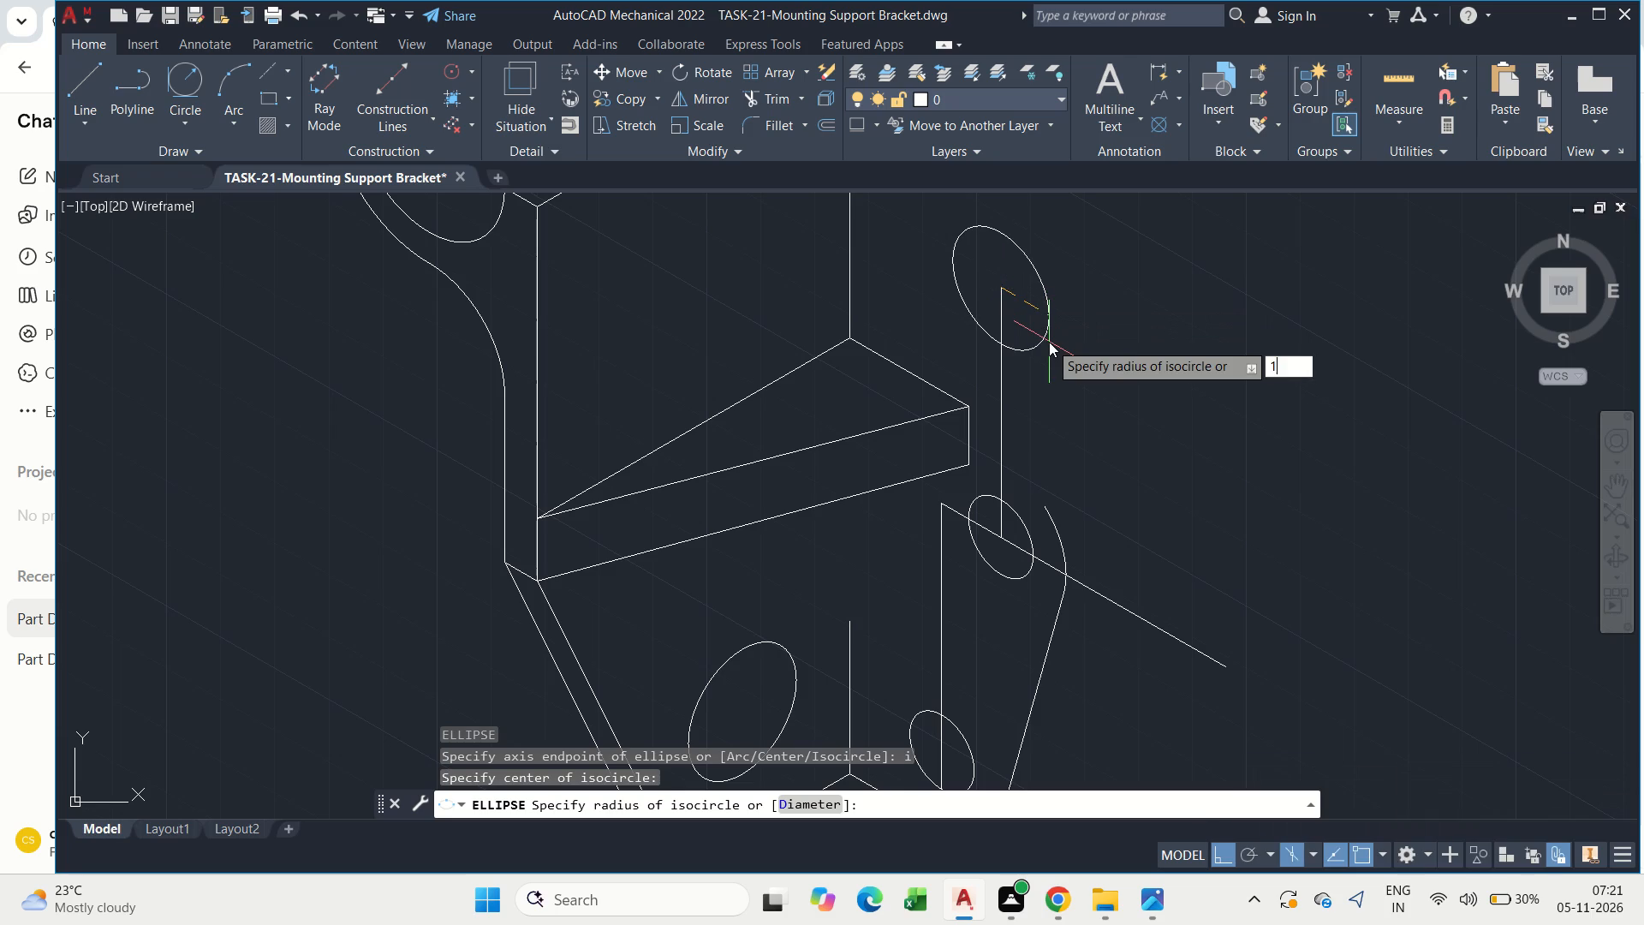
key("Return")
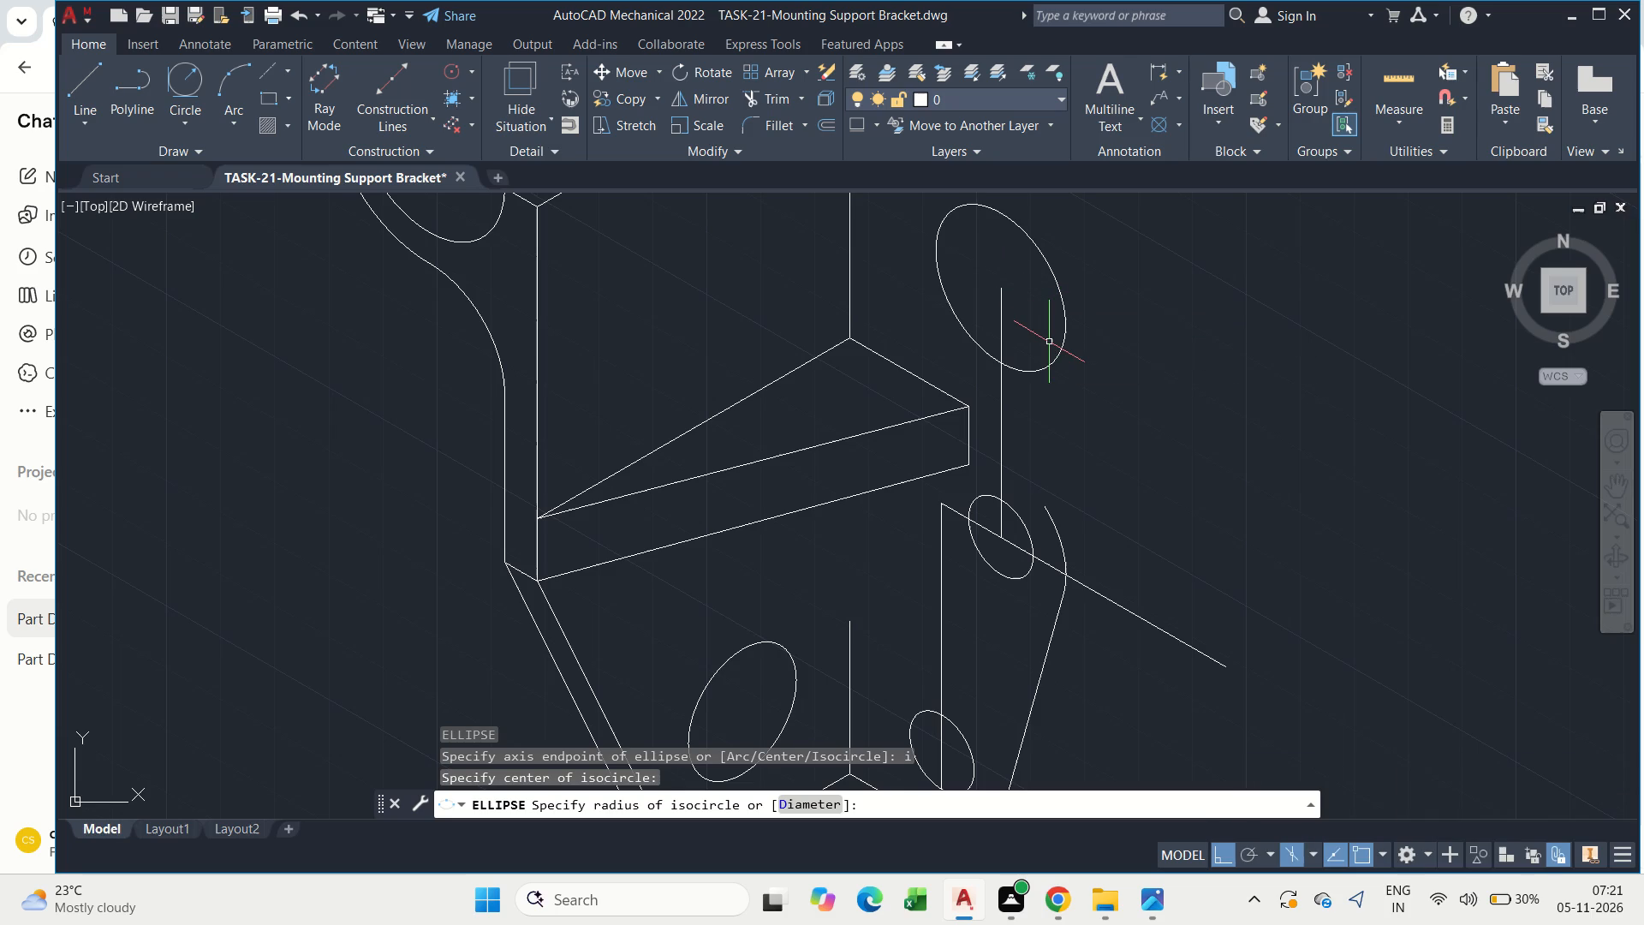
Draw a diameter 12 isocircle for the hole, centred on the same upper end of the 40 mm vertical line.
type("el")
left_click(1129, 396)
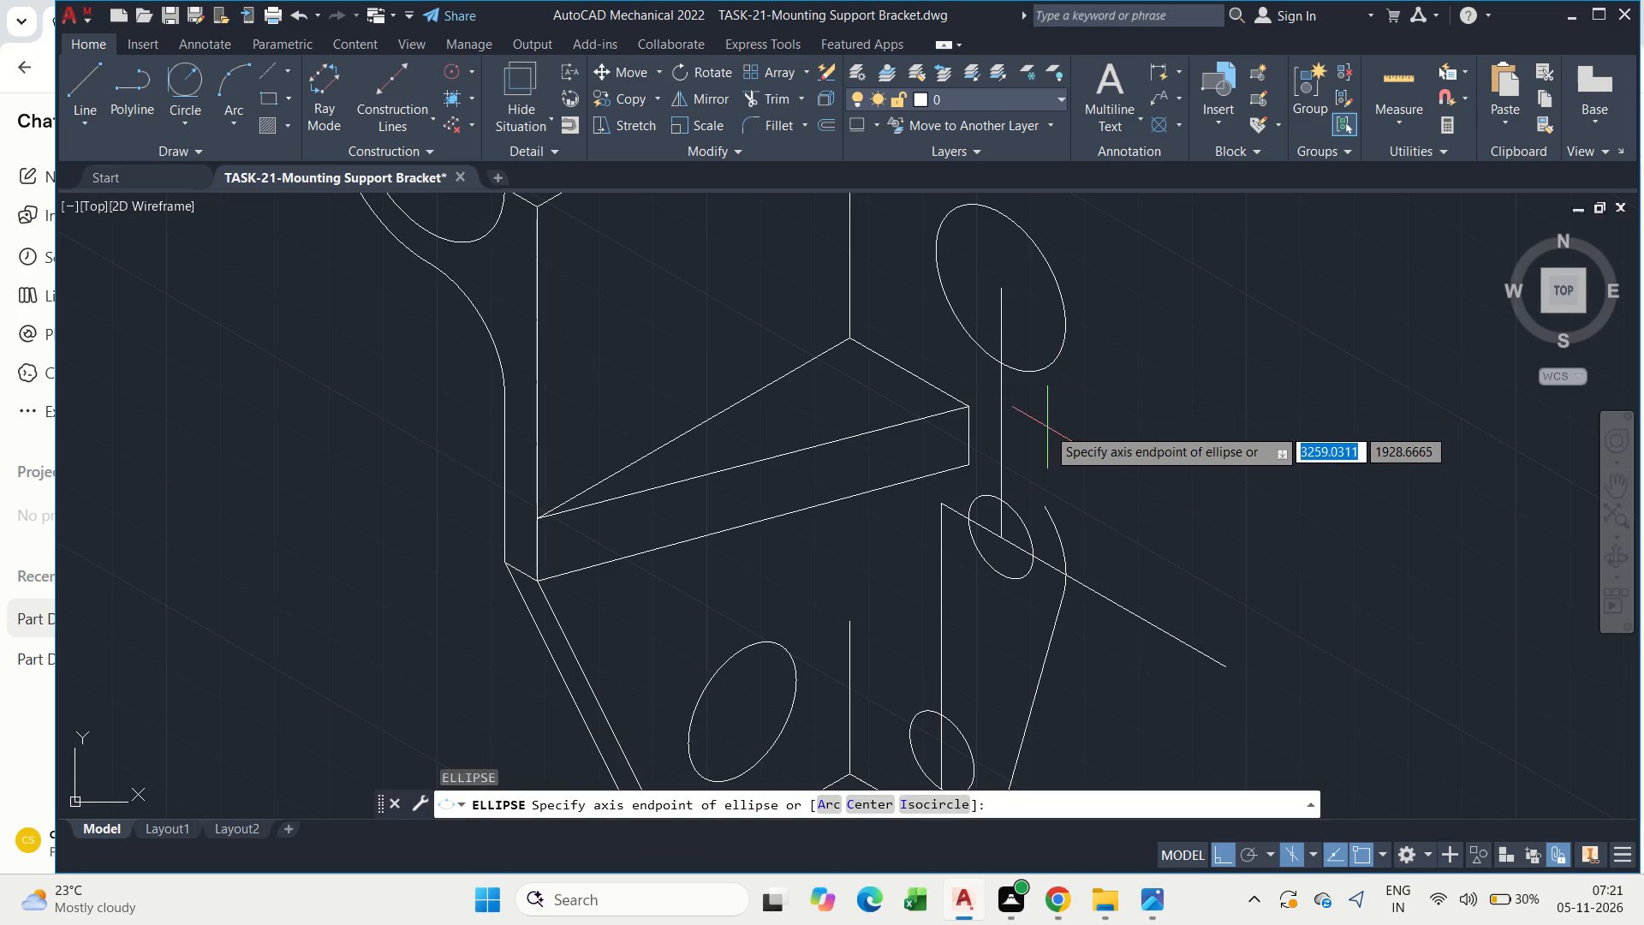
key("i")
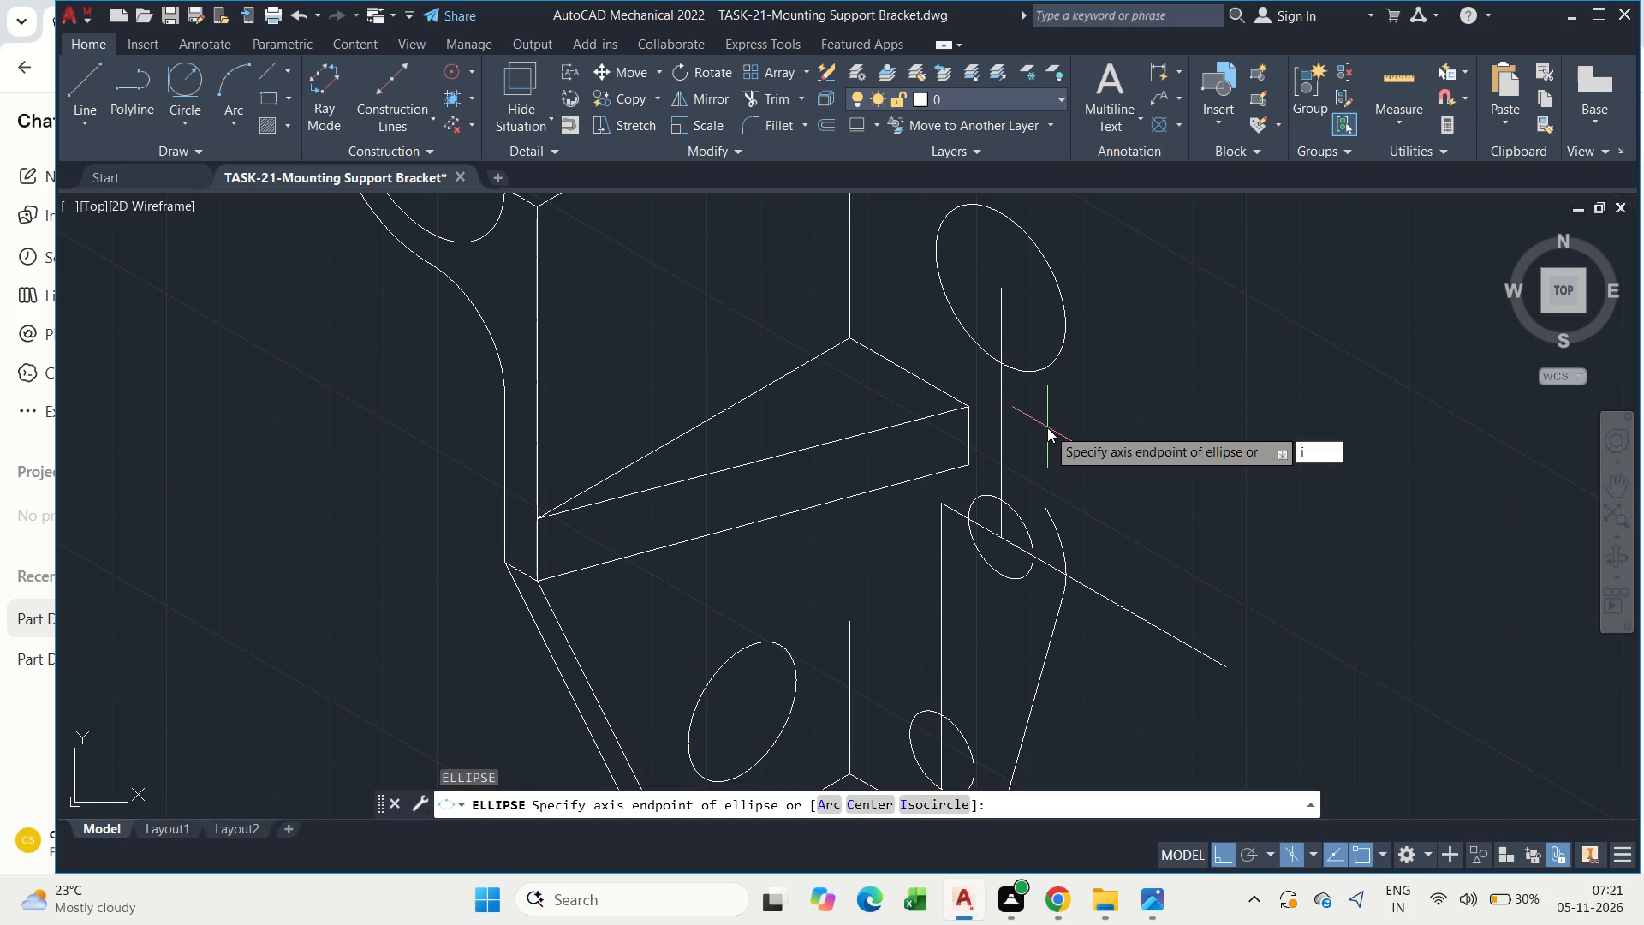
key("space")
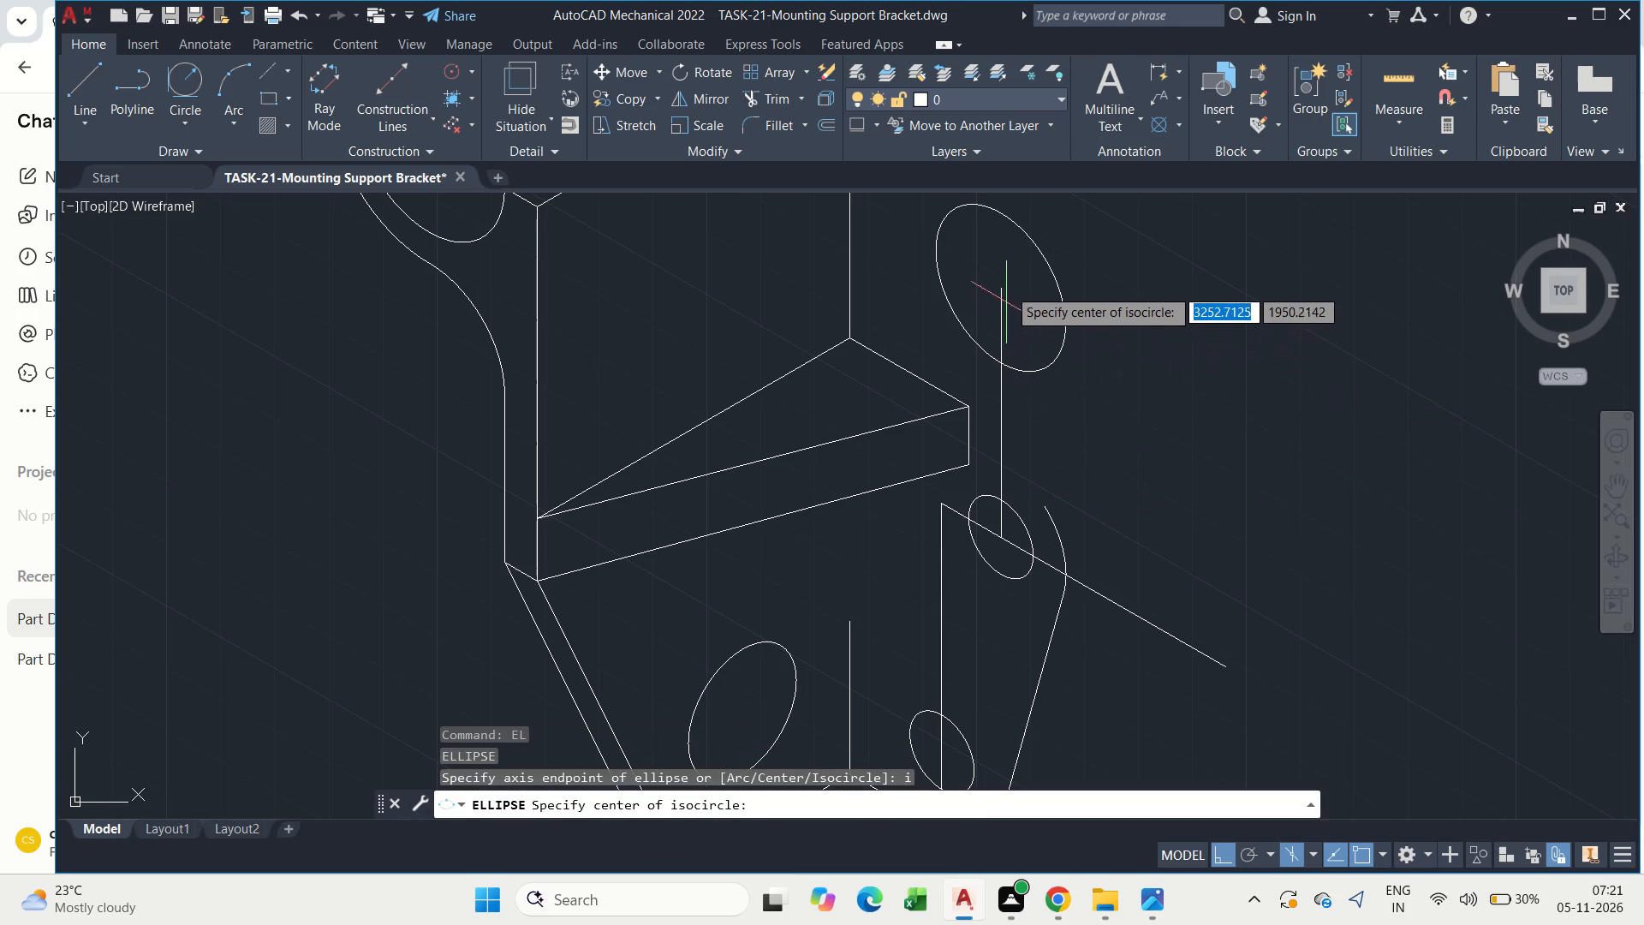
left_click_drag(1006, 282, 1032, 305)
type("d 12")
key("Return")
key("Escape")
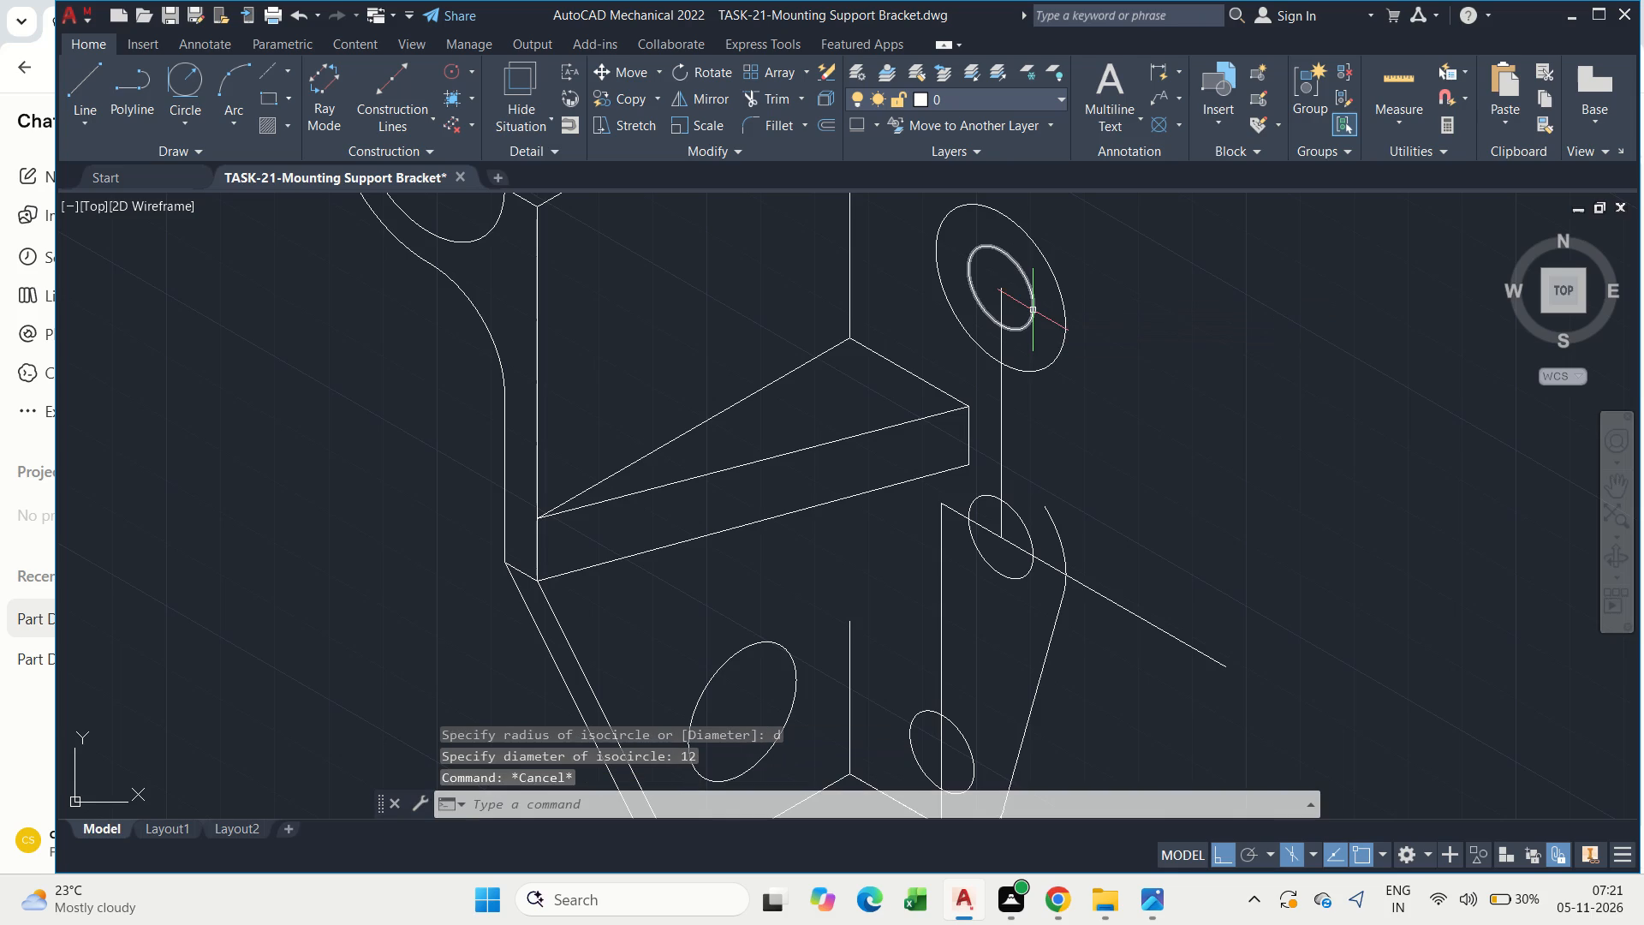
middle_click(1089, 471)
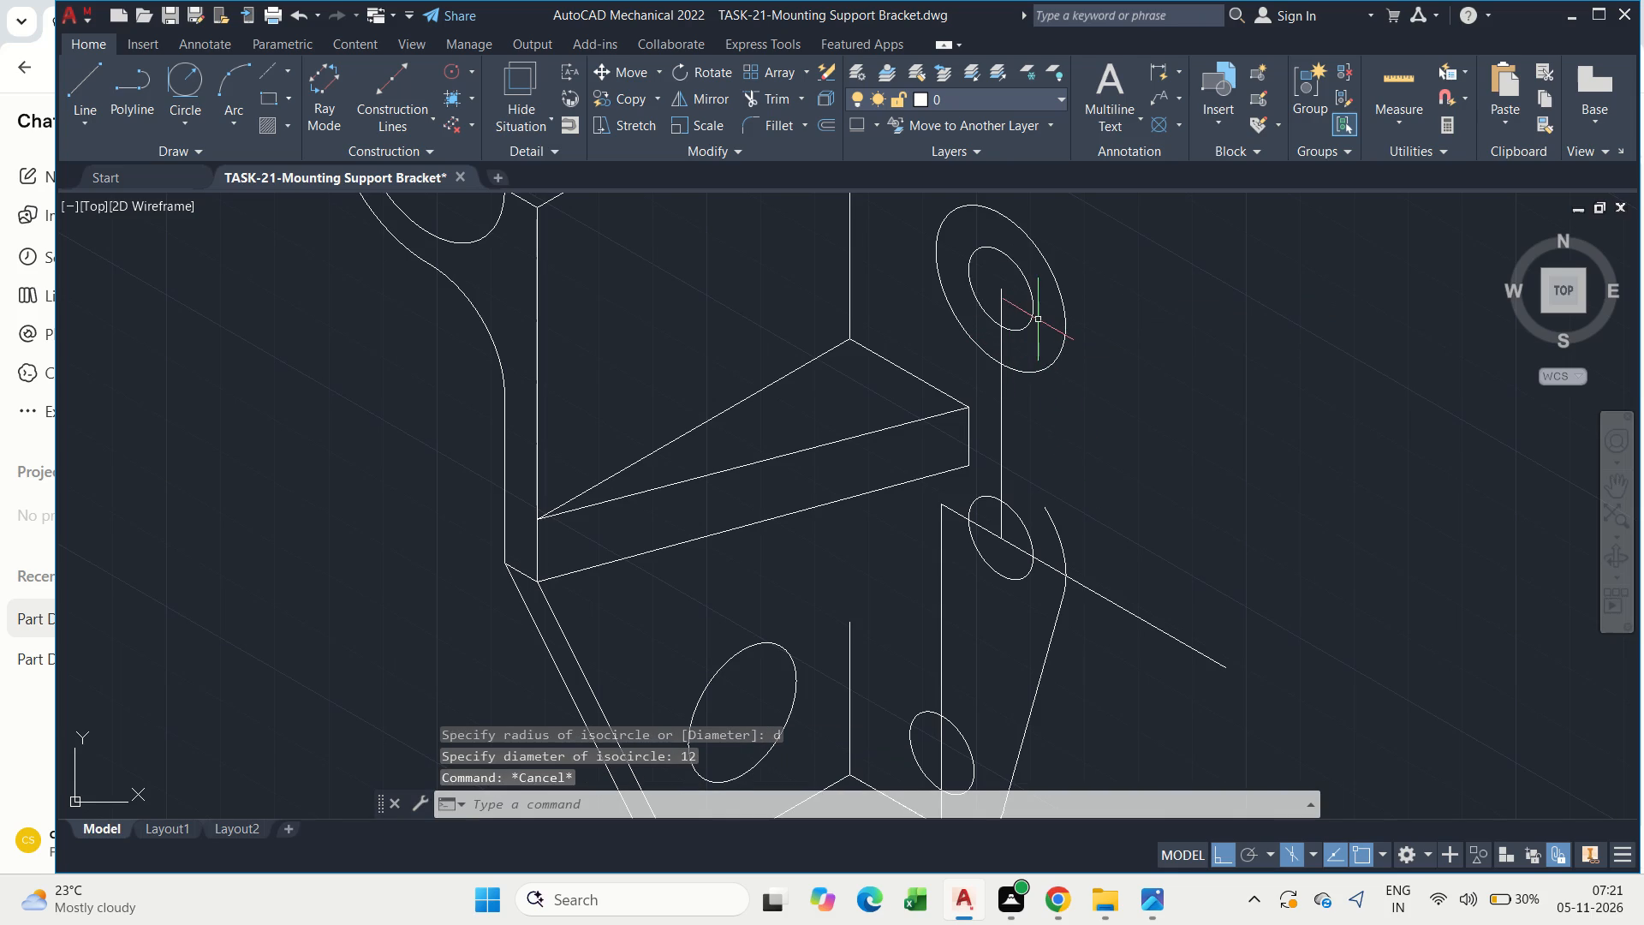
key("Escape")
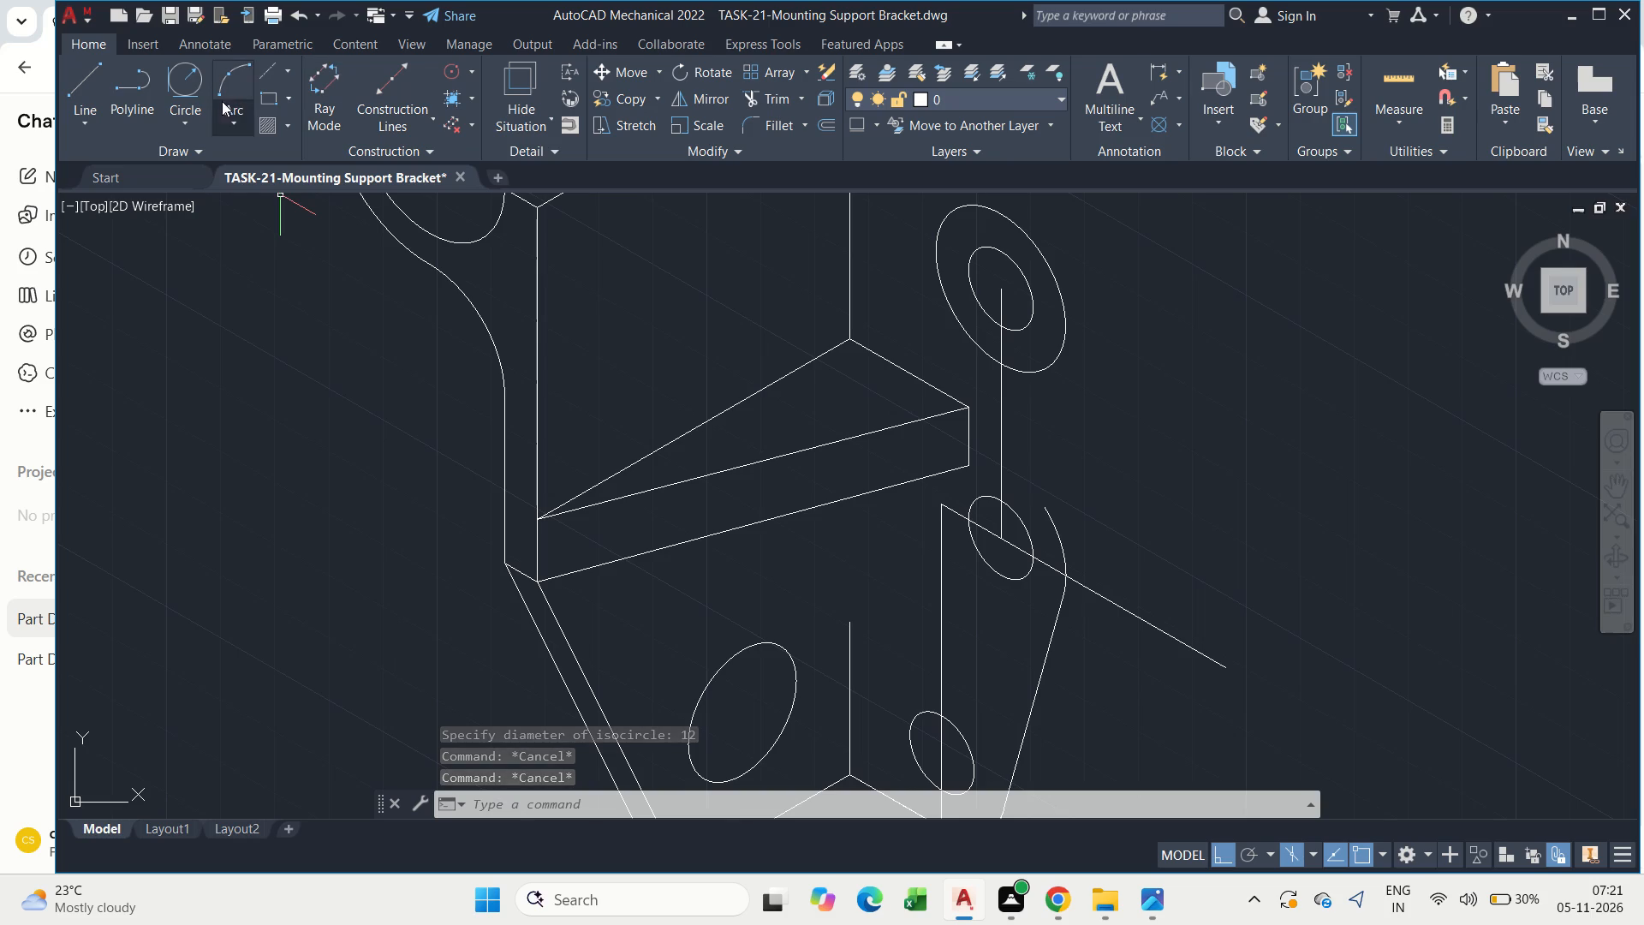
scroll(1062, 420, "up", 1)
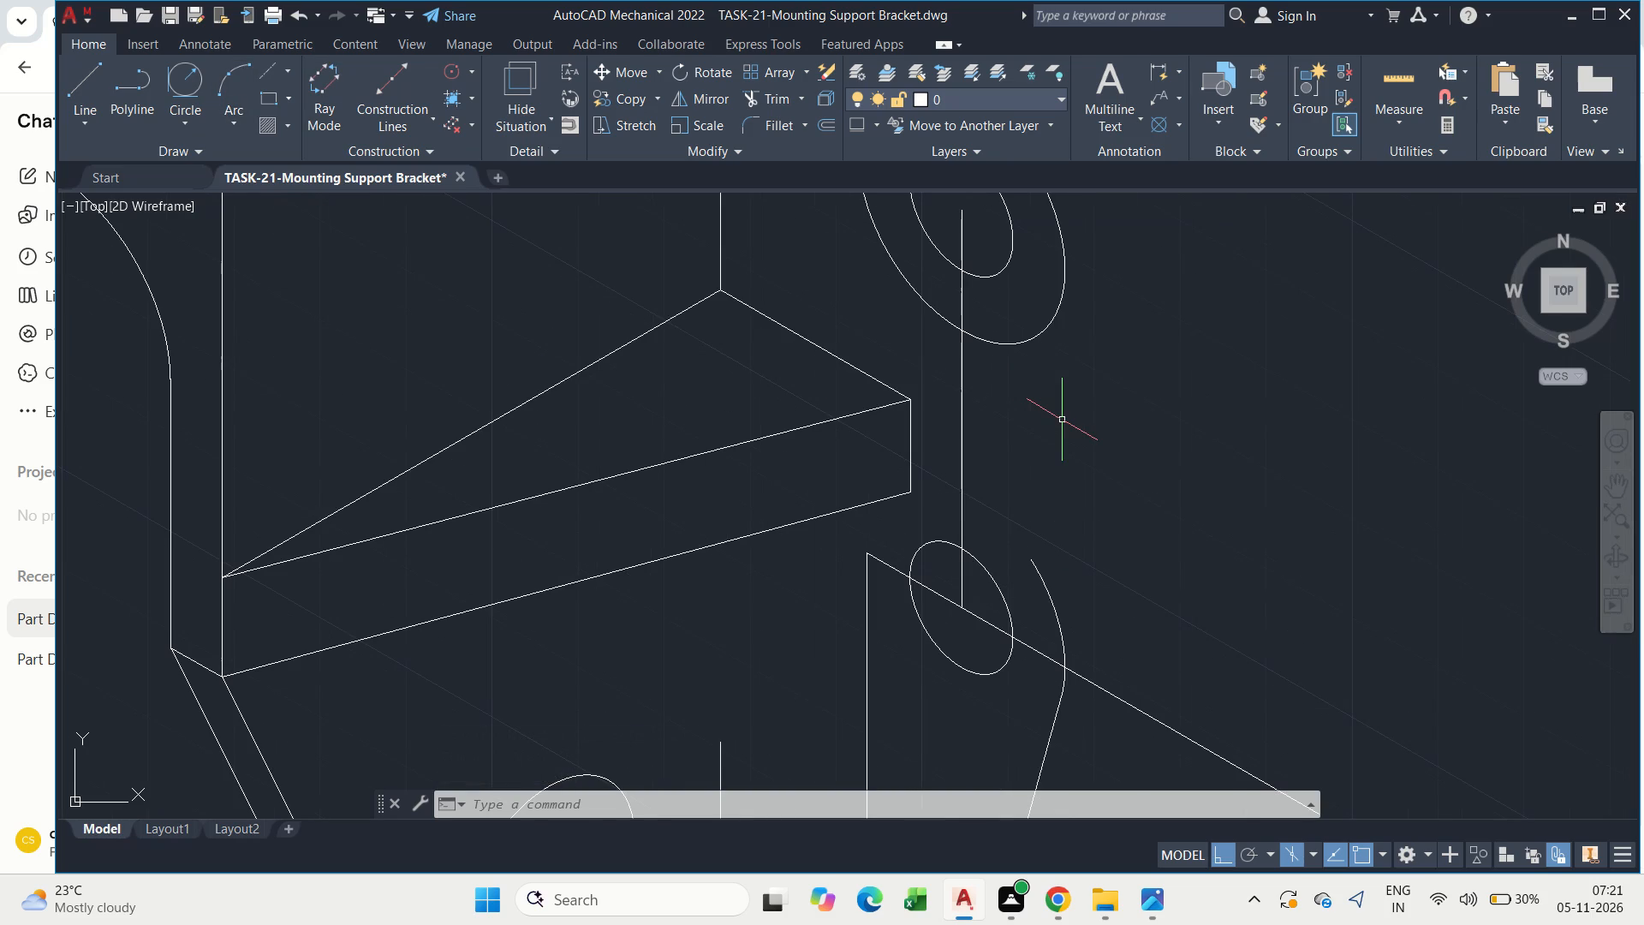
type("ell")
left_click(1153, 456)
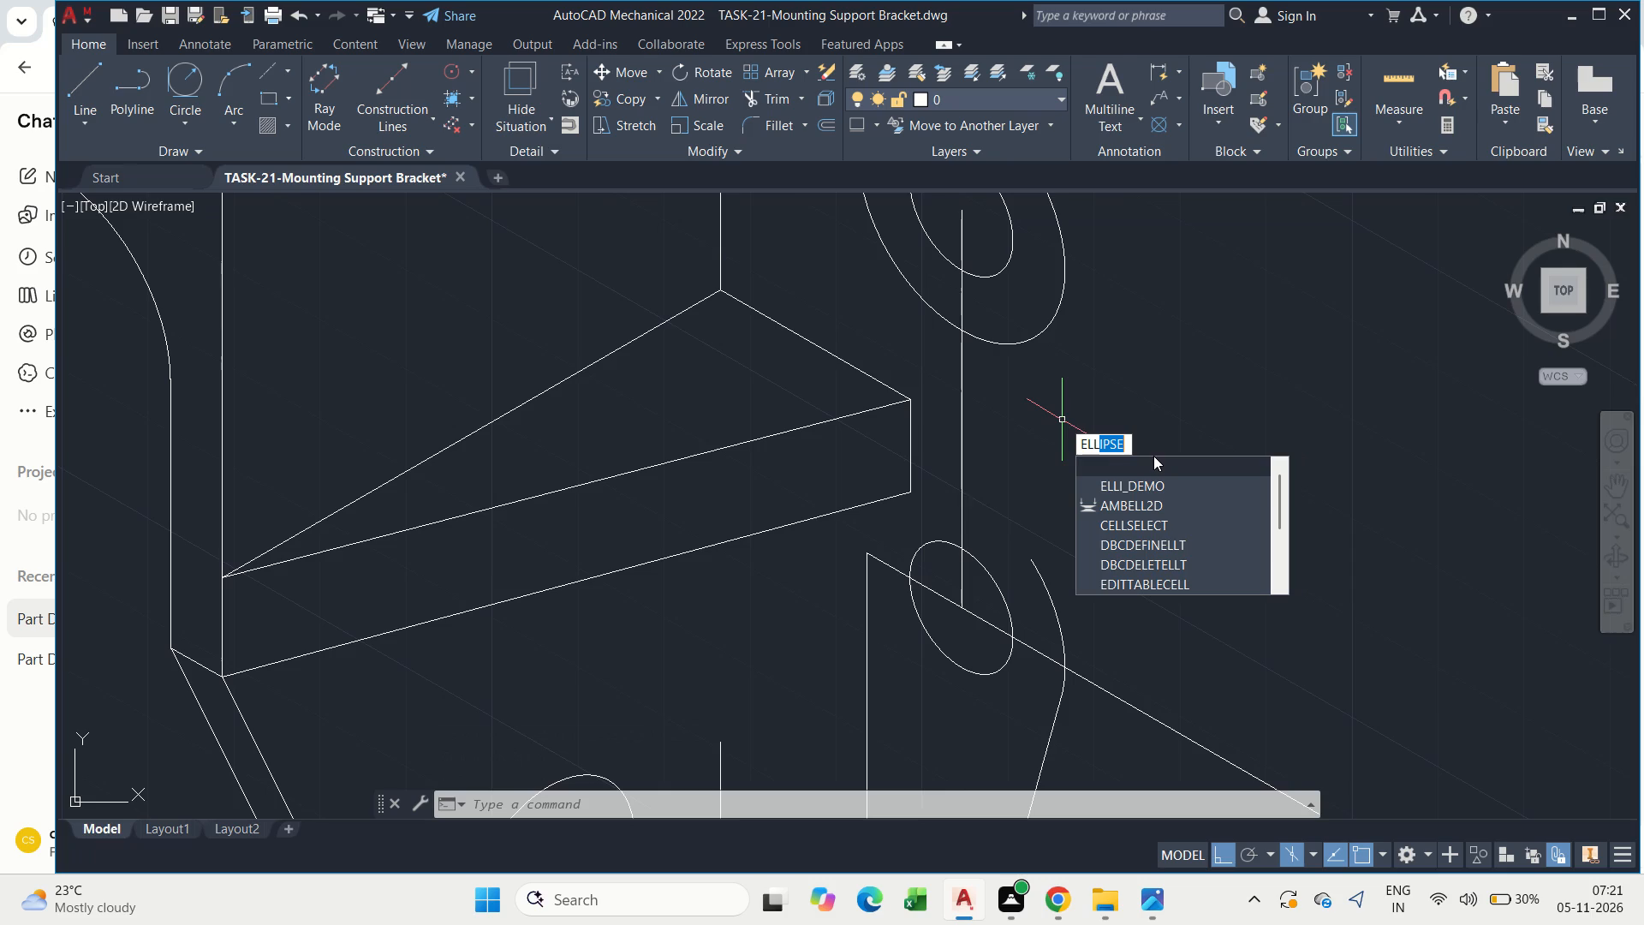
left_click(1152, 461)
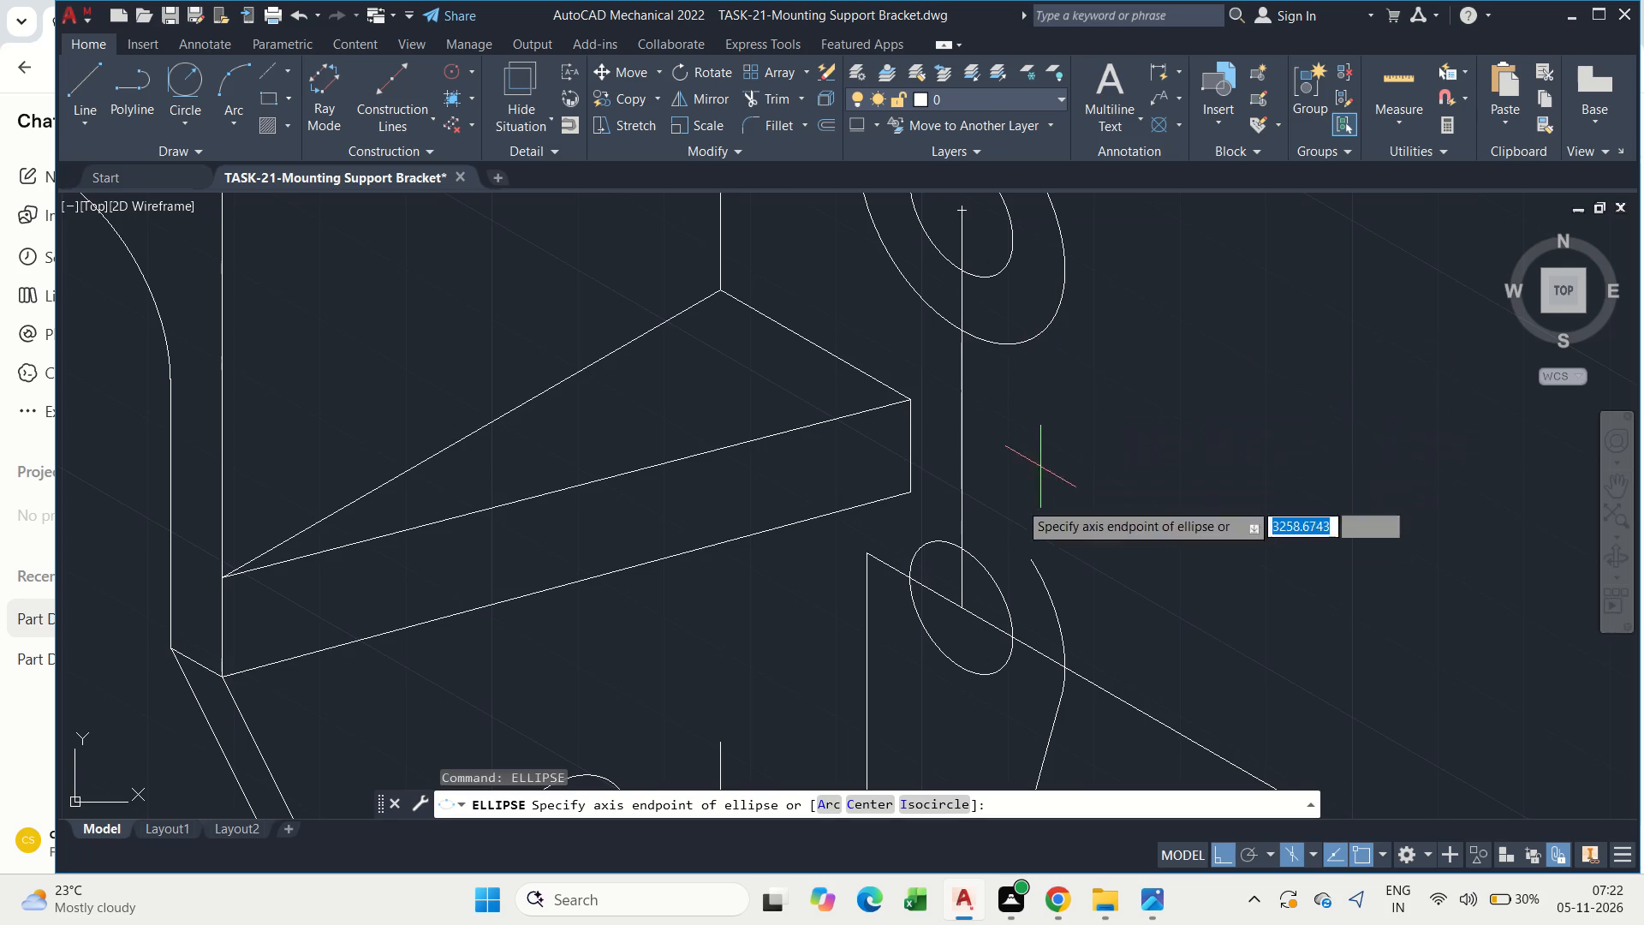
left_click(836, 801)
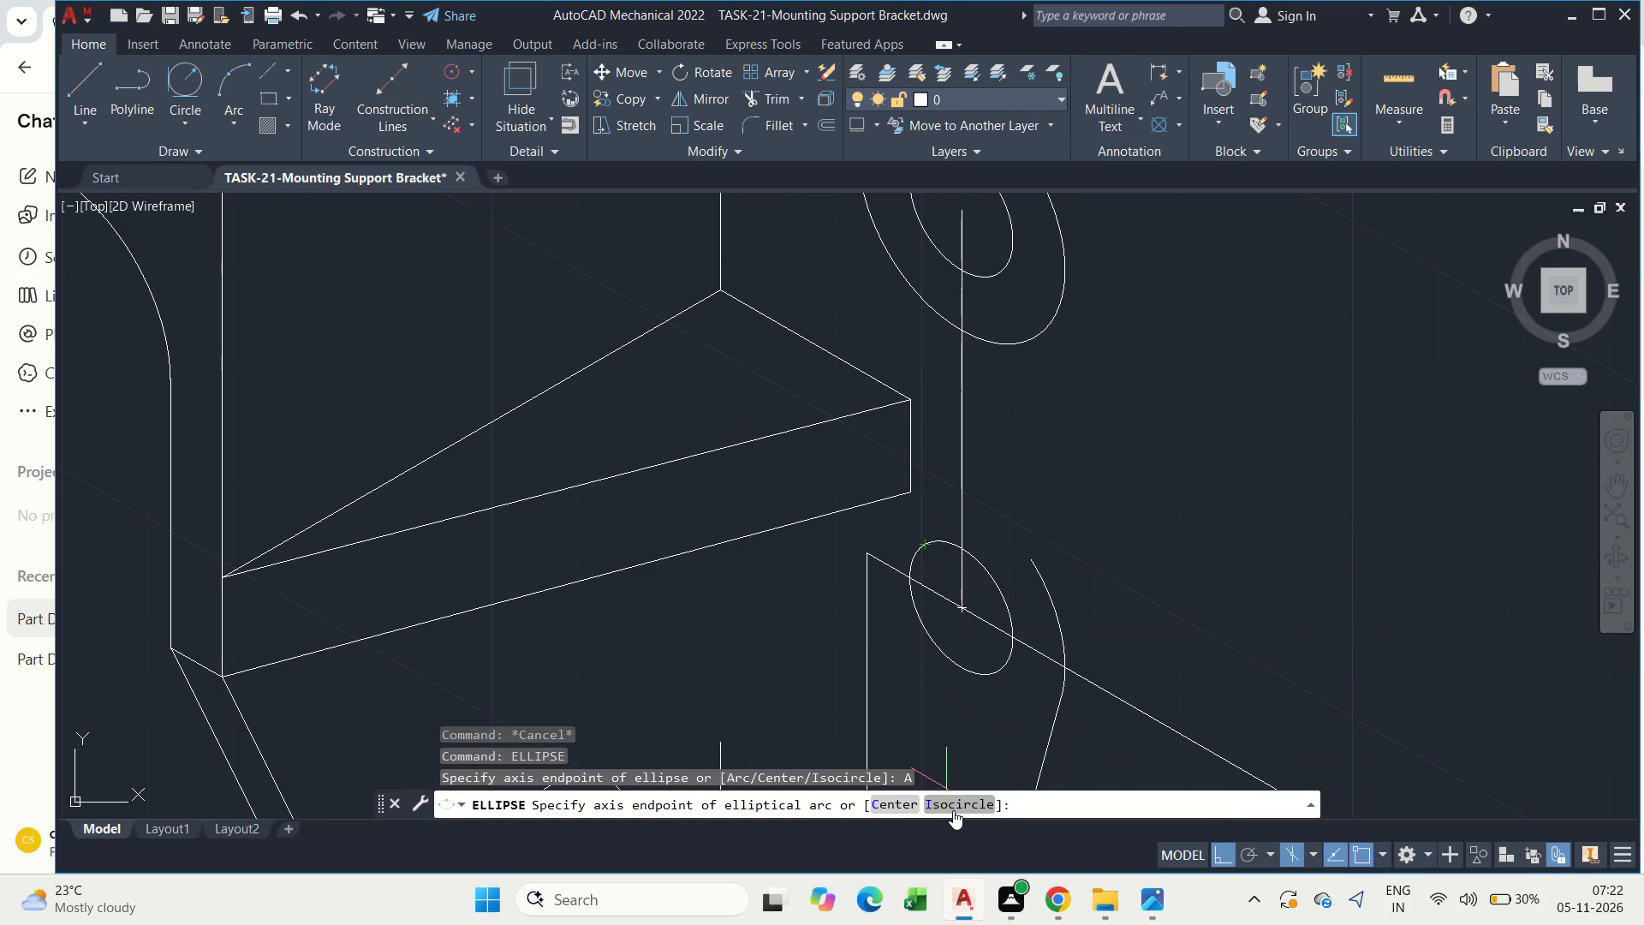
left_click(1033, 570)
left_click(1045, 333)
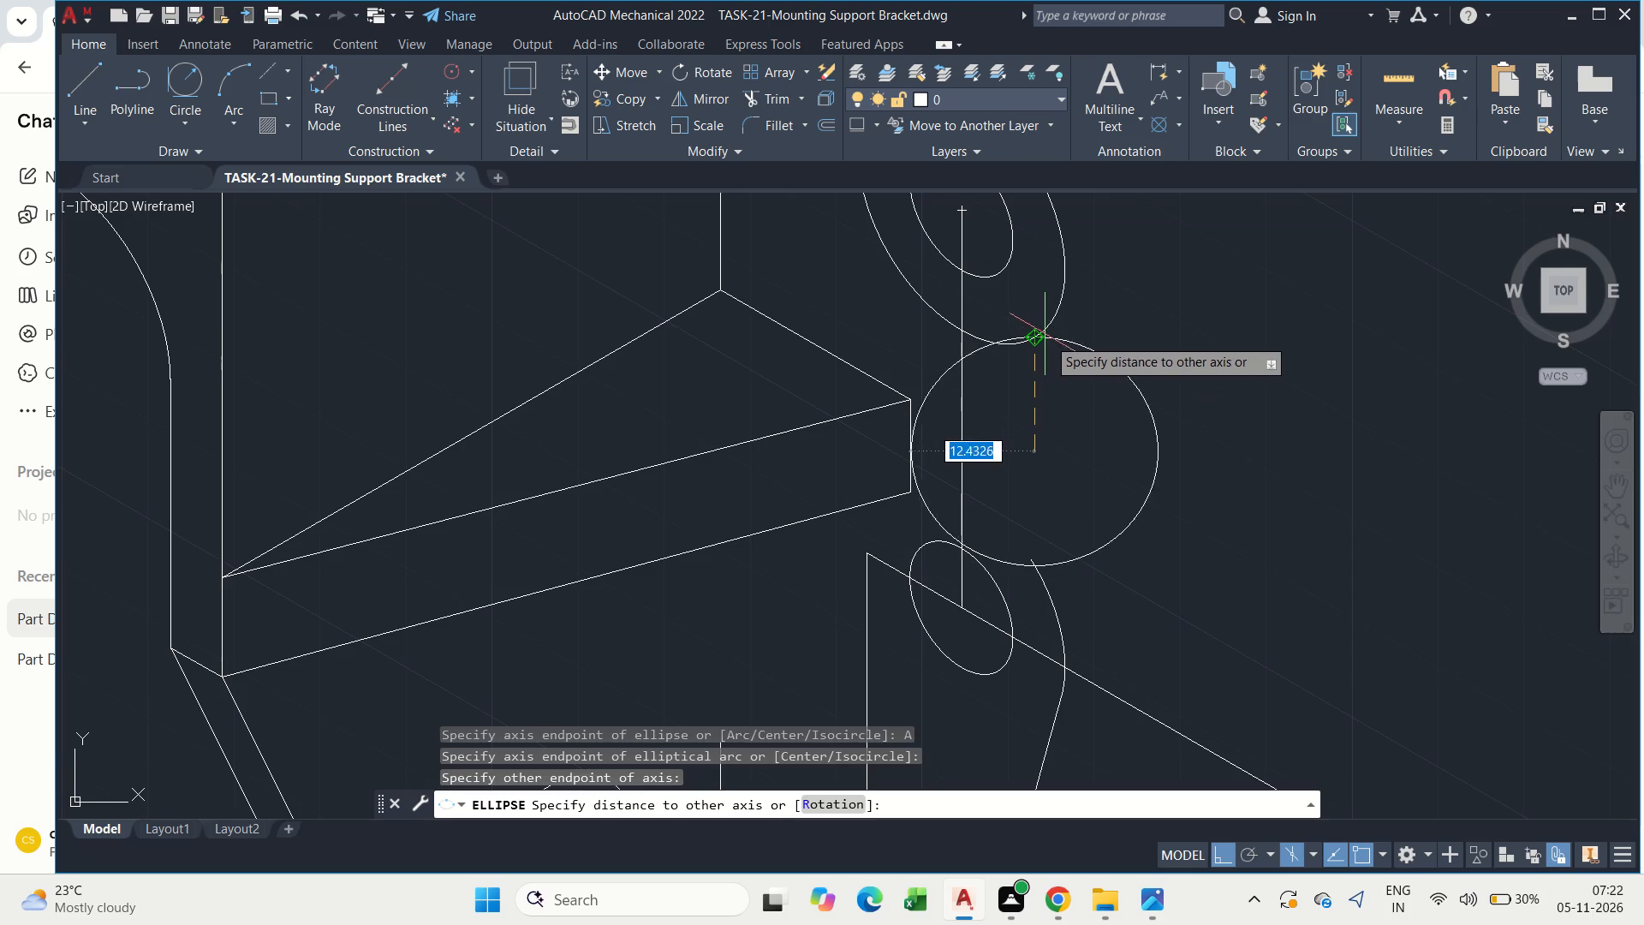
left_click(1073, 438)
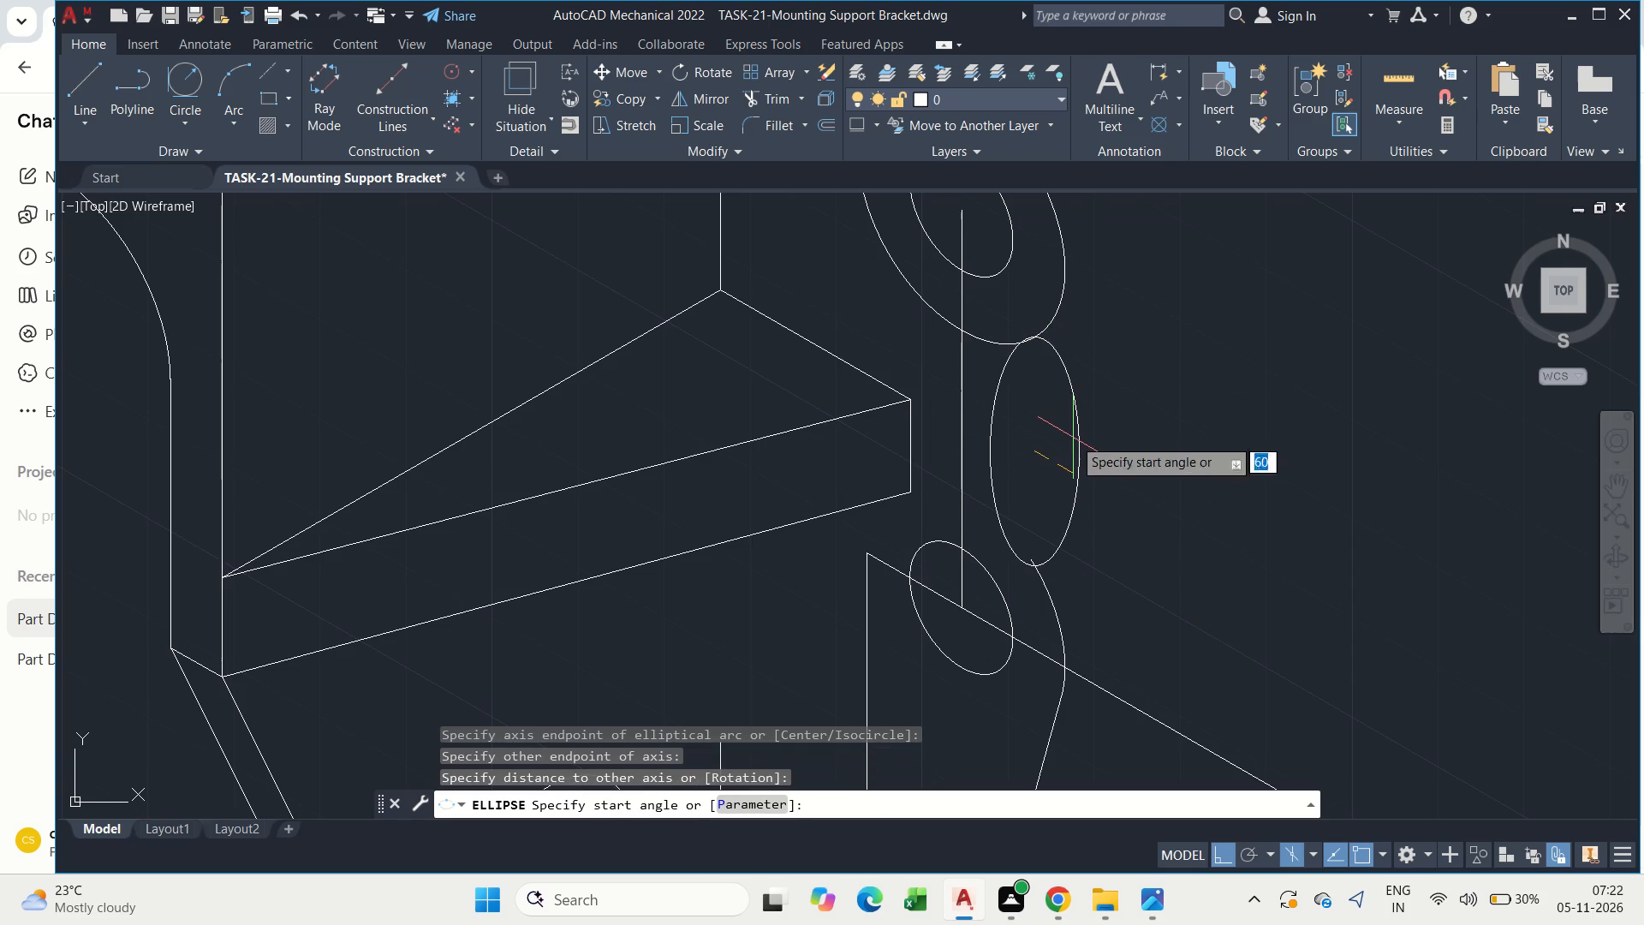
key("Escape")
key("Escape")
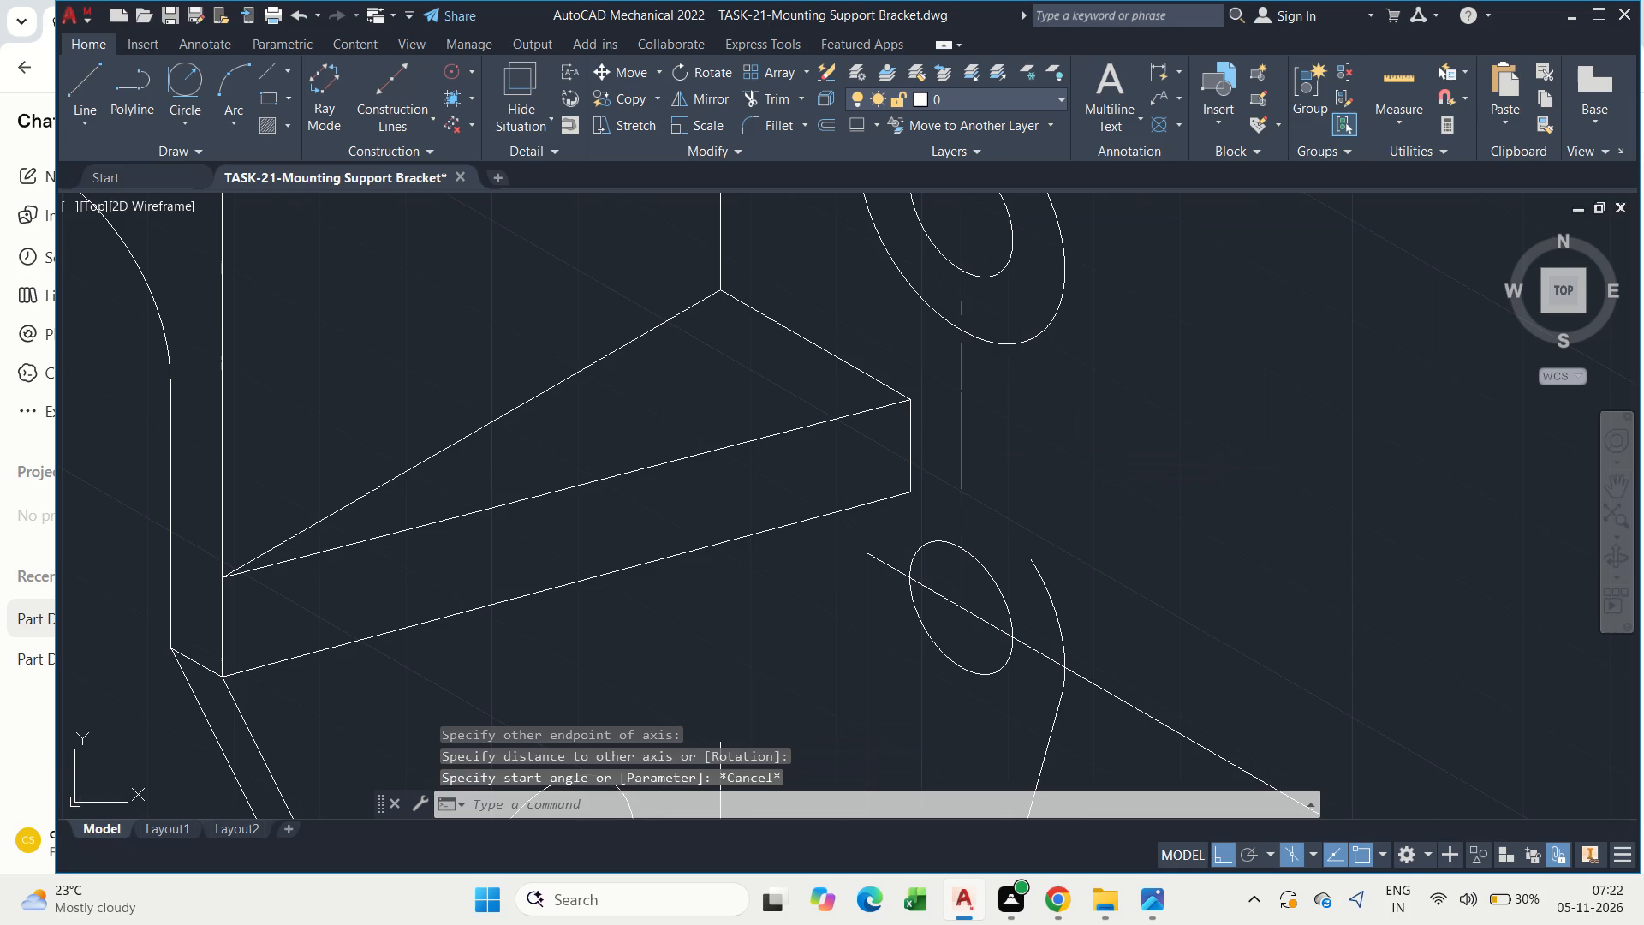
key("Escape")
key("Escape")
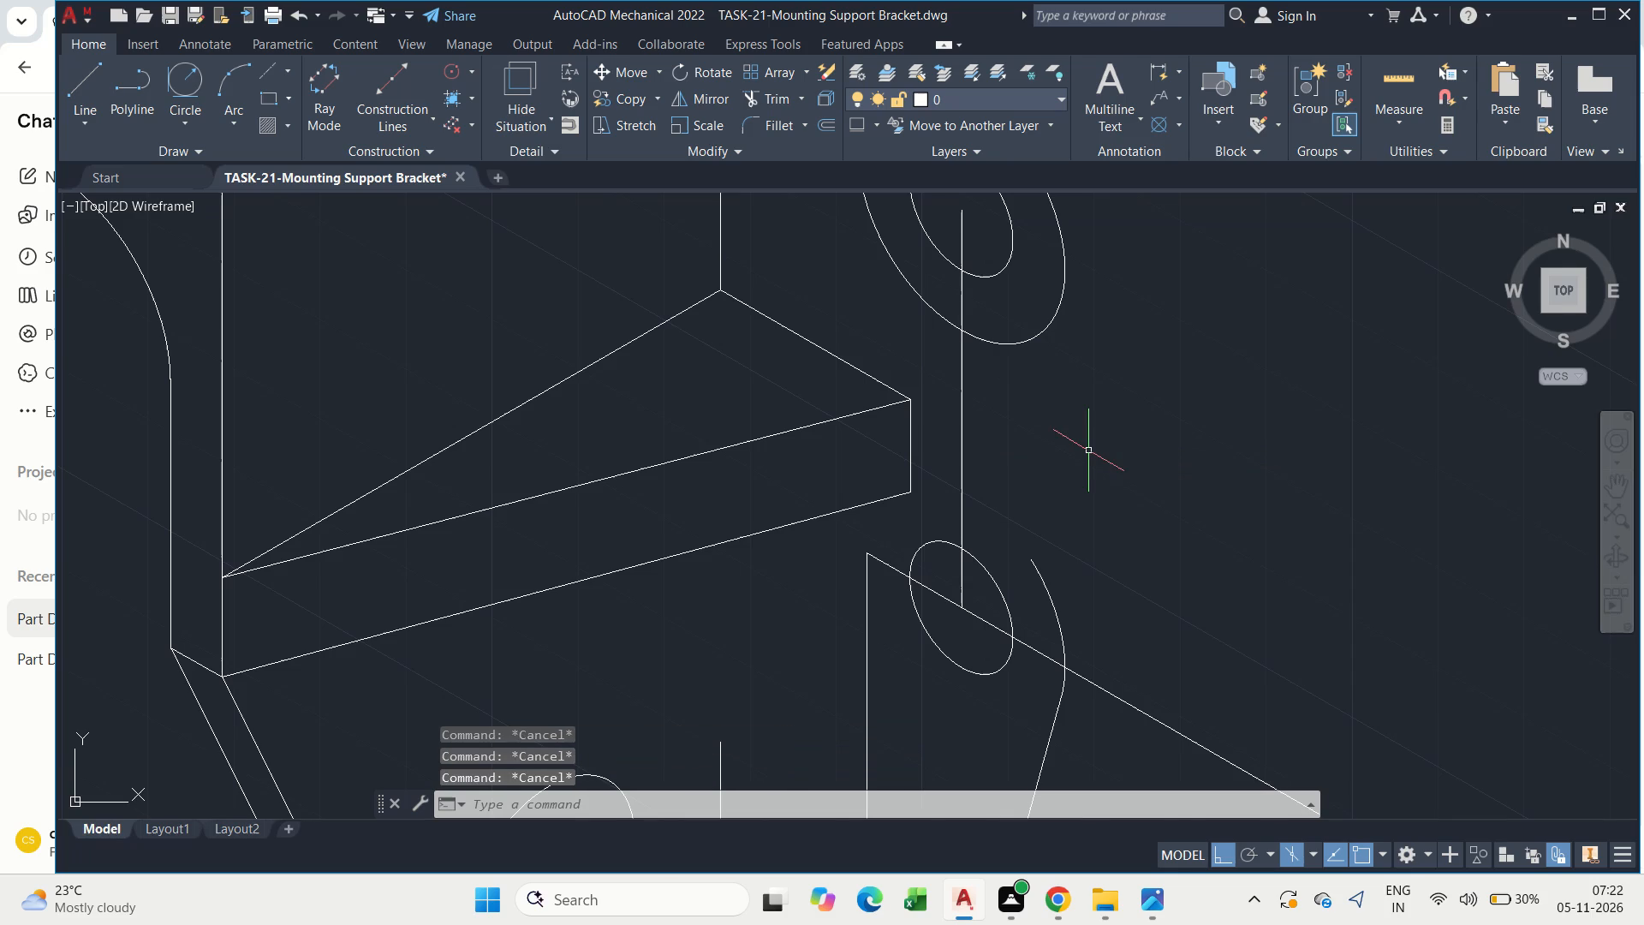
Delete the partial outer arc of the lower lug on the side plate.
left_click_drag(1074, 569, 1063, 570)
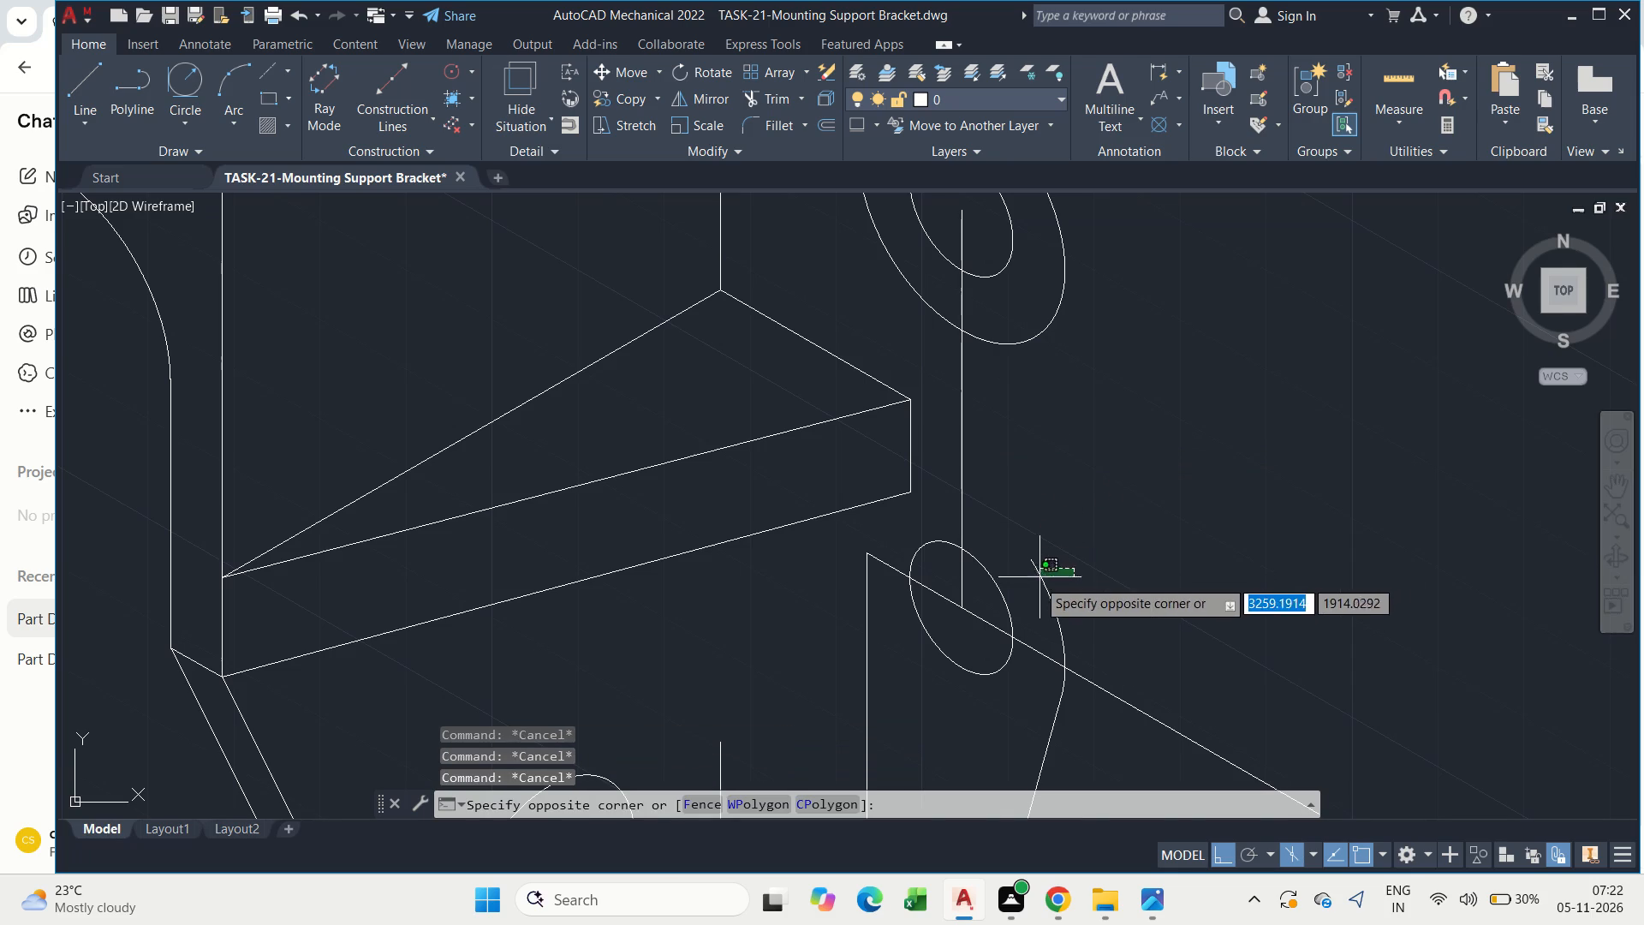
left_click(1037, 580)
key("Delete")
key("Escape")
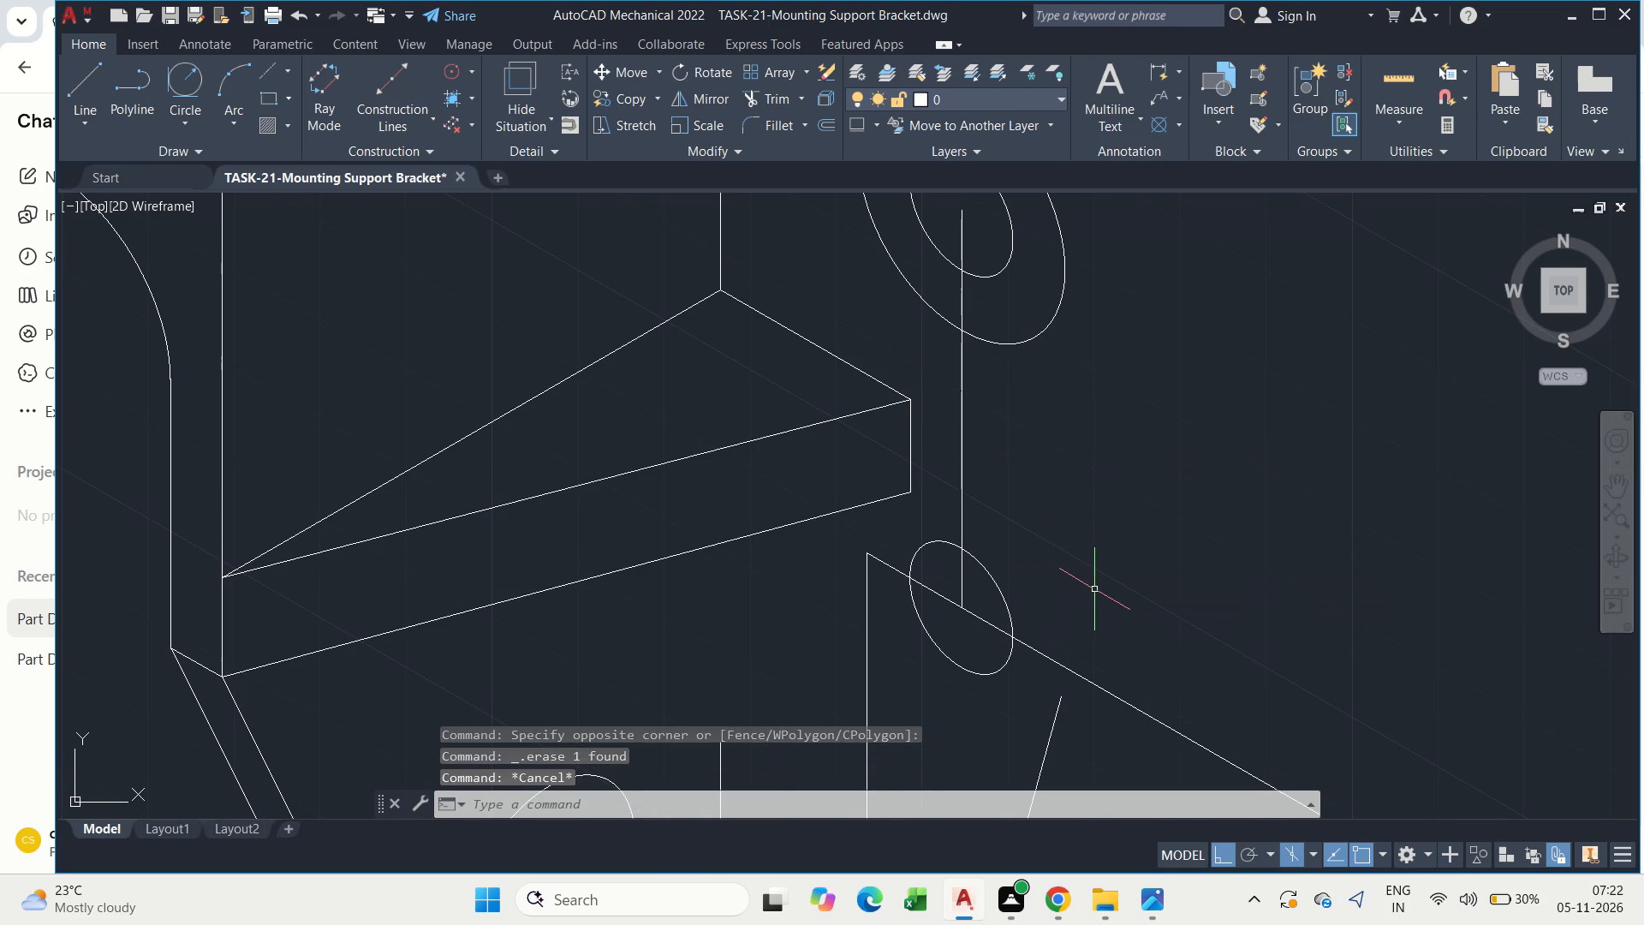
Copy the upper lug's outer isocircle from its centre to the centre of the lower lug's hole.
left_click_drag(1047, 269, 1046, 260)
left_click(1057, 357)
left_click_drag(1037, 351, 1022, 332)
left_click(1021, 332)
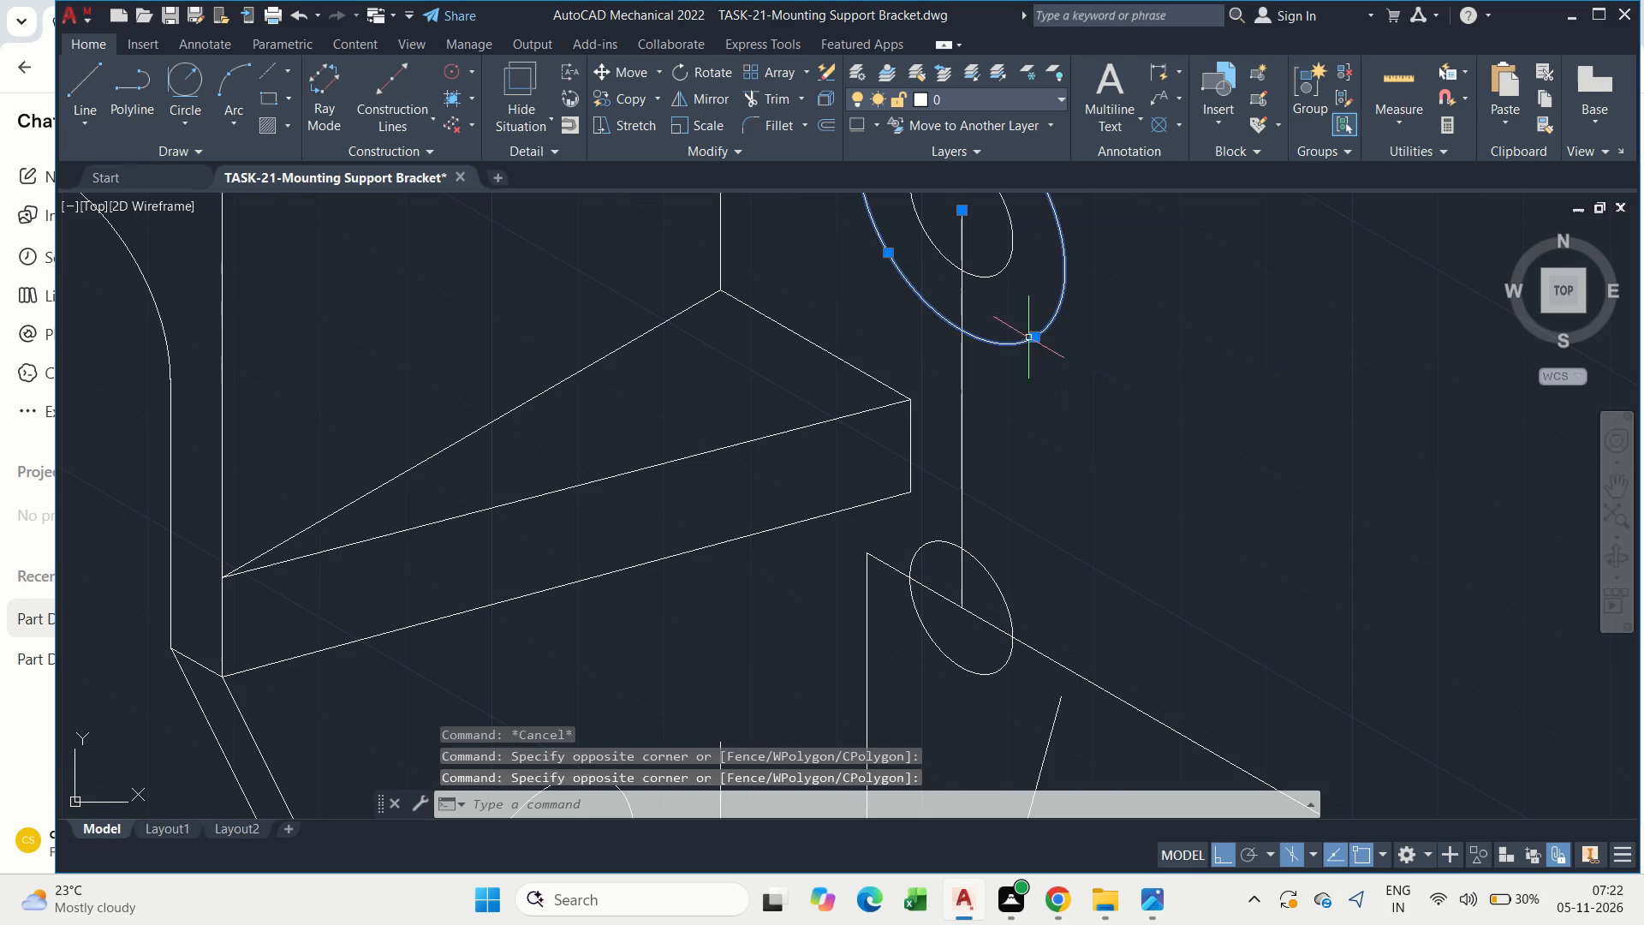
key("c")
left_click(1187, 472)
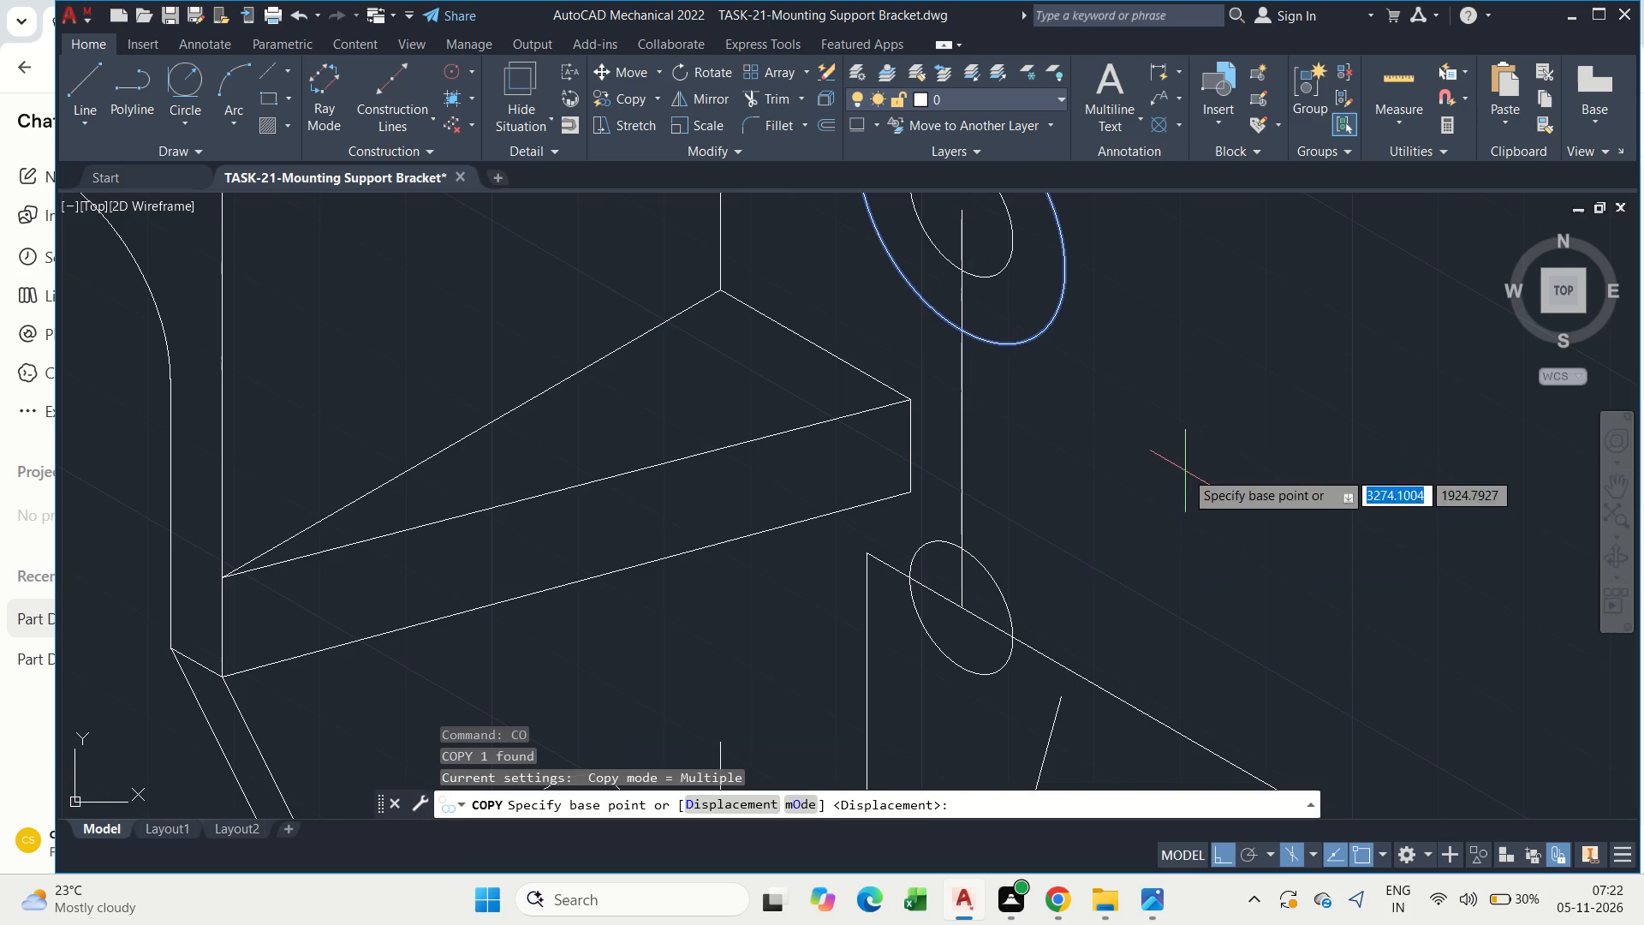
left_click(962, 213)
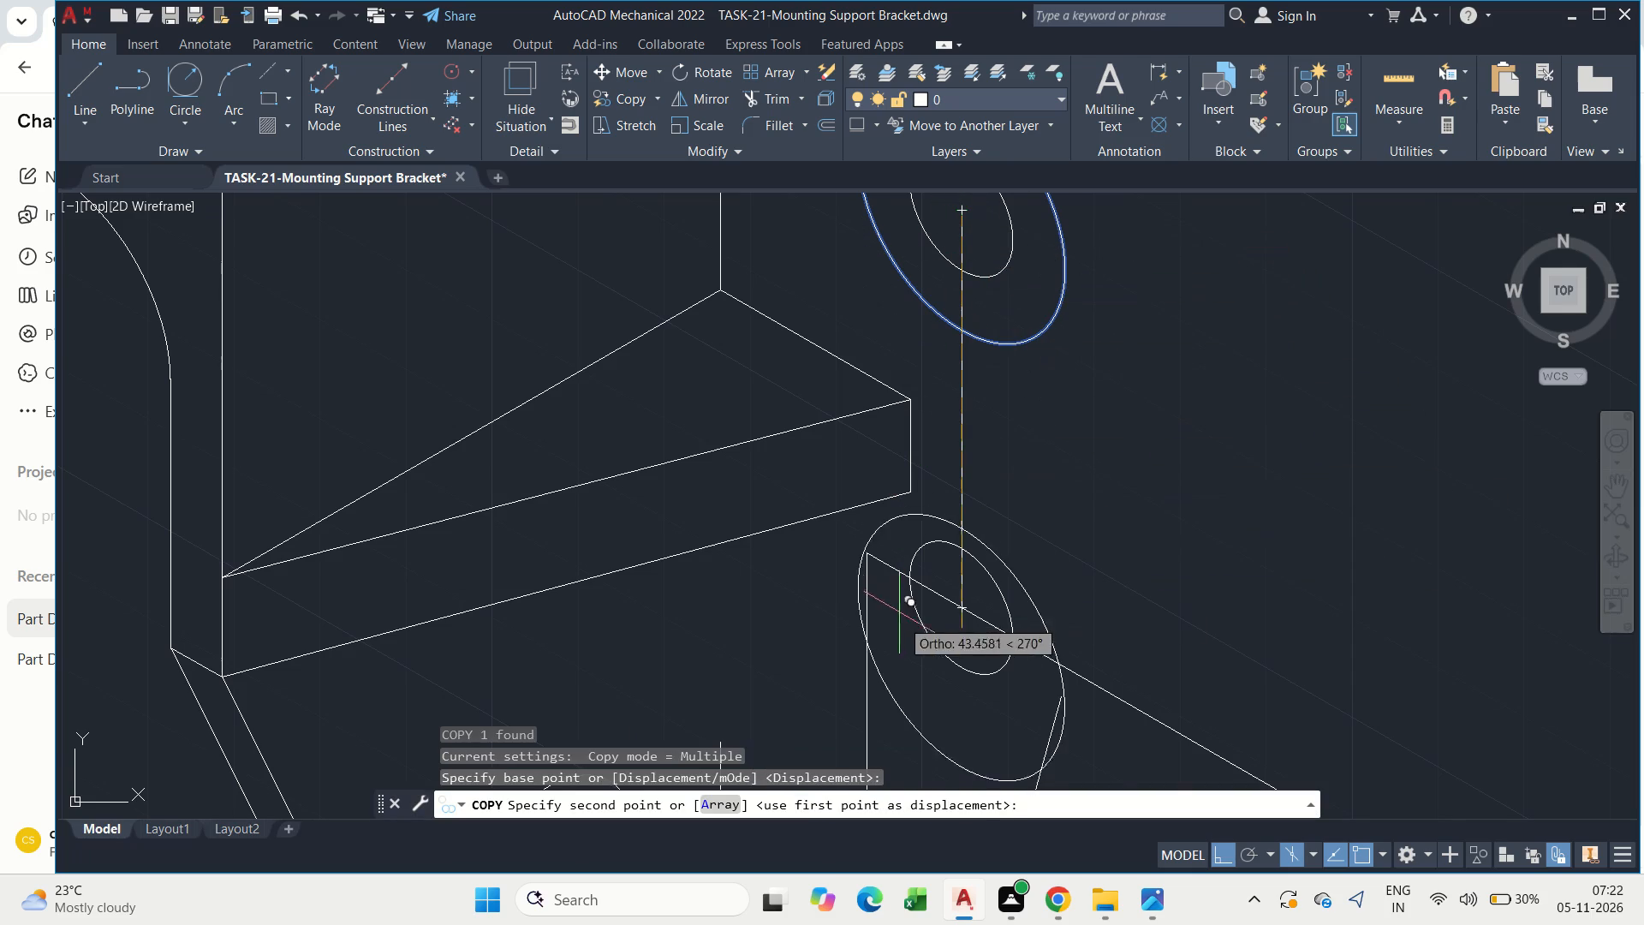
left_click(956, 606)
key("Escape")
Examine where the lower lug's outer isocircle meets the side plate's inclined edge.
middle_click(1019, 630)
scroll(1019, 630, "down", 1)
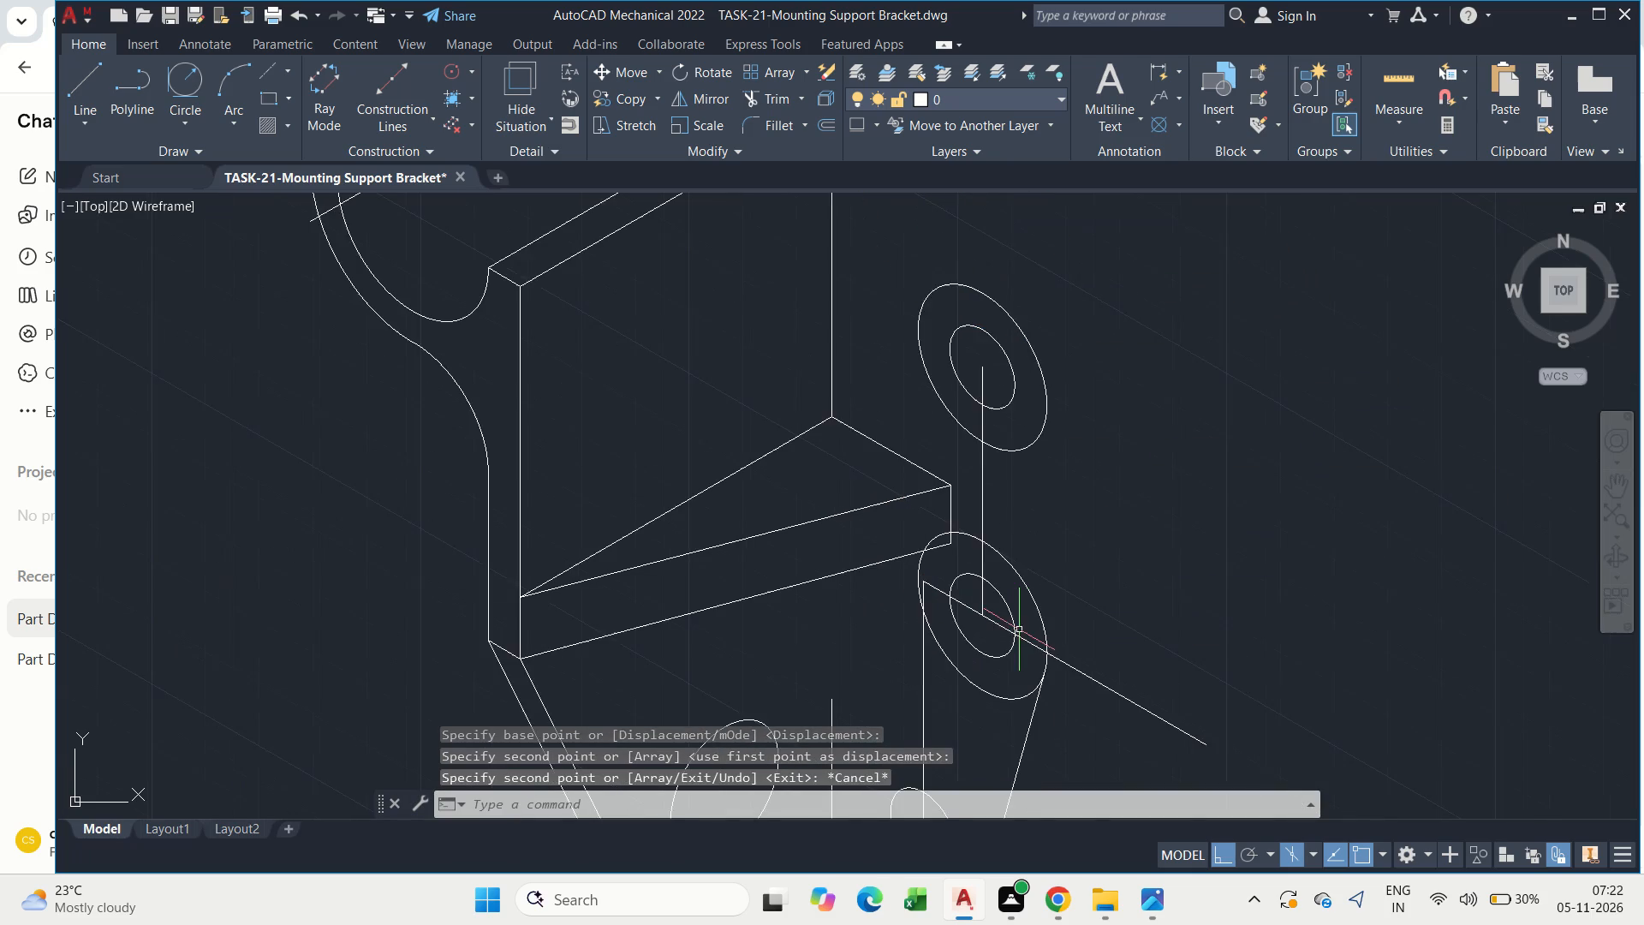
scroll(1048, 659, "up", 6)
middle_click_drag(1009, 646, 1061, 497)
scroll(1061, 497, "down", 4)
middle_click_drag(1060, 493, 1062, 542)
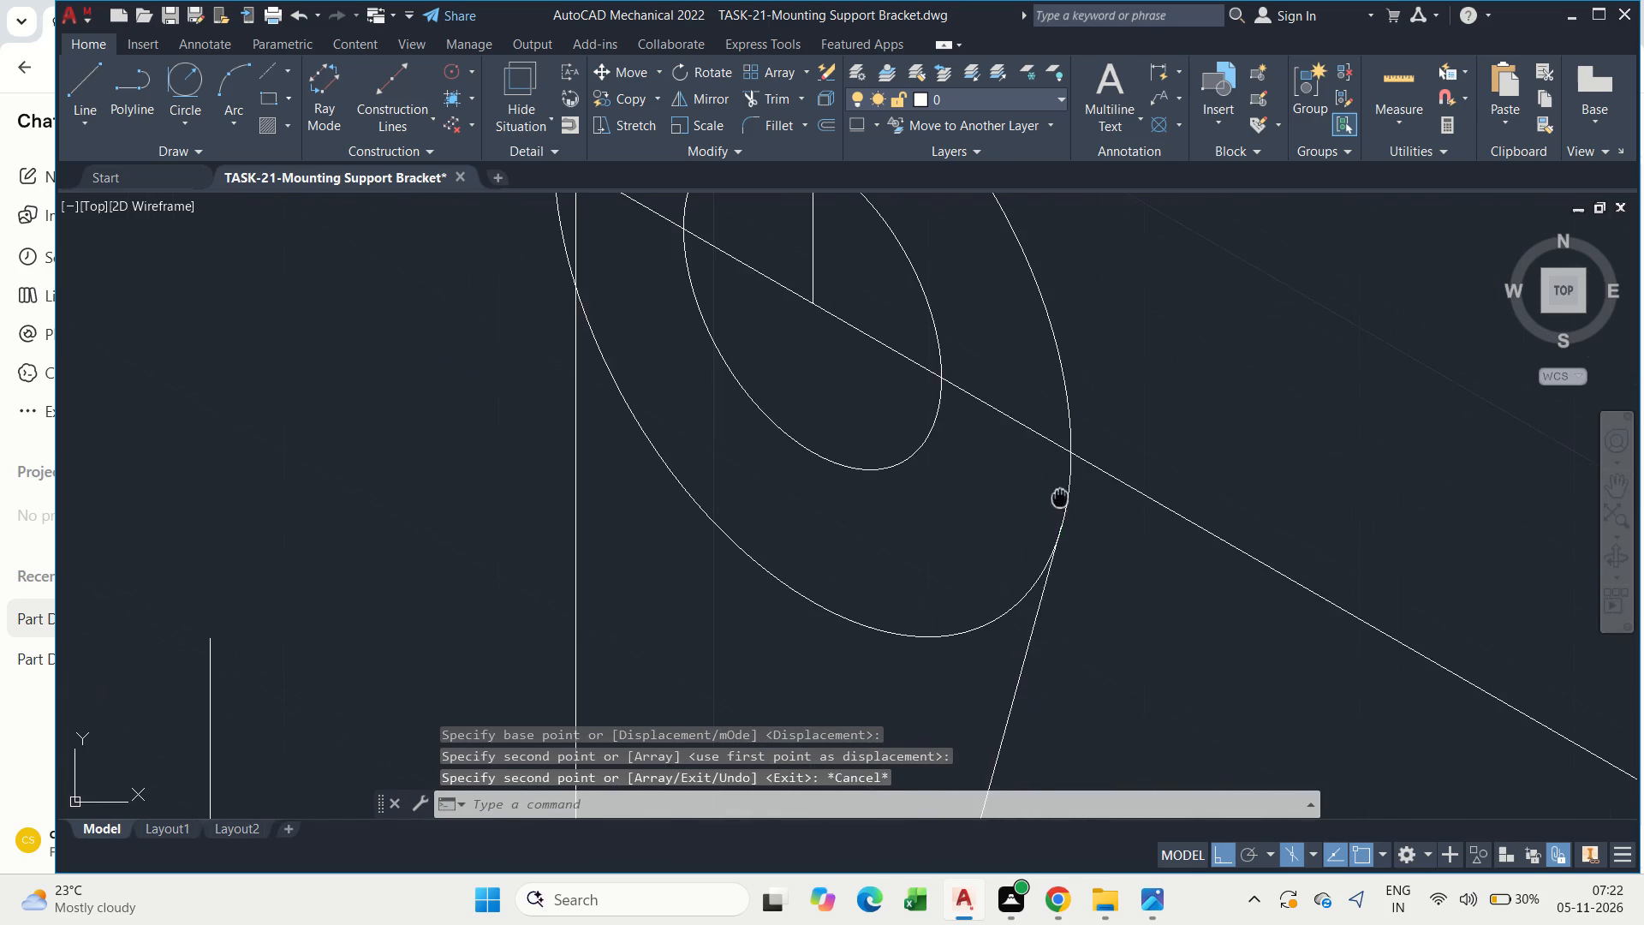
middle_click_drag(1062, 542, 1070, 647)
scroll(1070, 647, "down", 2)
key("Escape")
scroll(1057, 521, "down", 1)
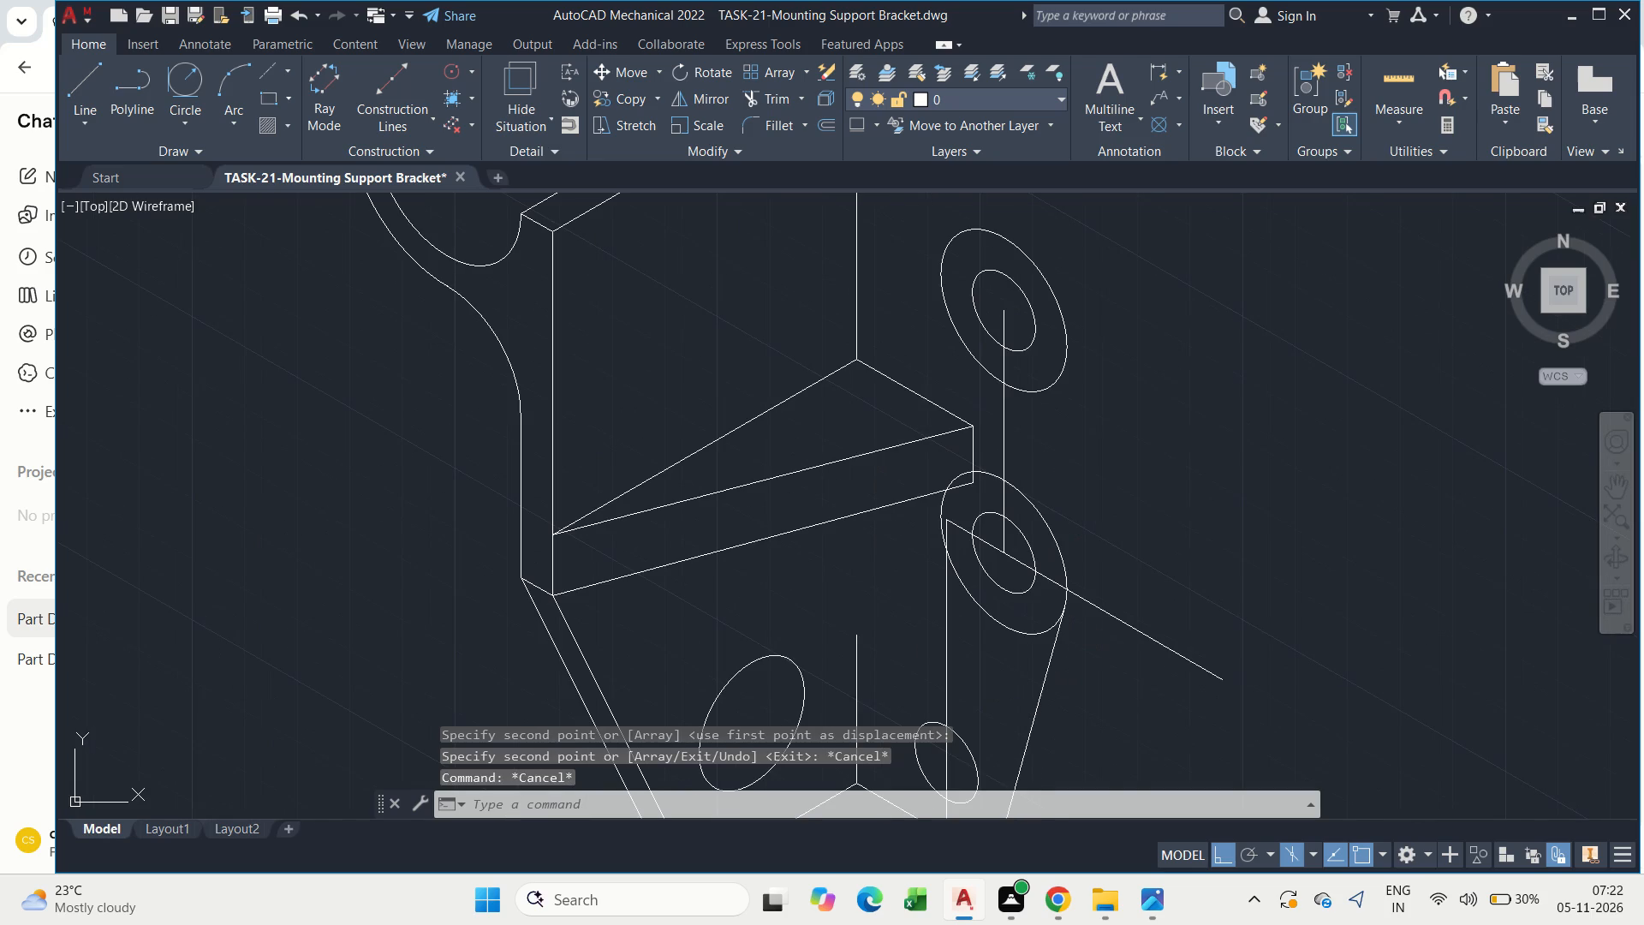
Draw a vertical line from the lower quadrant of the upper lug's outer isocircle down to the lower lug's outer isocircle.
type("l")
key("space")
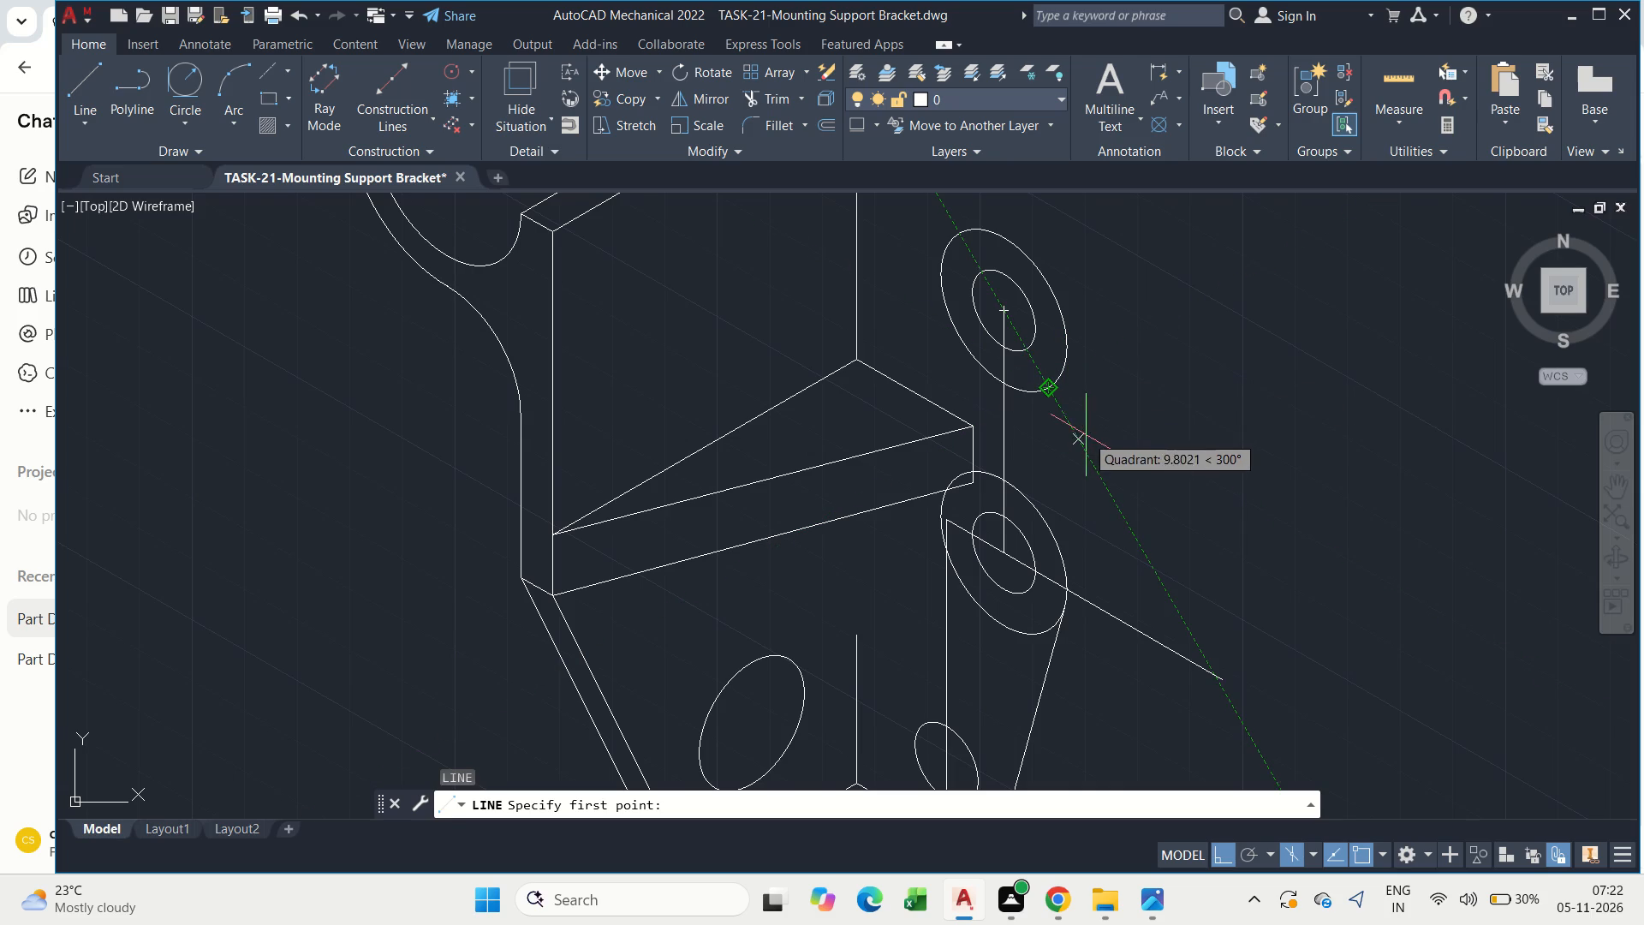
left_click(1049, 385)
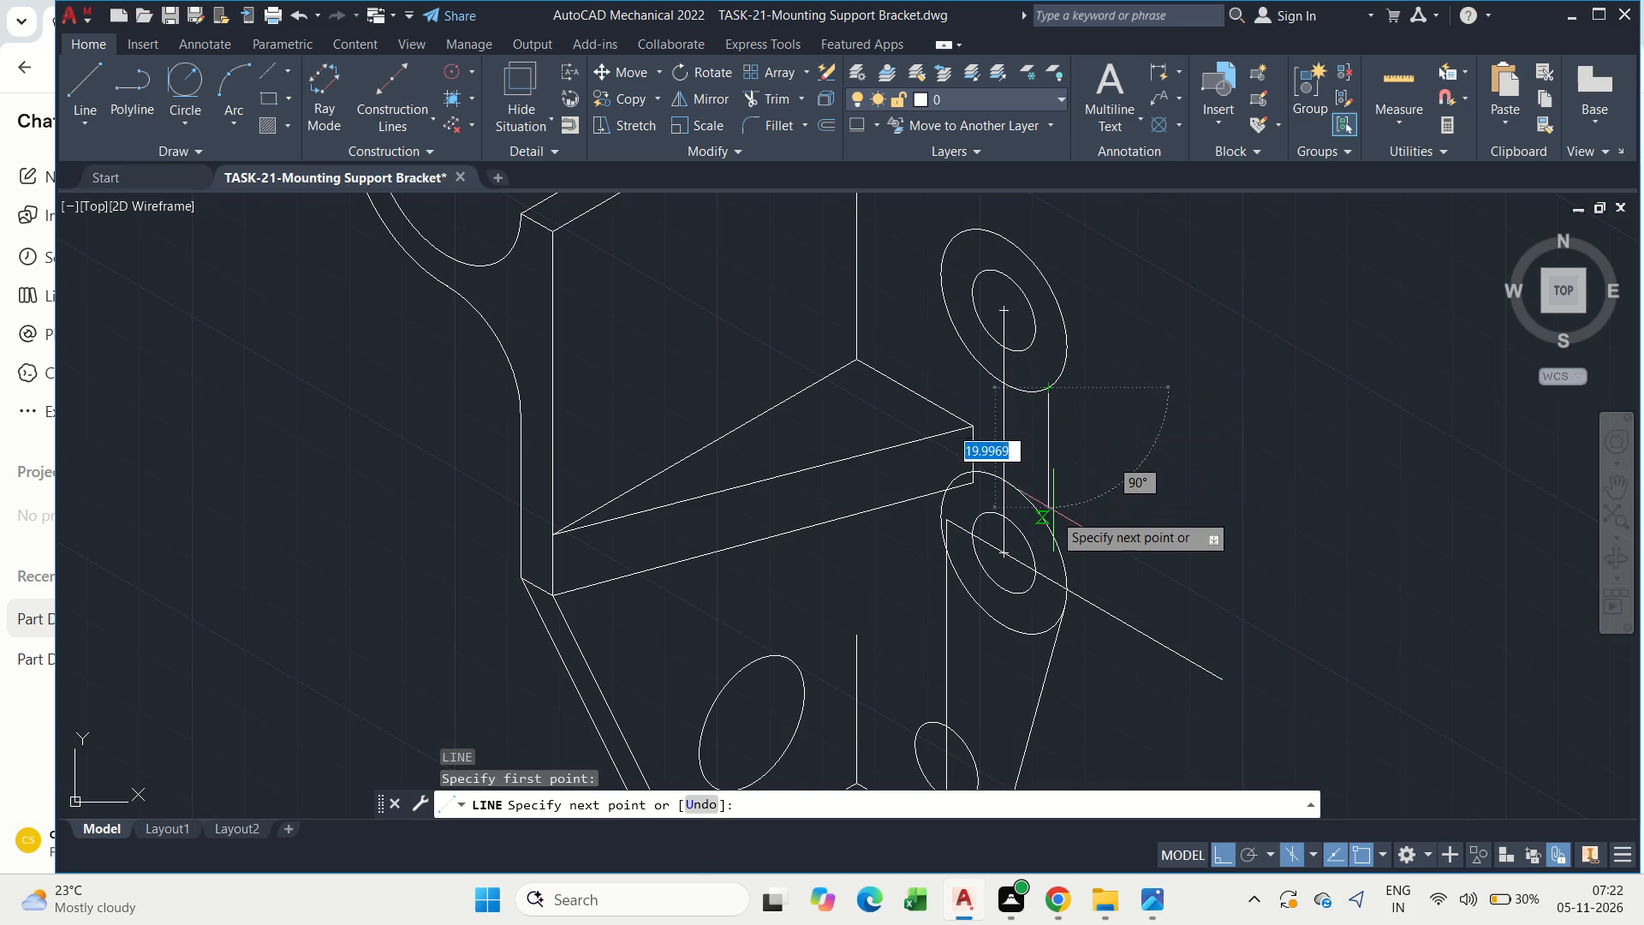
left_click(1053, 530)
key("Escape")
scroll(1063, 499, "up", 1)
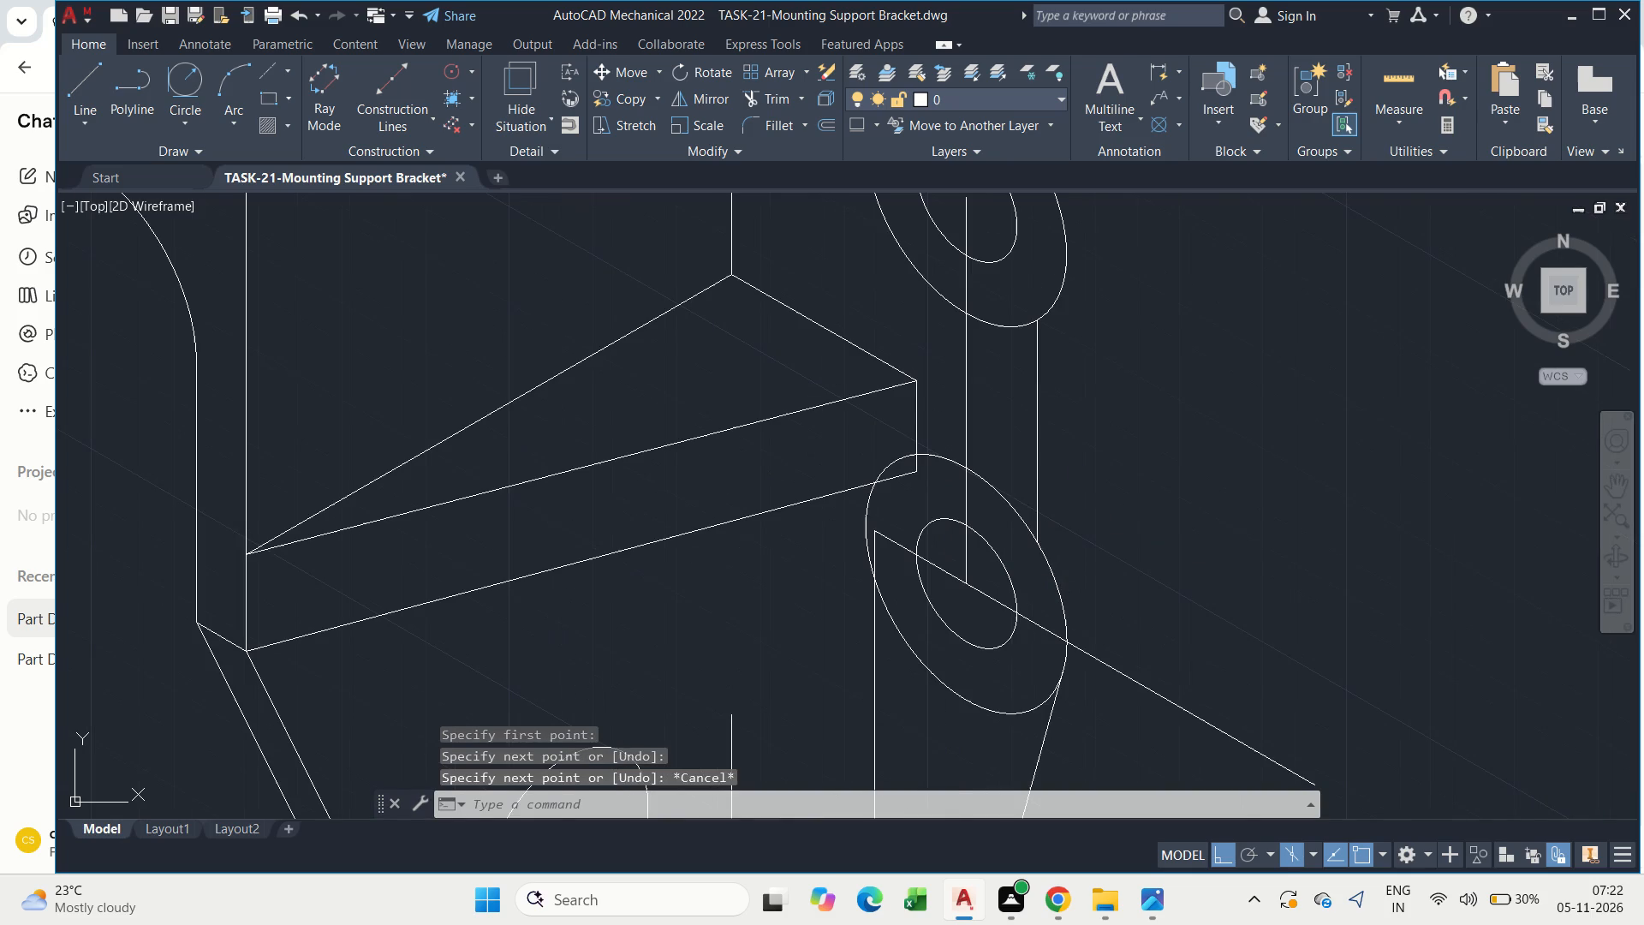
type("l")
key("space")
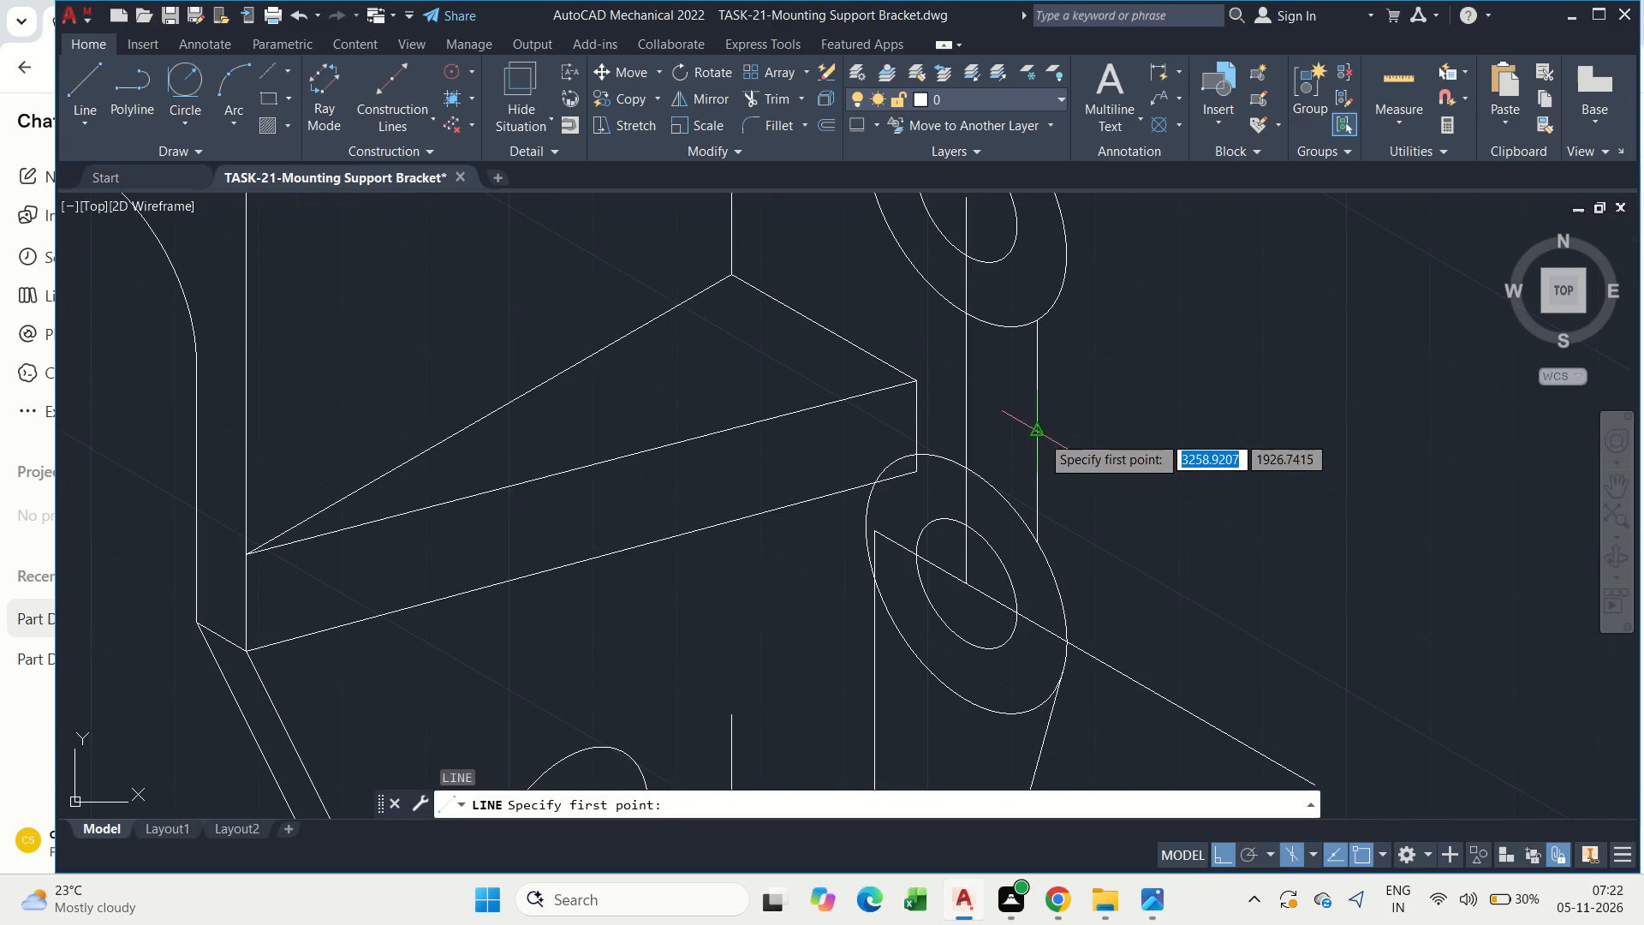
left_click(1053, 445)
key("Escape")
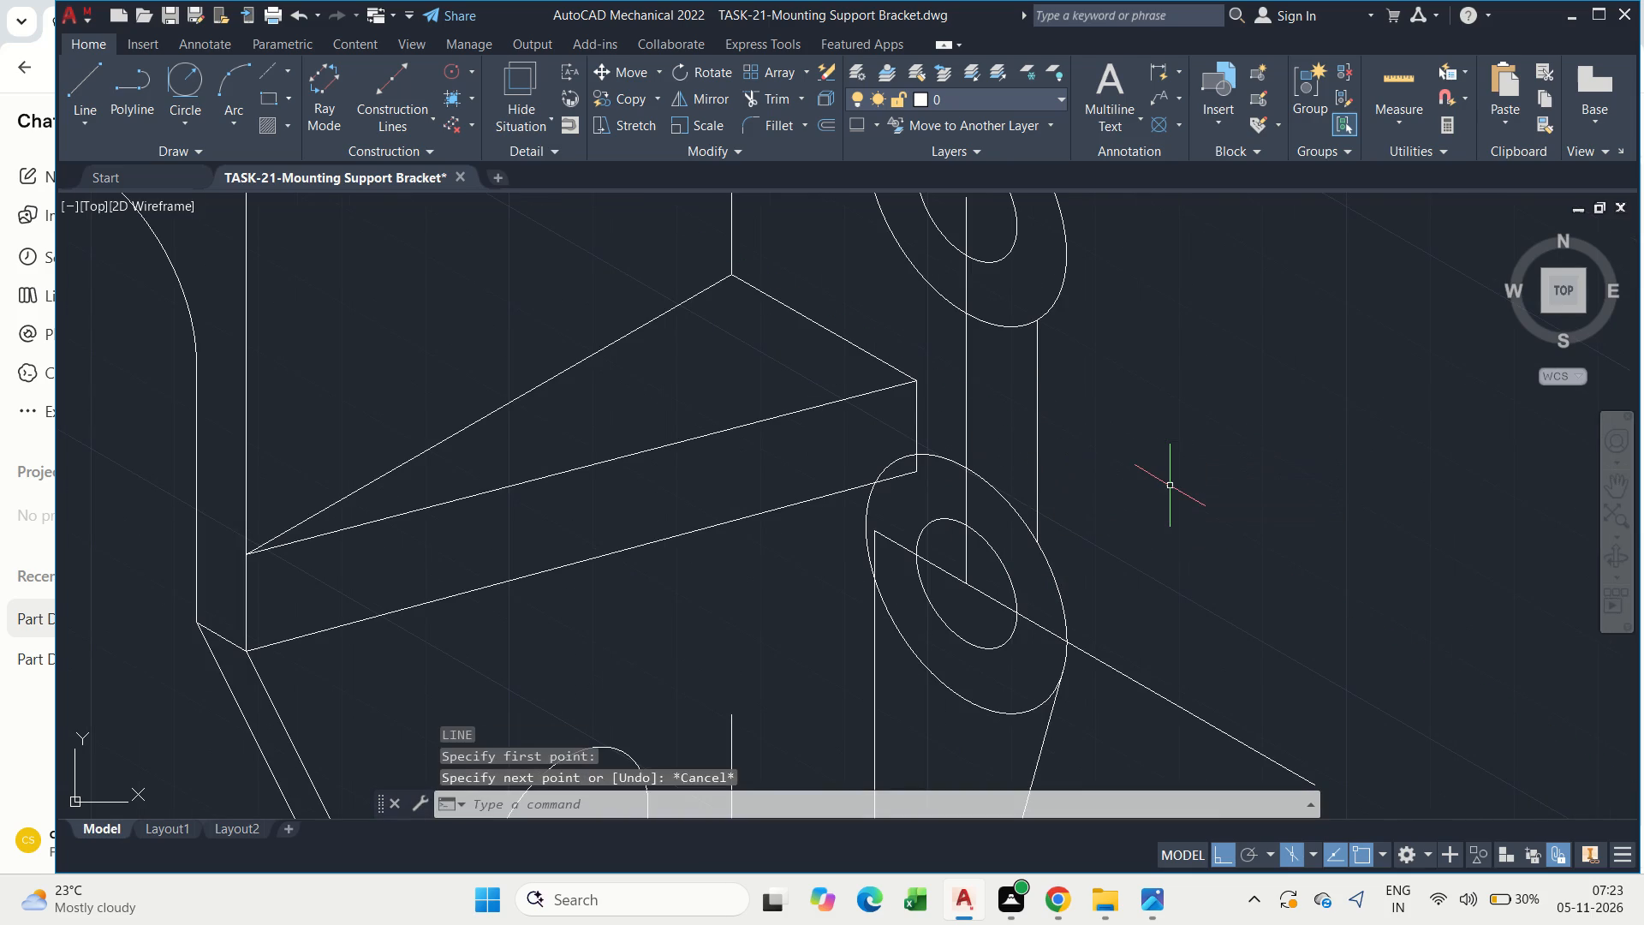
Draw an isometric line outward and downward from the midpoint of the vertical line joining the two lugs' outer isocircles.
key("l")
key("space")
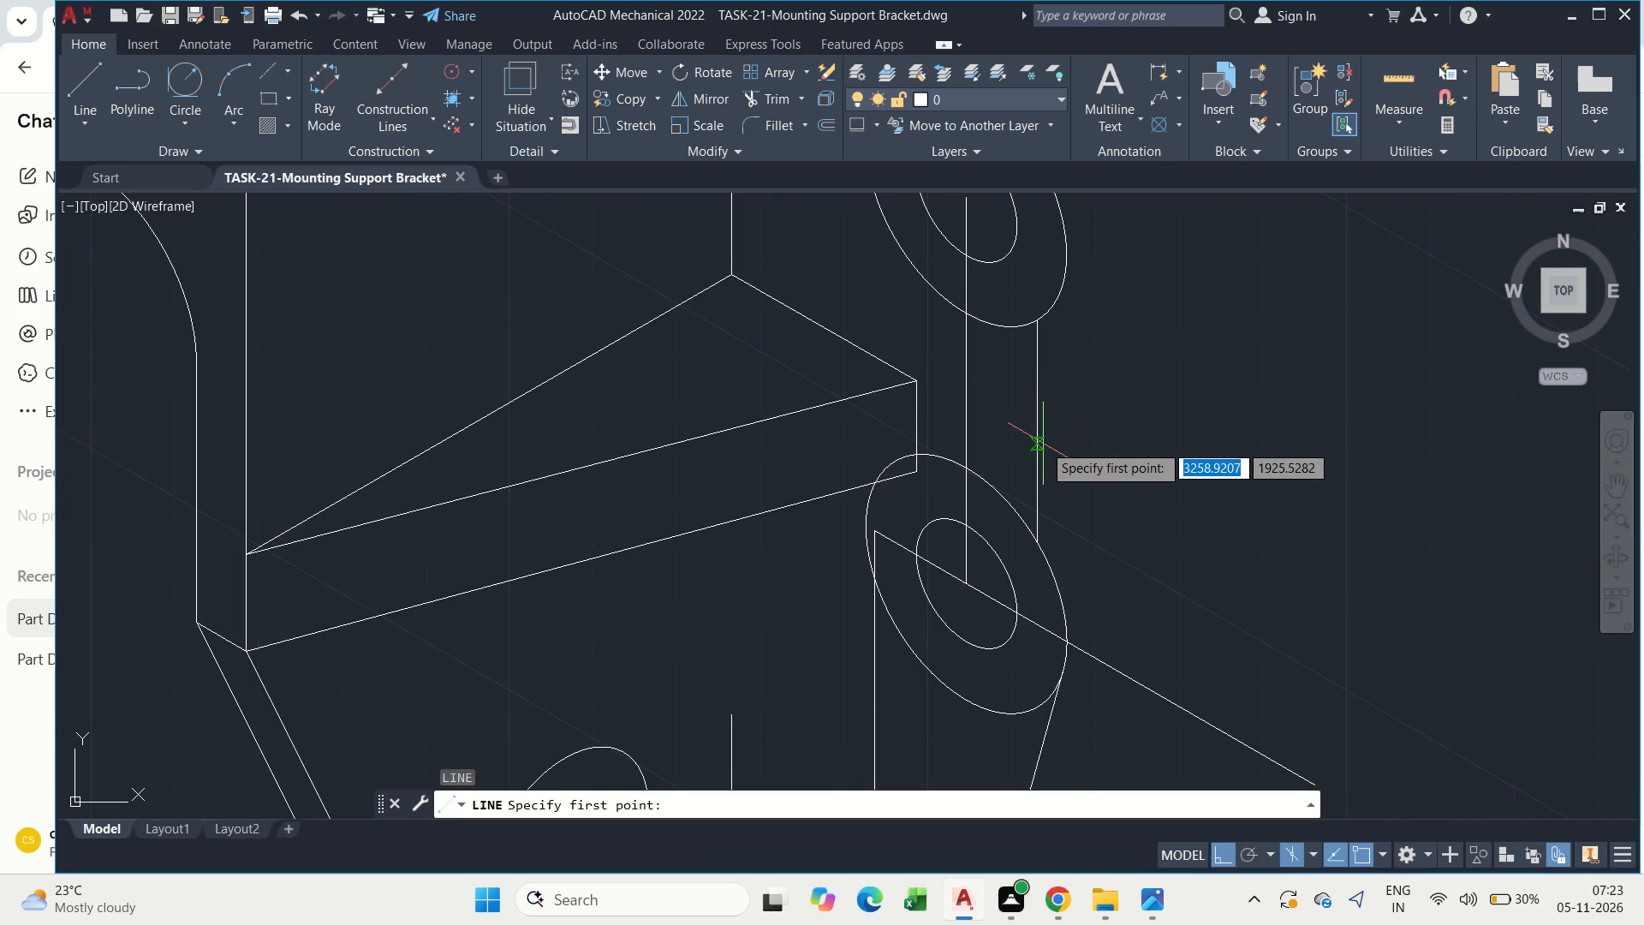
left_click(1036, 433)
left_click(1160, 499)
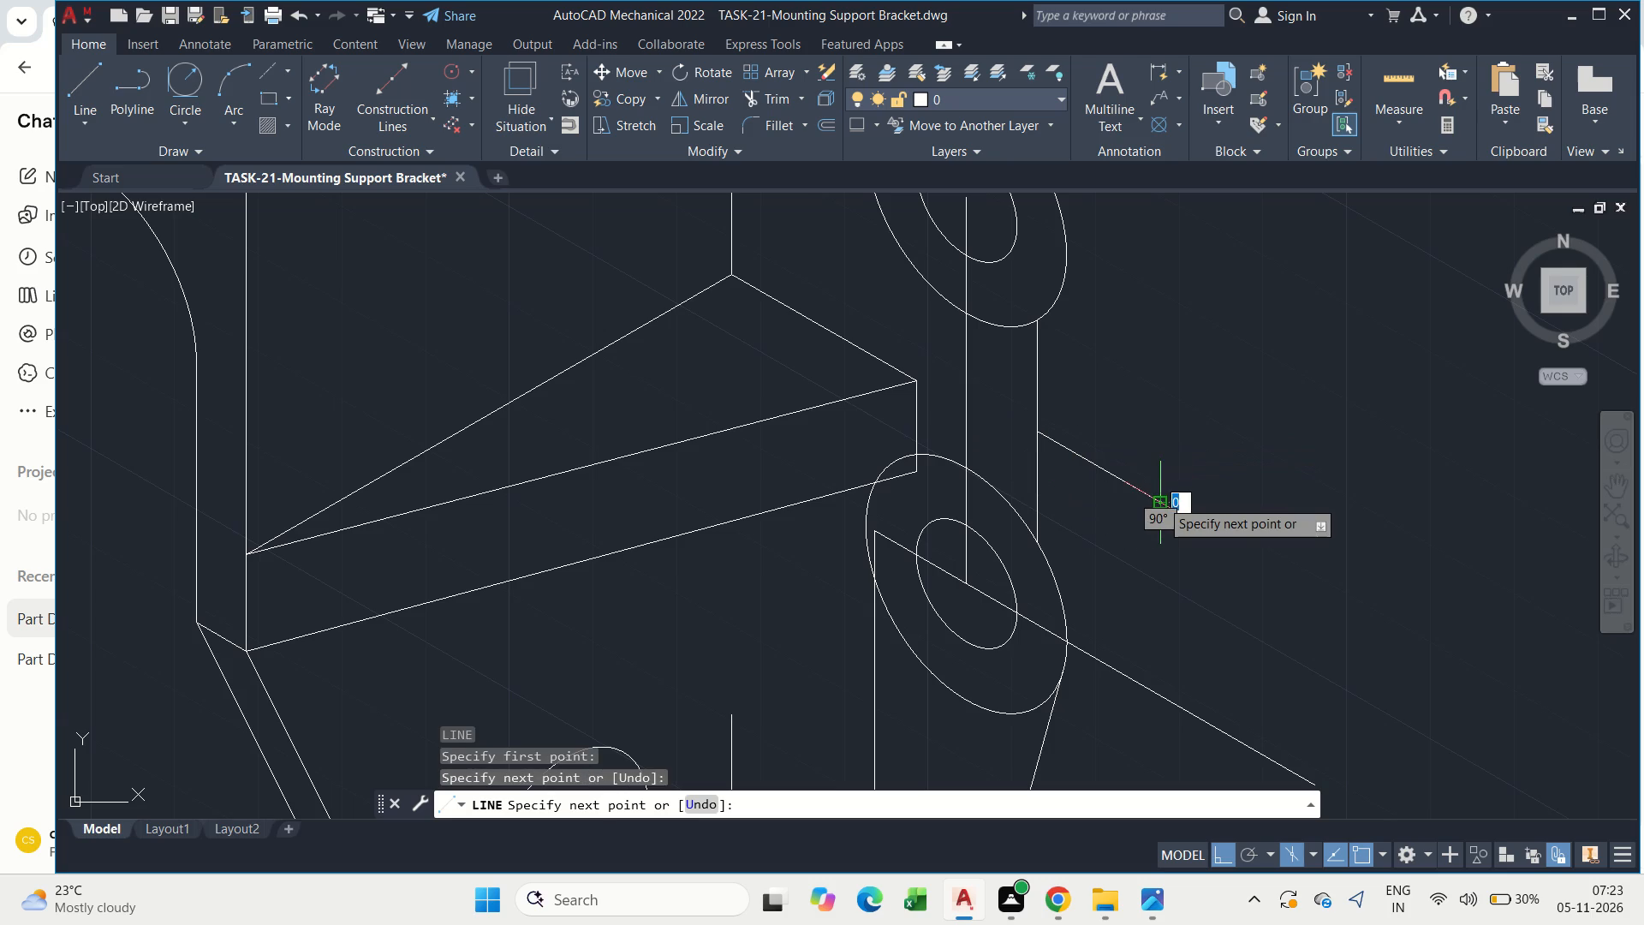
key("Escape")
key("Escape")
Draw a diameter 56 isocircle centred on the inner end of the isometric line, at the midpoint of the vertical joining line.
scroll(938, 414, "up", 1)
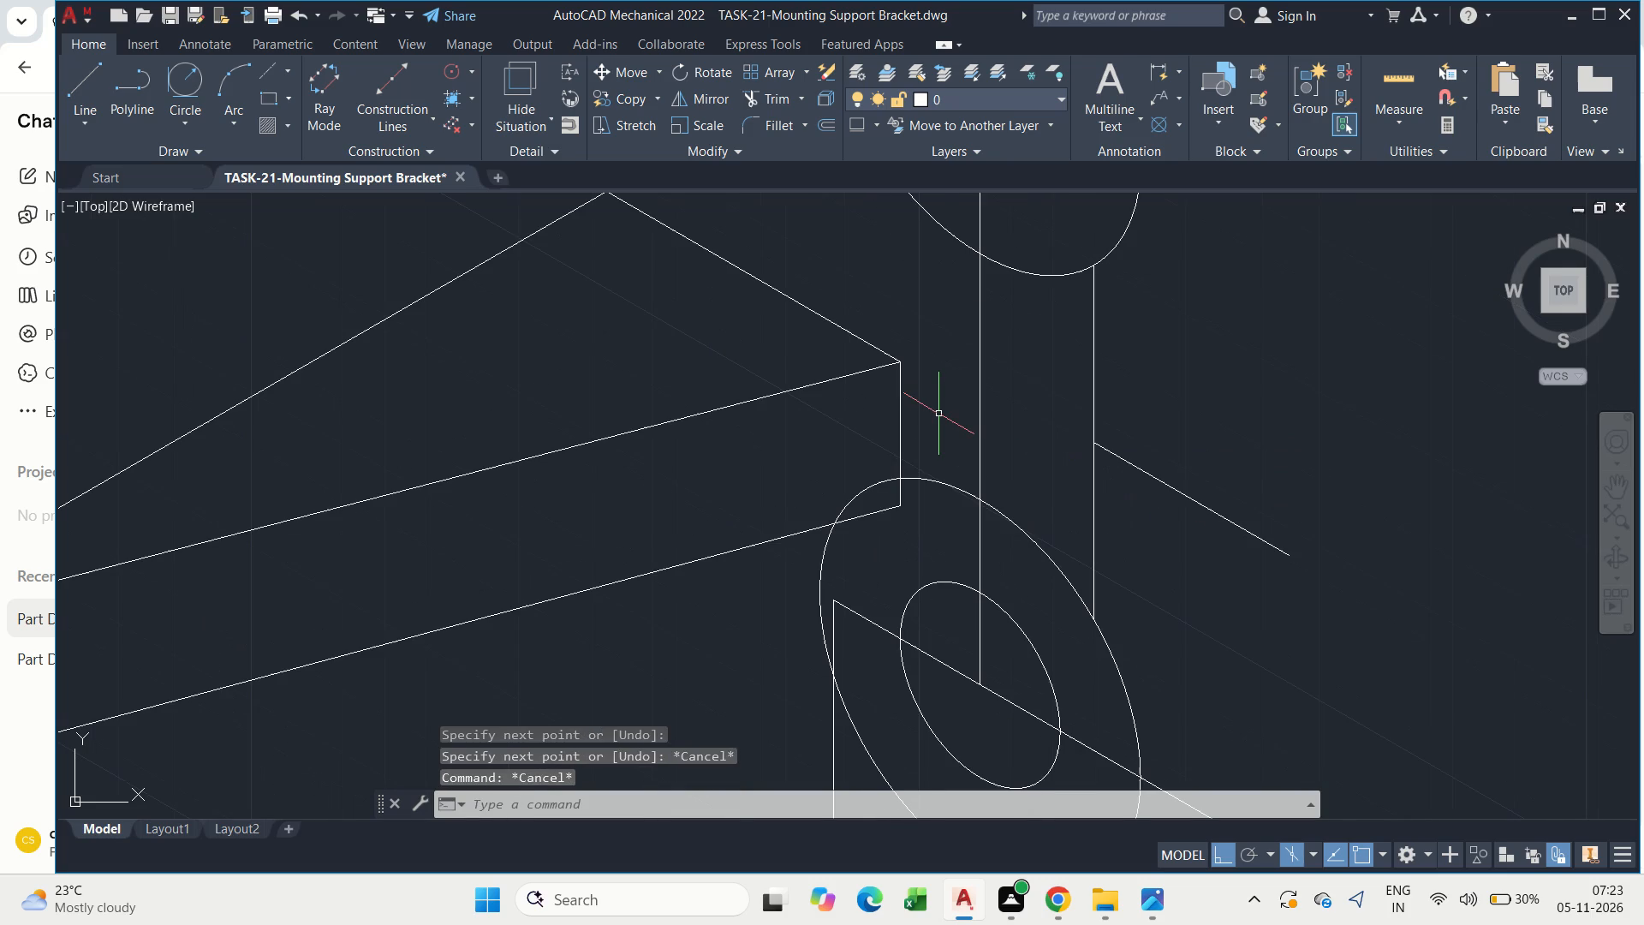
key("e")
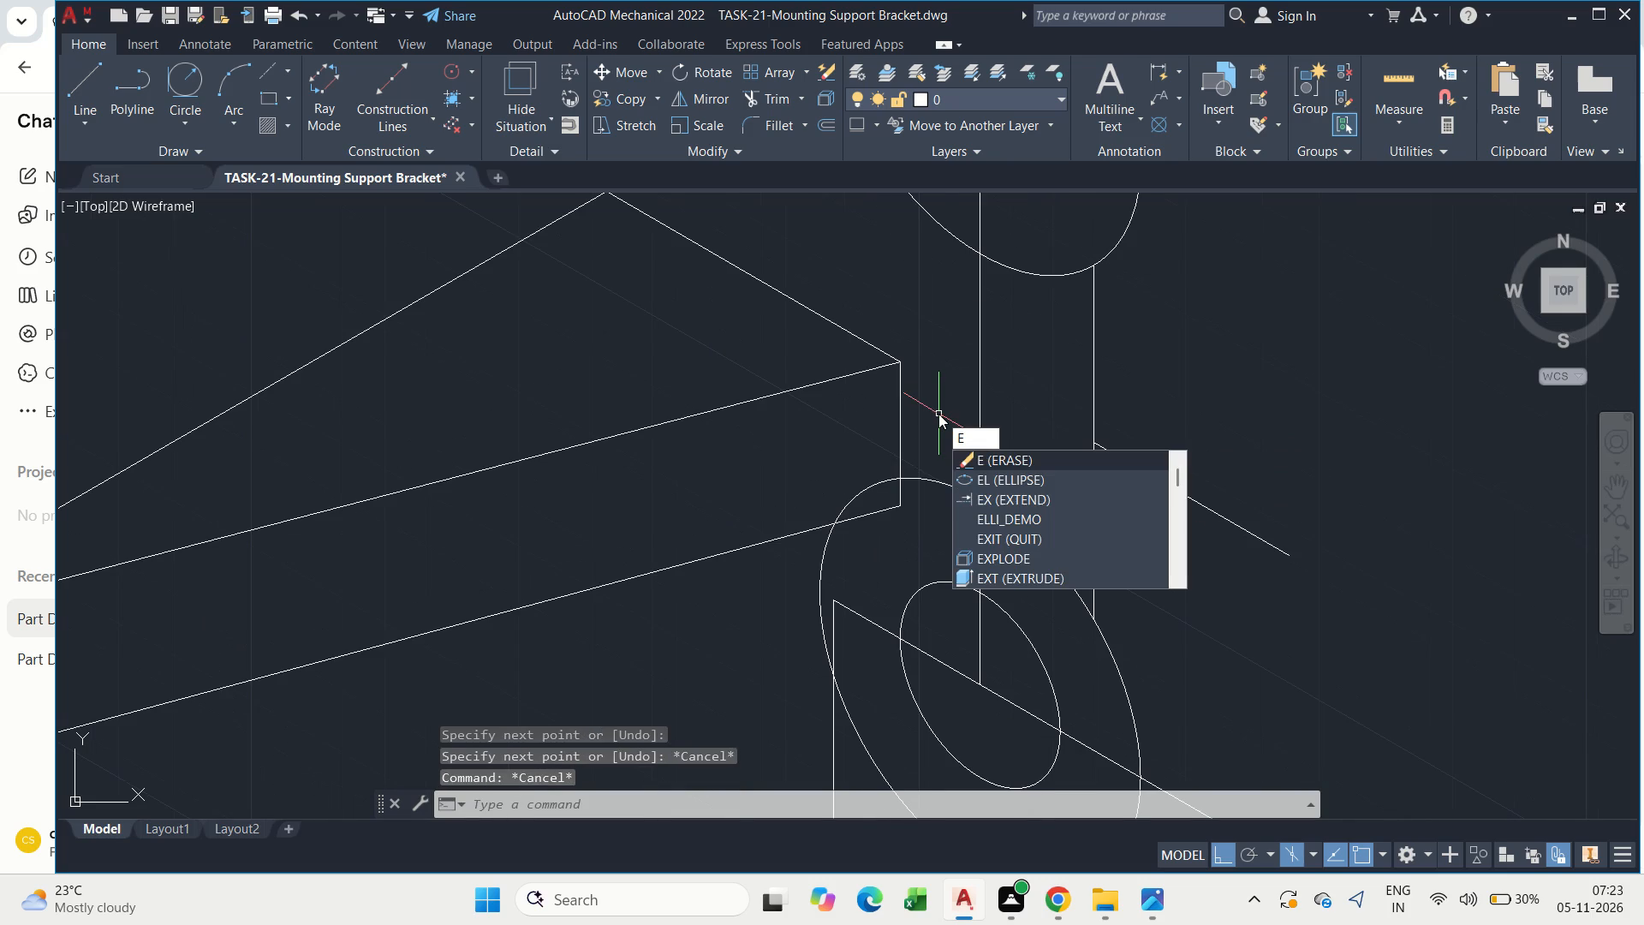
left_click(1036, 486)
type("i")
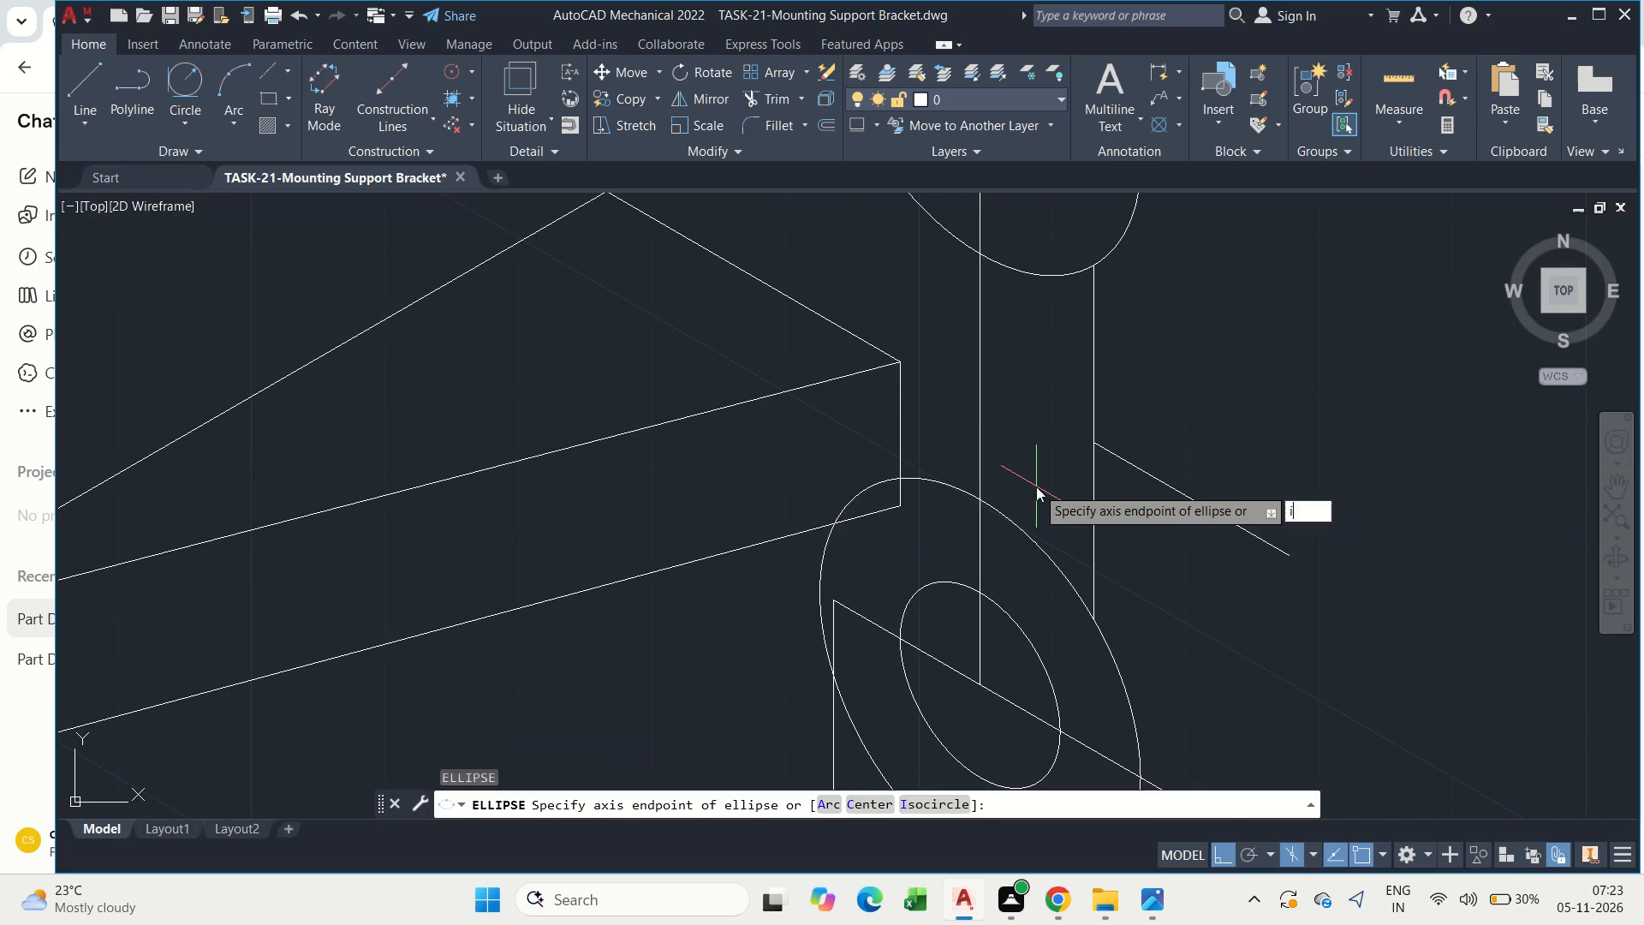
key("space")
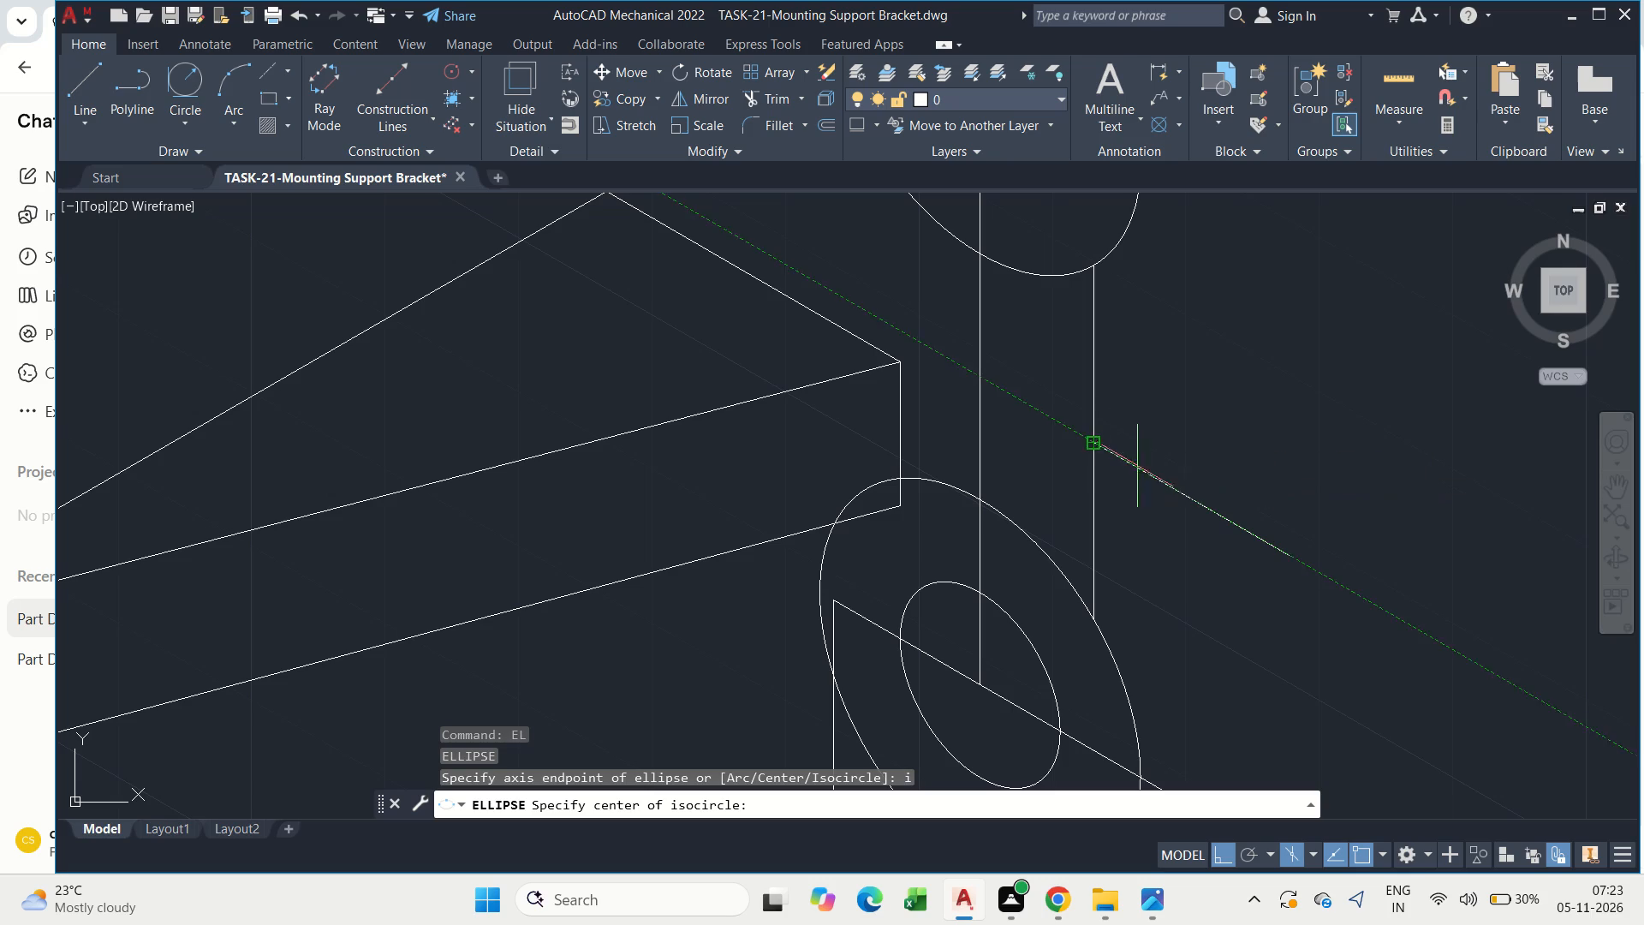
left_click_drag(1098, 443, 1131, 469)
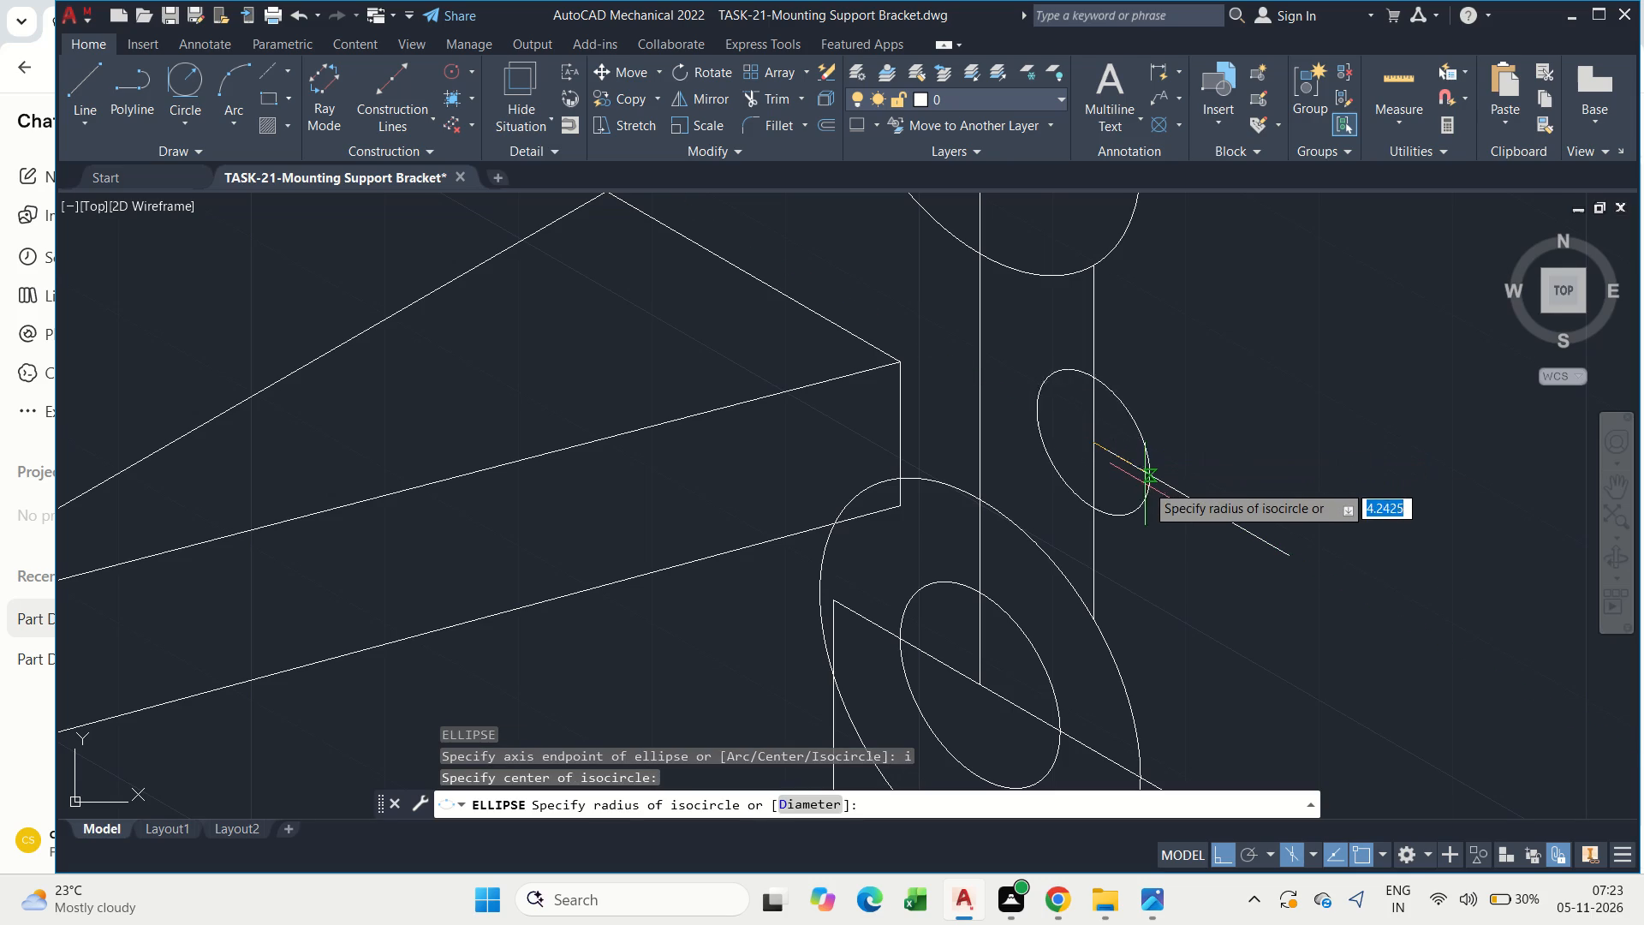
type("d")
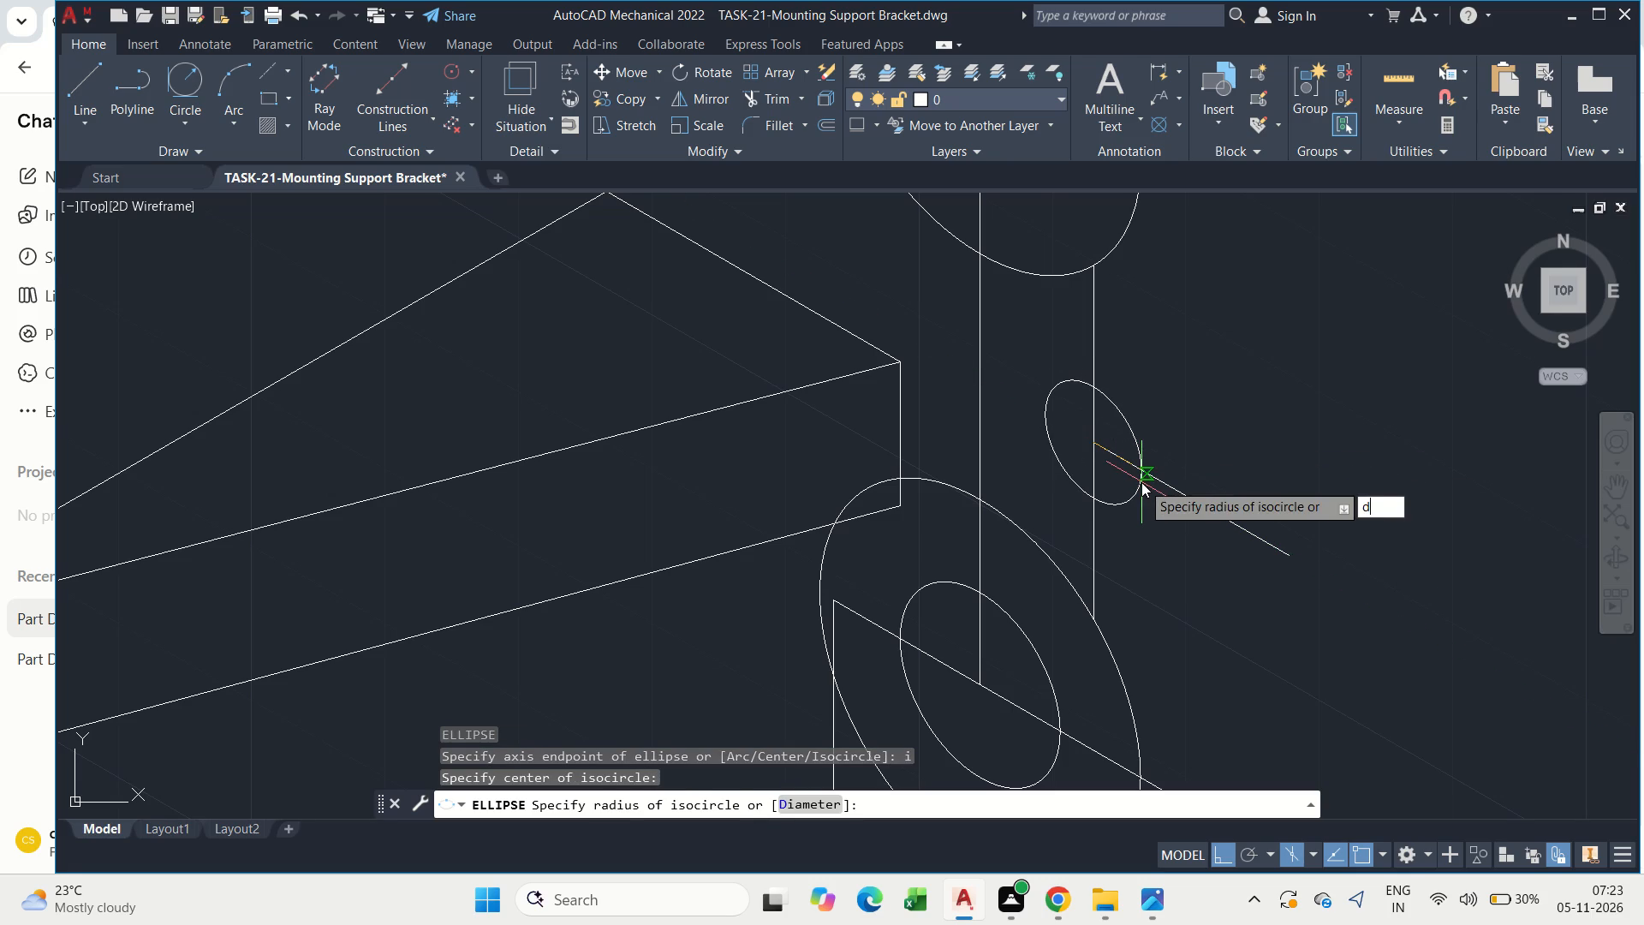
key("space")
key("6")
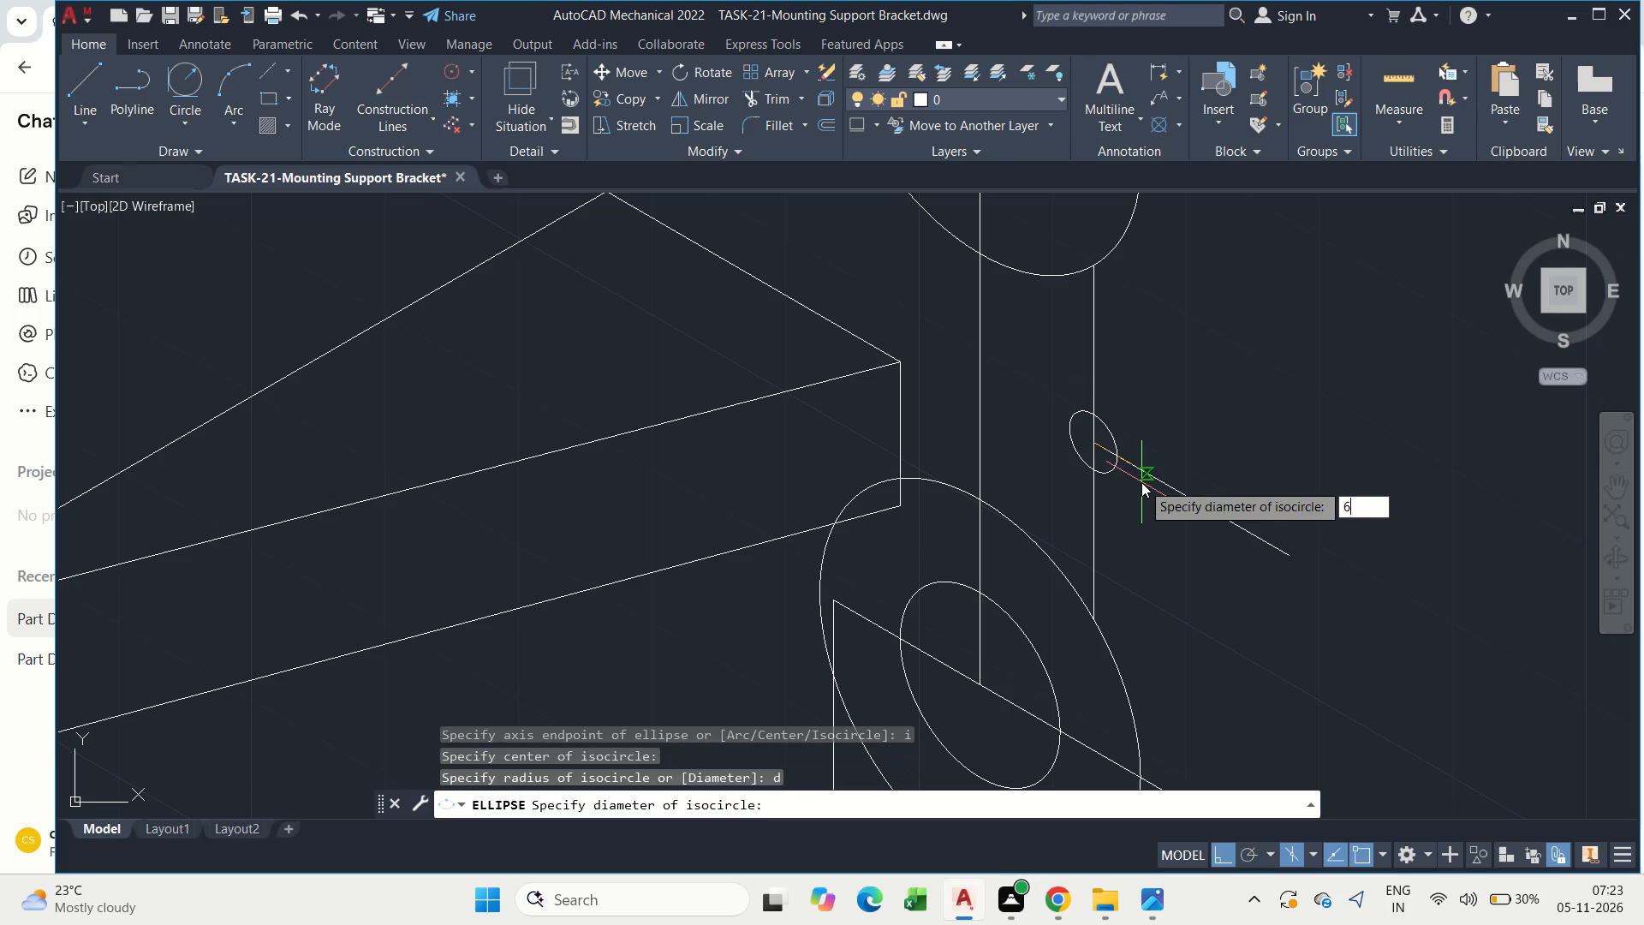
key("BackSpace")
type("56")
key("Return")
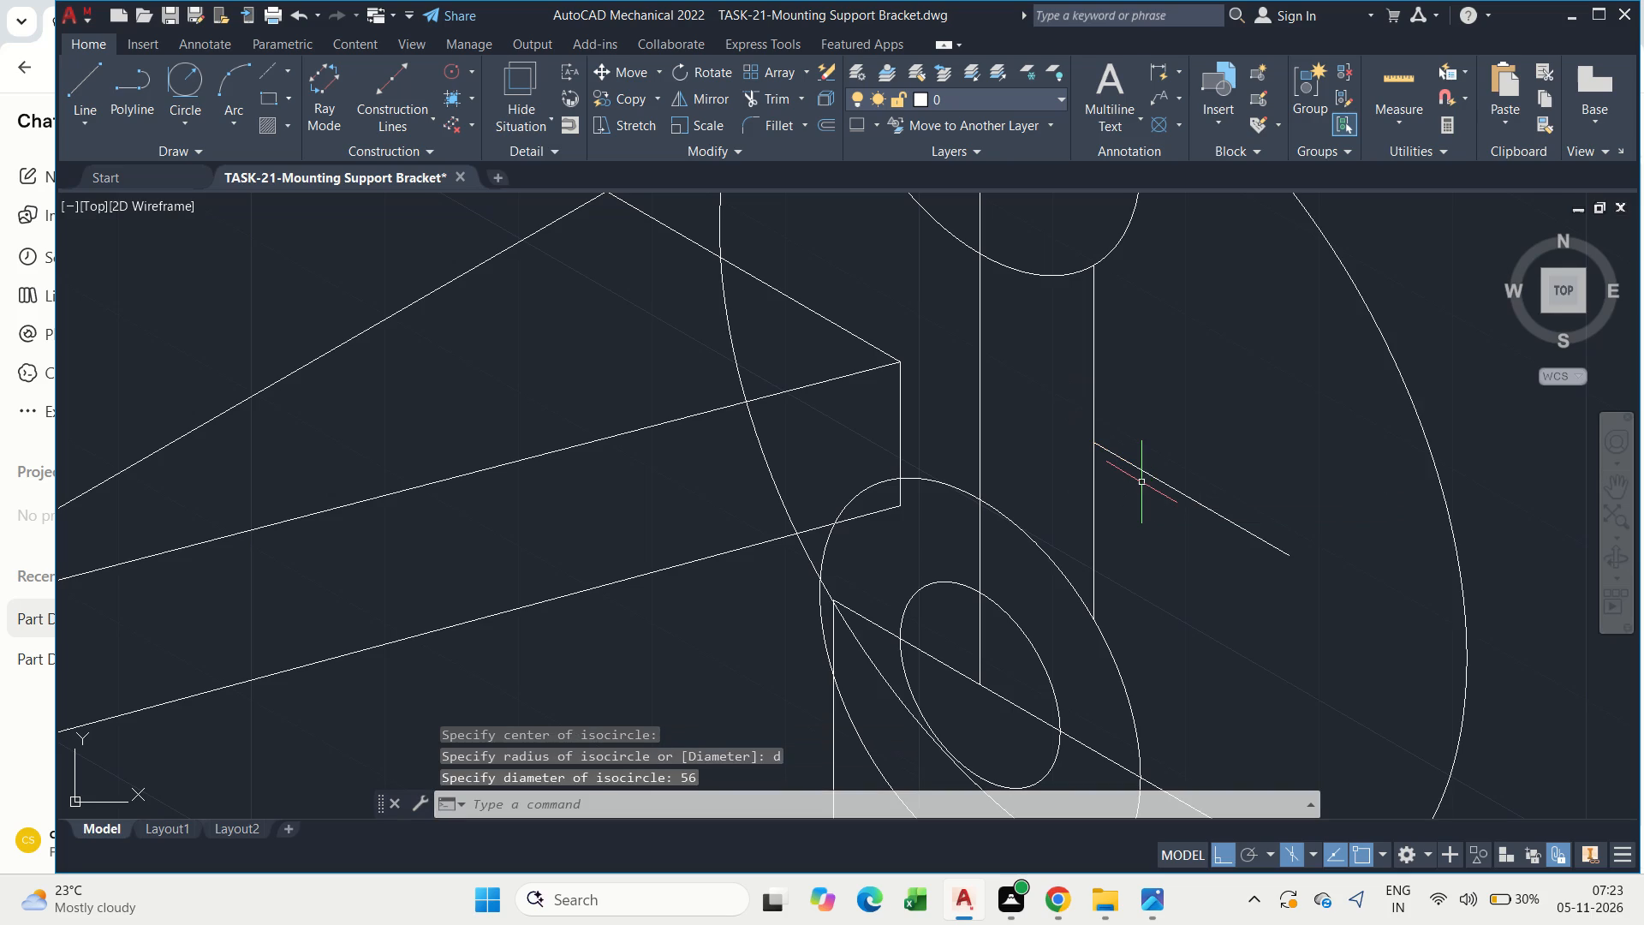
scroll(1148, 457, "down", 2)
key("Escape")
Move the diameter 56 isocircle outward along the isometric axis until its inner edge lies at the vertical line joining the lugs.
left_click(1274, 501)
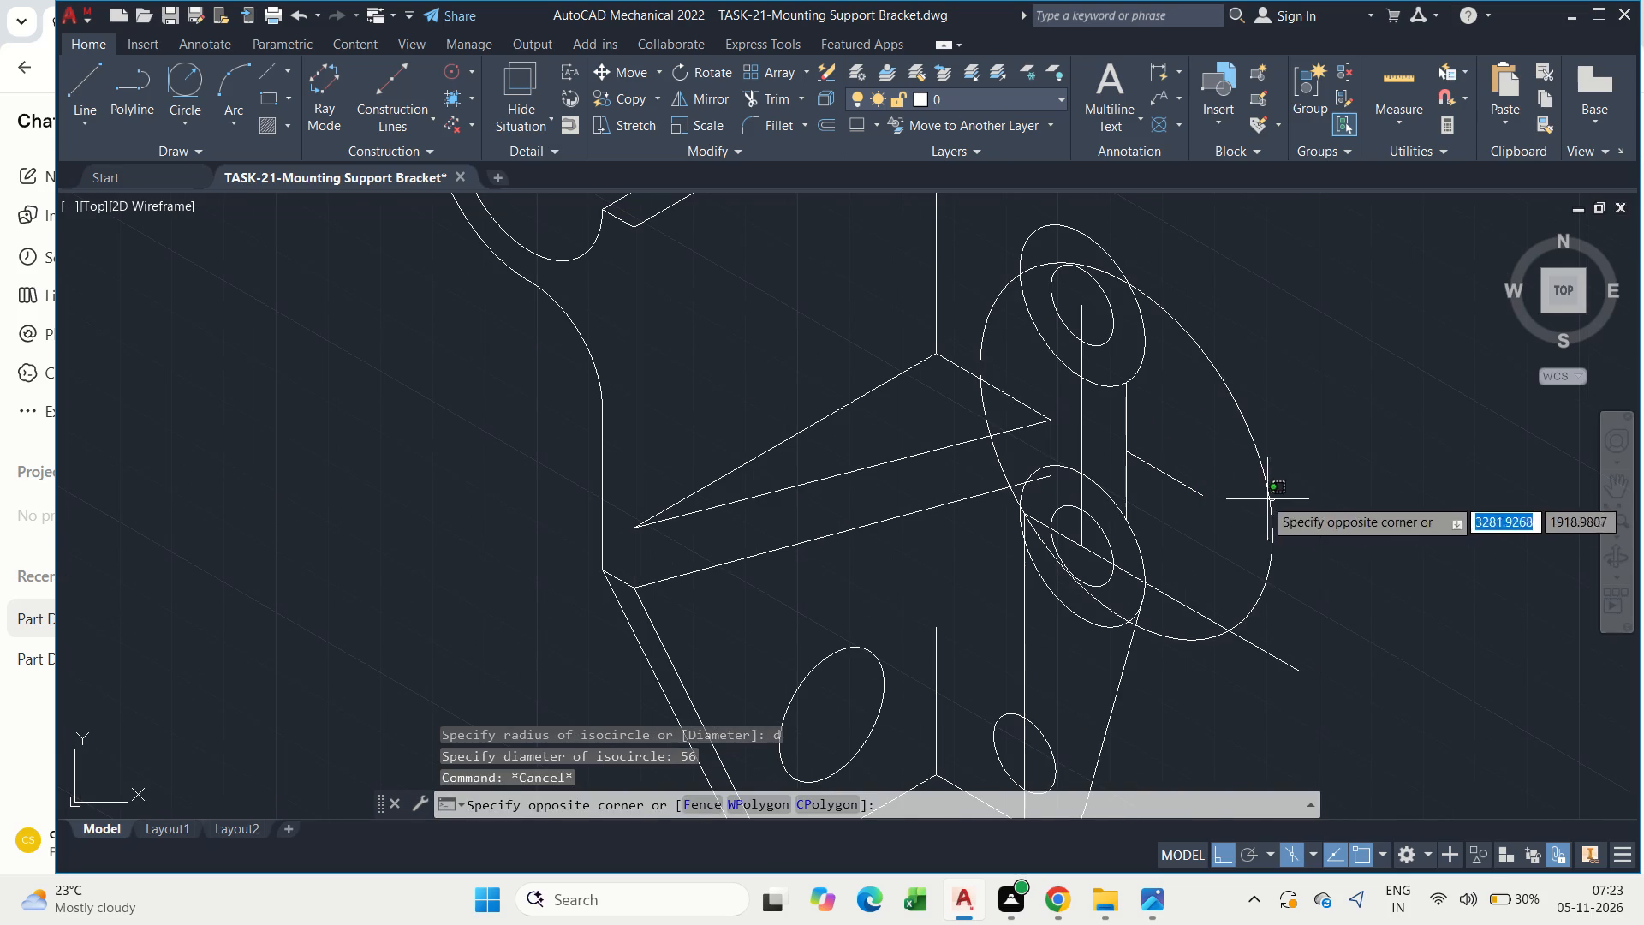
left_click(1262, 498)
type("m")
key("space")
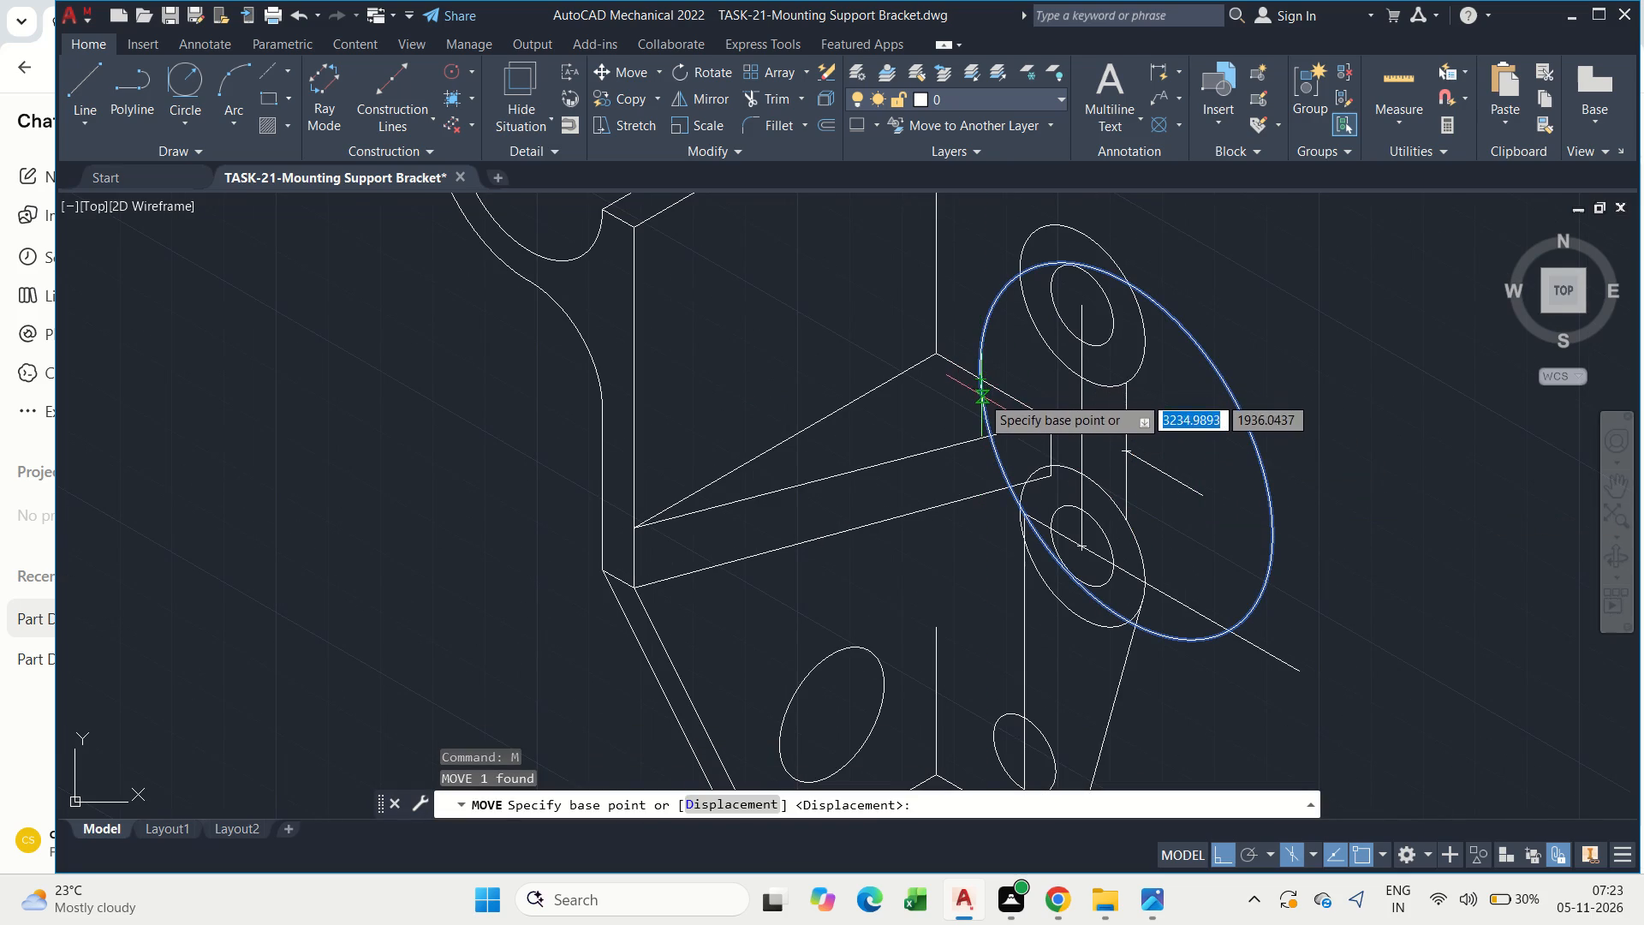
left_click(982, 380)
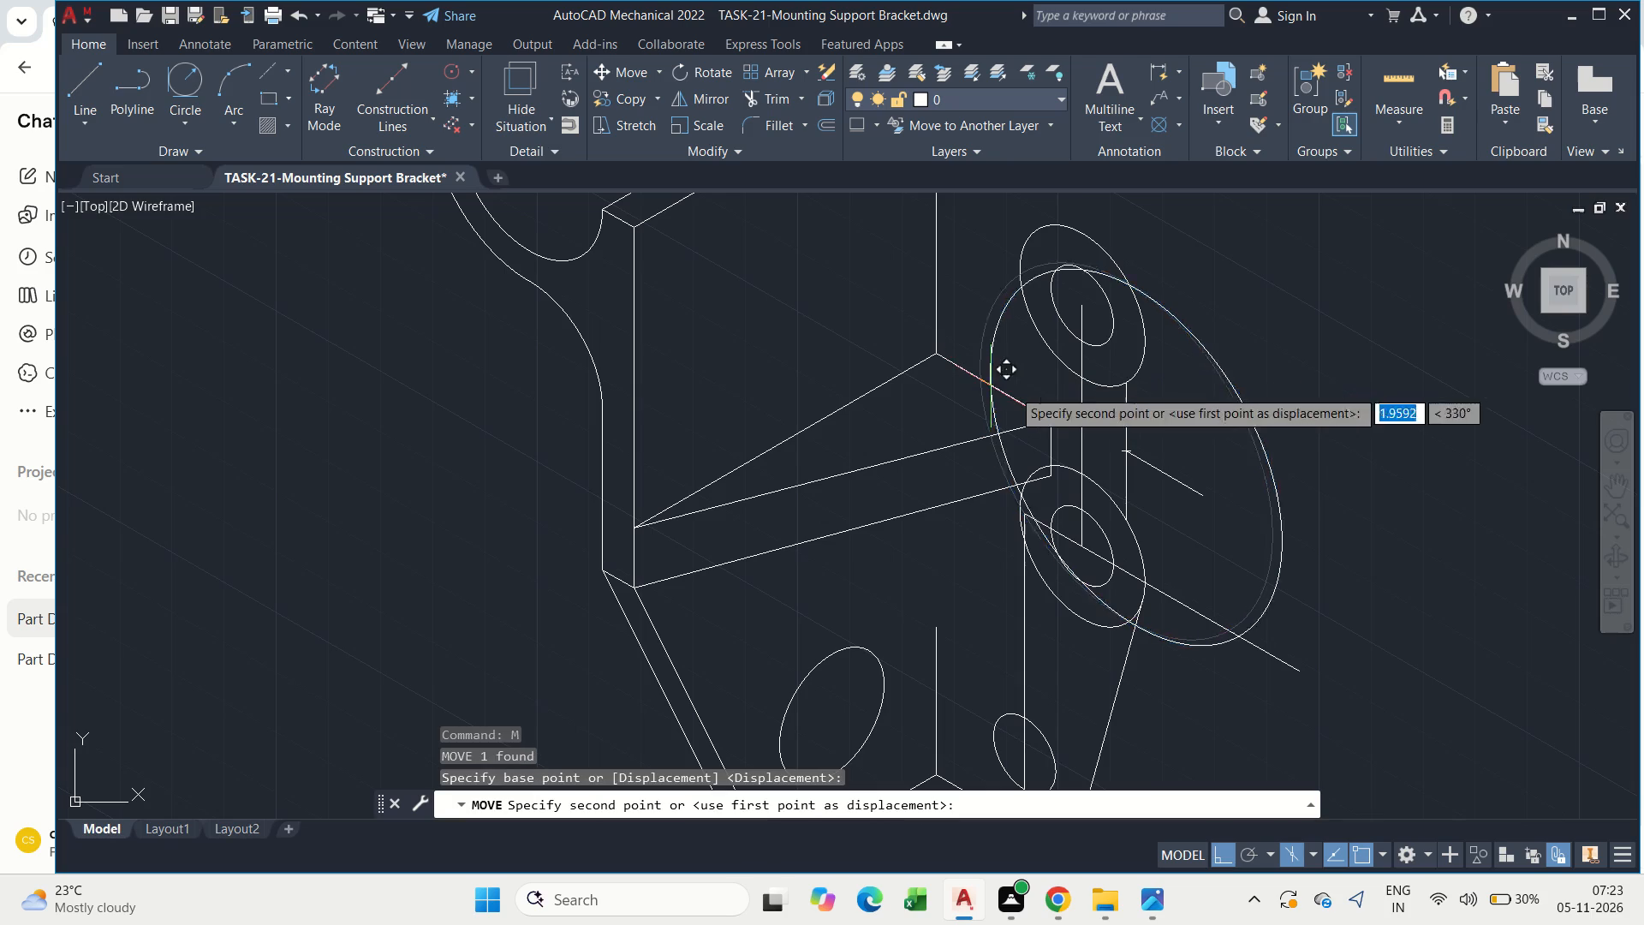
scroll(1123, 384, "up", 2)
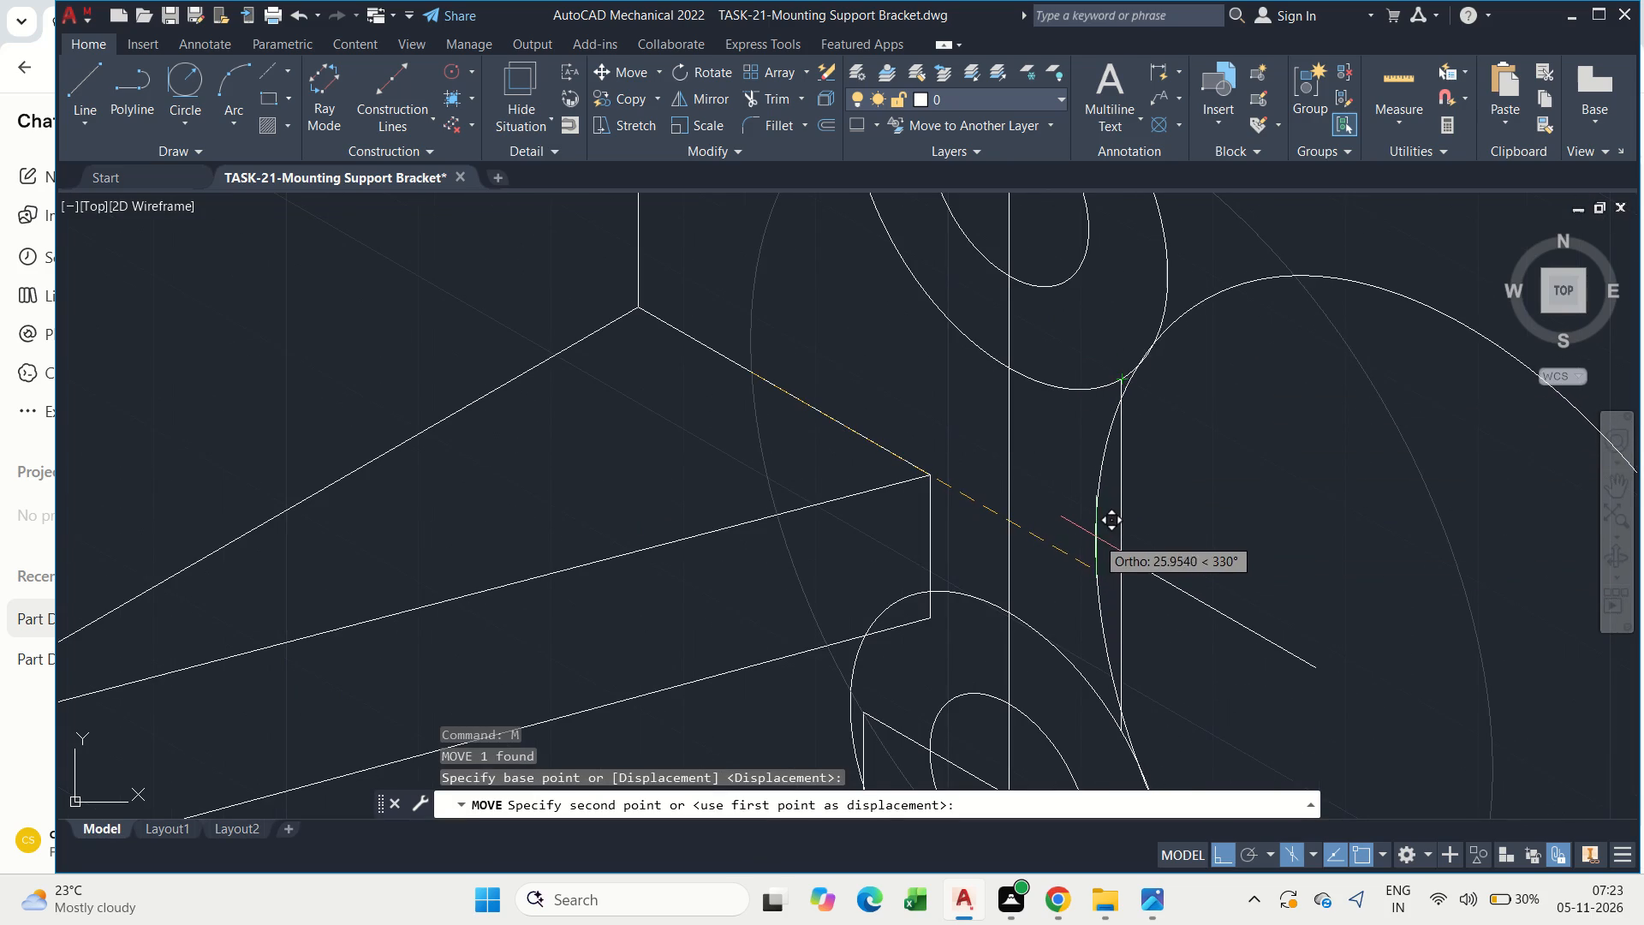
left_click(1095, 536)
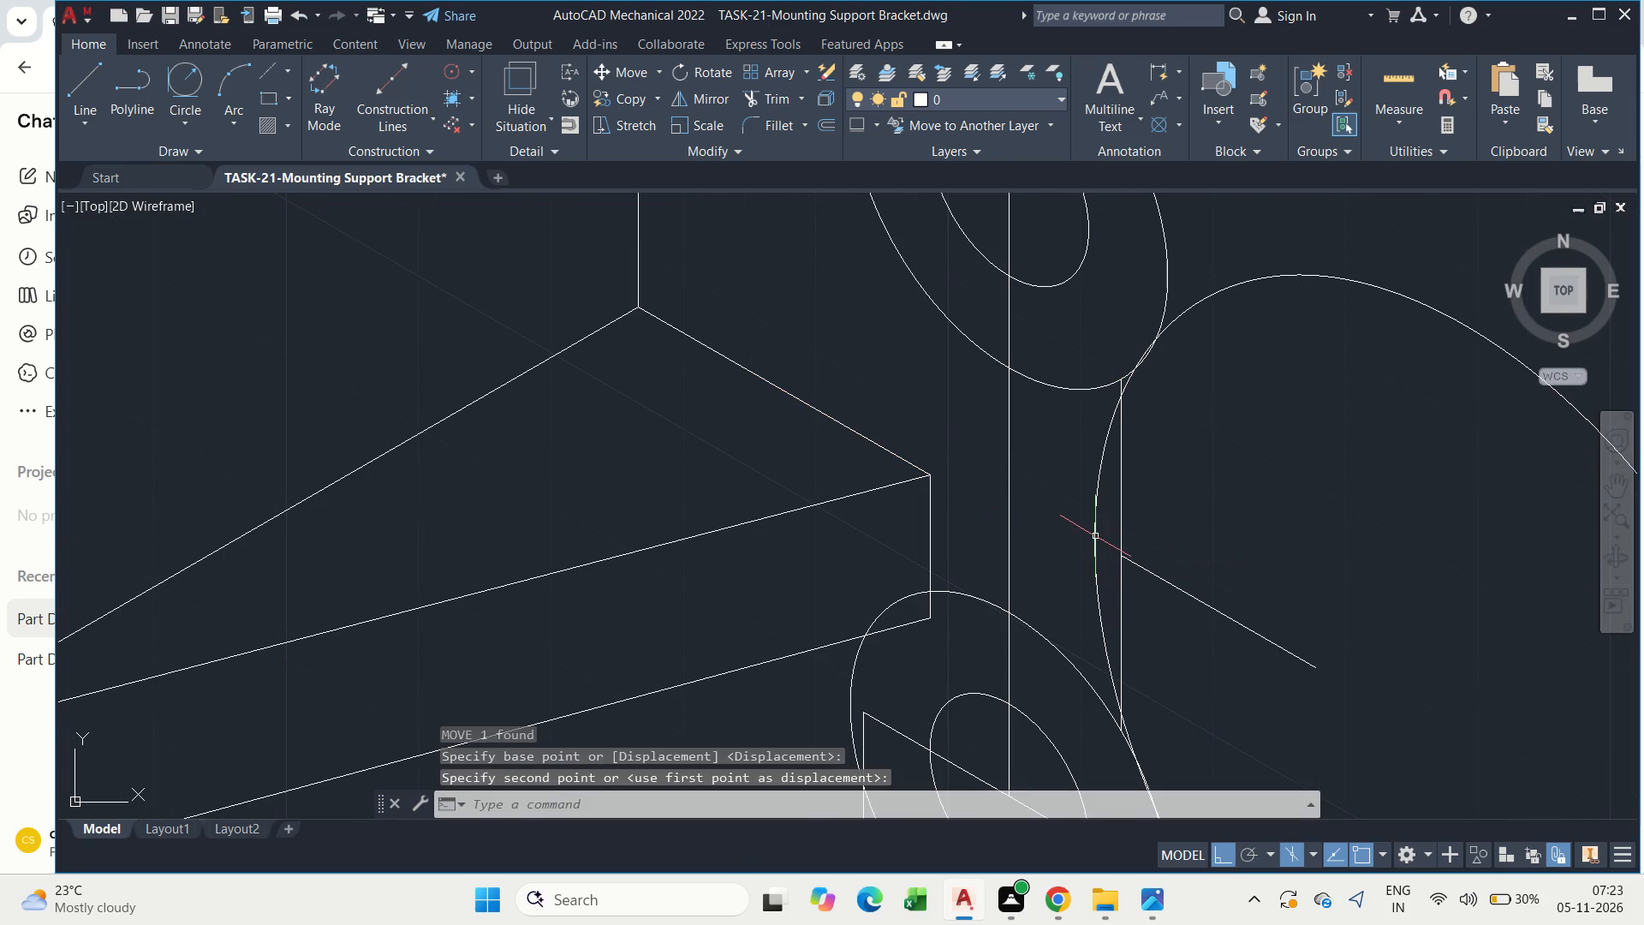
scroll(1169, 359, "down", 3)
scroll(1159, 420, "up", 3)
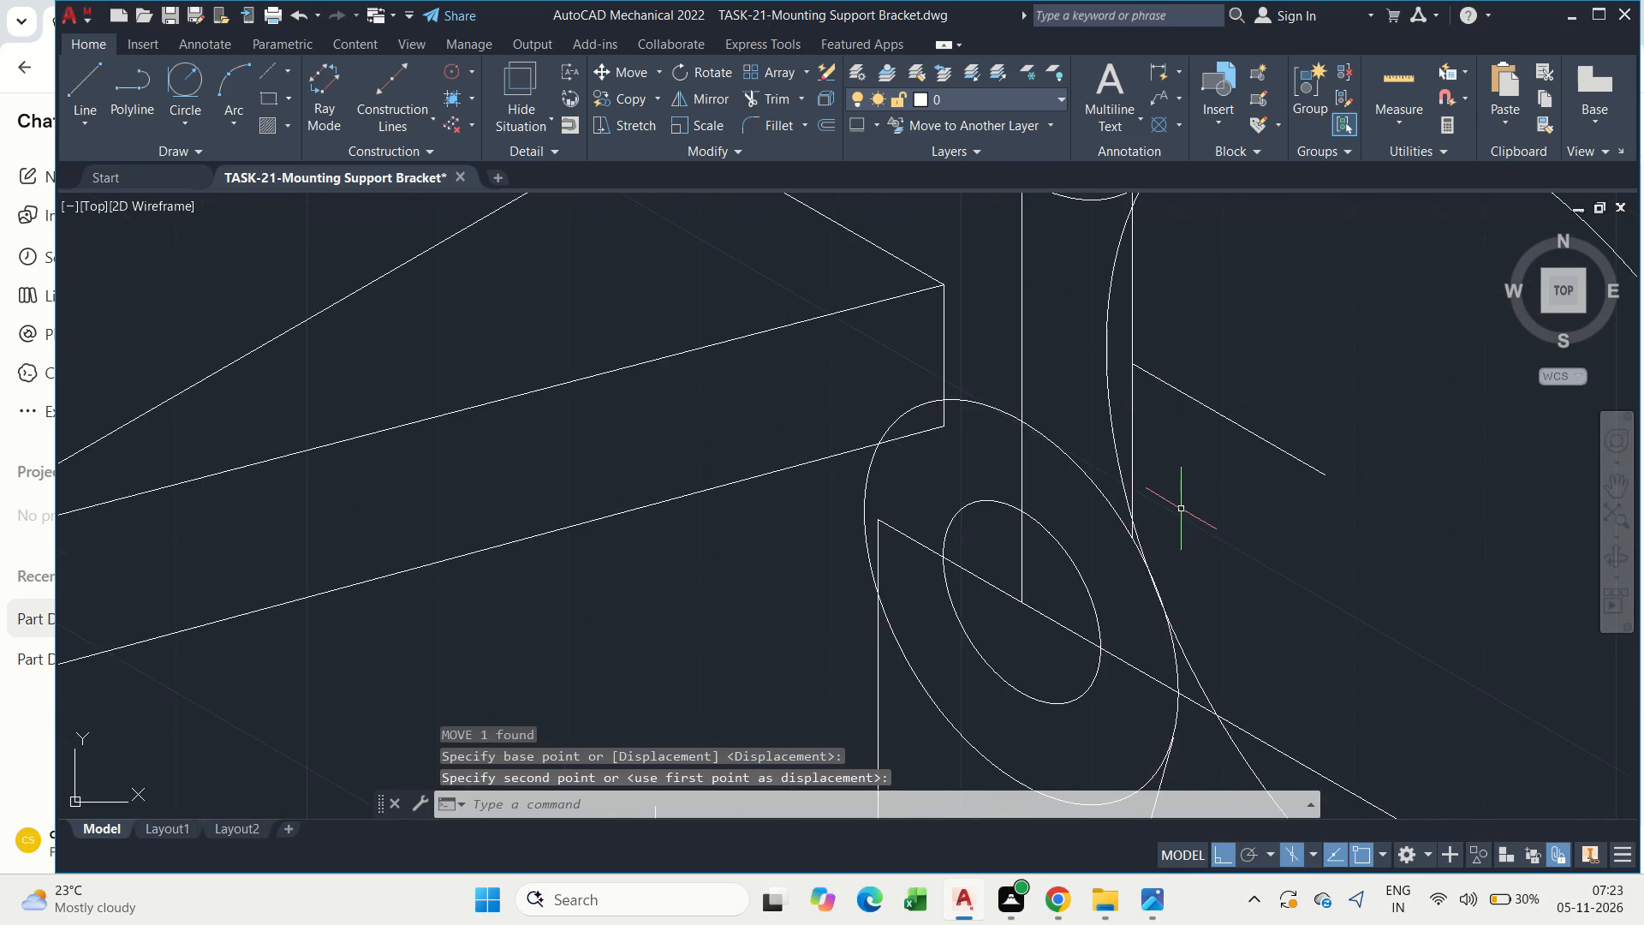
scroll(1181, 509, "up", 3)
middle_click_drag(1043, 641, 1004, 463)
scroll(1004, 465, "down", 3)
key("Escape")
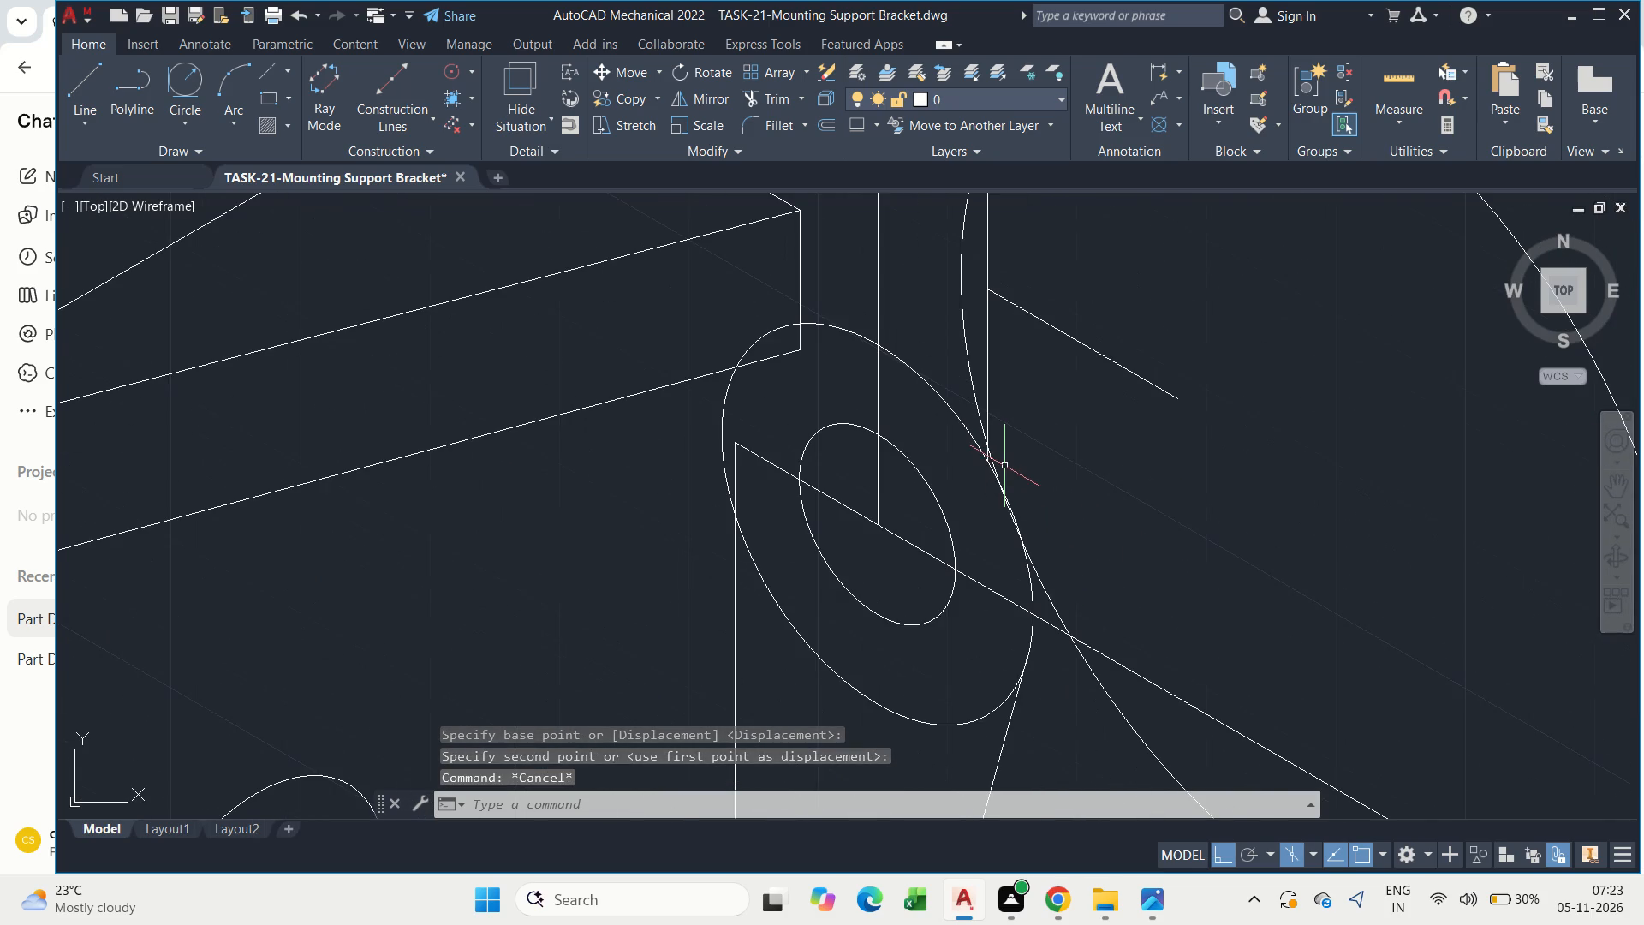
Nudge the diameter 56 isocircle slightly outward so it touches the upper lug's outer isocircle.
scroll(1011, 485, "up", 3)
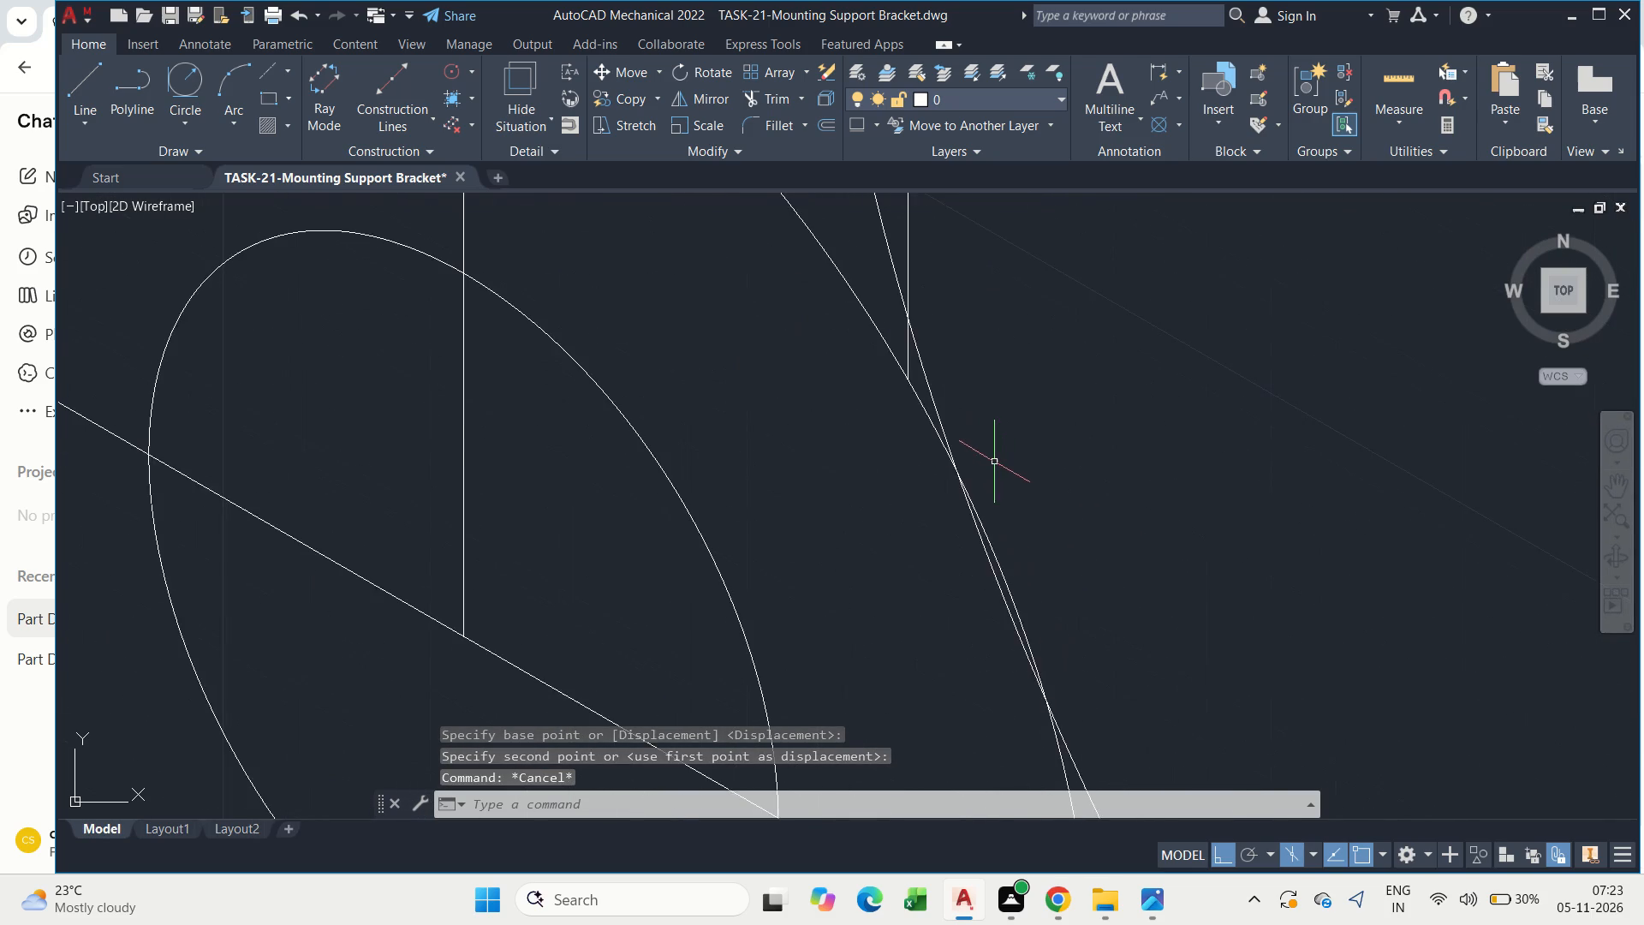
scroll(991, 451, "down", 2)
scroll(952, 336, "down", 4)
middle_click_drag(971, 351, 1018, 441)
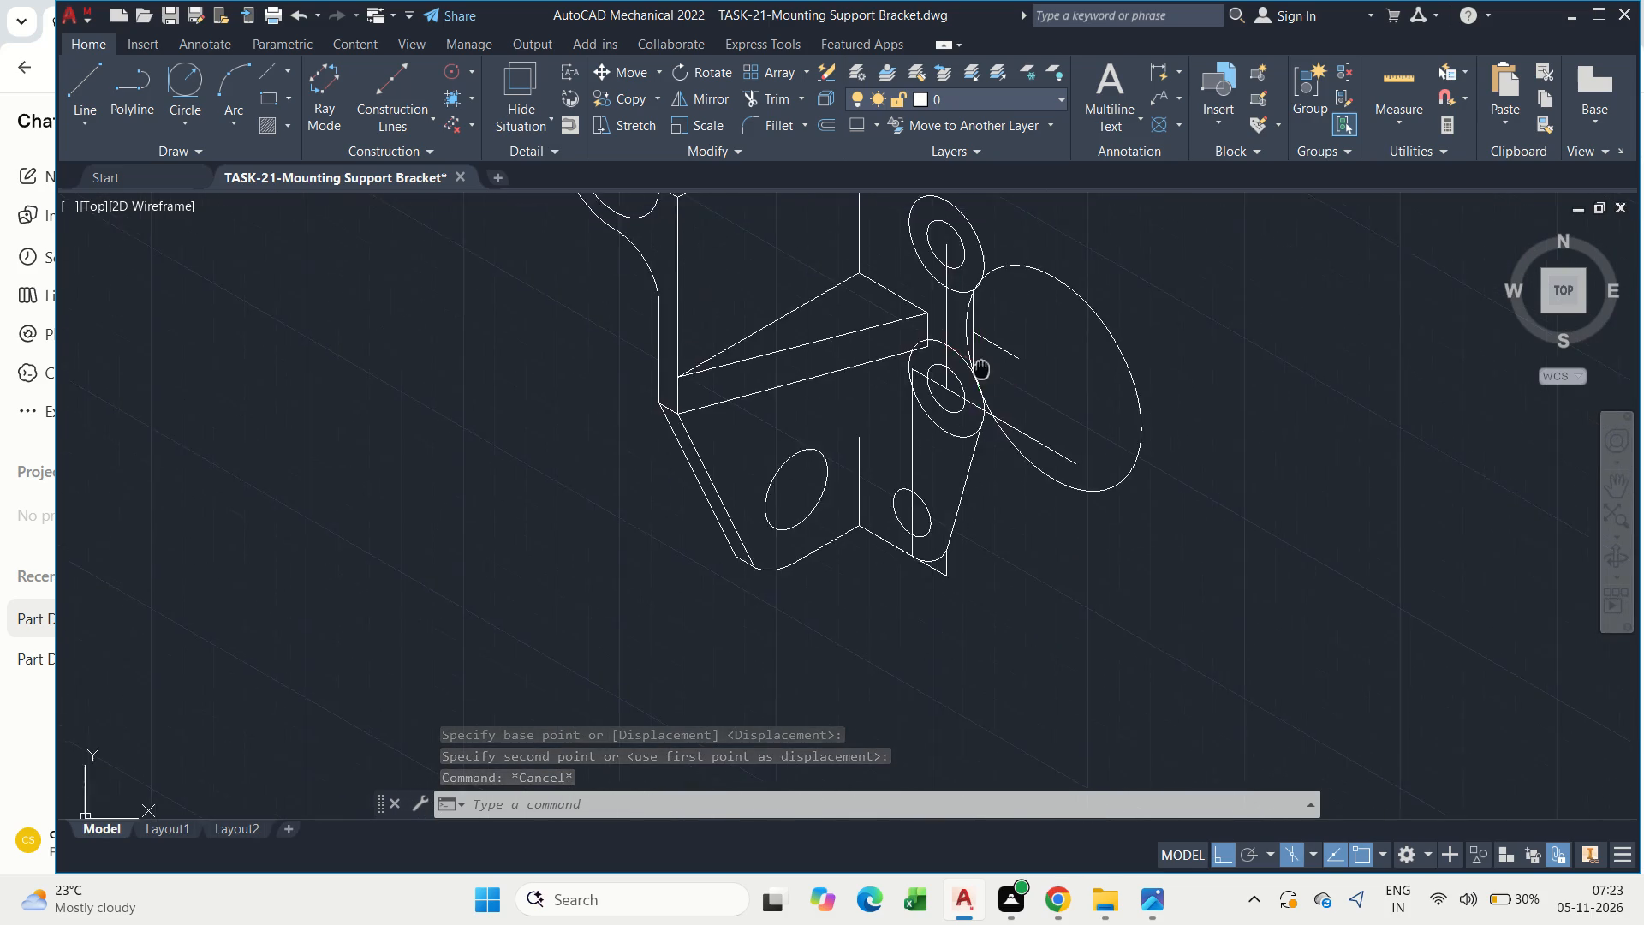
middle_click_drag(1018, 441, 1020, 447)
scroll(1018, 348, "up", 6)
left_click(946, 528)
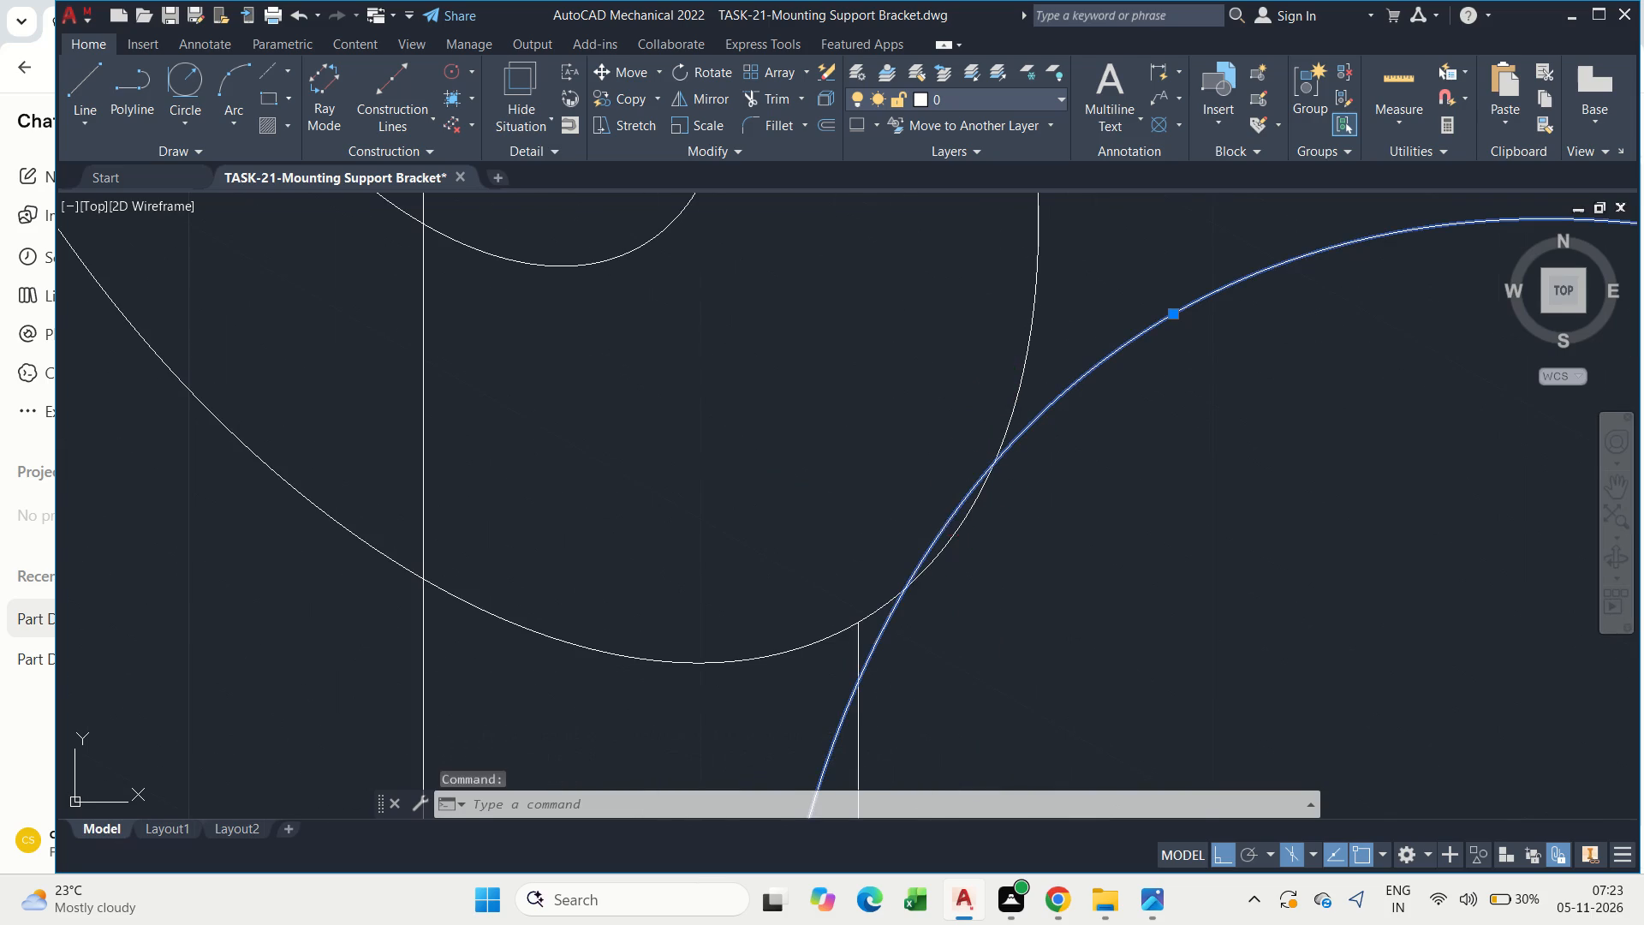
type("m")
key("space")
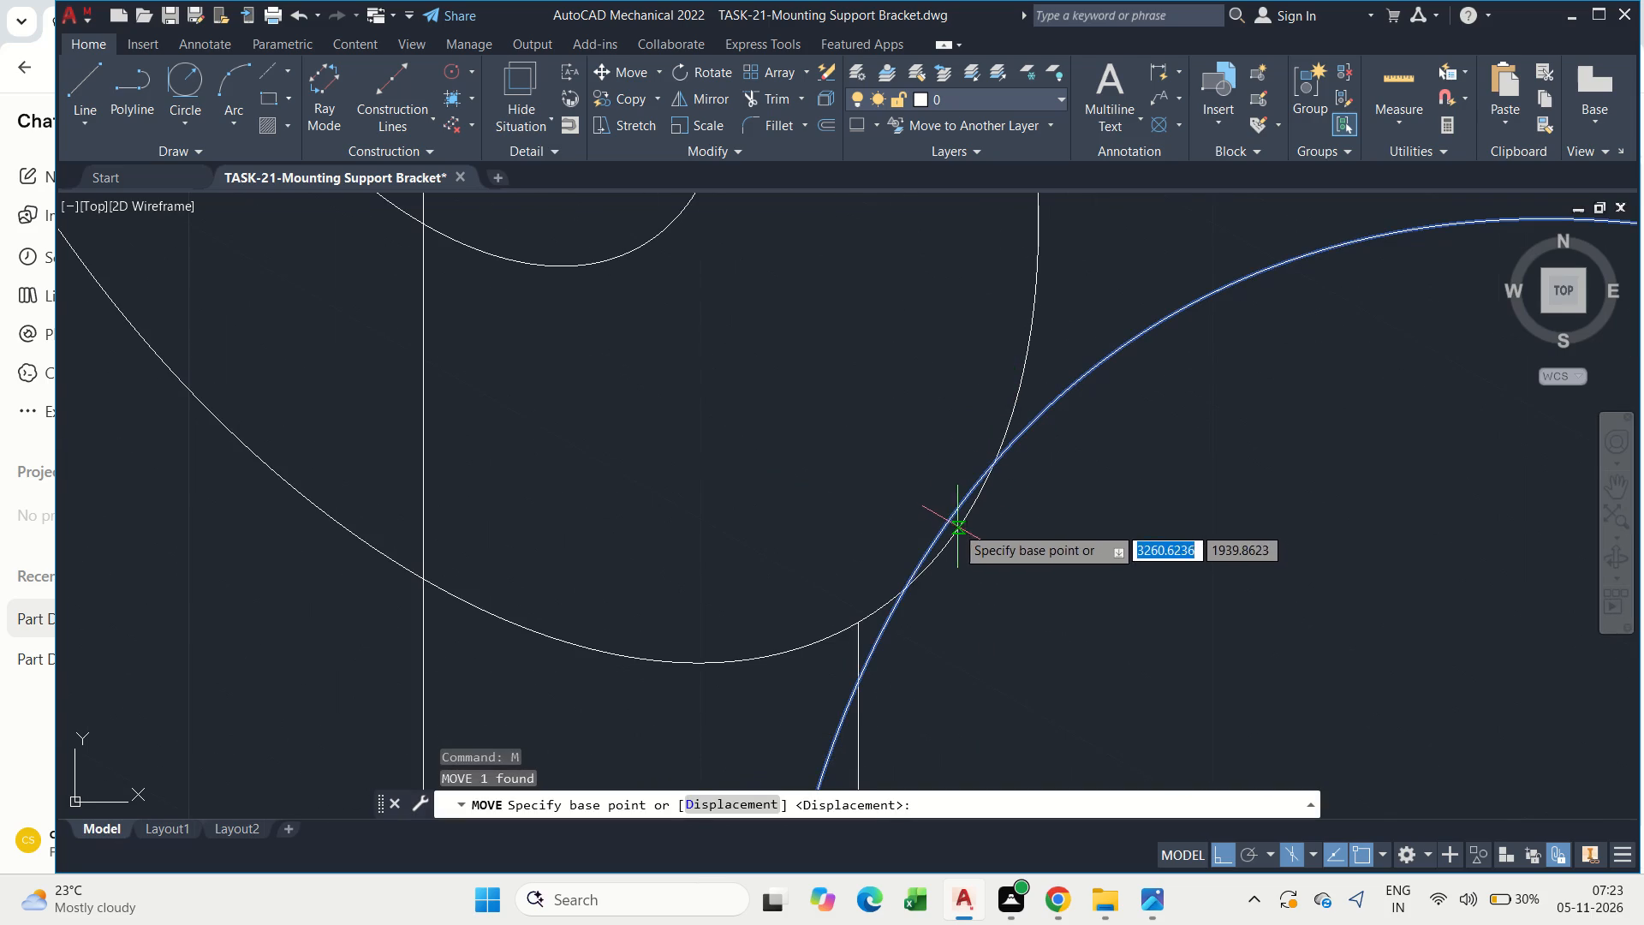
left_click(948, 518)
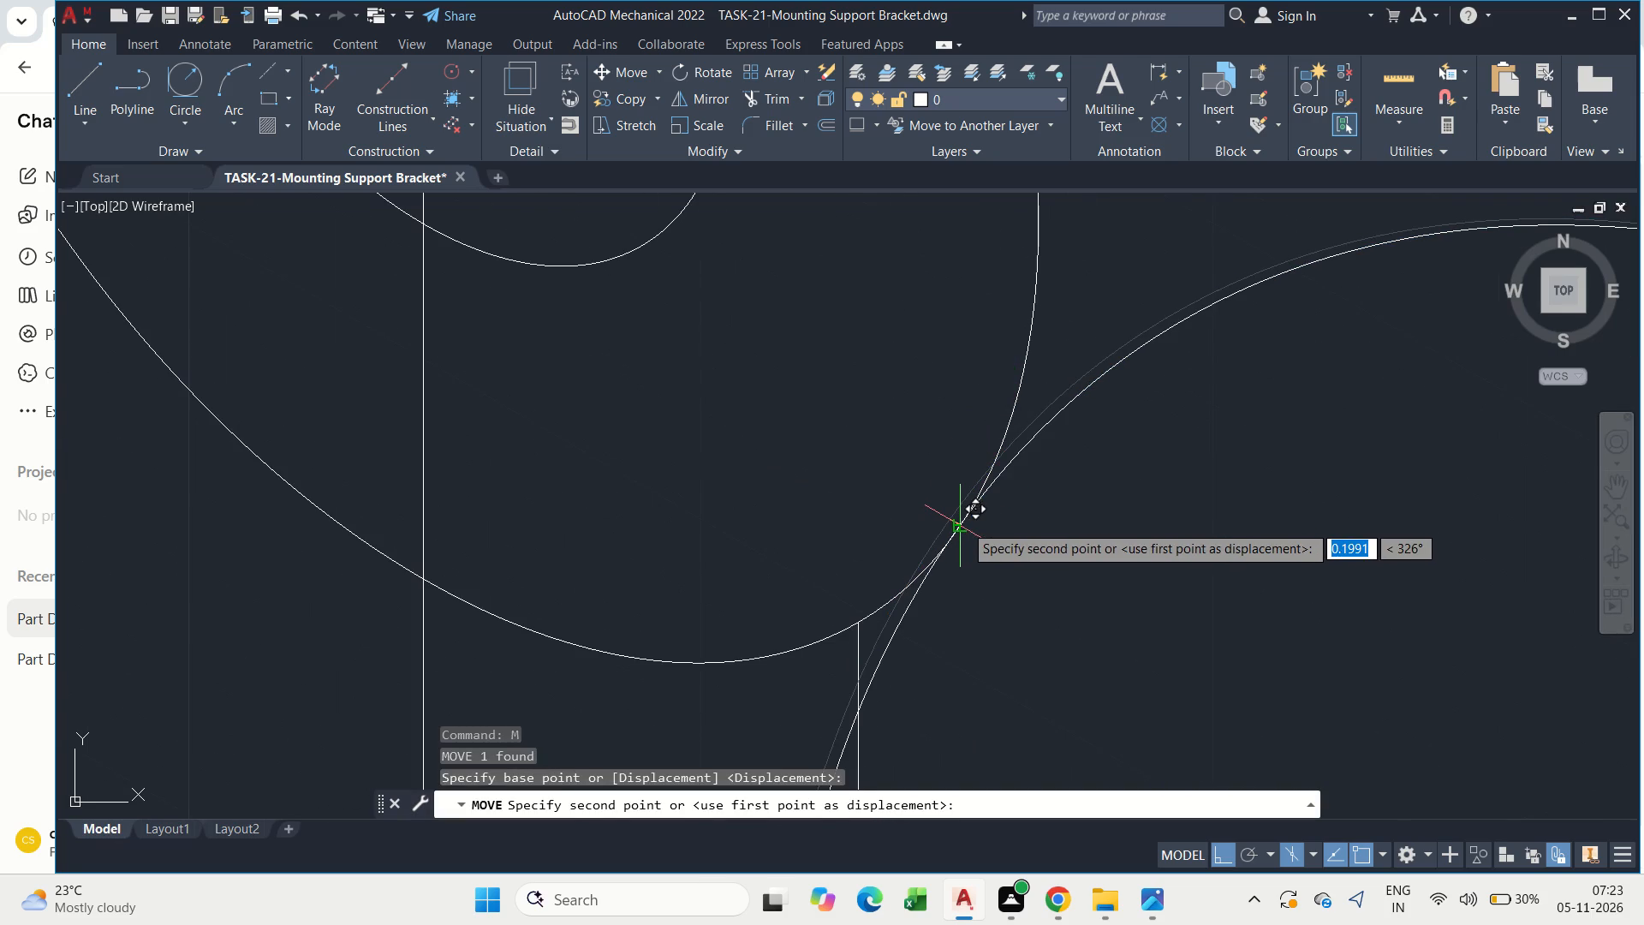
left_click(964, 524)
Examine where the moved isocircle meets the outer isocircles of the upper and lower lugs.
scroll(992, 525, "down", 4)
scroll(996, 797, "up", 3)
middle_click_drag(992, 637, 988, 590)
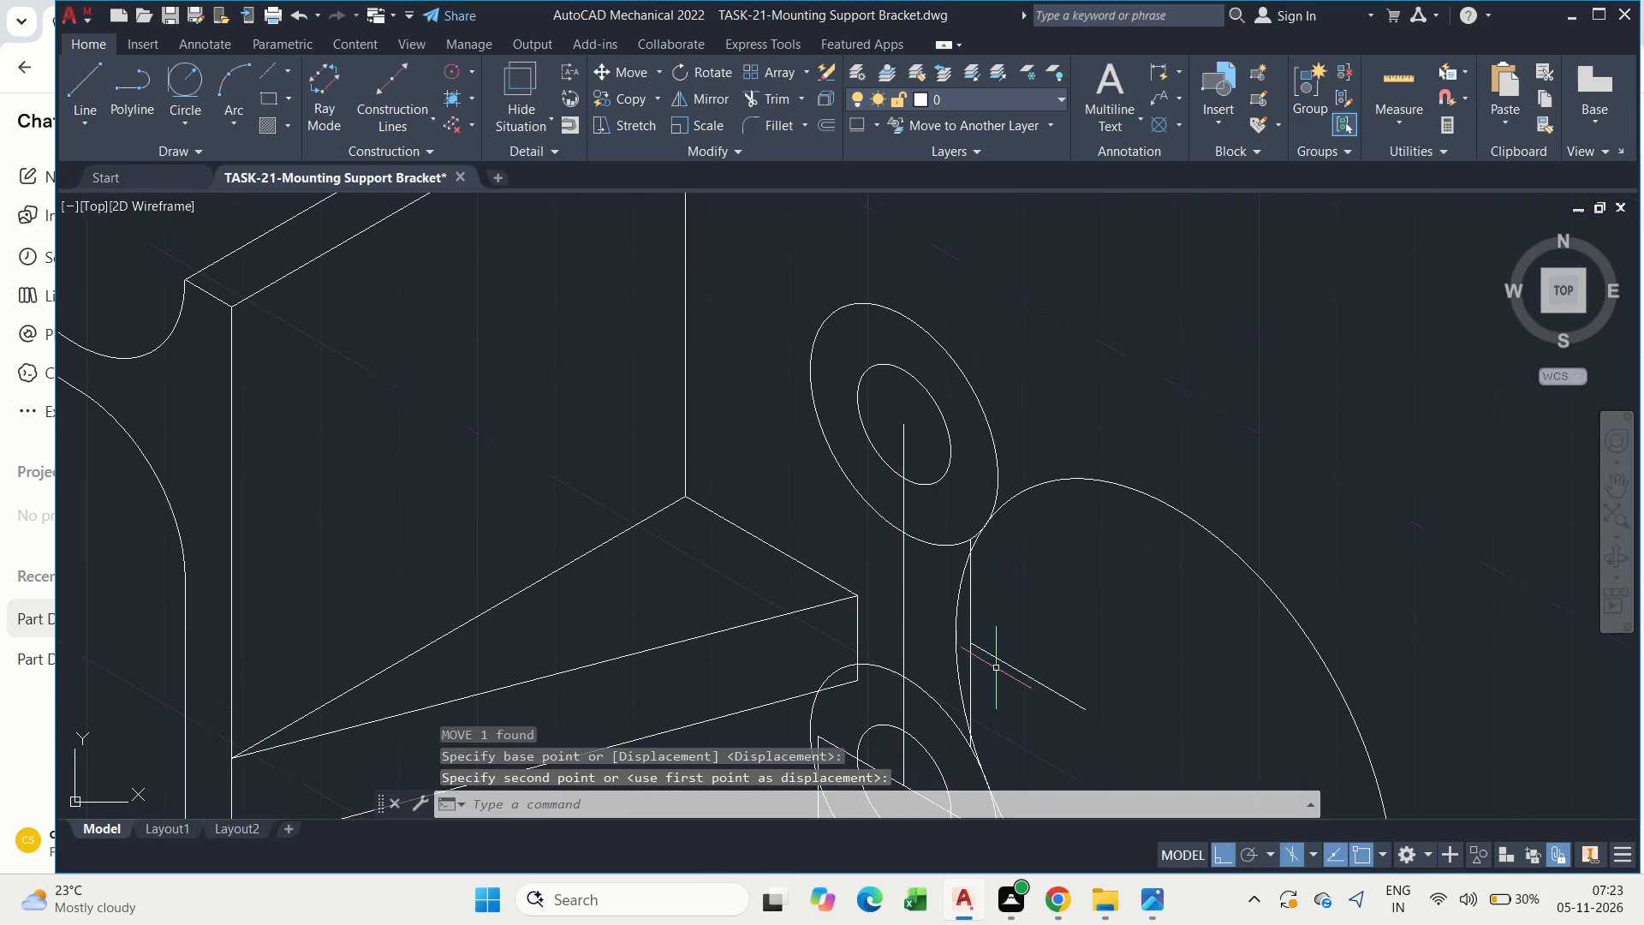
middle_click_drag(988, 590, 984, 550)
middle_click_drag(980, 626, 932, 507)
scroll(932, 539, "up", 4)
scroll(899, 683, "up", 2)
middle_click_drag(899, 682, 1049, 281)
scroll(1049, 281, "down", 1)
scroll(1028, 445, "up", 2)
middle_click_drag(1053, 353, 1058, 398)
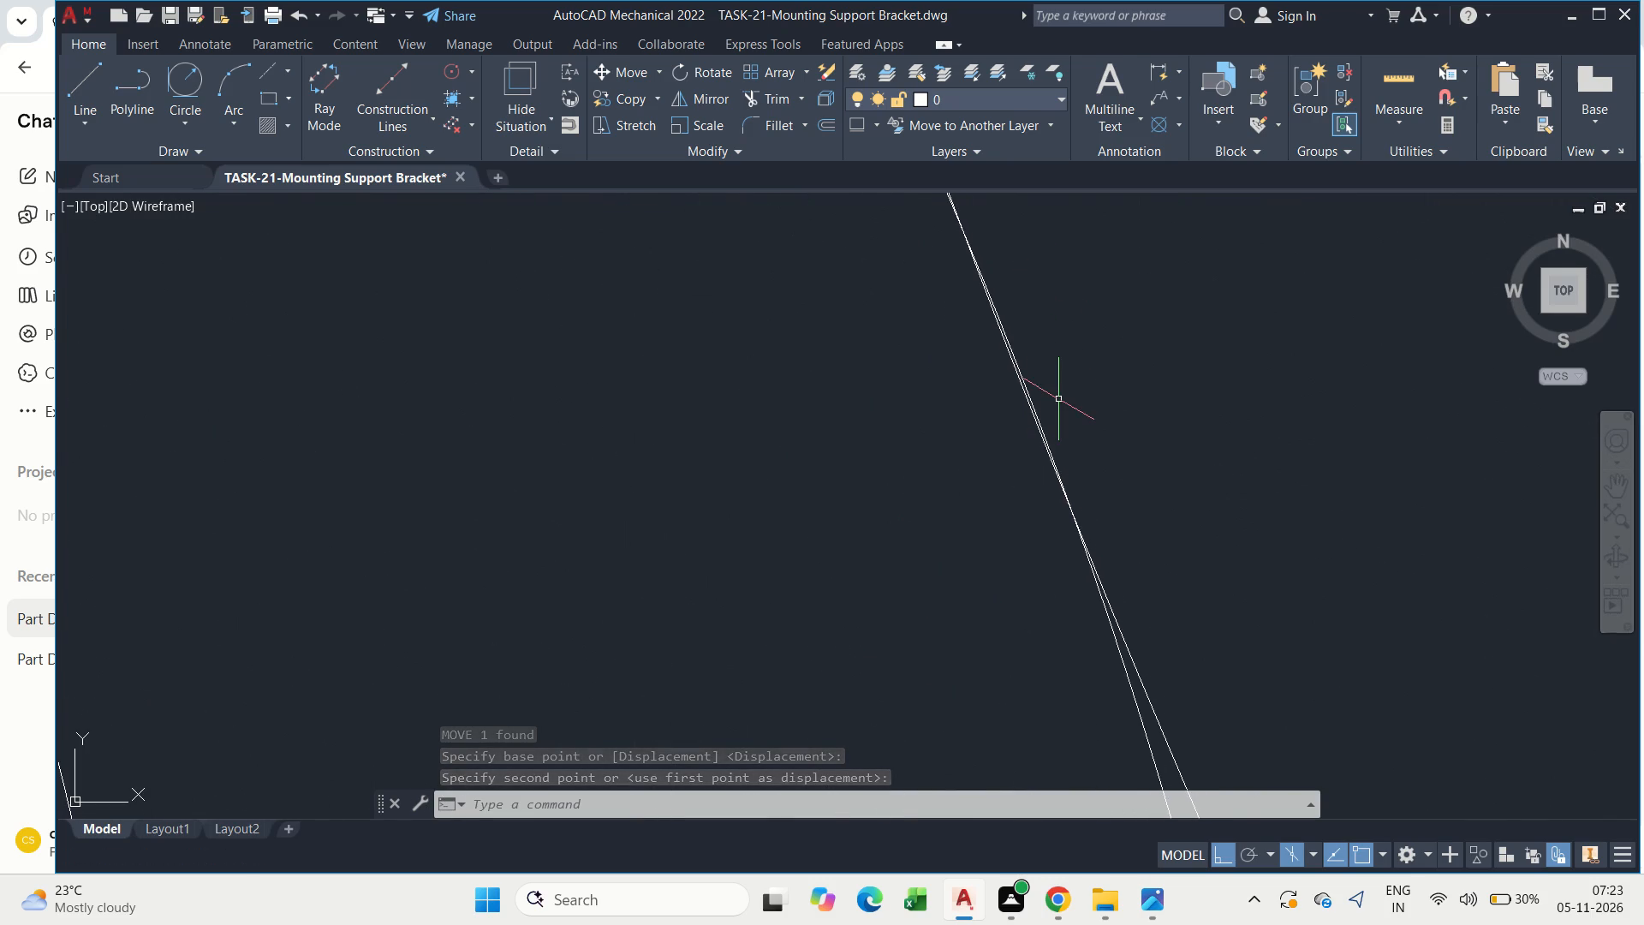
scroll(1058, 399, "down", 6)
key("Escape")
scroll(1058, 399, "down", 3)
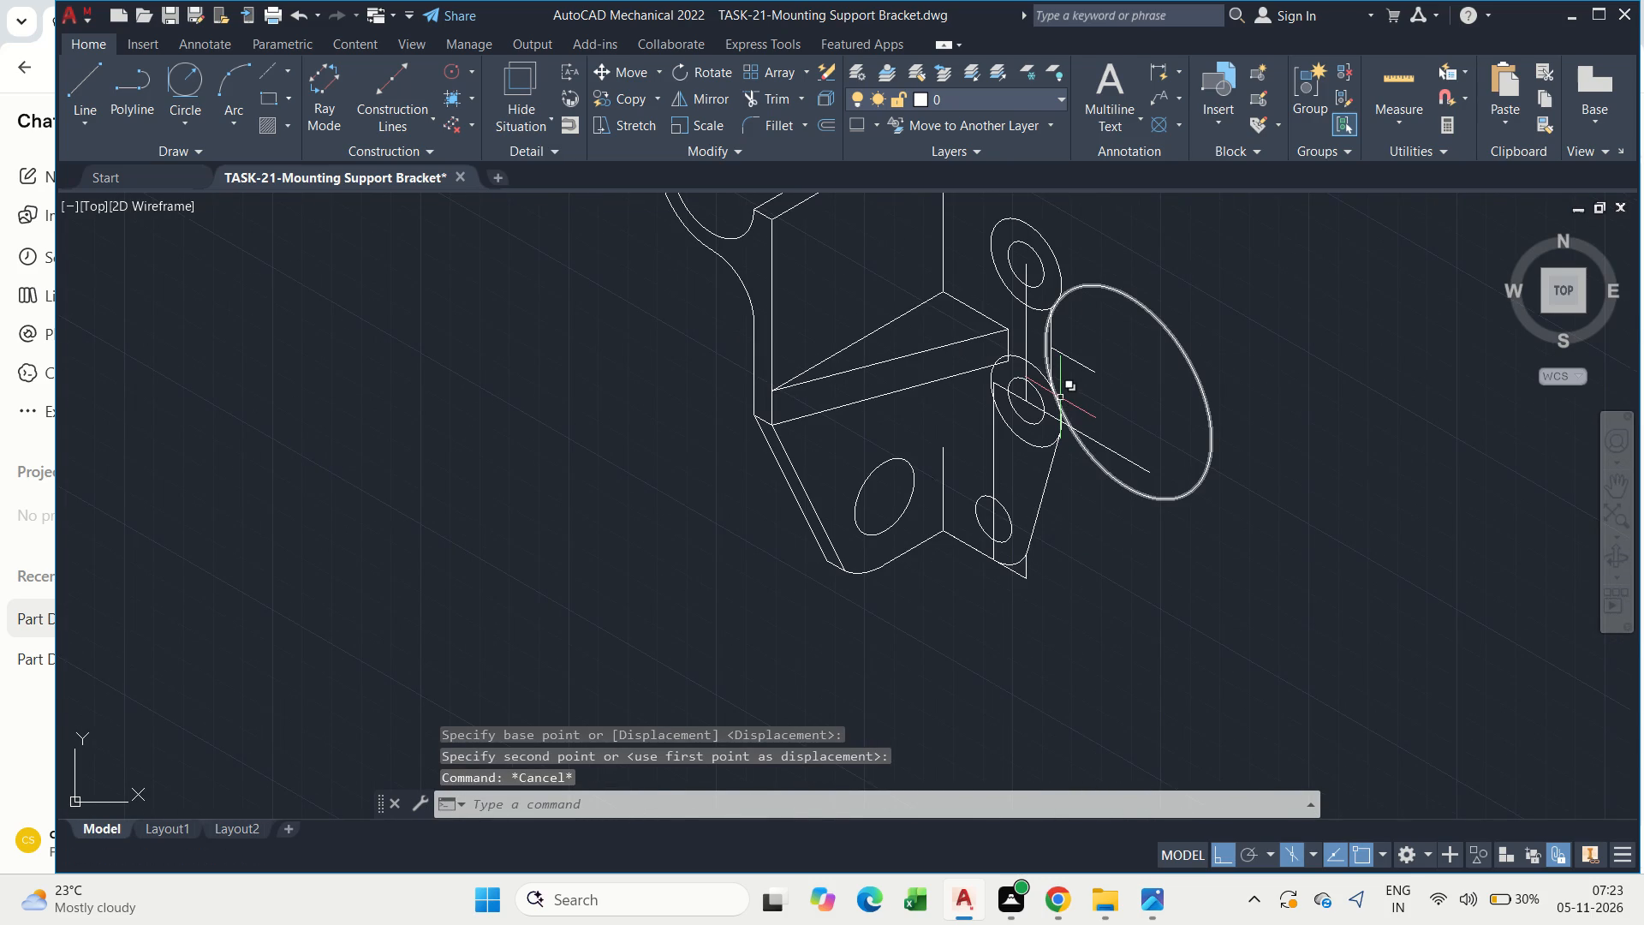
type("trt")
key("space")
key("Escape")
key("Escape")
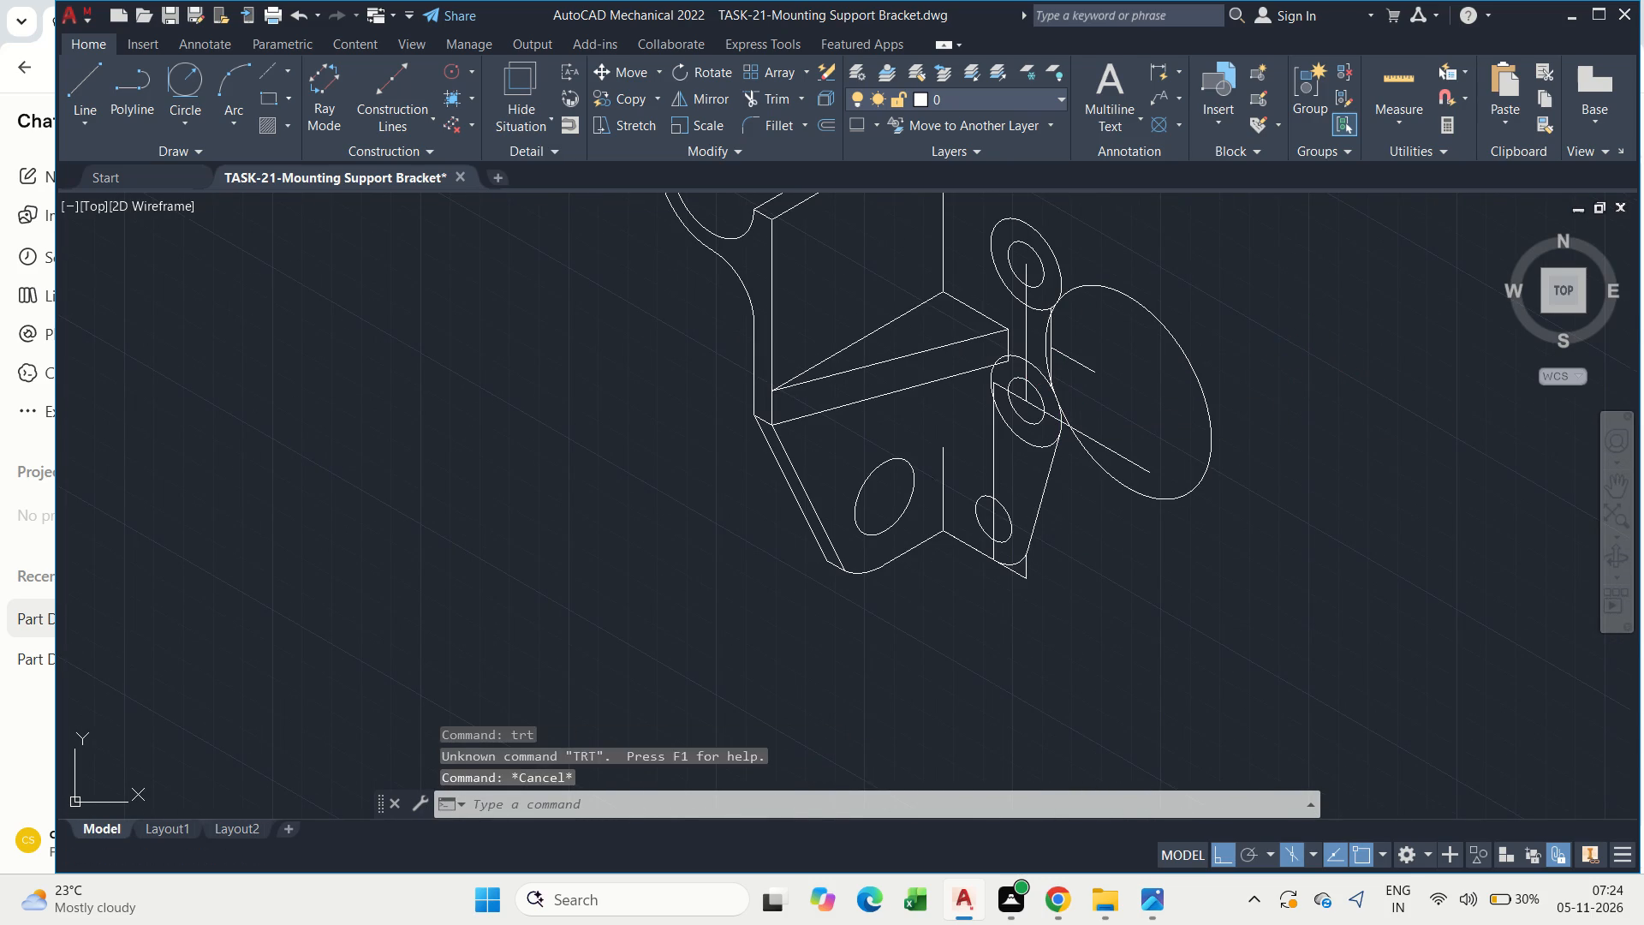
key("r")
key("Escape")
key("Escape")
Trim away the outer portion of the diameter 56 isocircle, keeping the inner arc that joins the two lugs.
type("tr")
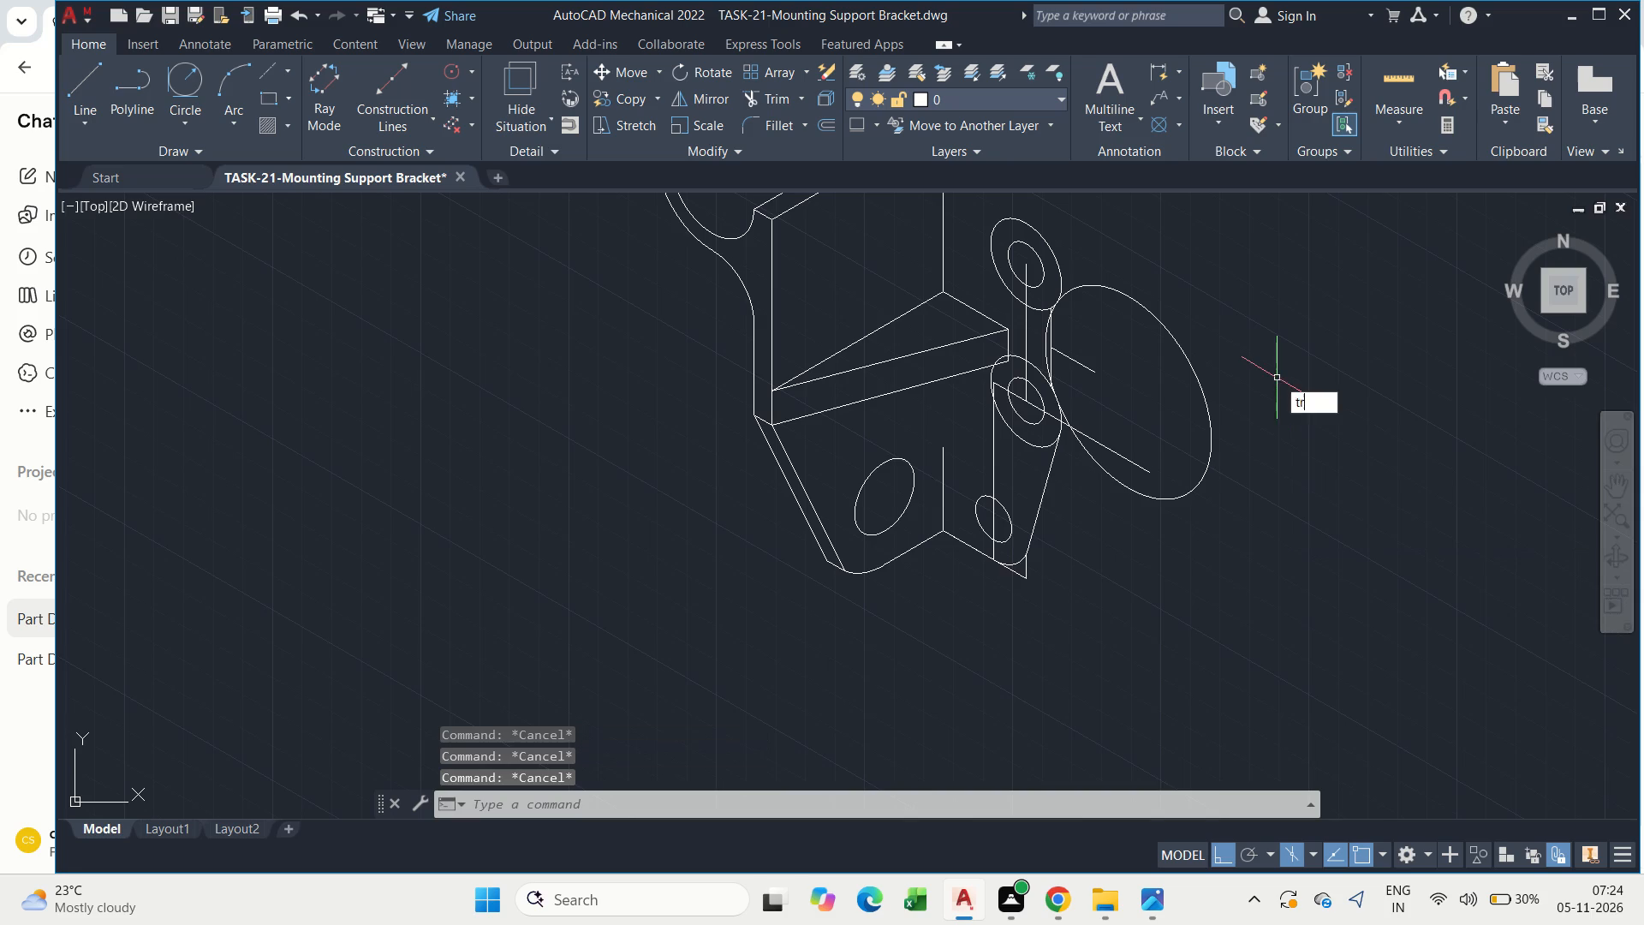
key("space")
left_click_drag(1267, 378, 1058, 445)
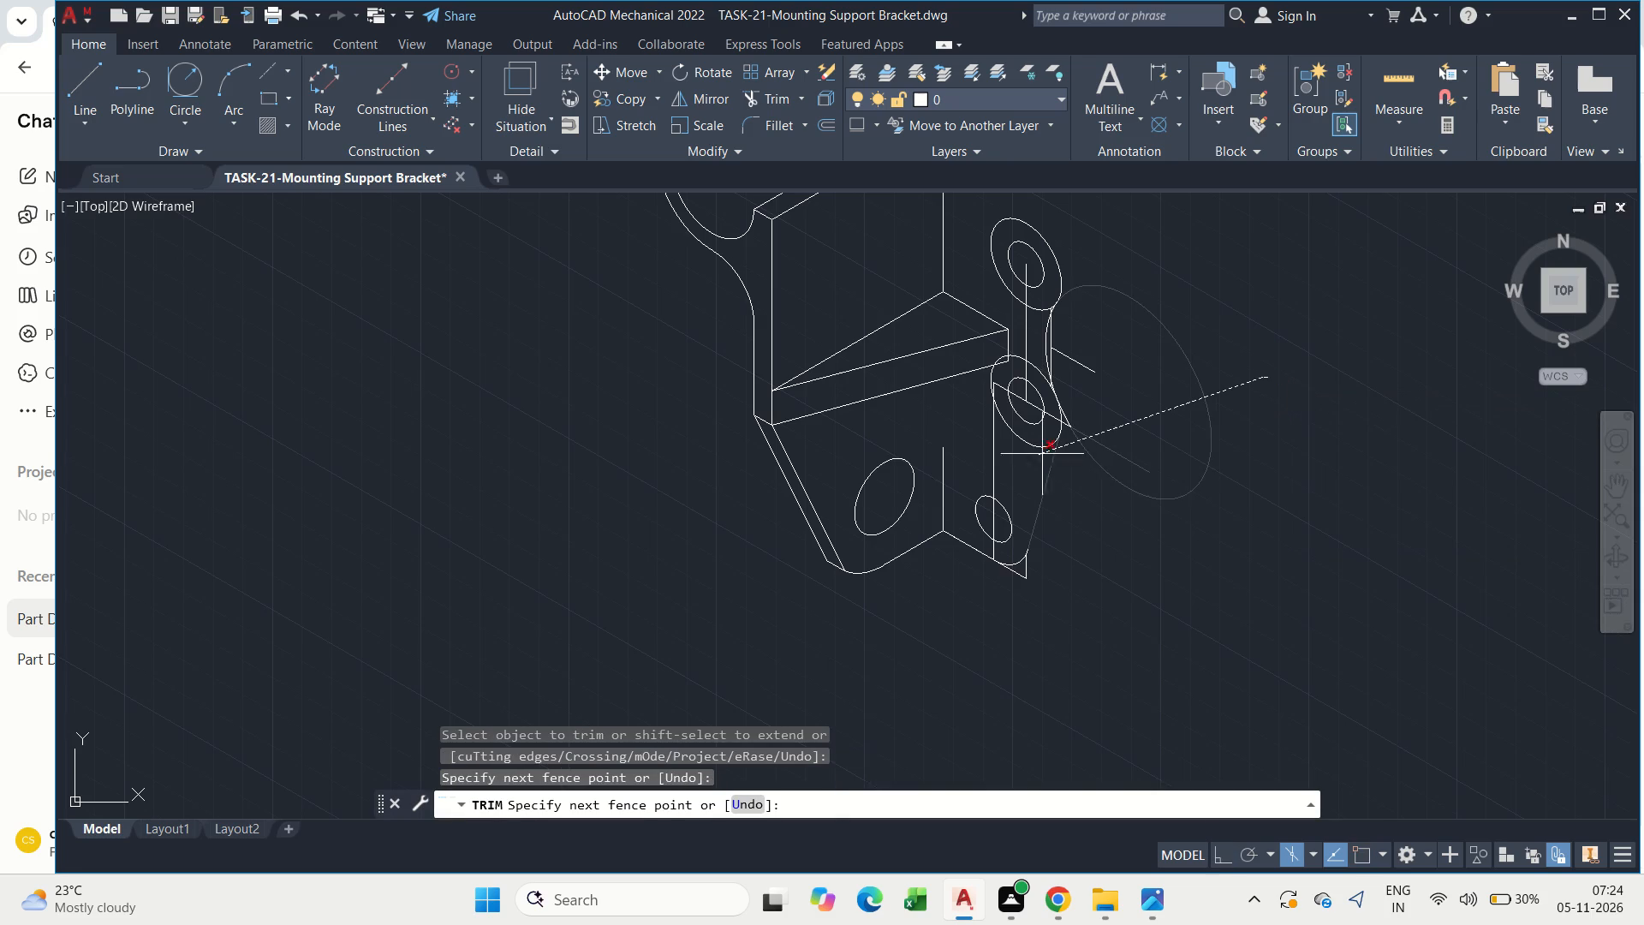
left_click_drag(1058, 445, 1147, 420)
key("ctrl+z")
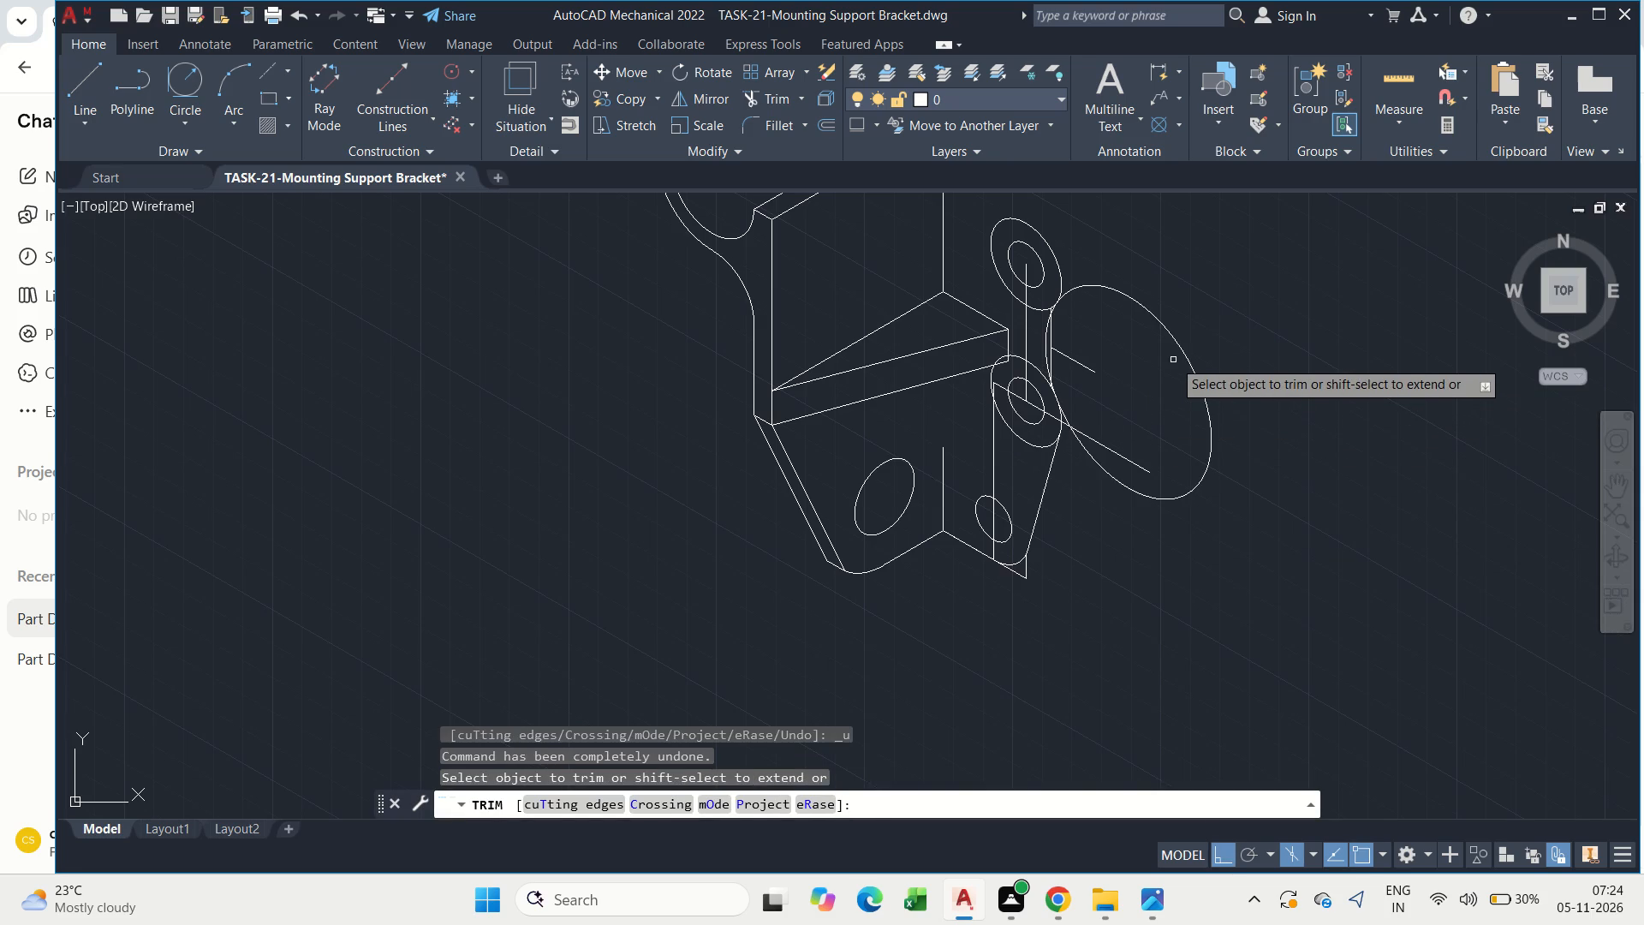
left_click_drag(1200, 324, 1171, 412)
scroll(1058, 385, "up", 3)
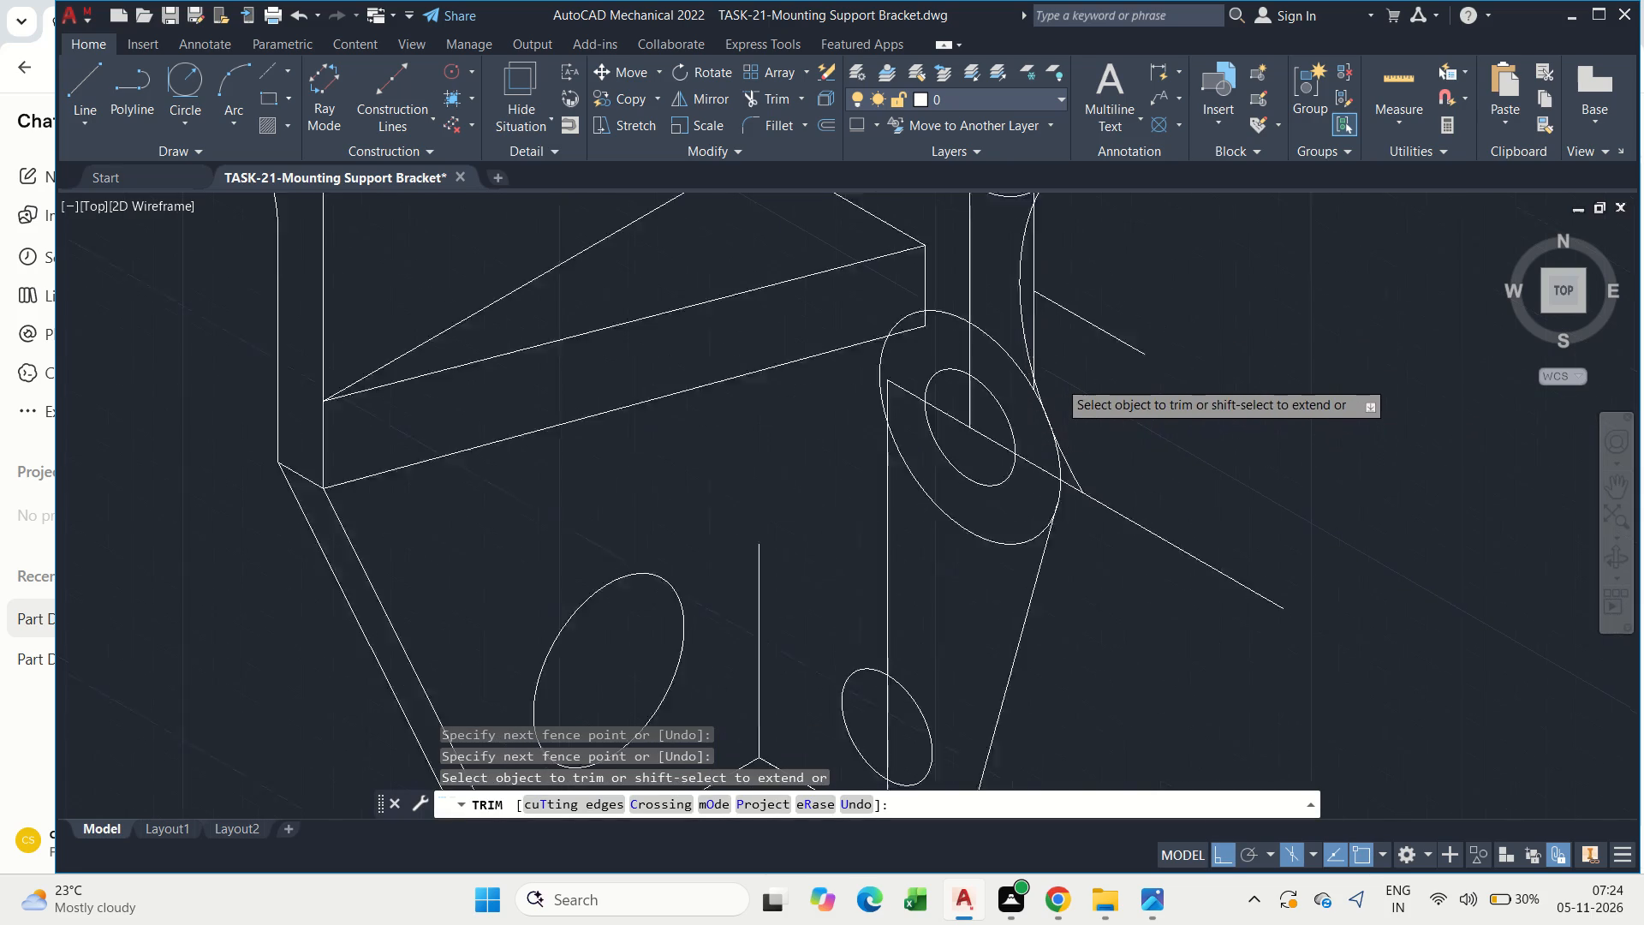
middle_click_drag(1151, 416, 1212, 490)
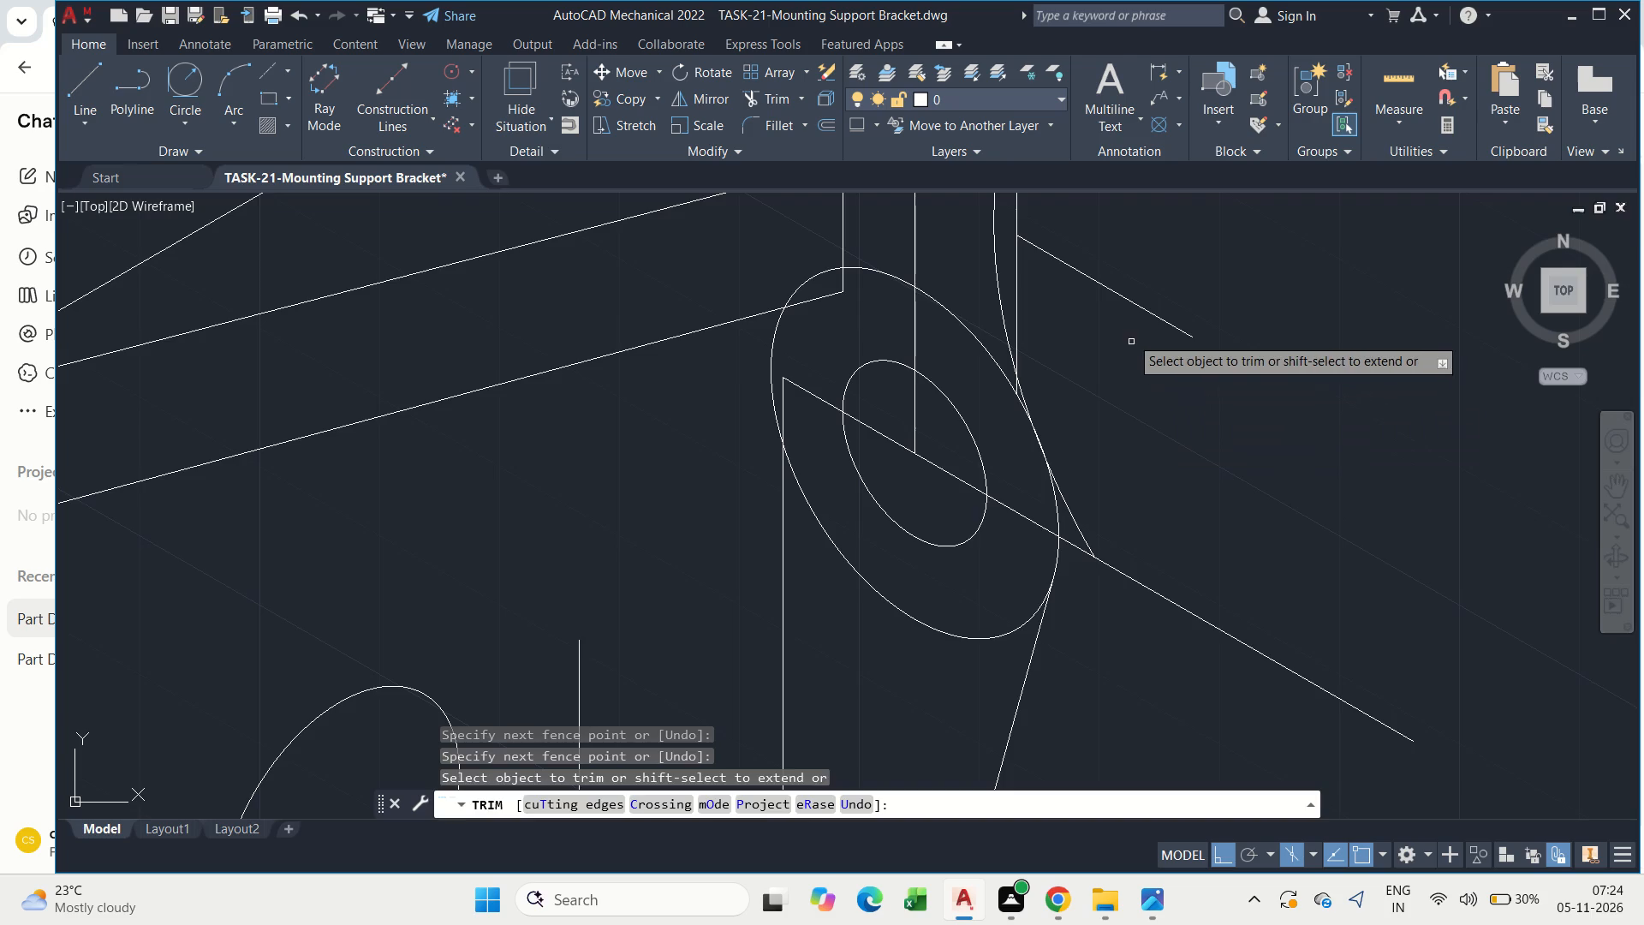
key("Escape")
Erase the vertical line joining the lugs' outer isocircles and the isometric line starting at its midpoint.
scroll(1129, 337, "down", 2)
scroll(1120, 320, "up", 2)
left_click_drag(1103, 329, 1083, 310)
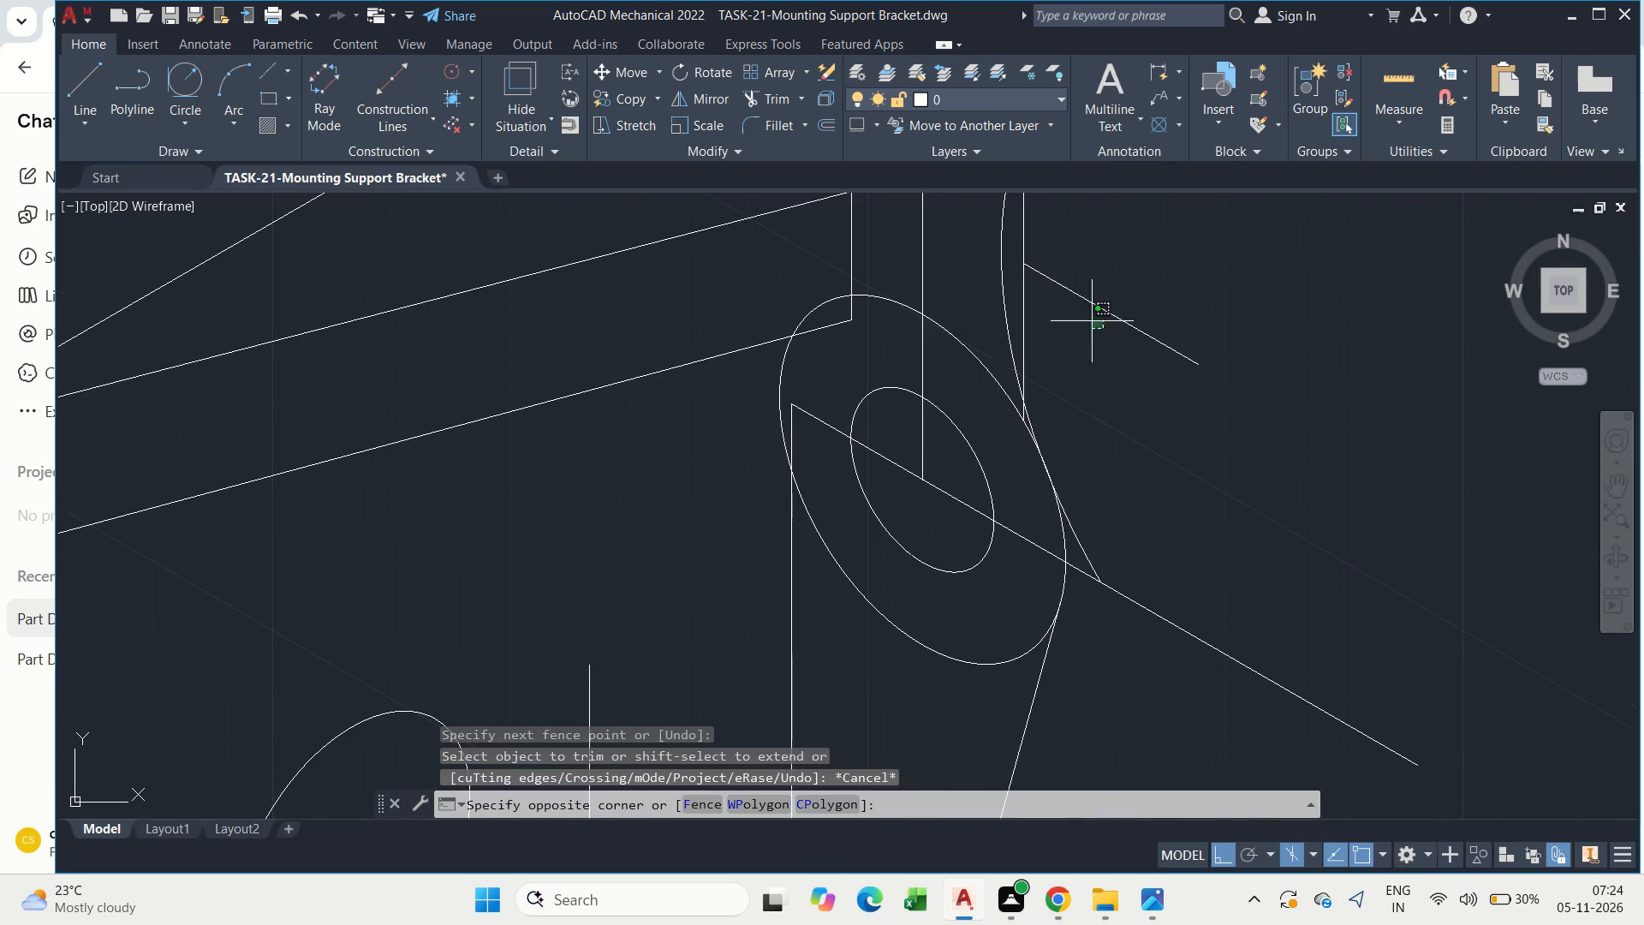
left_click(1019, 230)
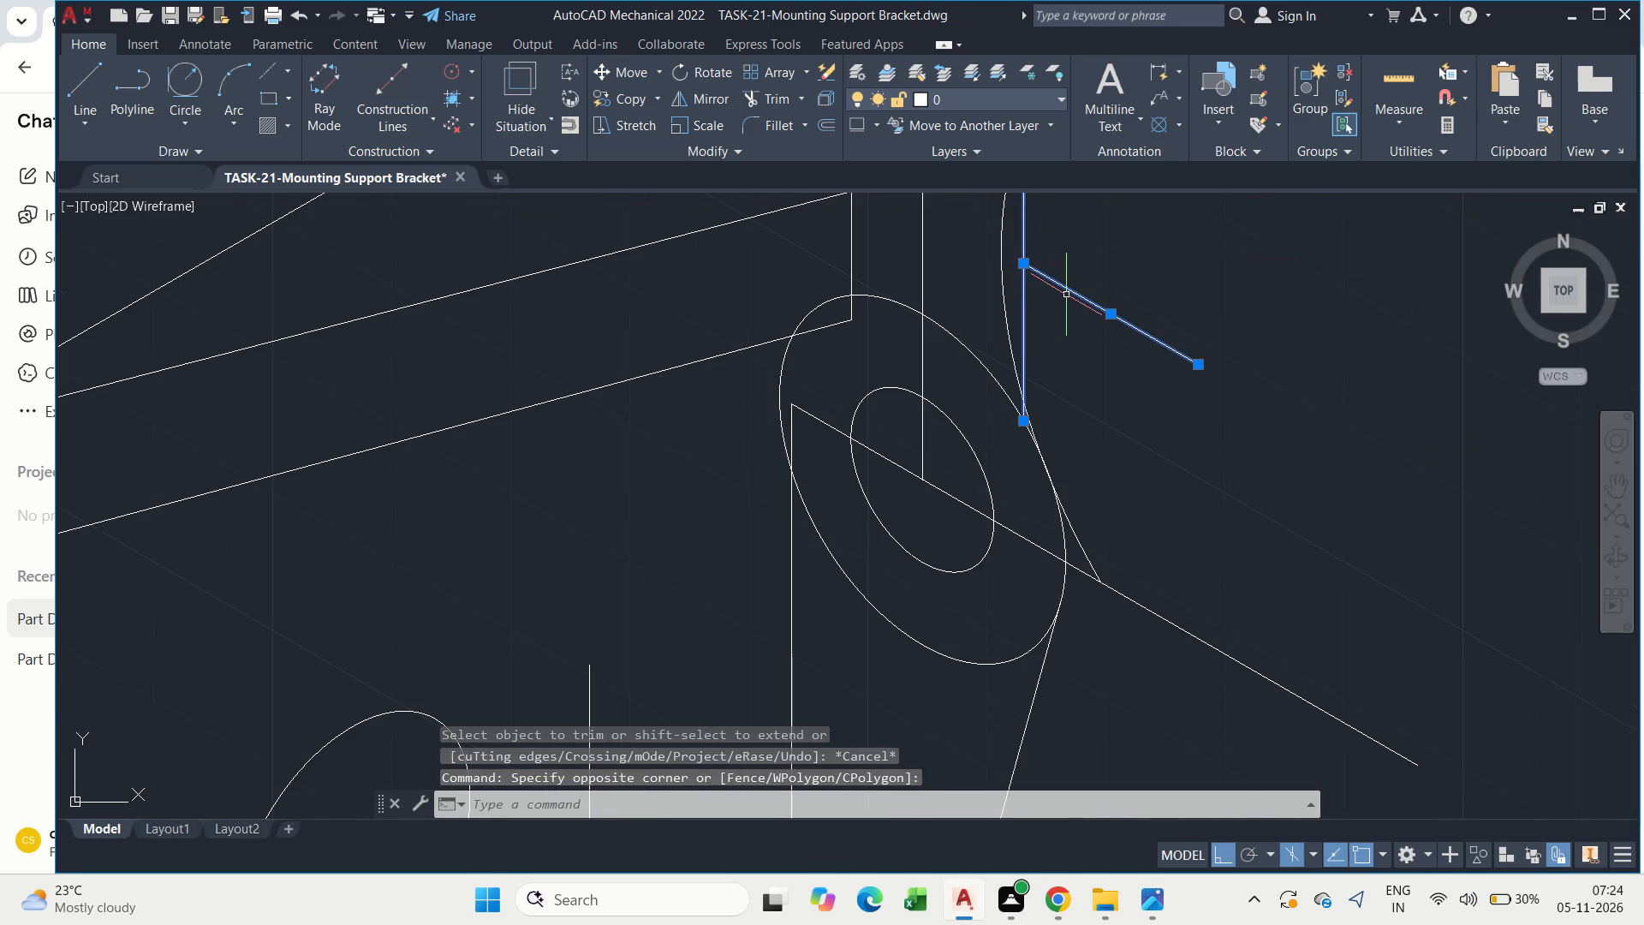
key("Delete")
scroll(1085, 332, "down", 2)
scroll(1084, 397, "up", 2)
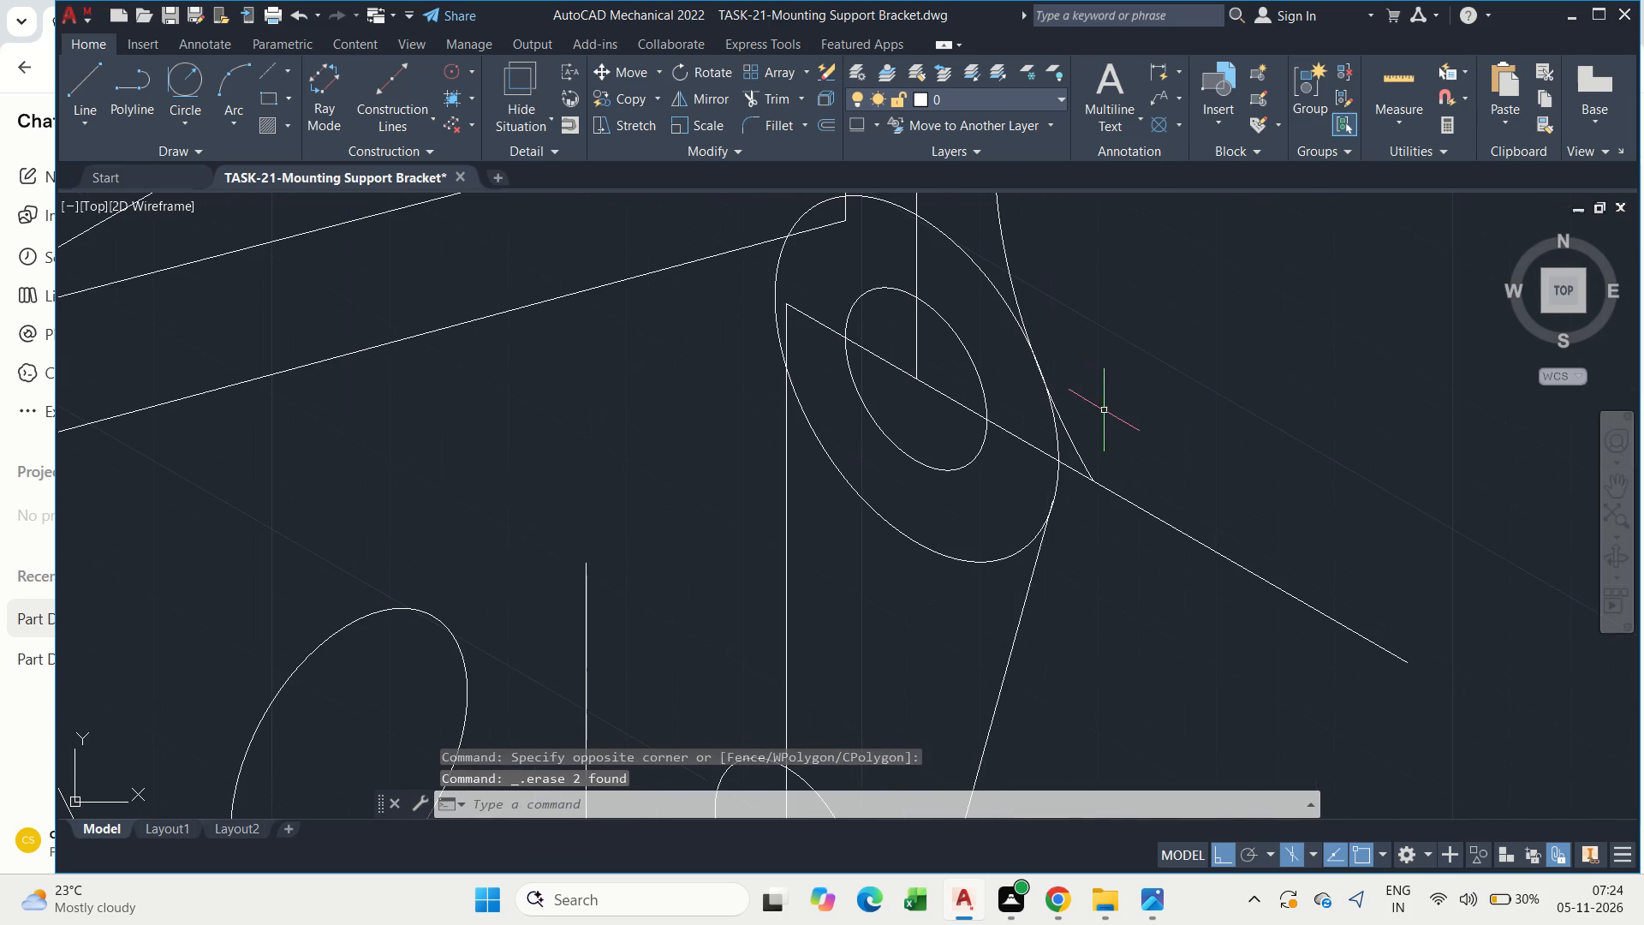
key("Escape")
Trim the leftover end of the joining arc that extends beyond the lower lug's outer isocircle.
type("tr")
key("space")
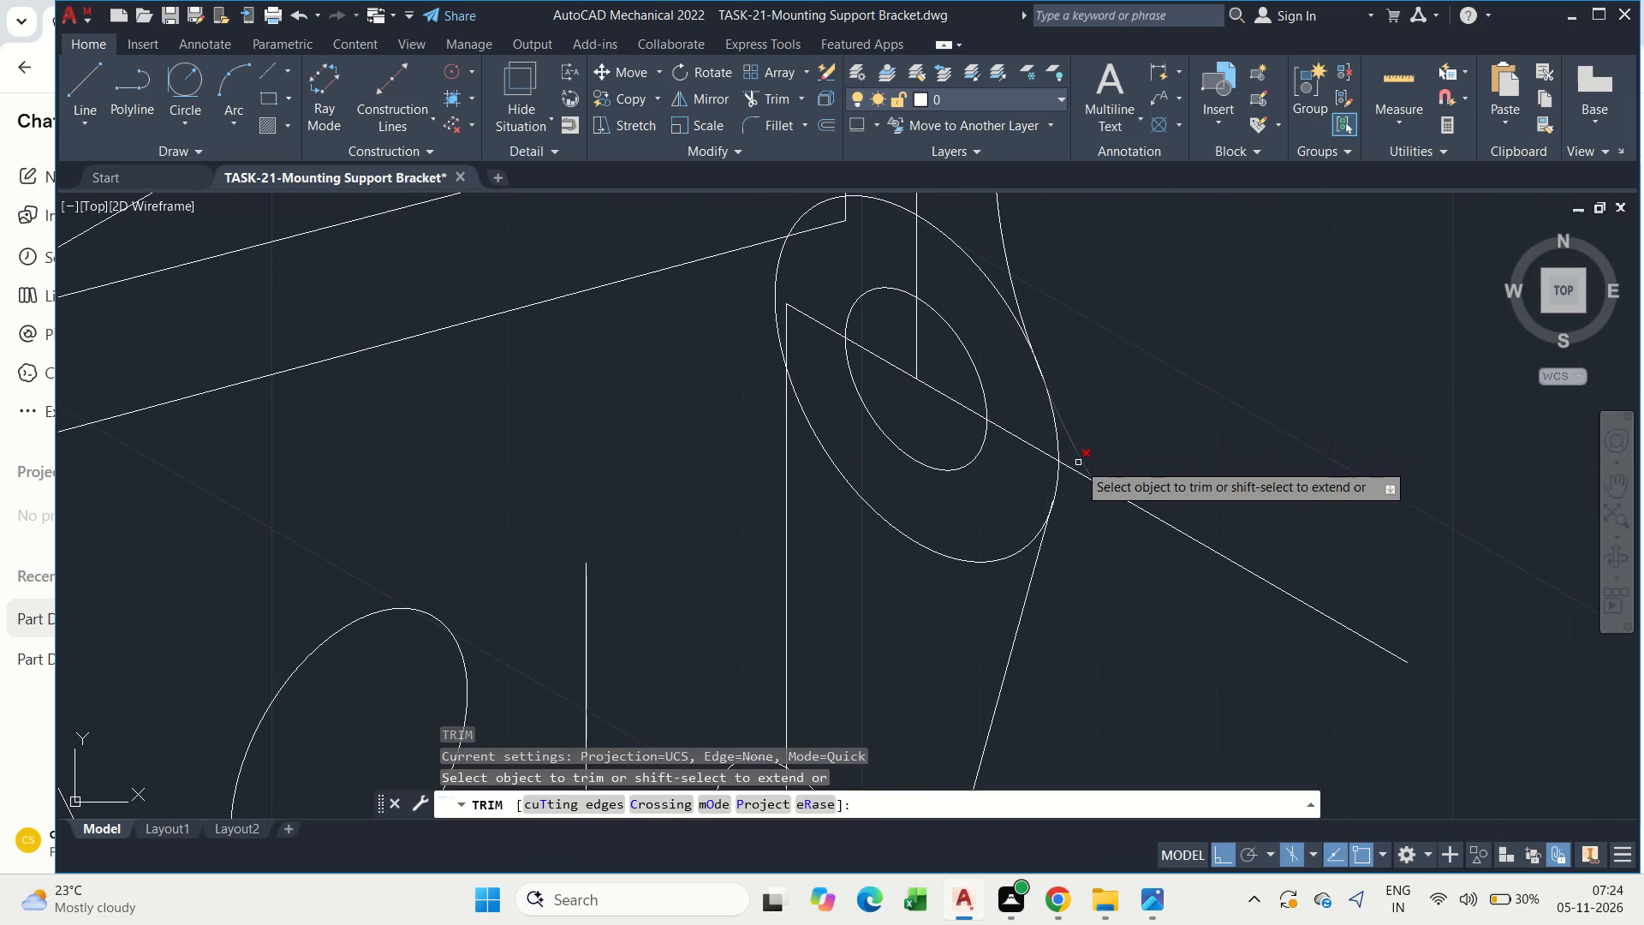
left_click(1079, 457)
Trim the facing inner portions of the upper and lower lugs' outer isocircles between the vertical centre line and the joining arc.
scroll(1127, 409, "down", 2)
middle_click_drag(1127, 370, 1134, 429)
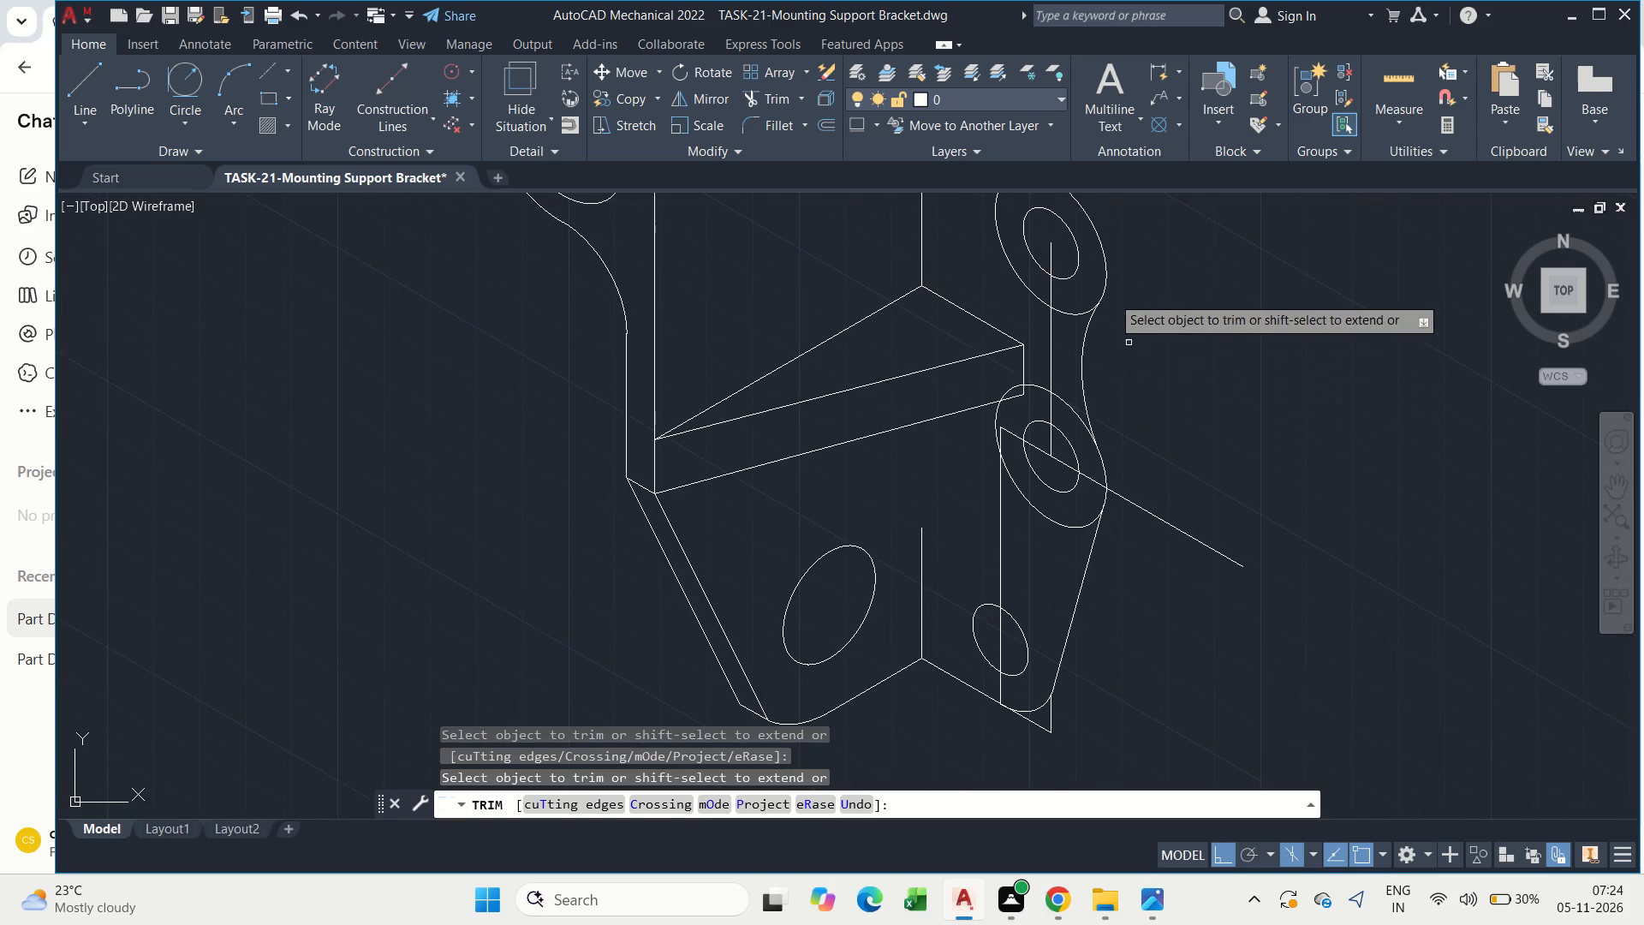
scroll(1111, 294, "up", 4)
scroll(1059, 364, "down", 1)
left_click_drag(940, 372, 939, 422)
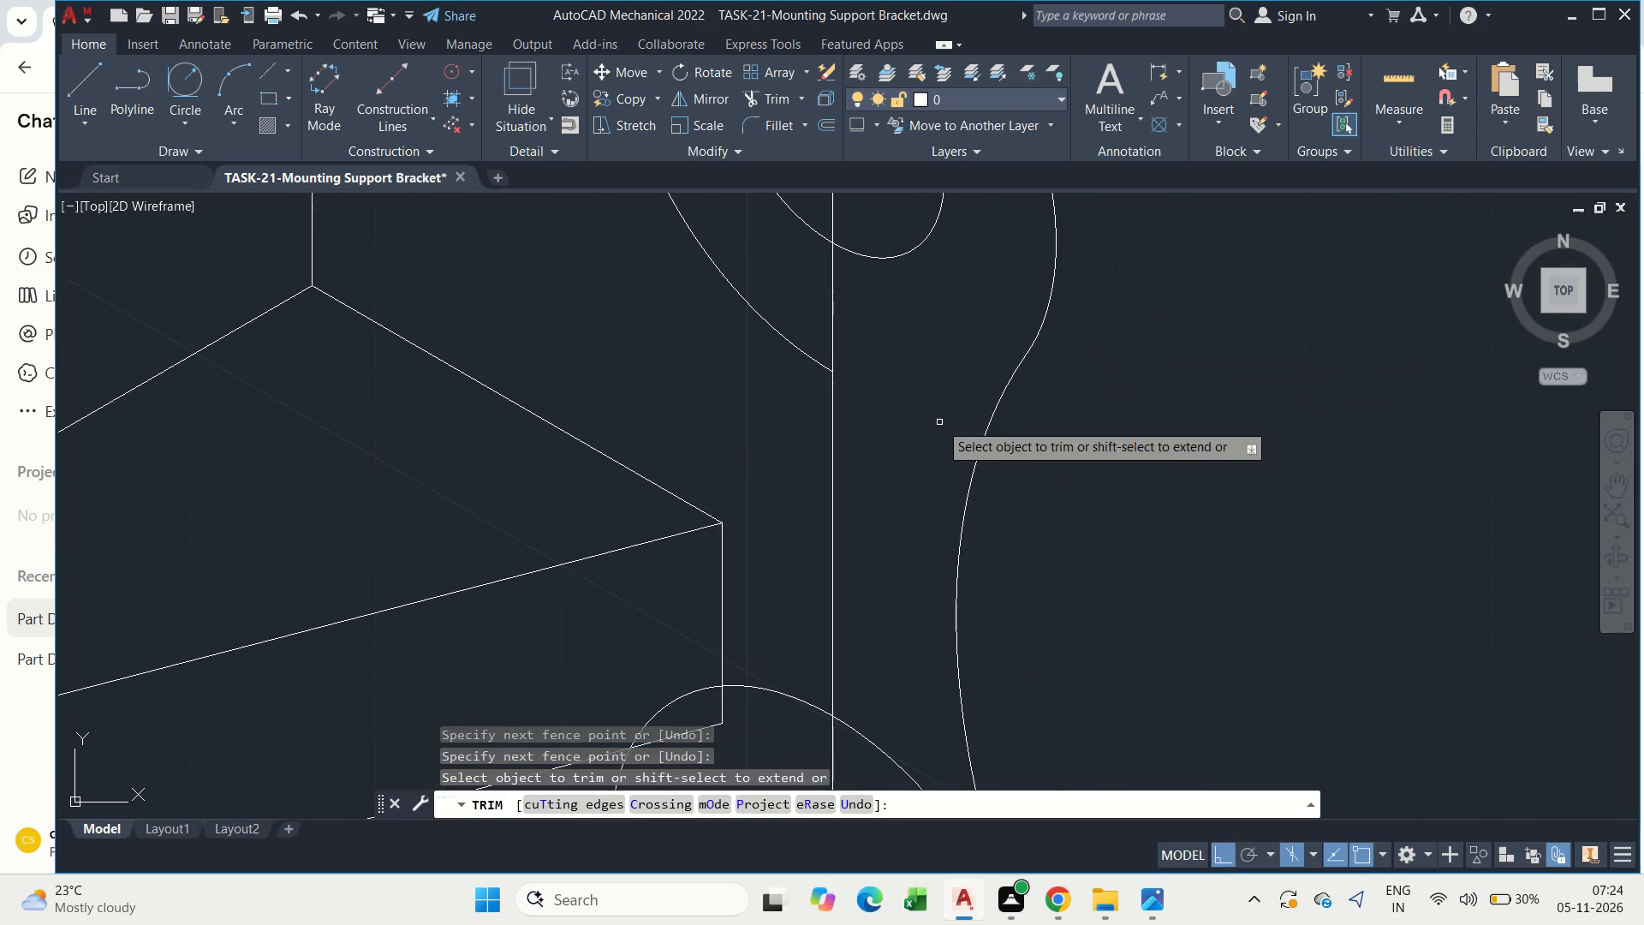
scroll(939, 422, "down", 3)
left_click_drag(926, 502, 932, 516)
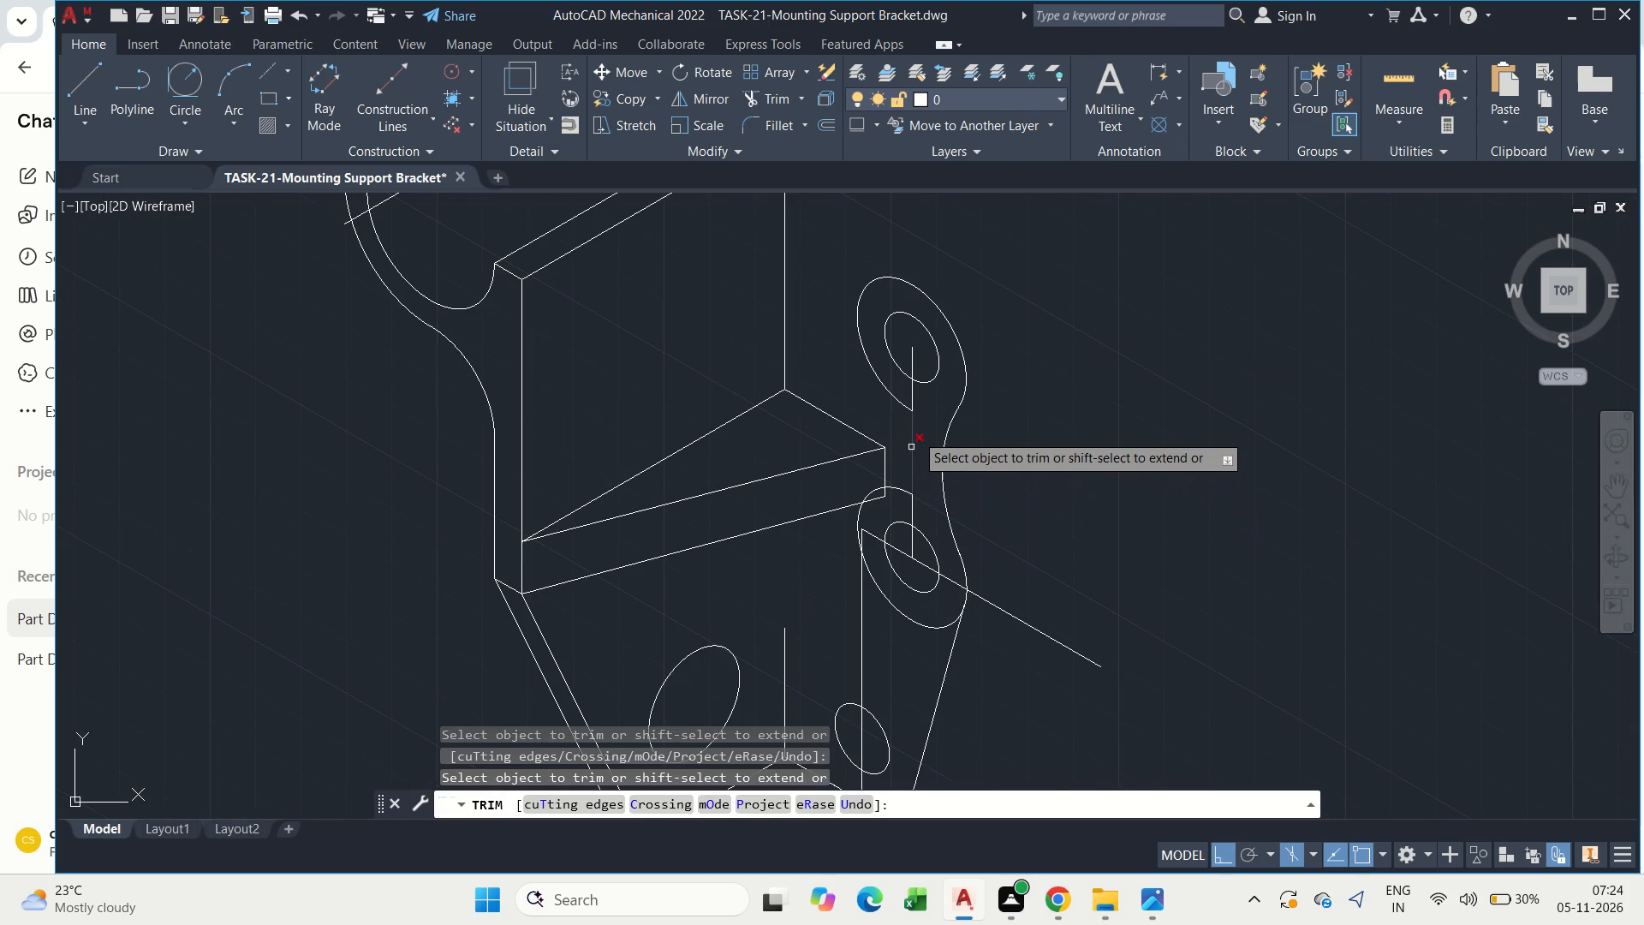
key("Escape")
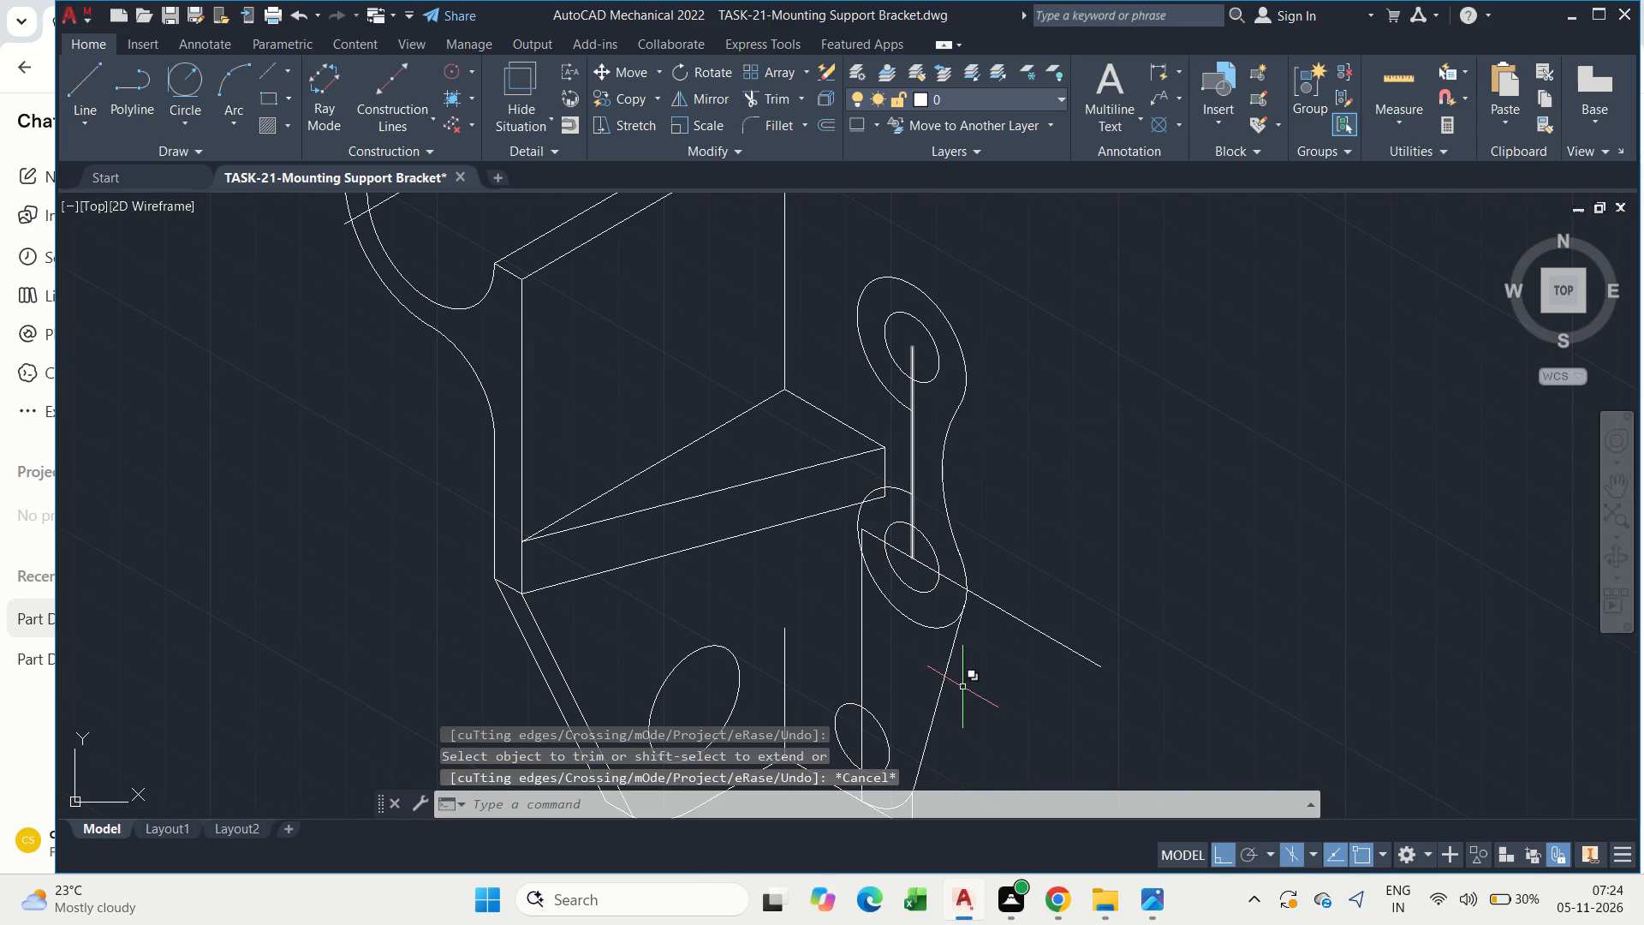
Trim the lower portion of the lower lug's outer isocircle between the side plate's vertical line and its inclined edge.
type("tr")
key("space")
left_click_drag(941, 620, 941, 622)
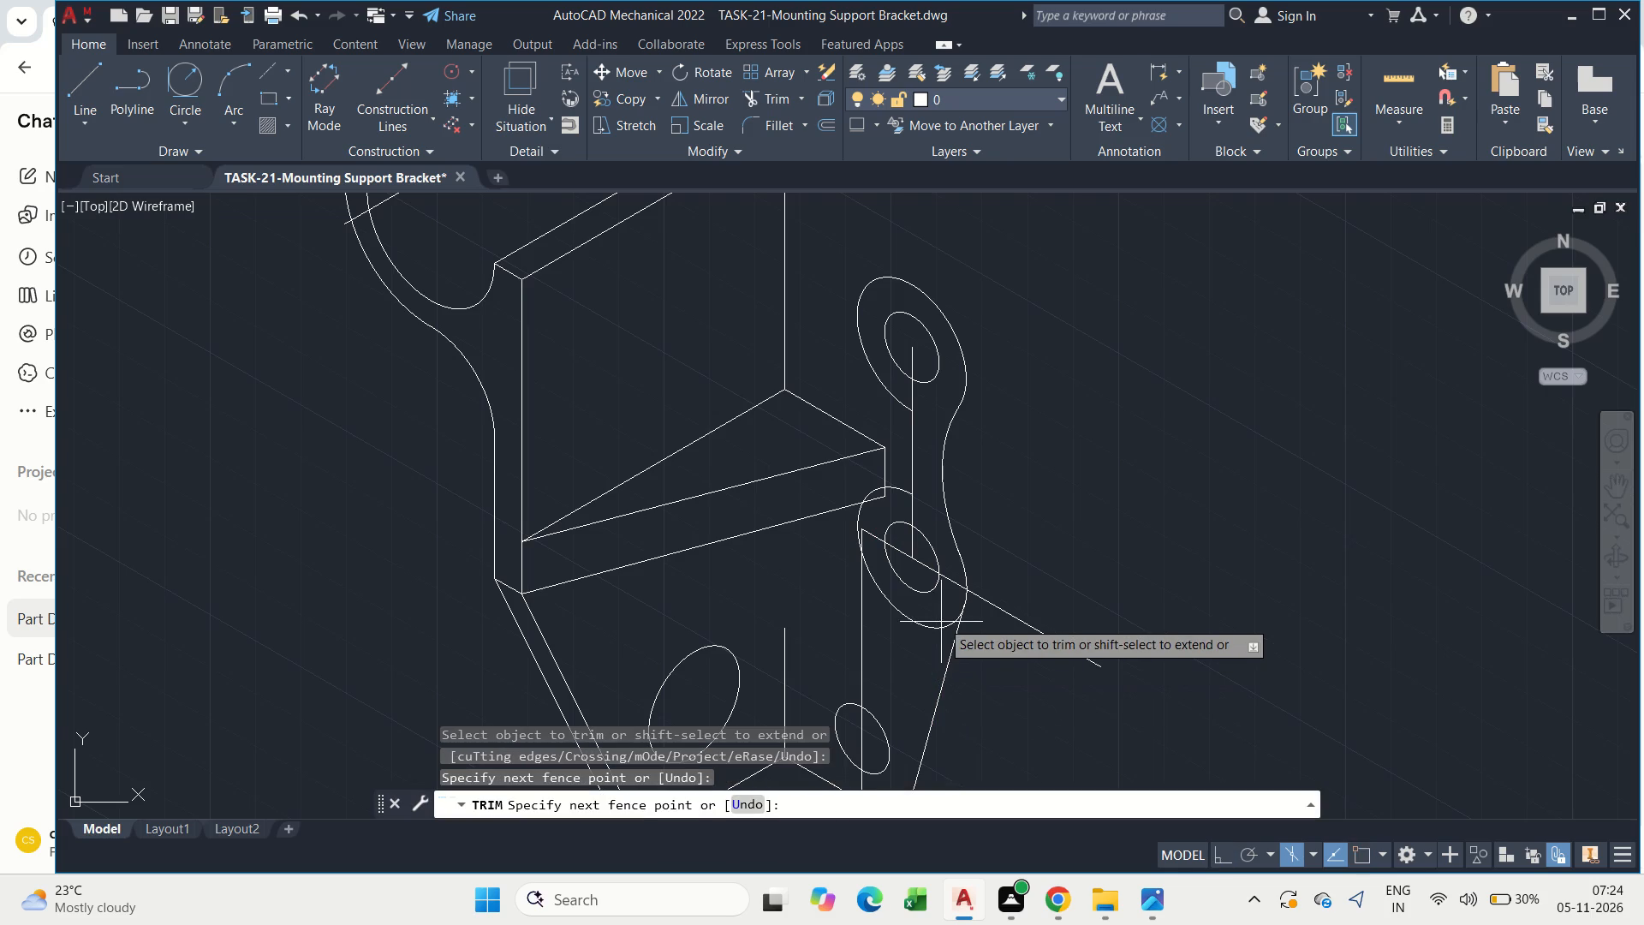
left_click_drag(941, 622, 933, 642)
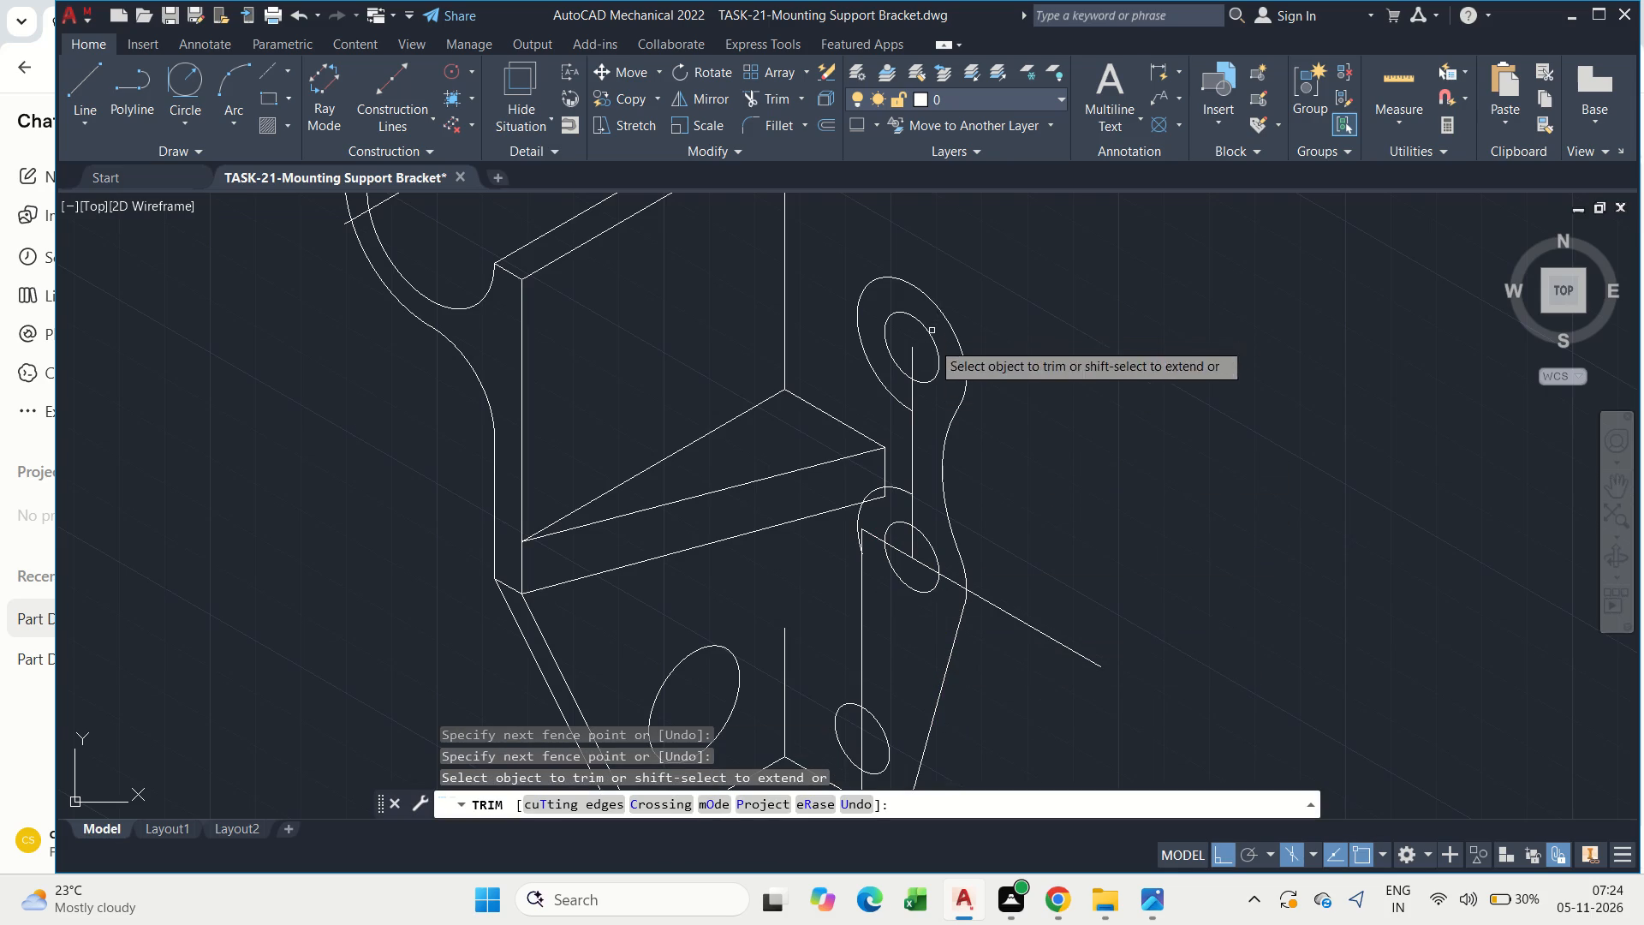
key("Escape")
Draw an inclined line from the side plate's top corner at the vertical wall to the outer side of the upper lug's outer isocircle.
scroll(932, 355, "down", 1)
middle_click_drag(938, 374, 948, 397)
key("Escape")
type("l")
key("space")
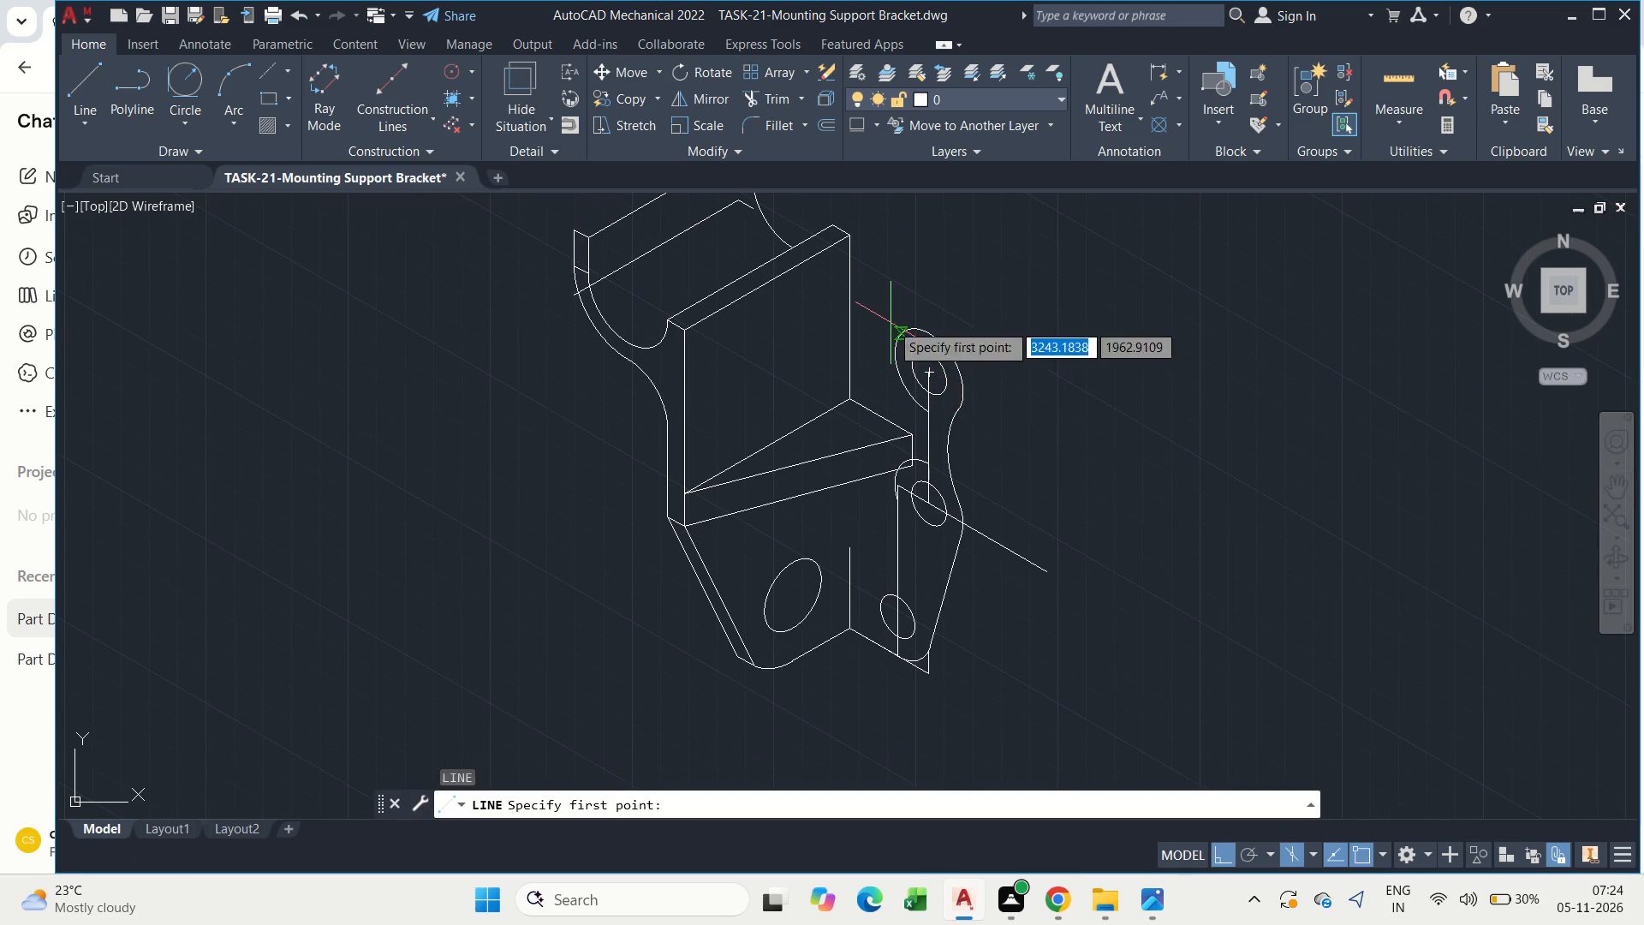
left_click_drag(853, 238, 864, 248)
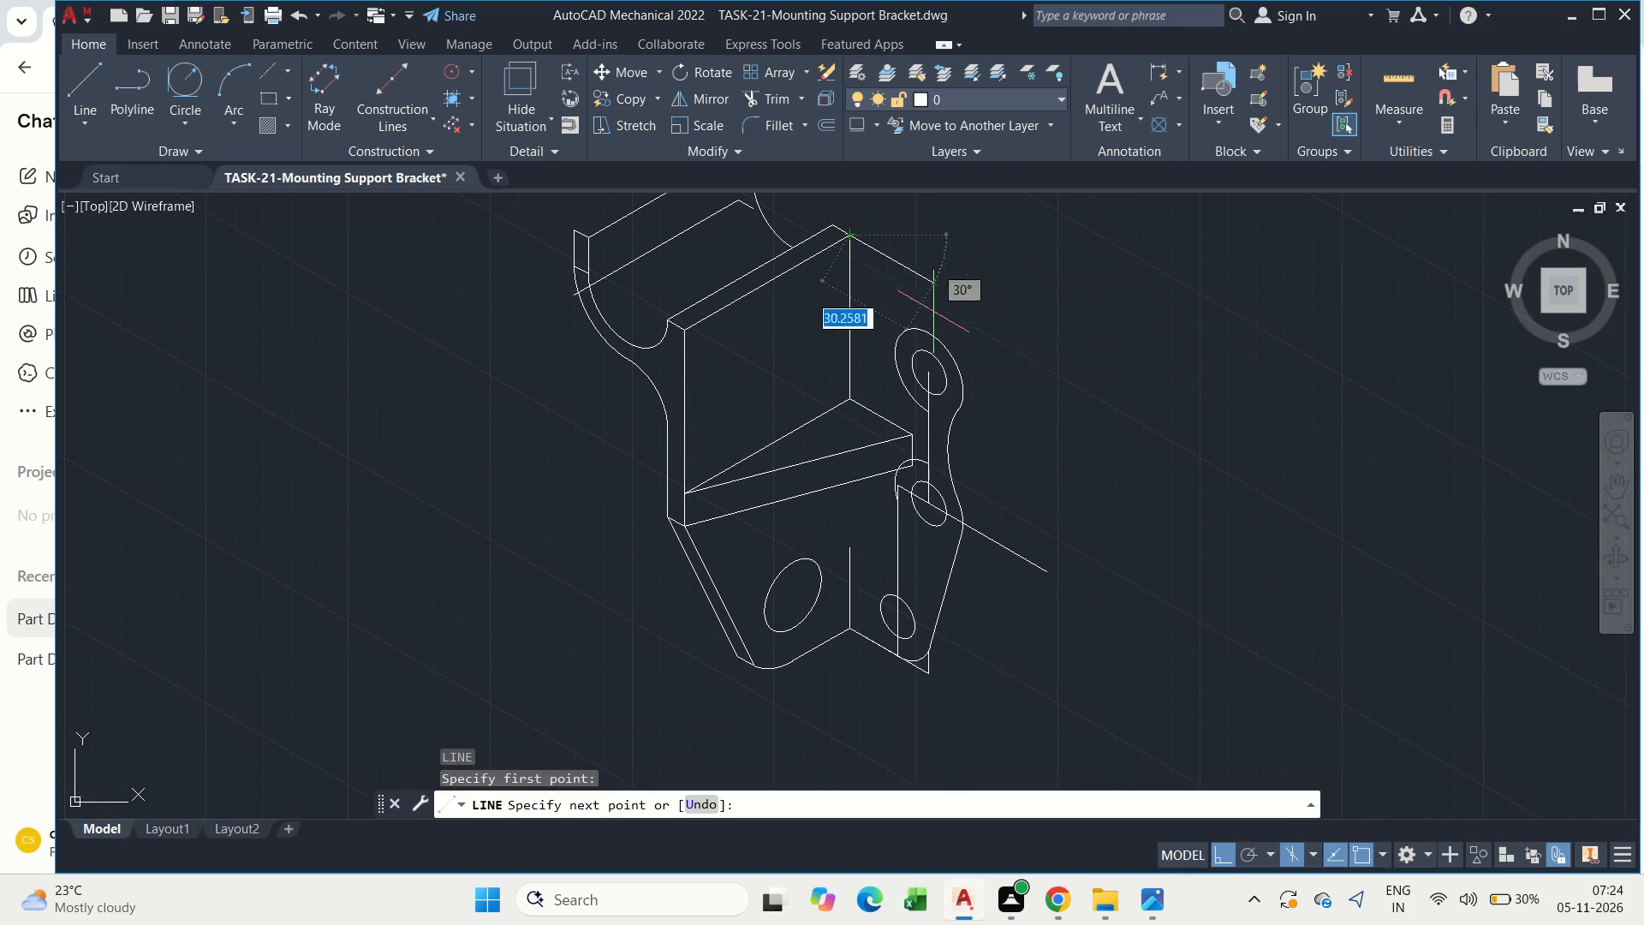
left_click(957, 362)
key("Escape")
Trim the segment of the upper lug's outer isocircle that bulges beyond the new inclined line.
scroll(950, 355, "up", 4)
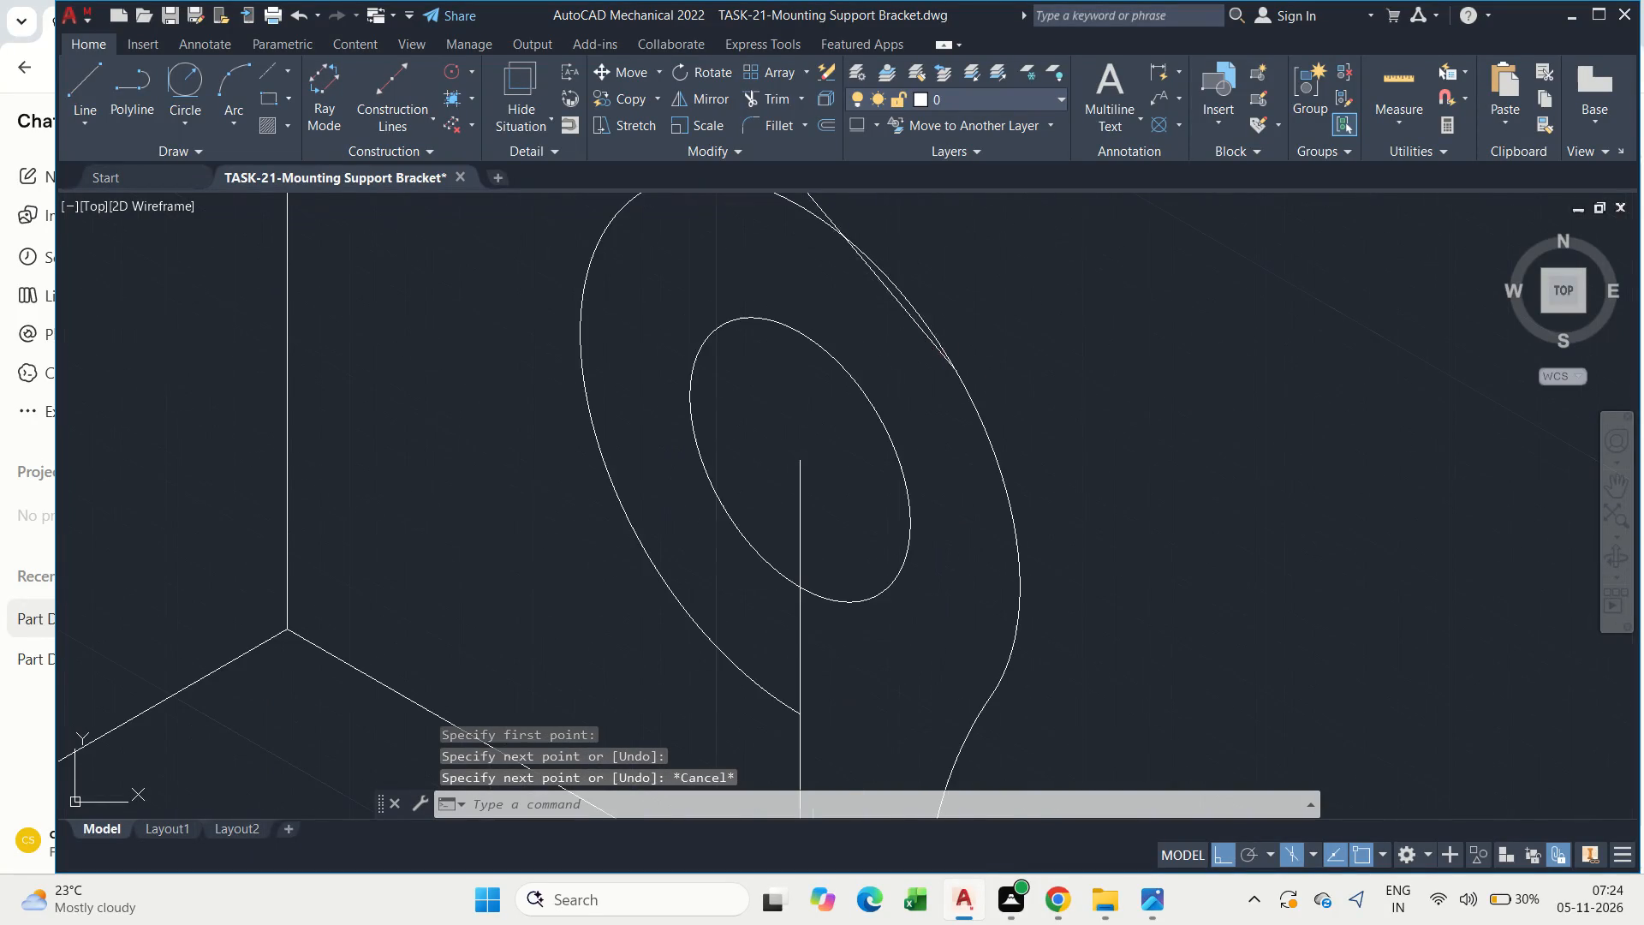
scroll(949, 357, "down", 1)
key("Escape")
type("tr")
key("space")
left_click(927, 321)
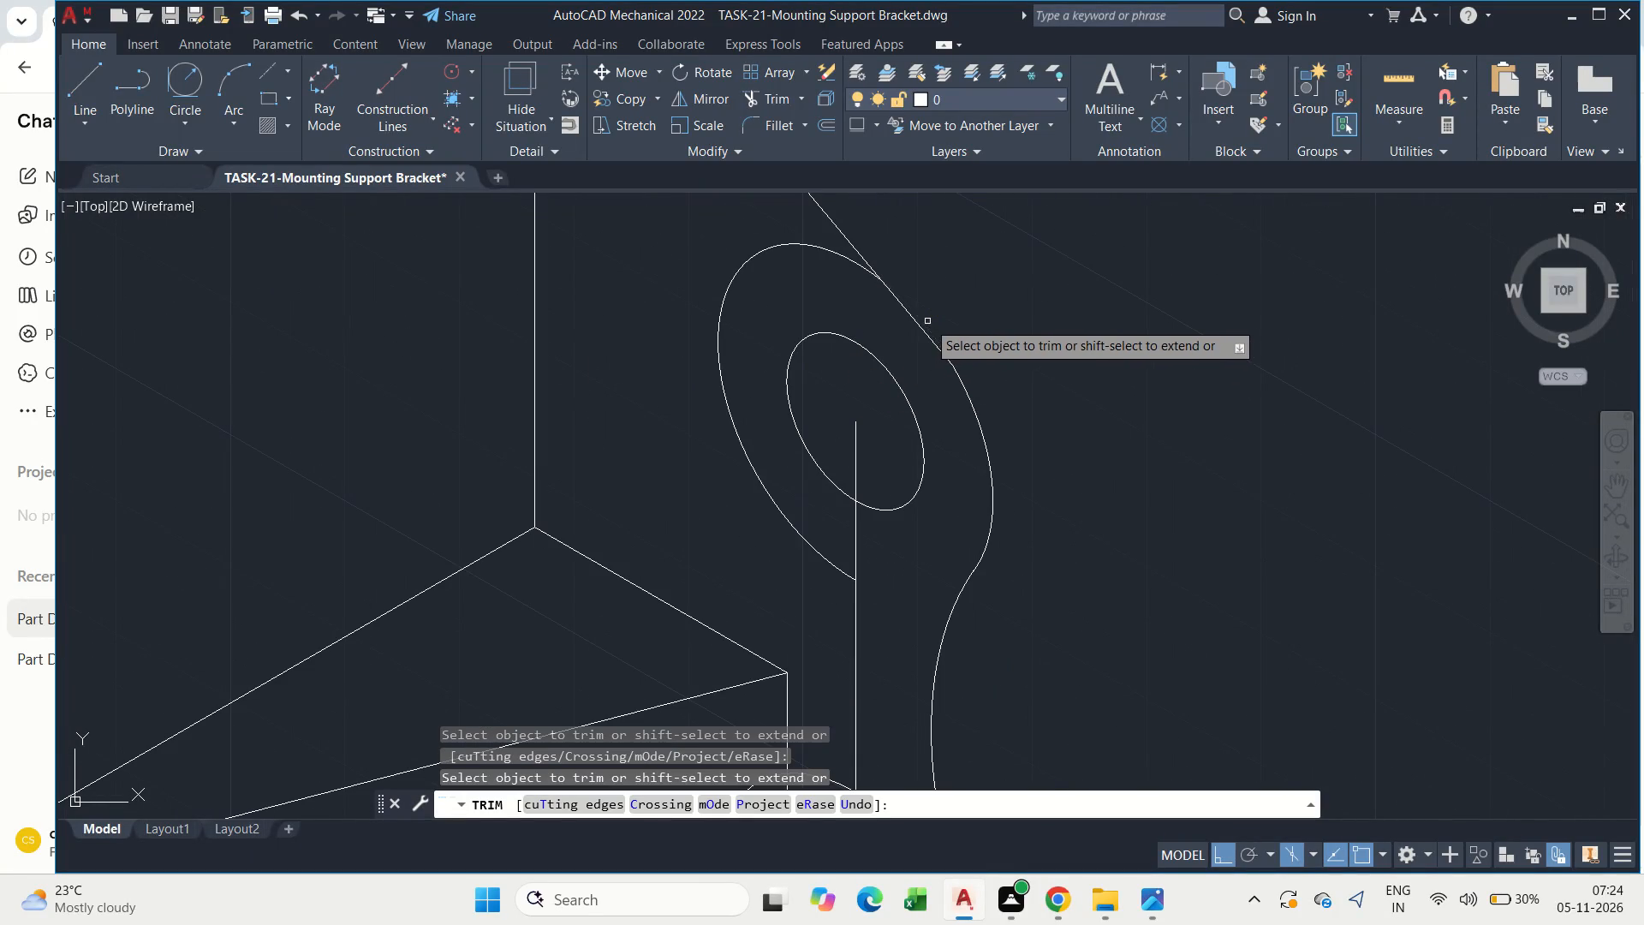
Erase the leftover inner arcs of the upper and lower lugs' outer isocircles.
left_click_drag(832, 267, 823, 256)
key("Escape")
left_click(789, 274)
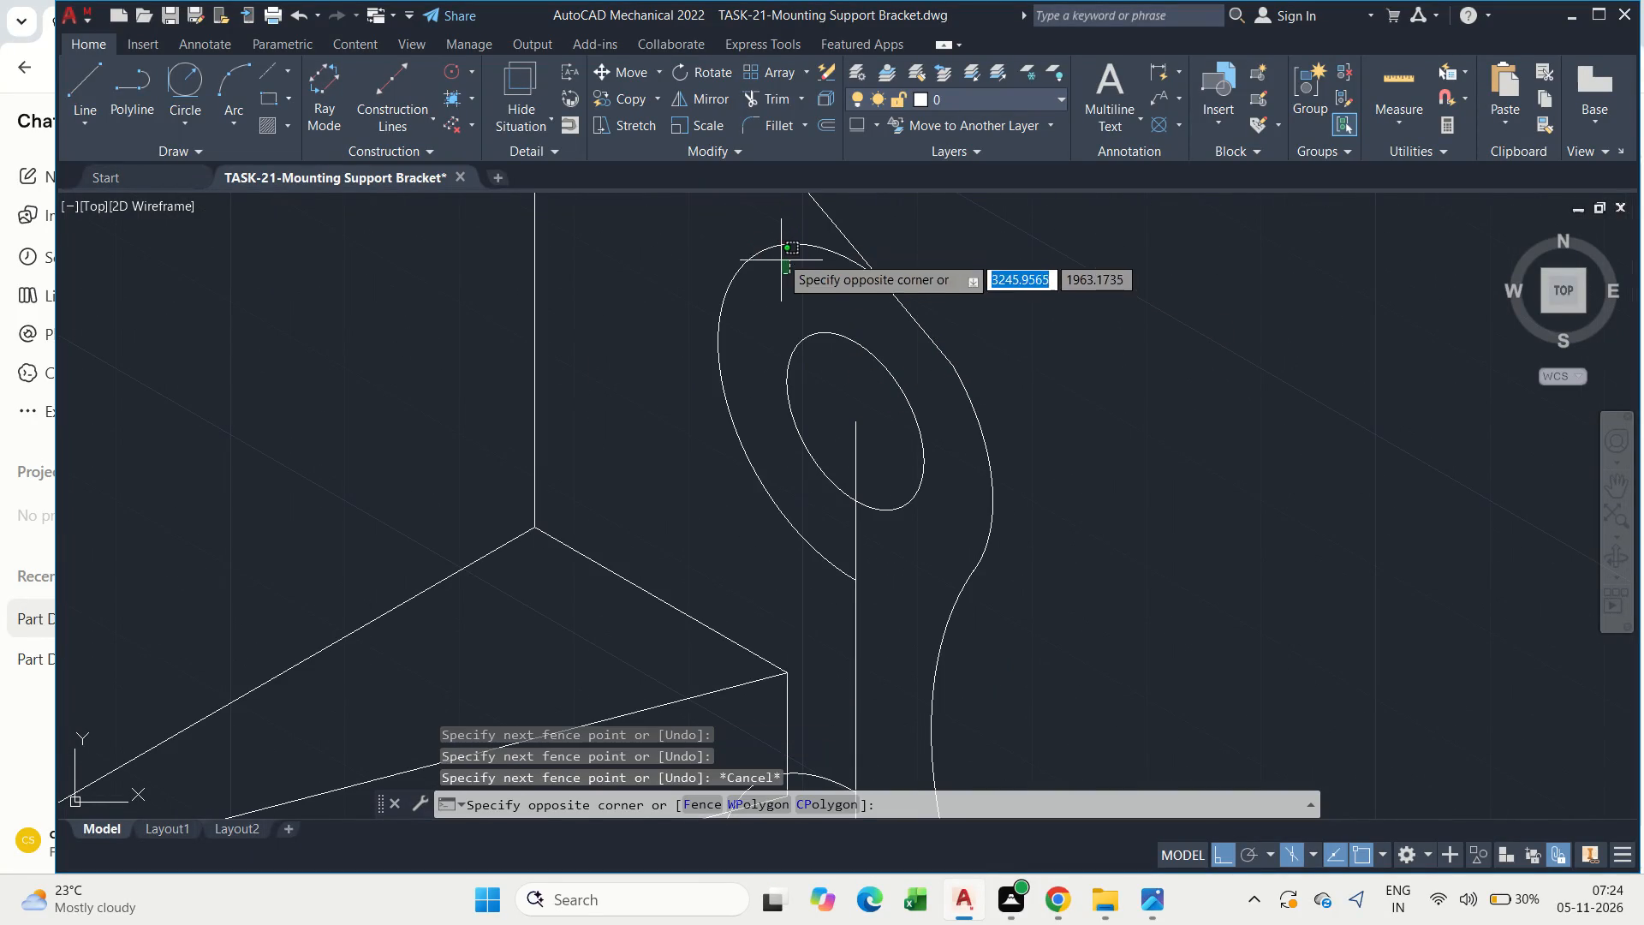
left_click(771, 235)
key("Delete")
scroll(771, 235, "down", 4)
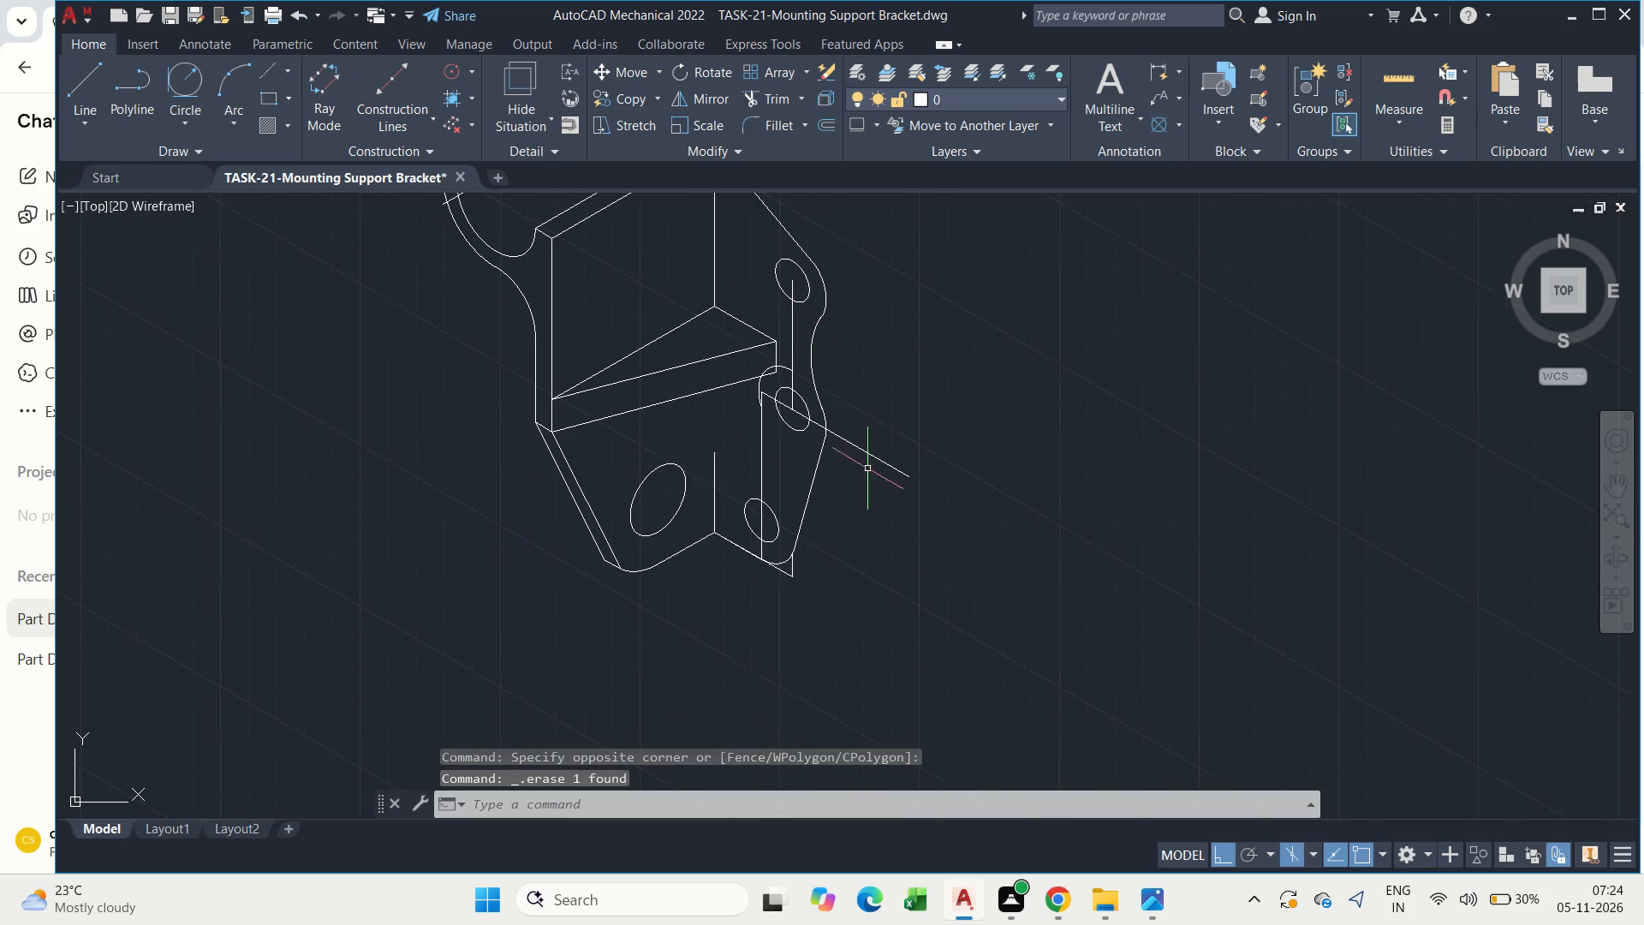
scroll(807, 416, "up", 2)
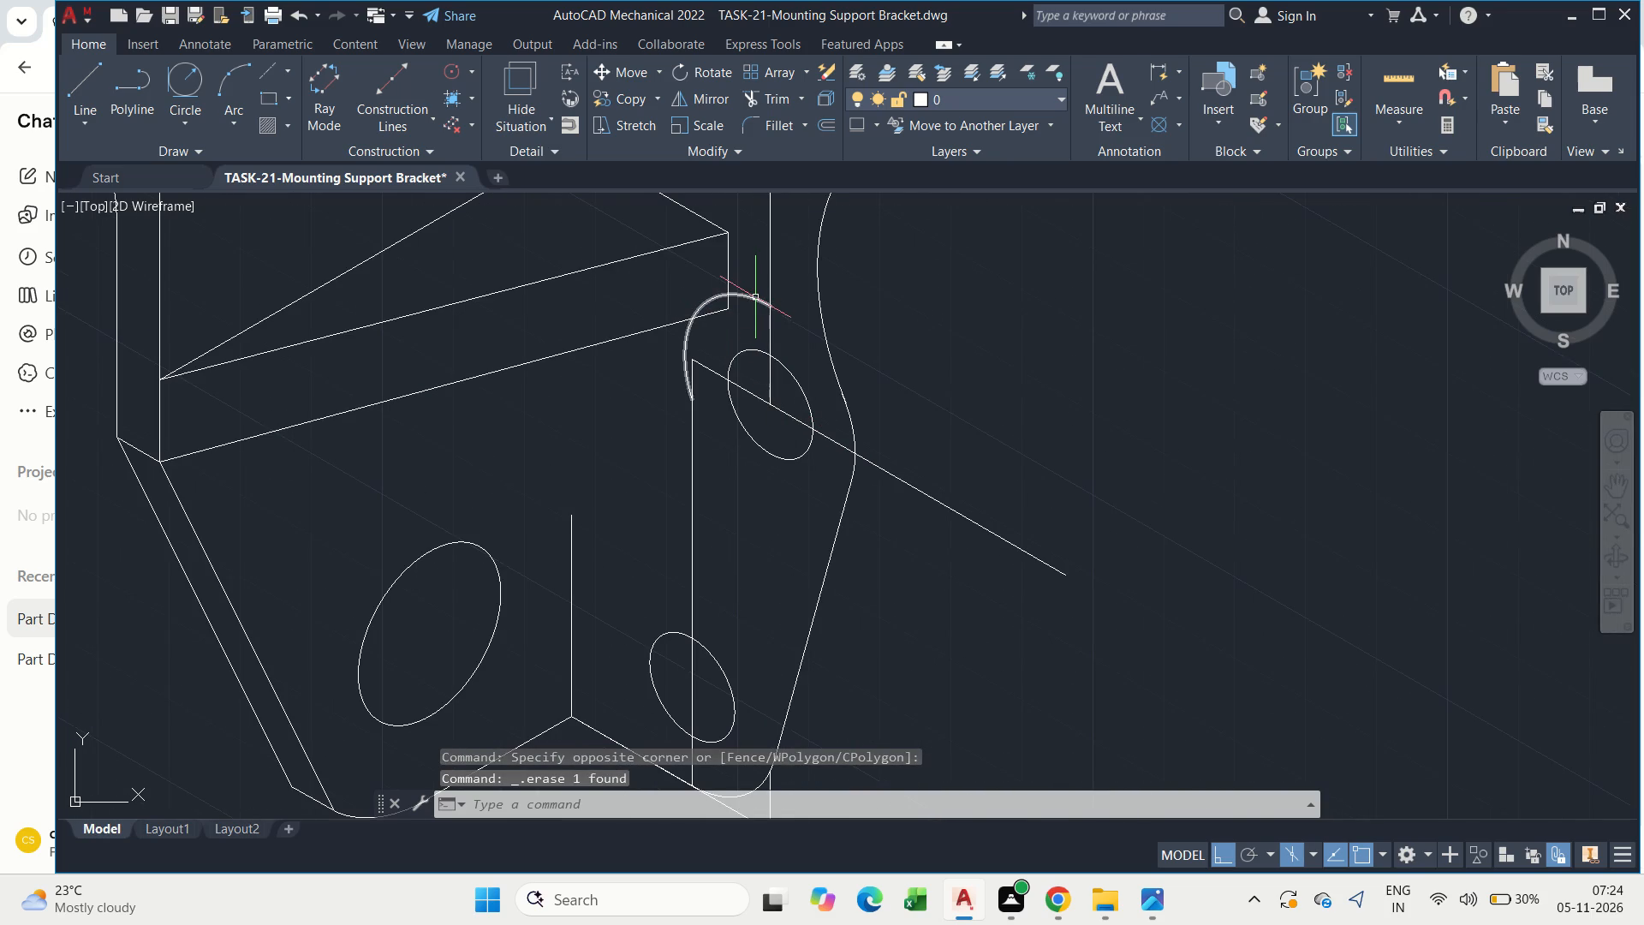
left_click(755, 298)
key("Delete")
scroll(758, 380, "down", 1)
middle_click_drag(812, 418, 850, 455)
key("Escape")
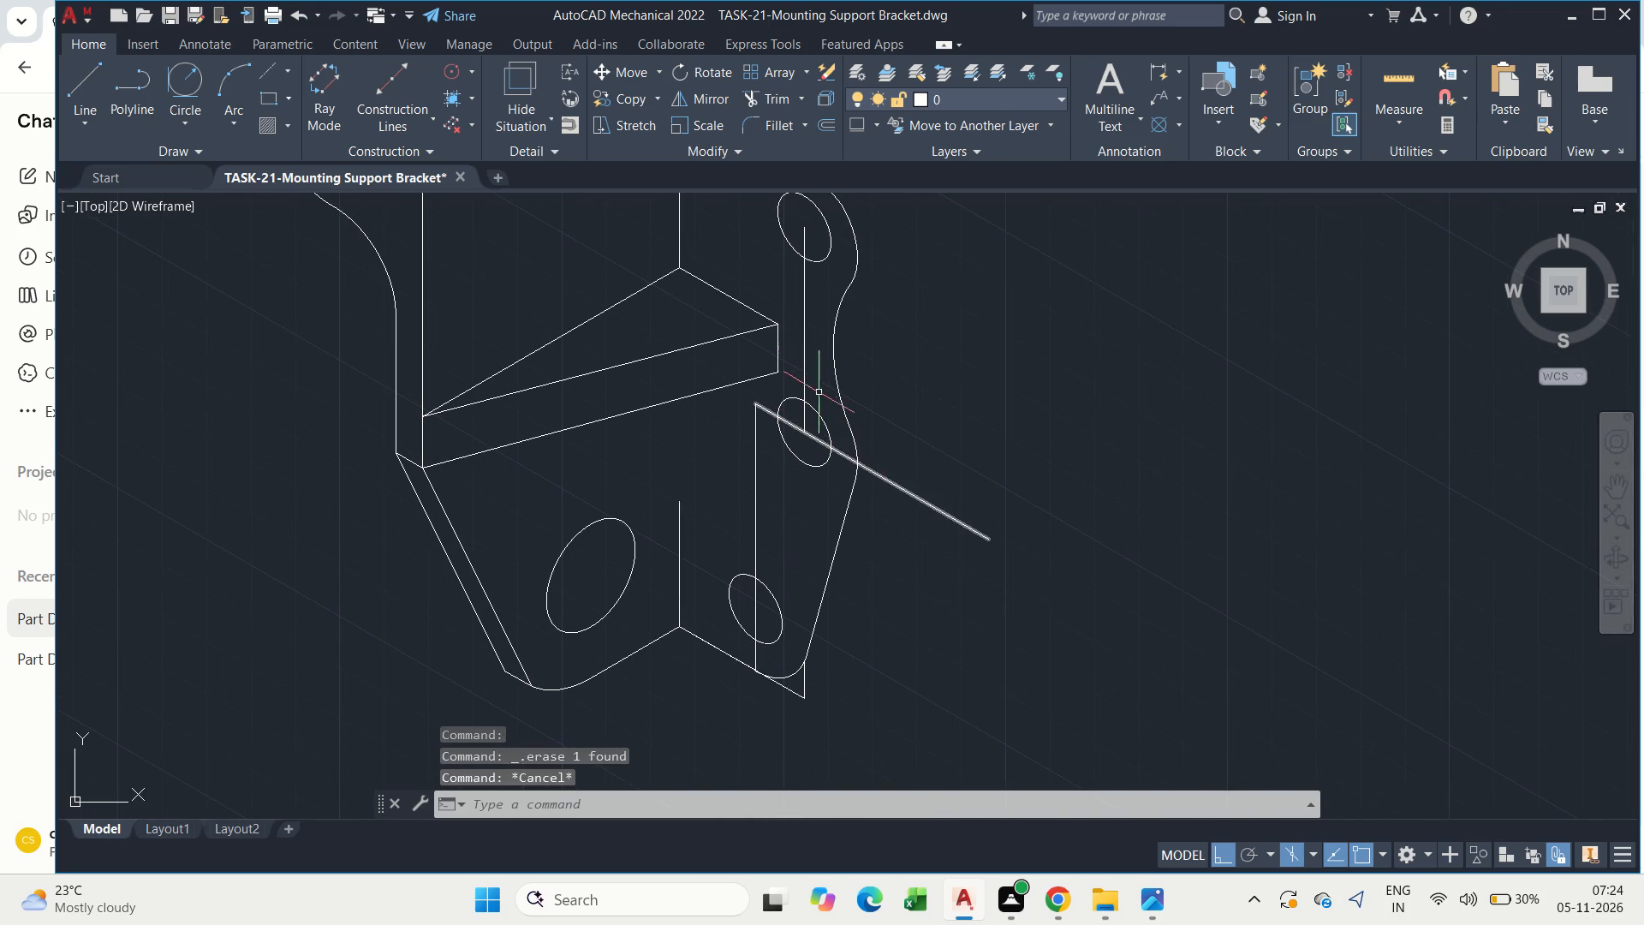
Save the drawing.
middle_click_drag(816, 379, 878, 474)
scroll(878, 474, "down", 1)
key("Escape")
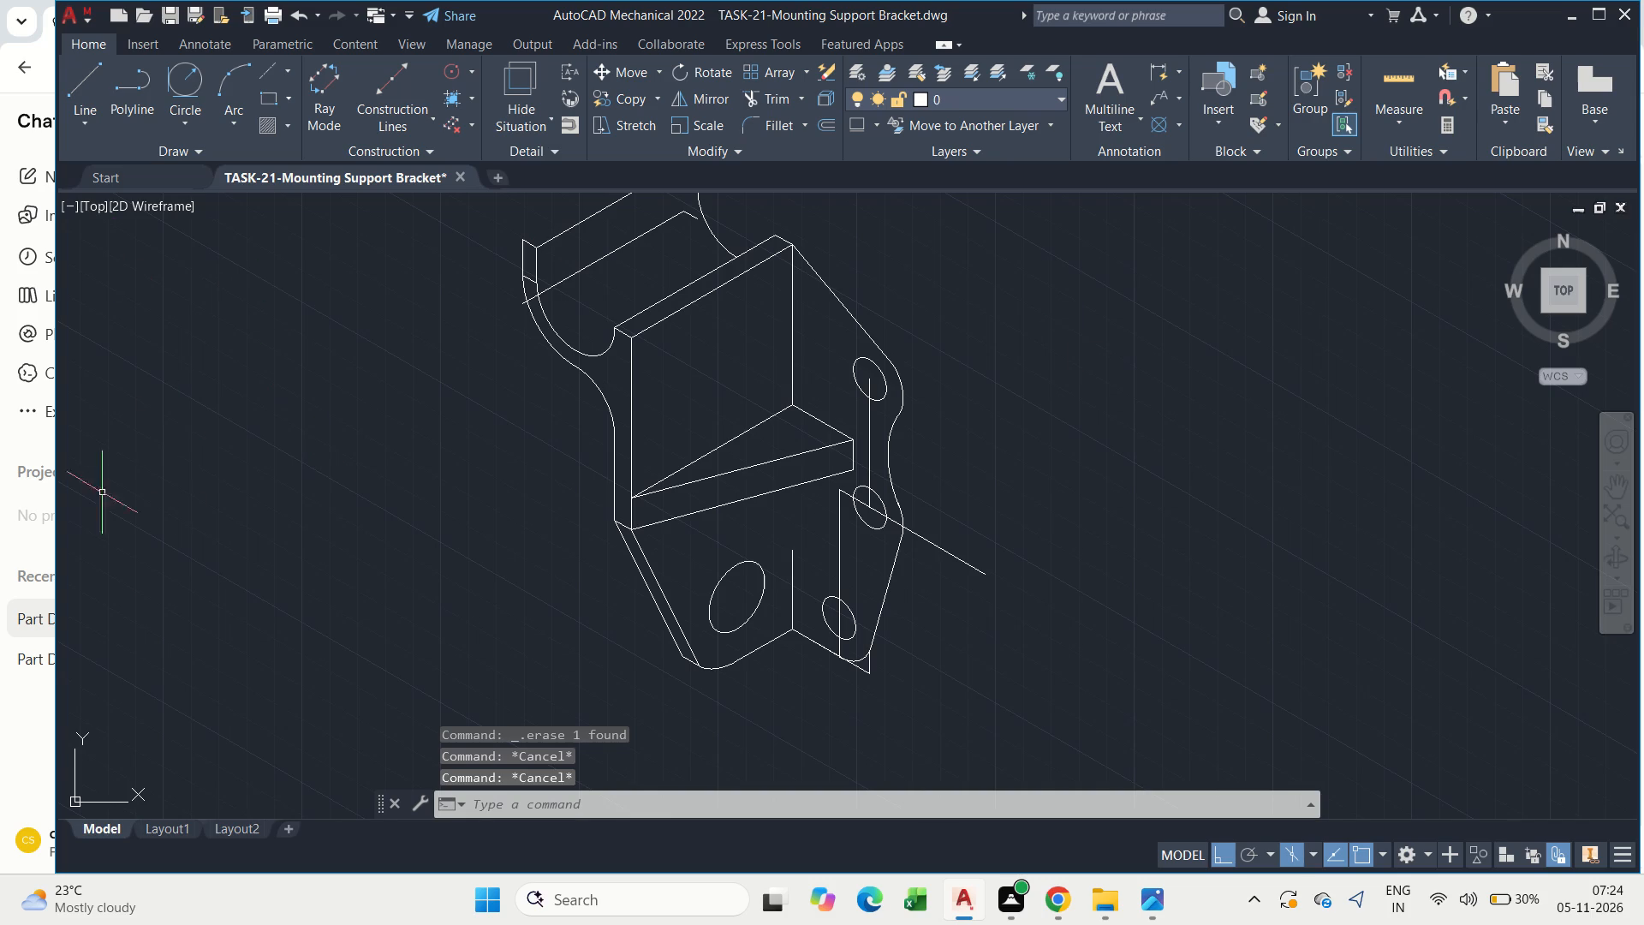
scroll(704, 497, "up", 2)
key("Escape")
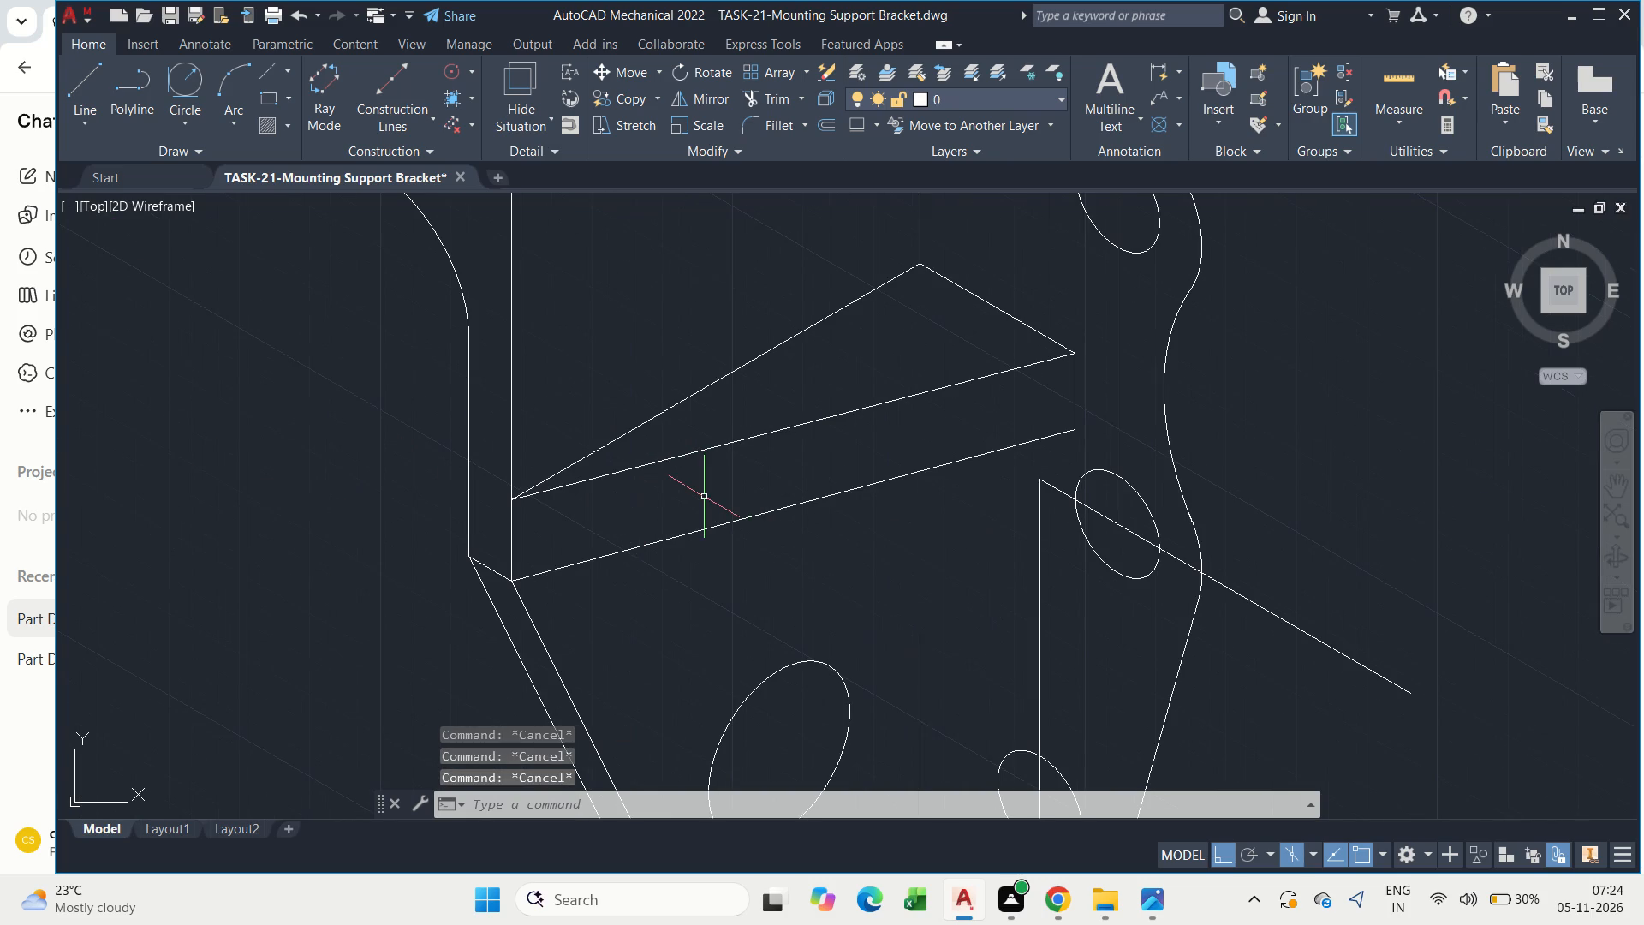
key("ctrl+s")
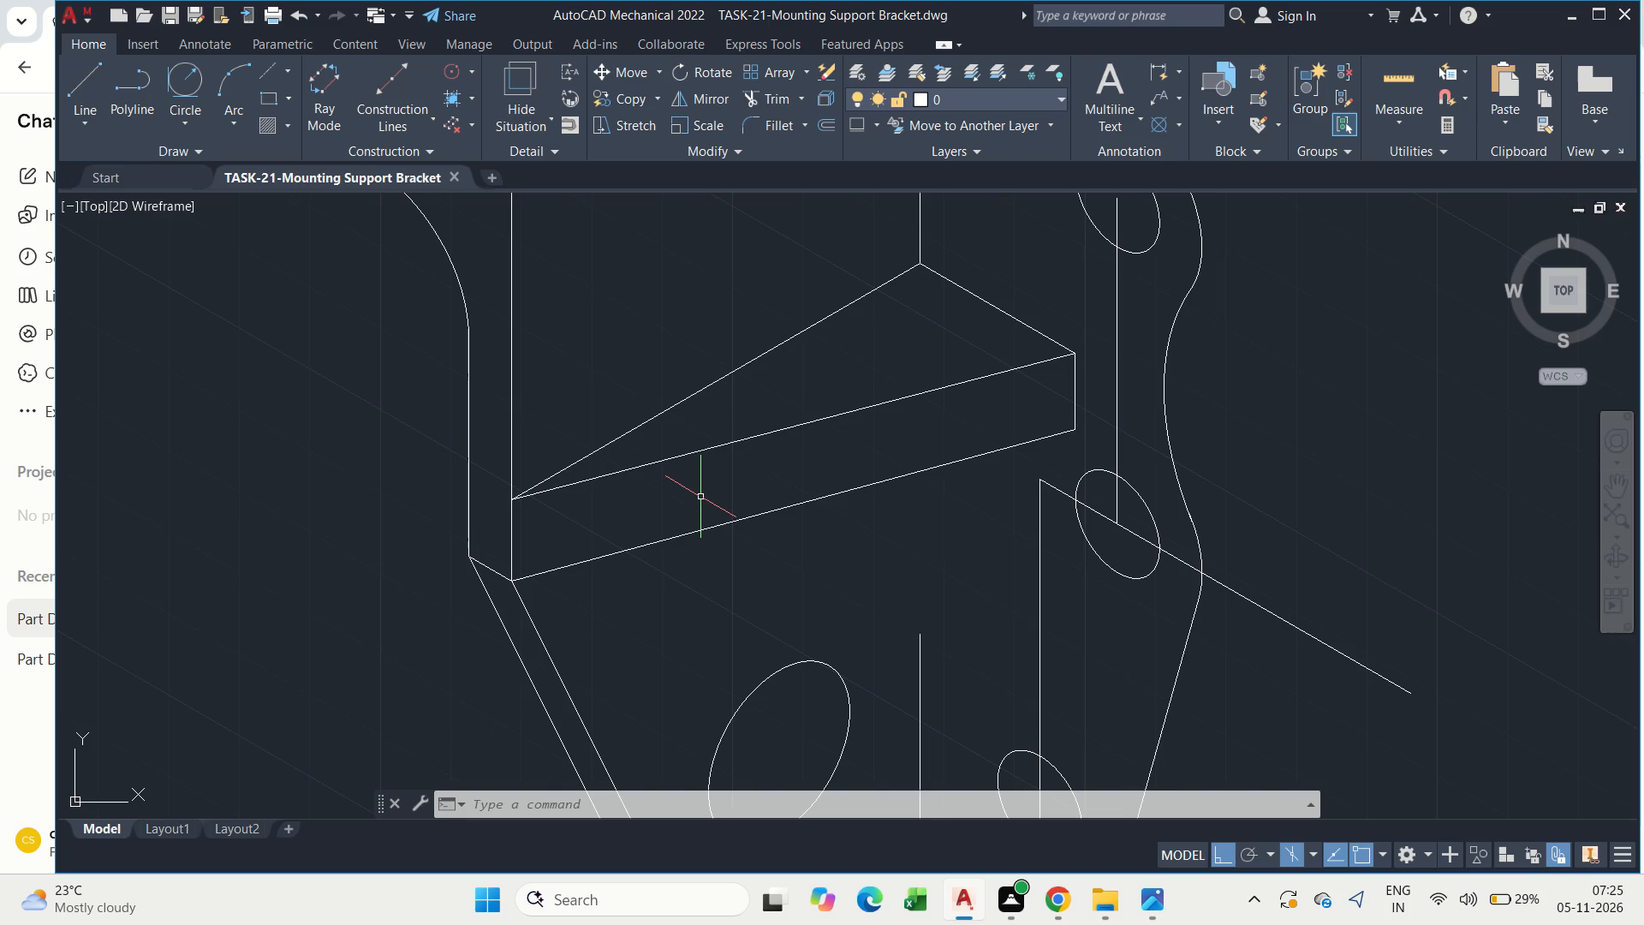
key("Escape")
Erase the two overlapping short vertical lines rising from the bottom inner corner where the front and side plates meet.
scroll(1006, 511, "down", 1)
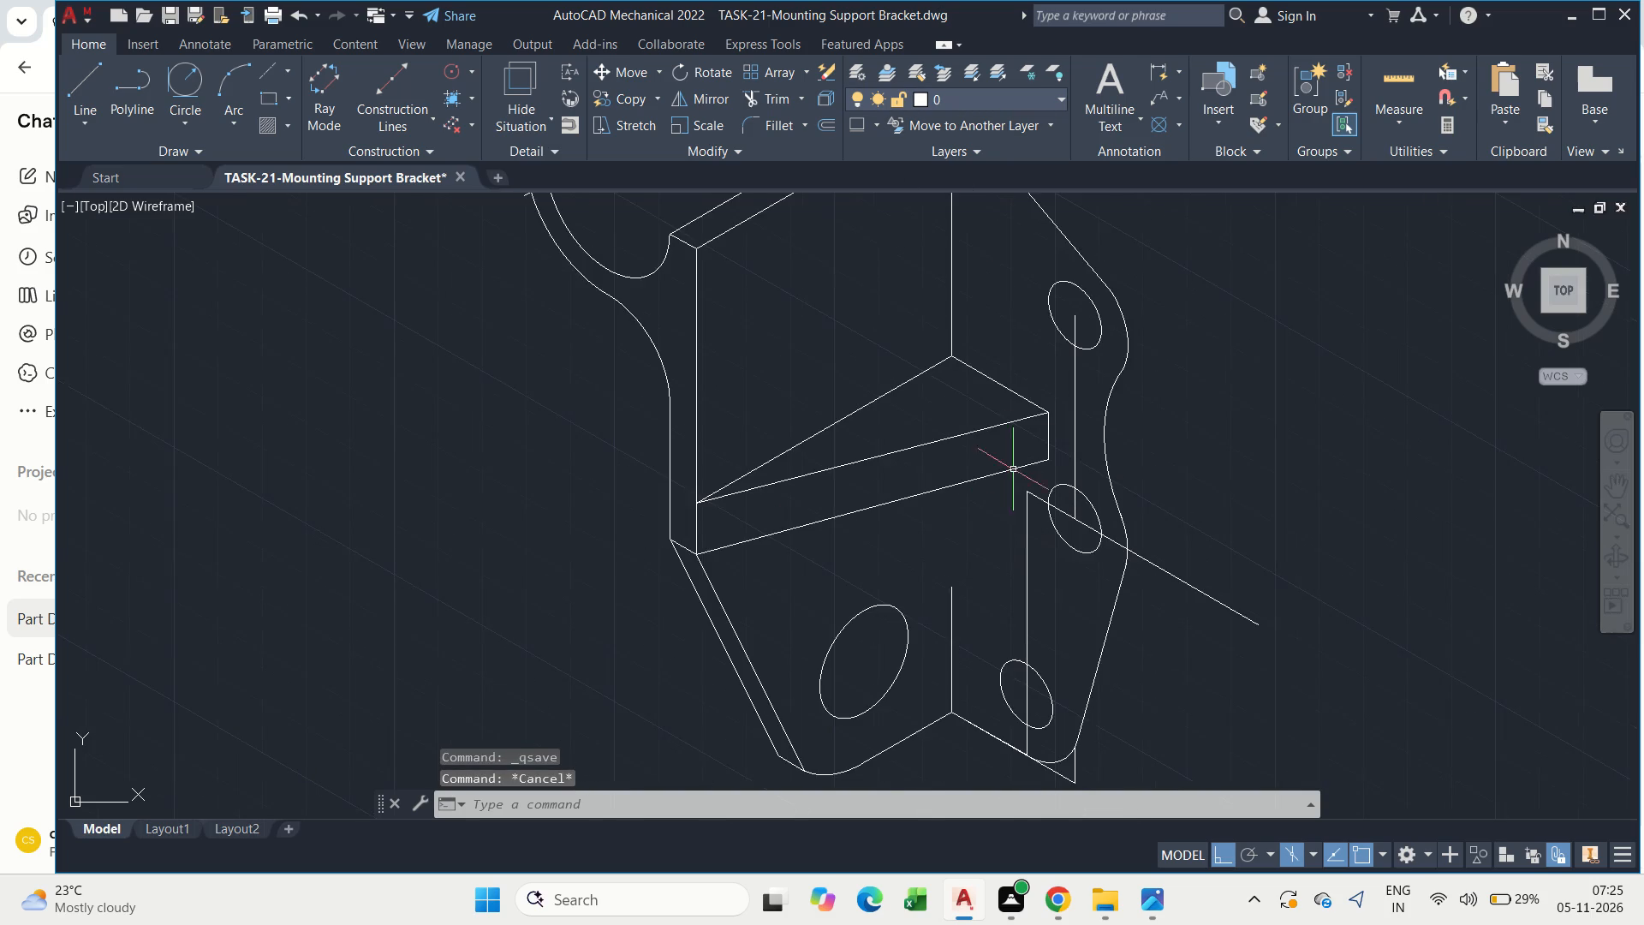
middle_click_drag(1040, 434, 1124, 433)
scroll(1153, 542, "up", 1)
middle_click_drag(1029, 538, 1242, 480)
key("Escape")
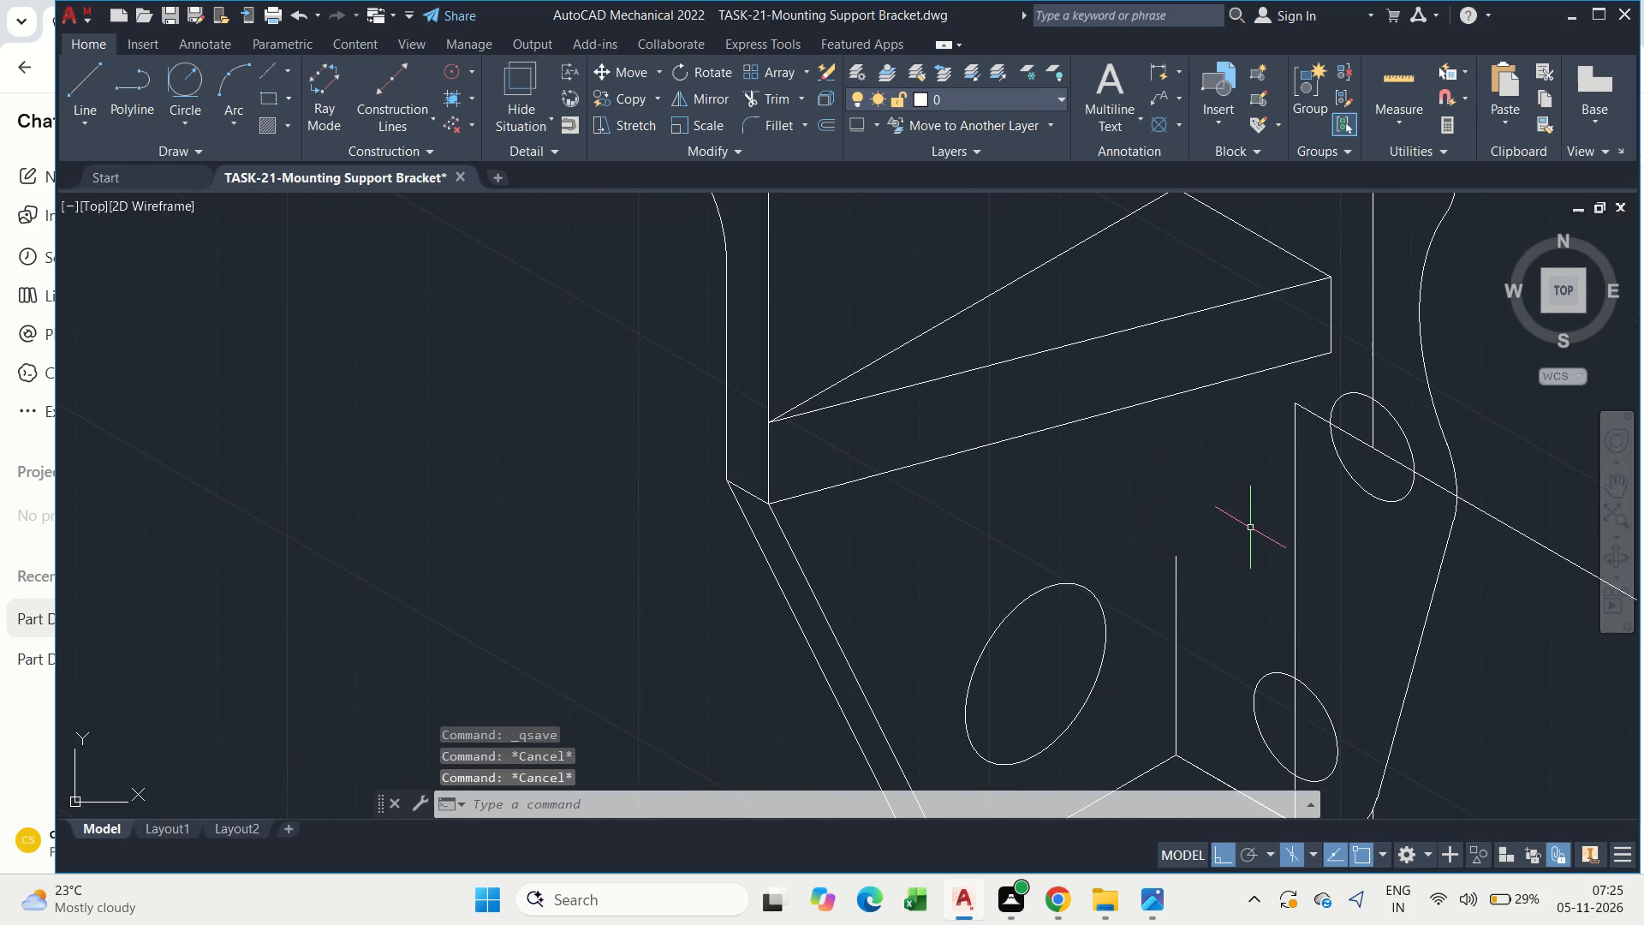
left_click_drag(1208, 582, 1157, 566)
left_click(1113, 548)
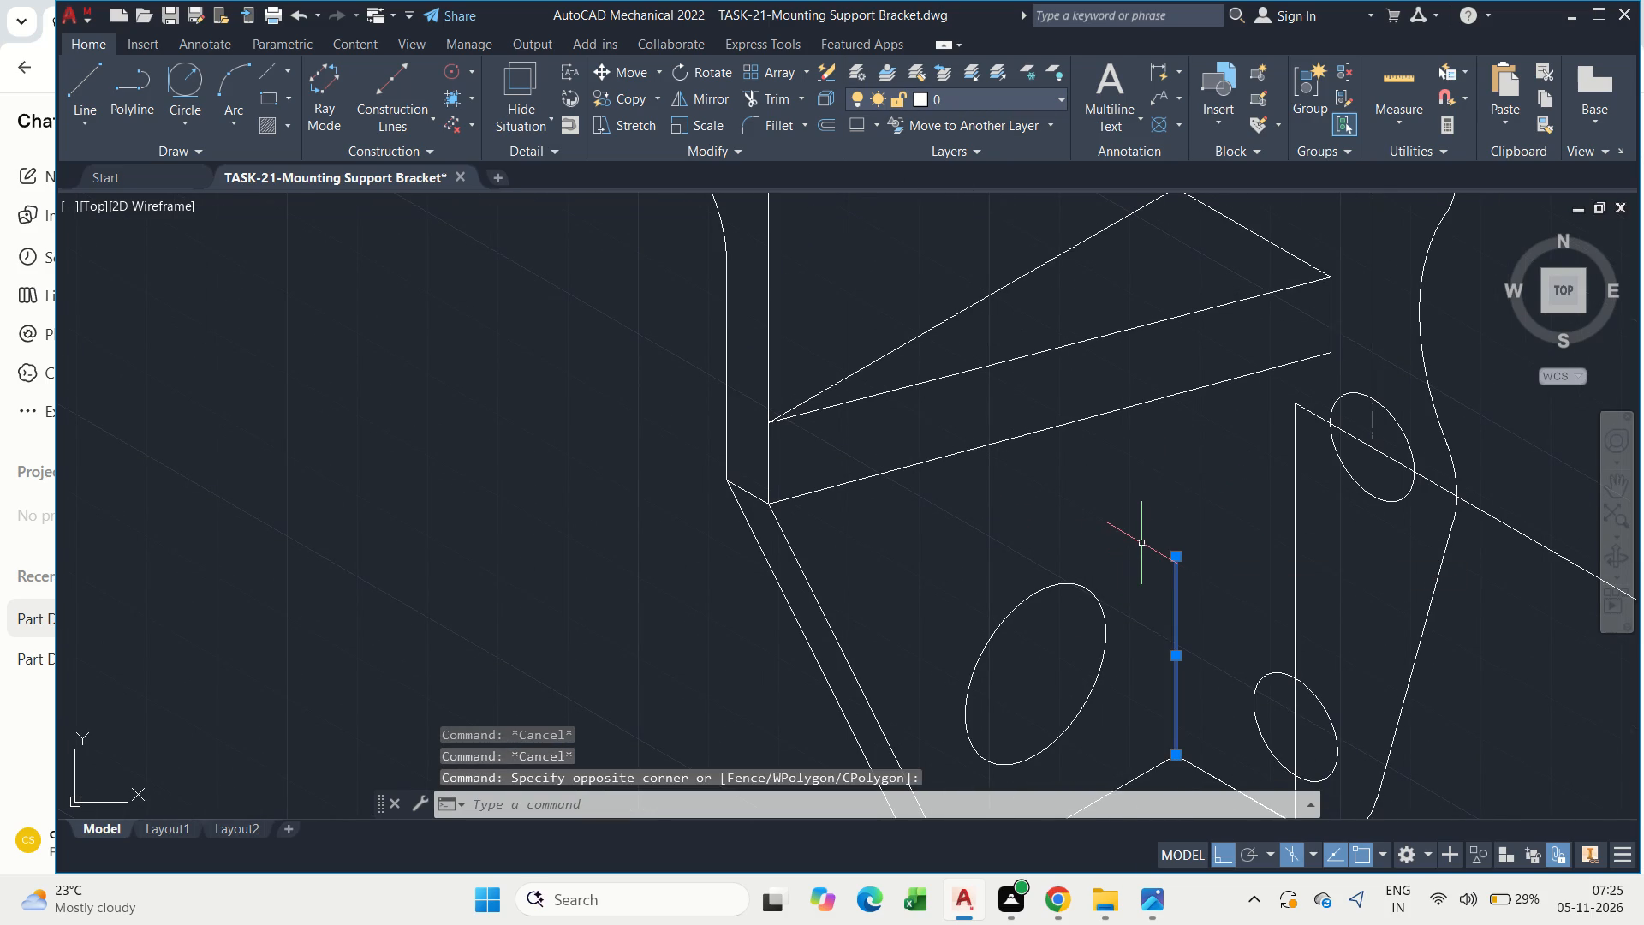
key("Delete")
middle_click_drag(1204, 513, 1212, 519)
scroll(1206, 515, "down", 1)
scroll(1214, 618, "up", 1)
key("Escape")
left_click_drag(1209, 617, 1175, 588)
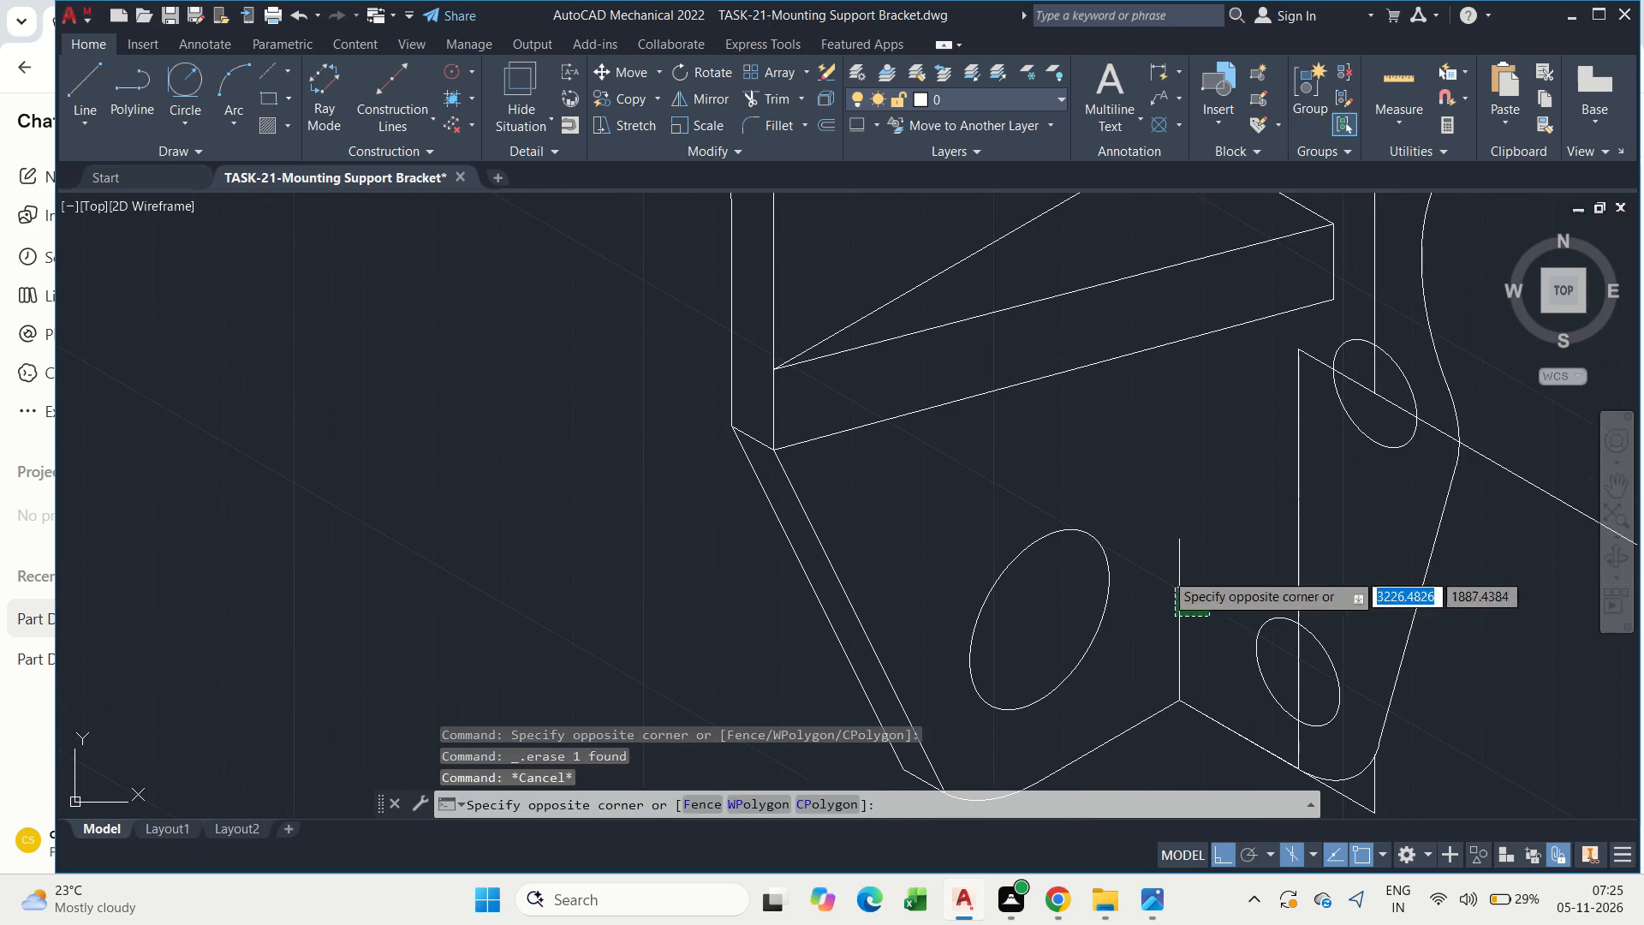
left_click(1151, 548)
key("Delete")
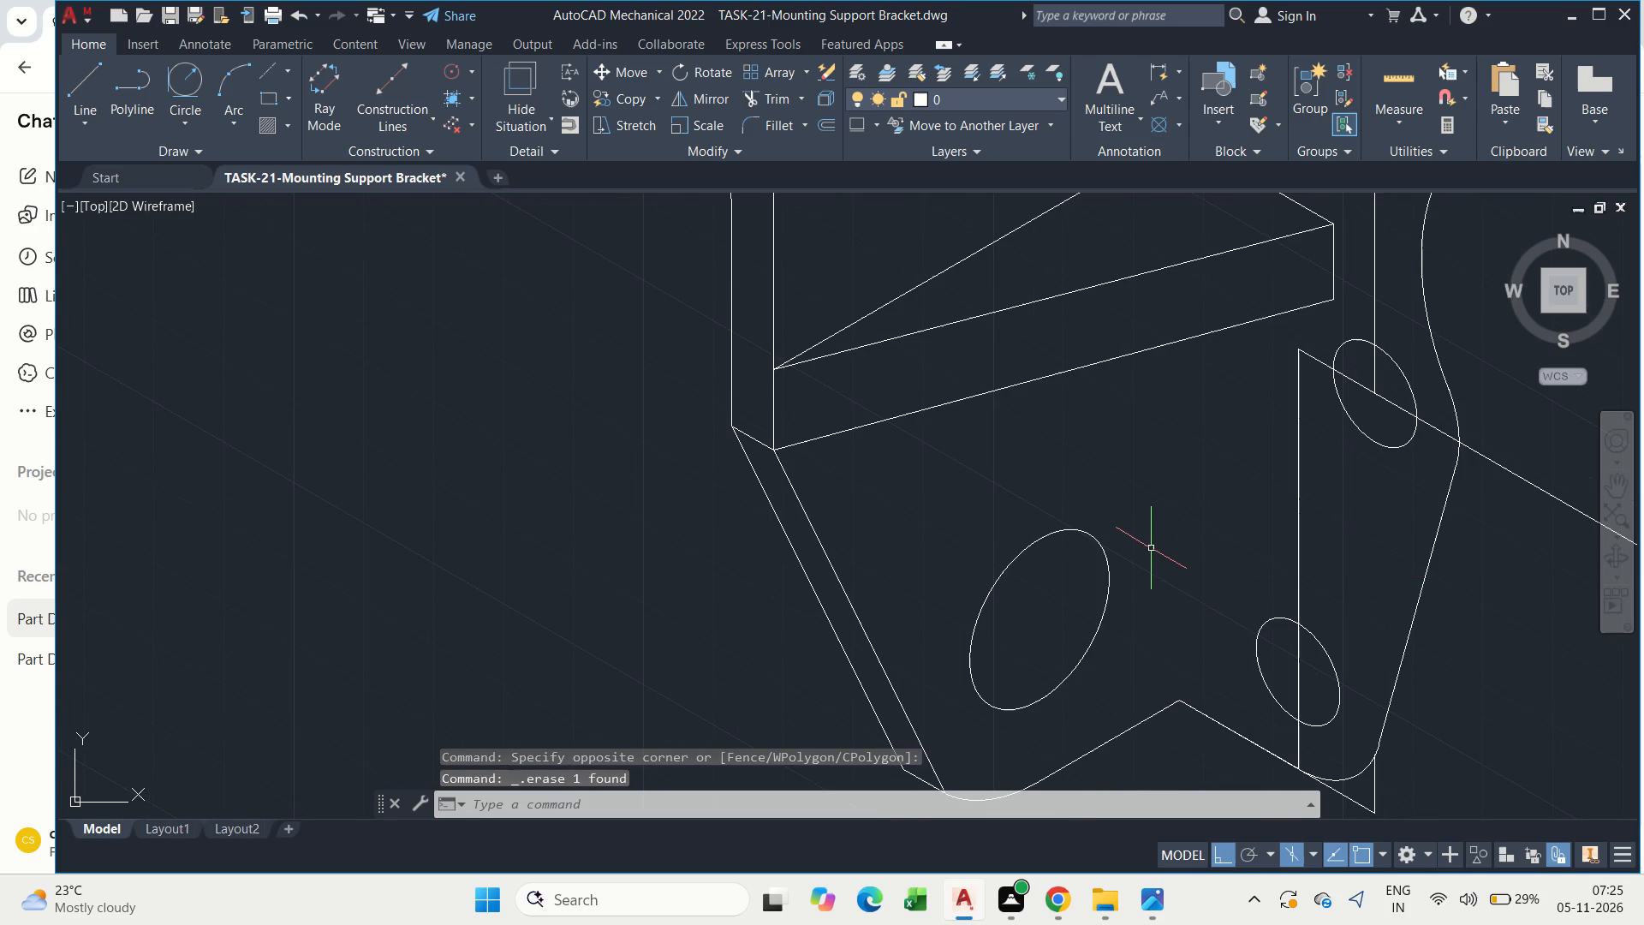
Draw a 6-unit construction line at 150° from the centre of the front plate's large isometric hole.
key("Escape")
type("l")
key("space")
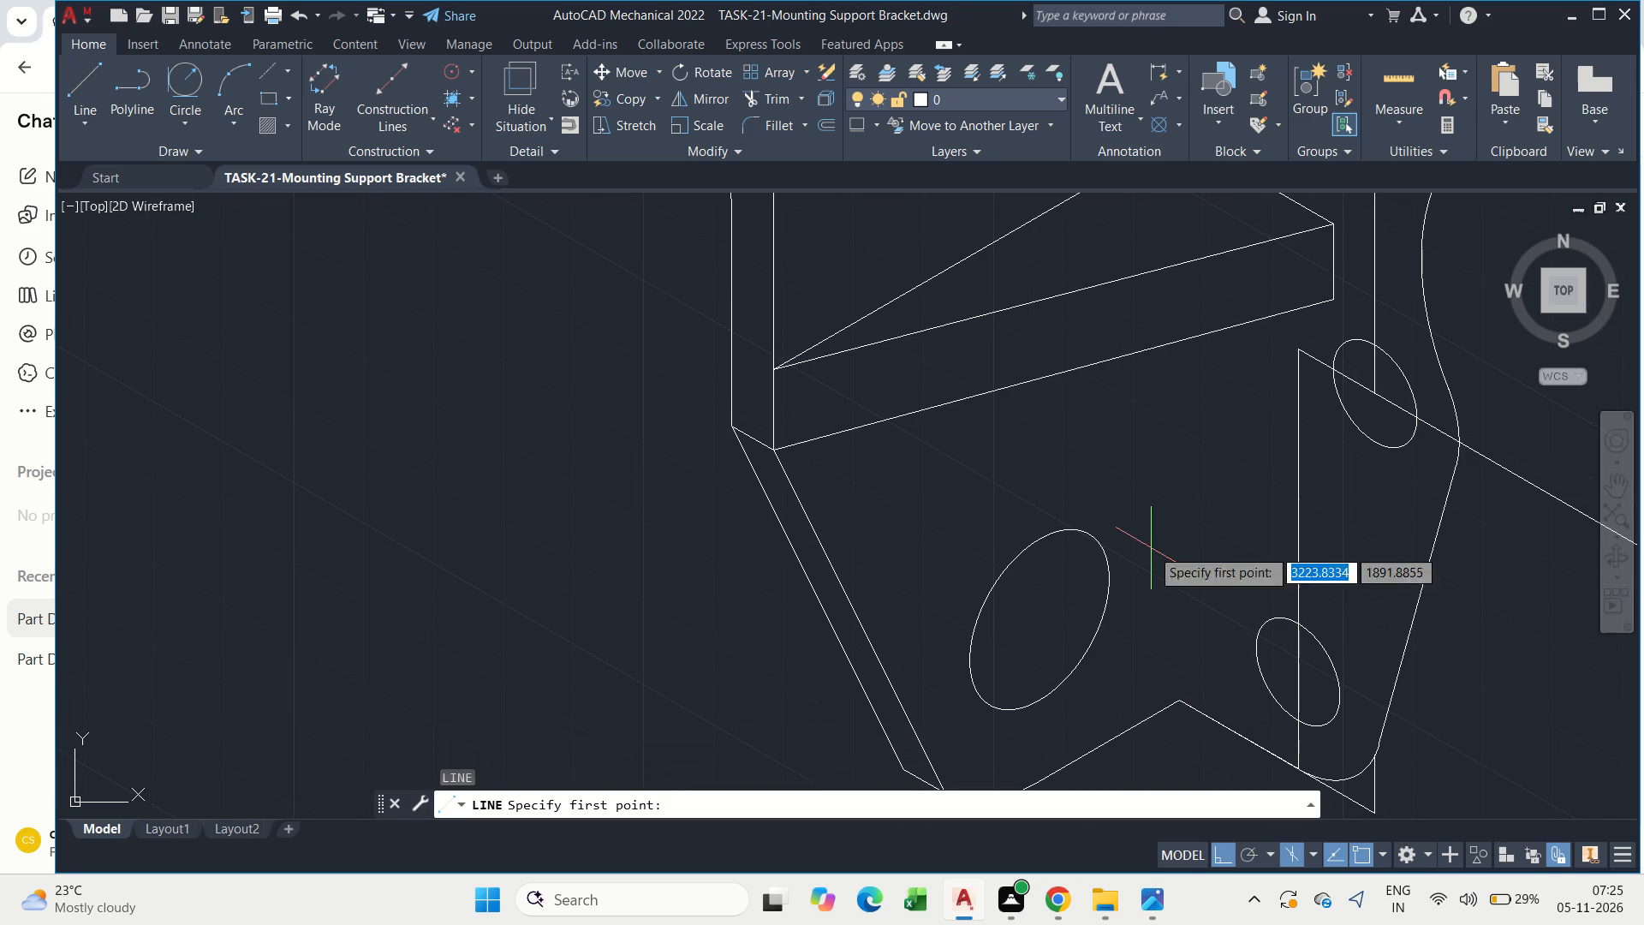
left_click(1035, 617)
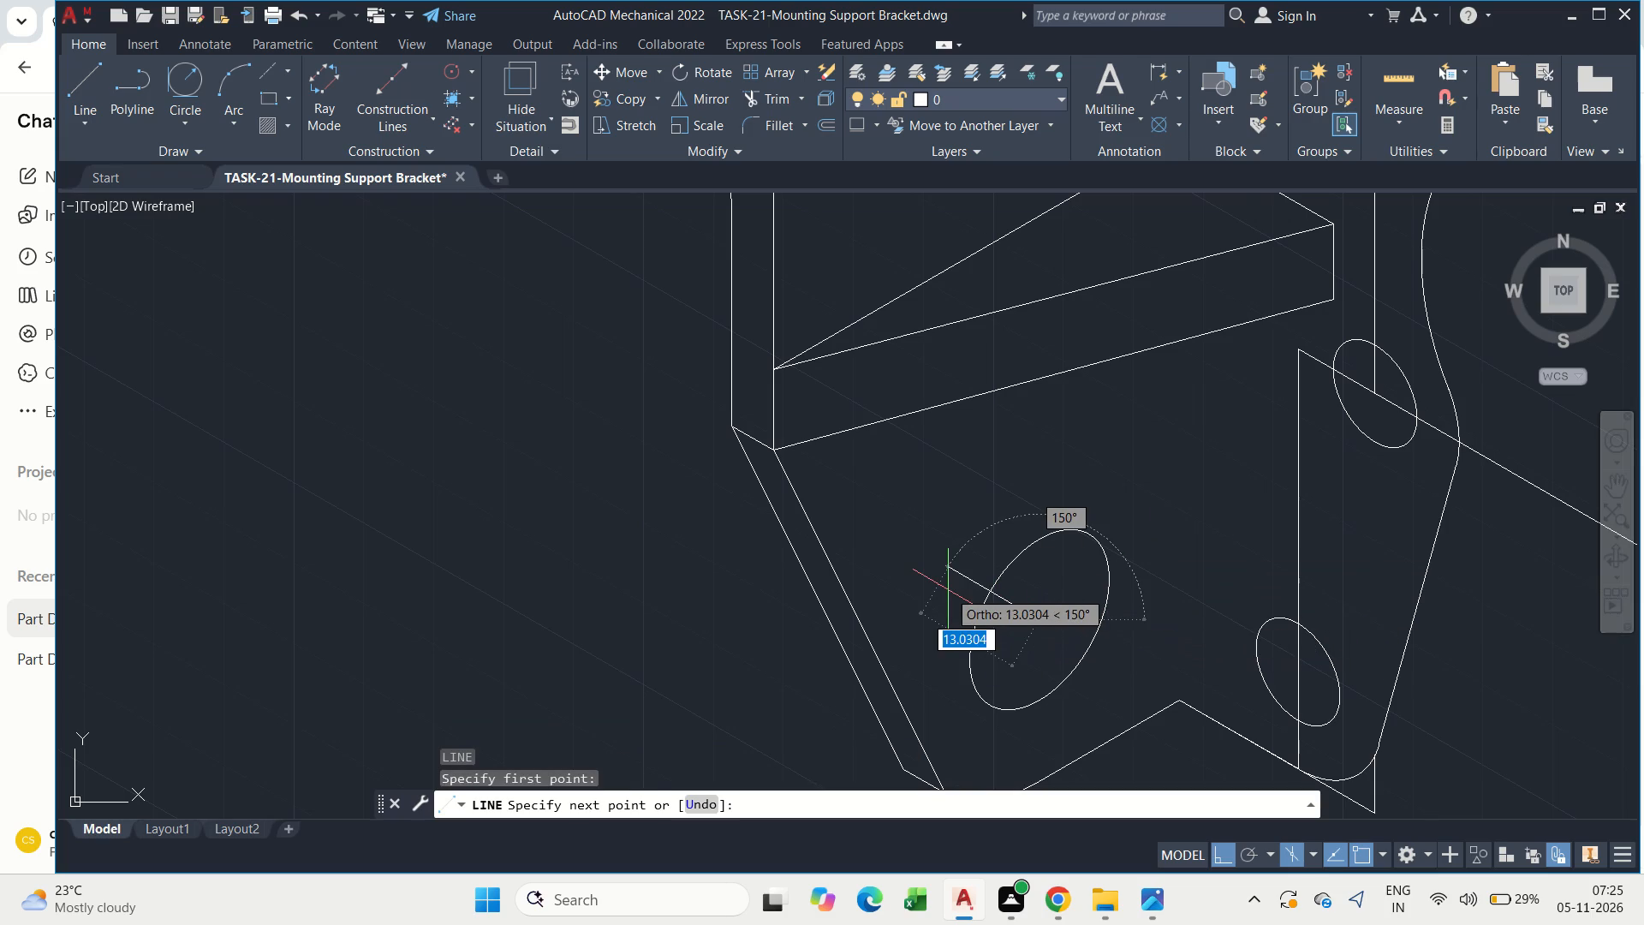
key("6")
key("Return")
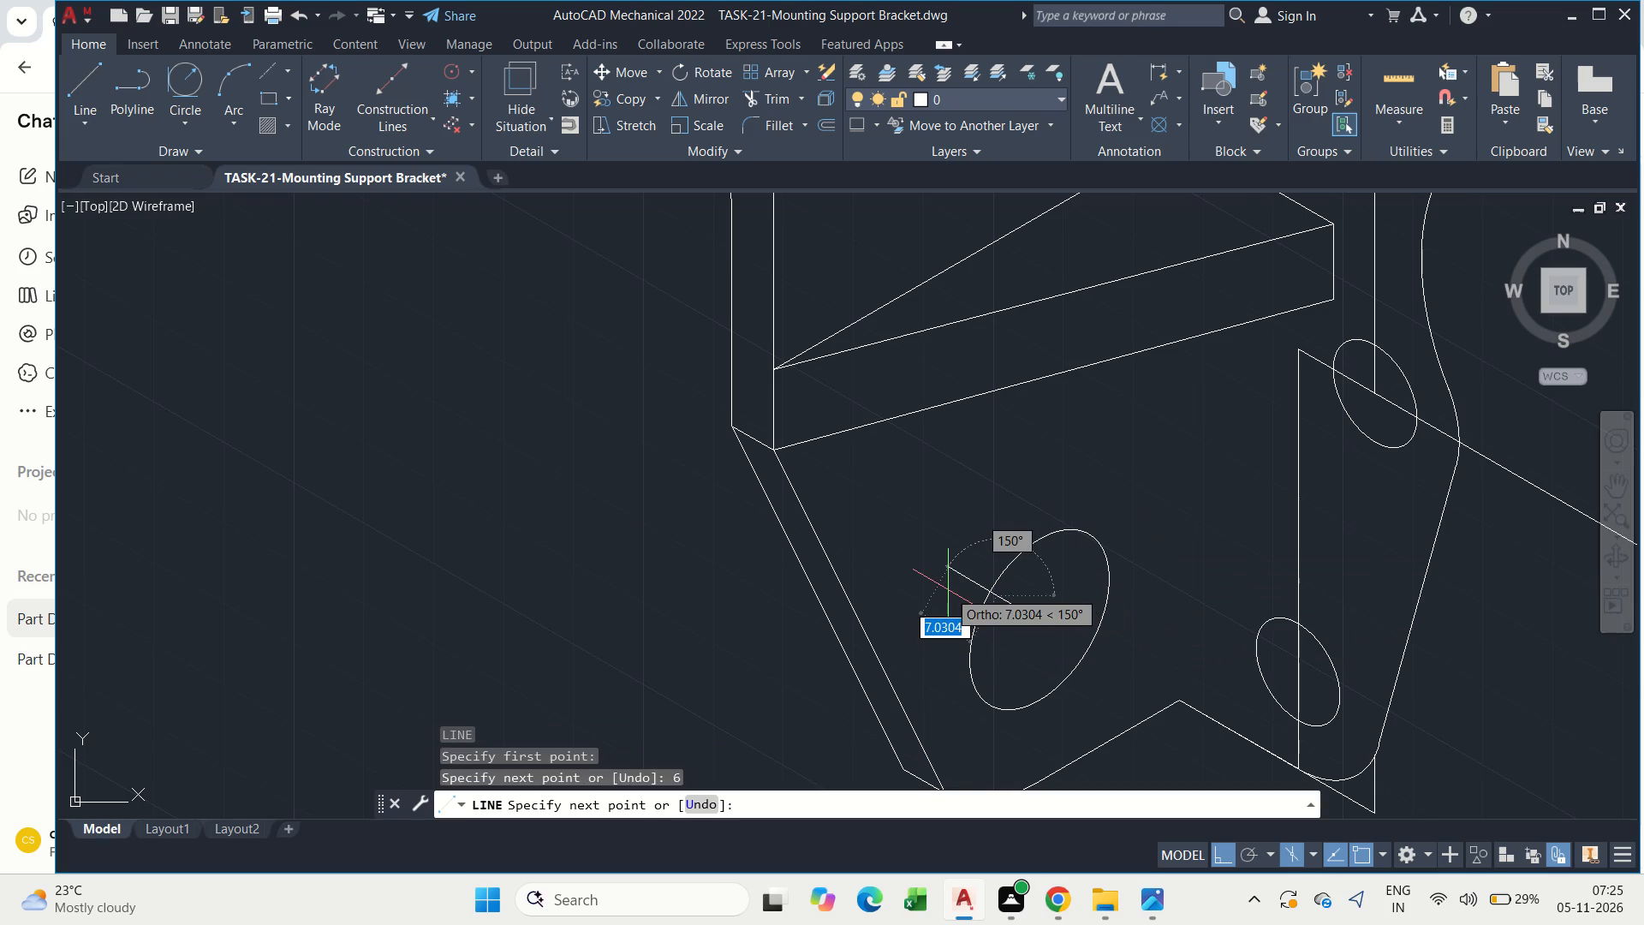
key("Escape")
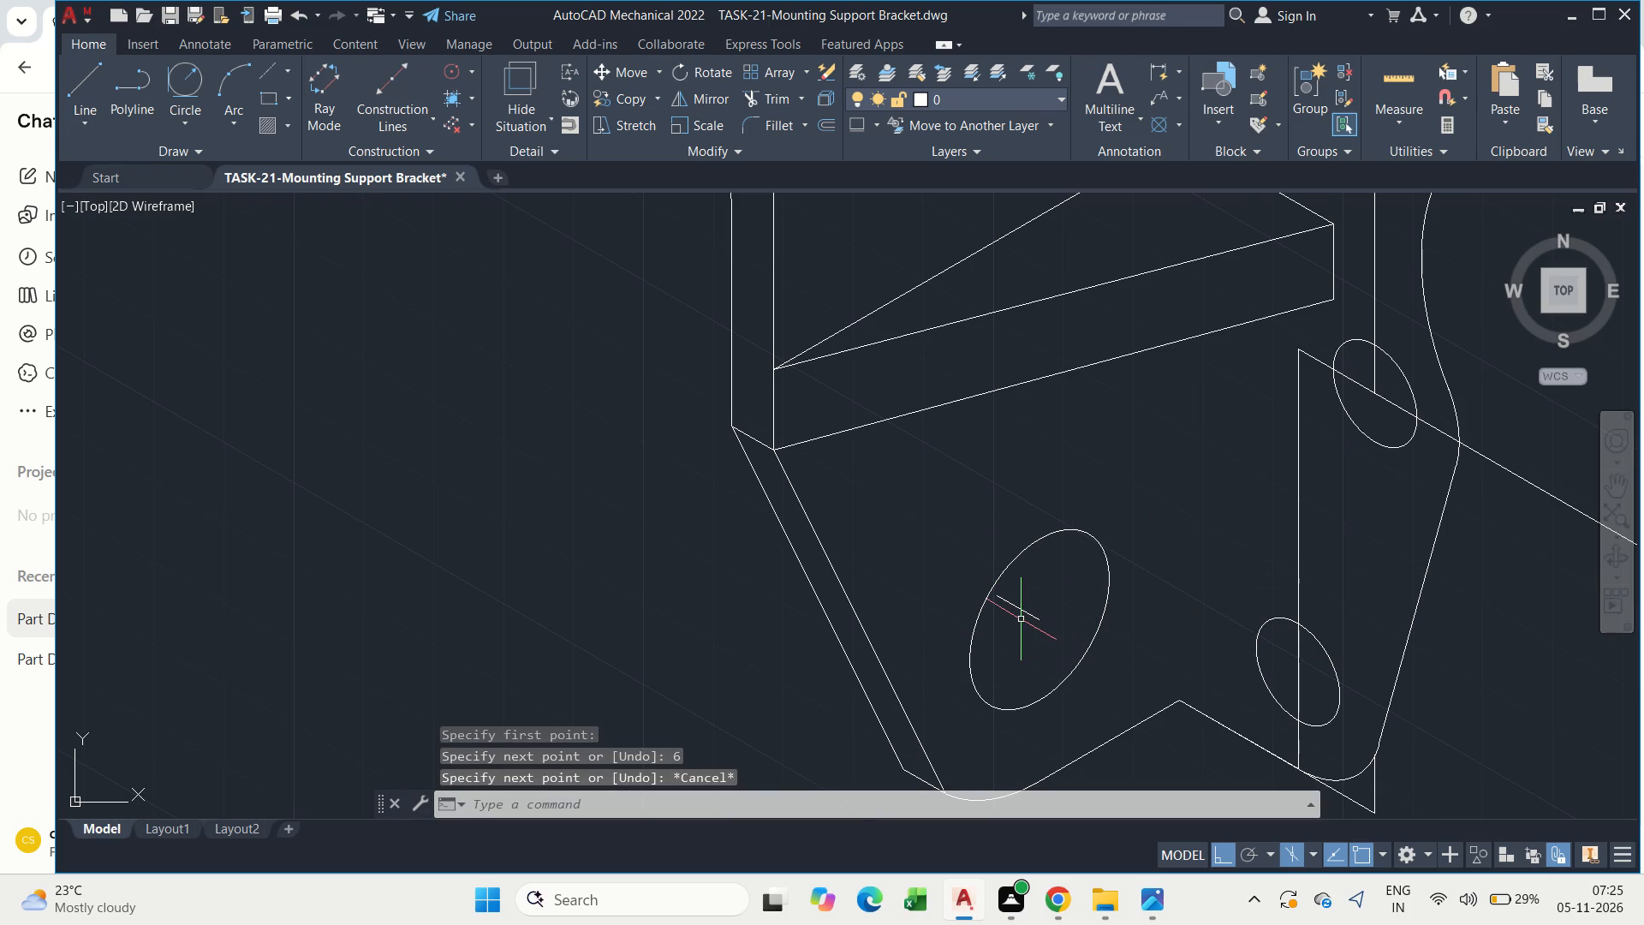
Copy the front plate's large hole isocircle from its centre to the far end of the 6-unit line.
left_click(1075, 676)
key("c")
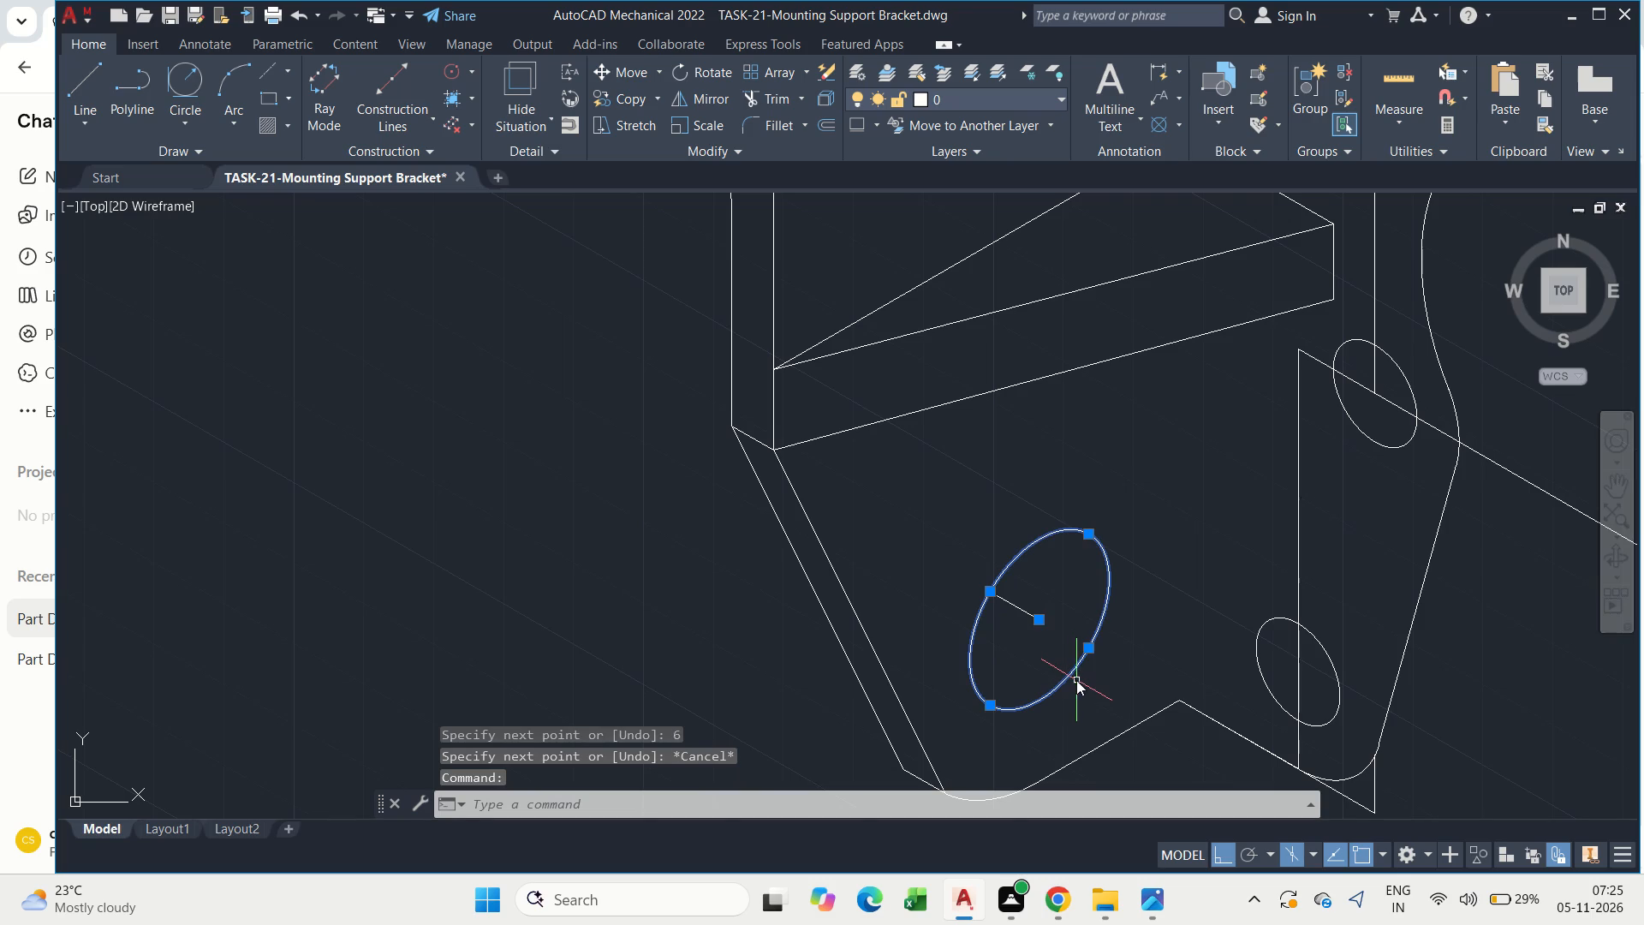
left_click(1149, 750)
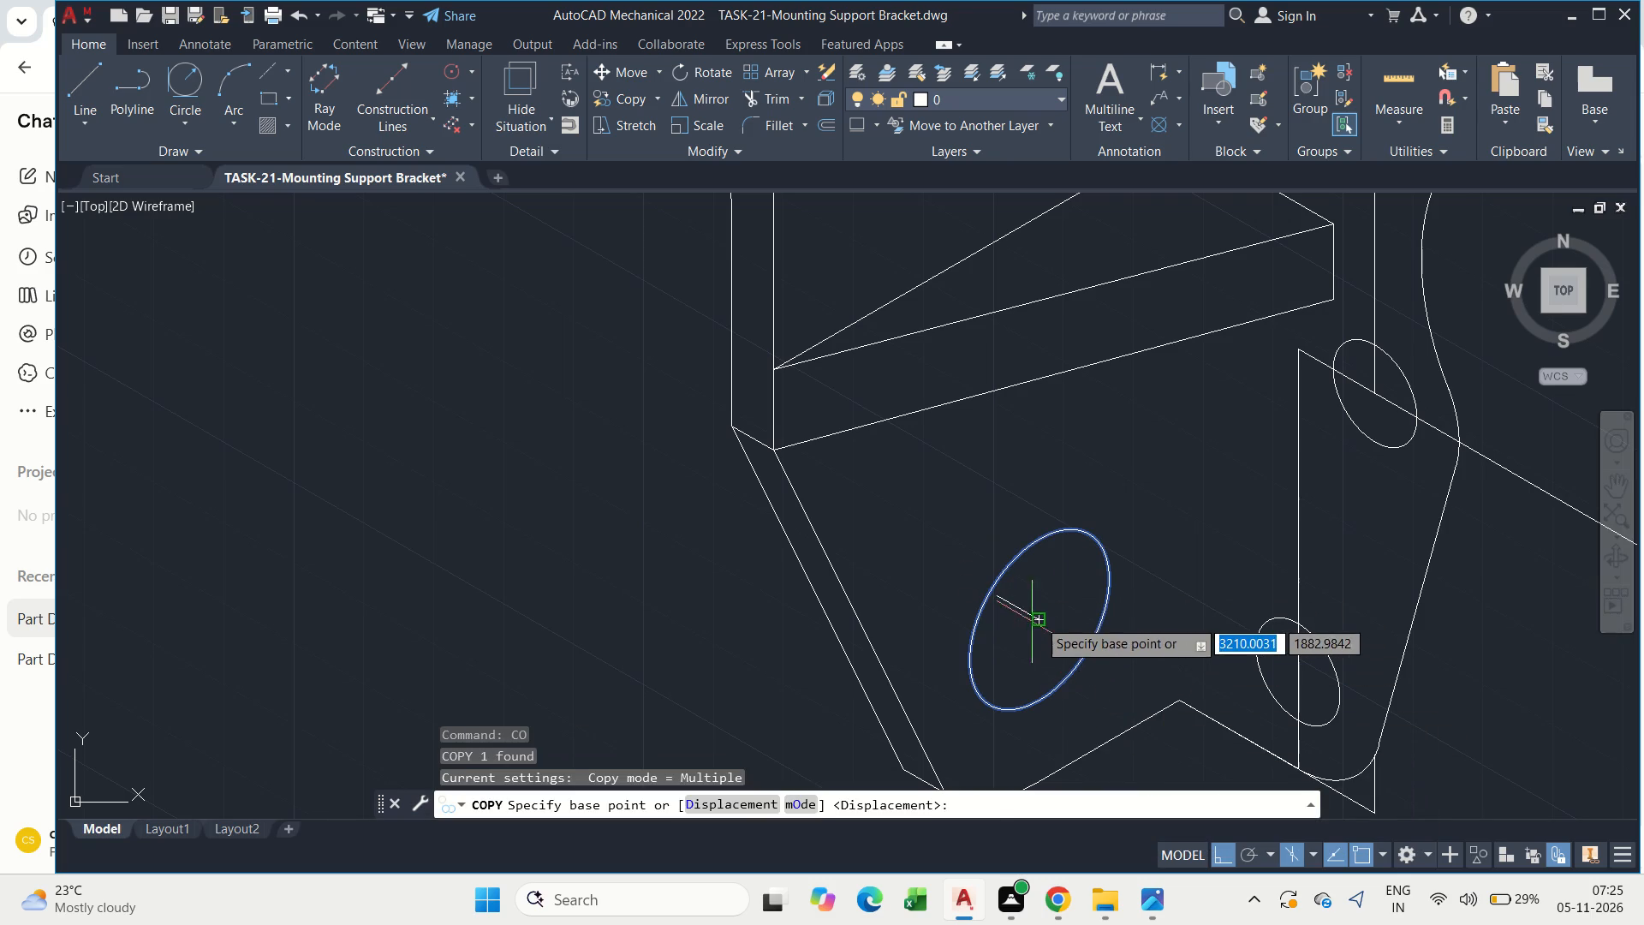
left_click(1041, 617)
left_click(1002, 594)
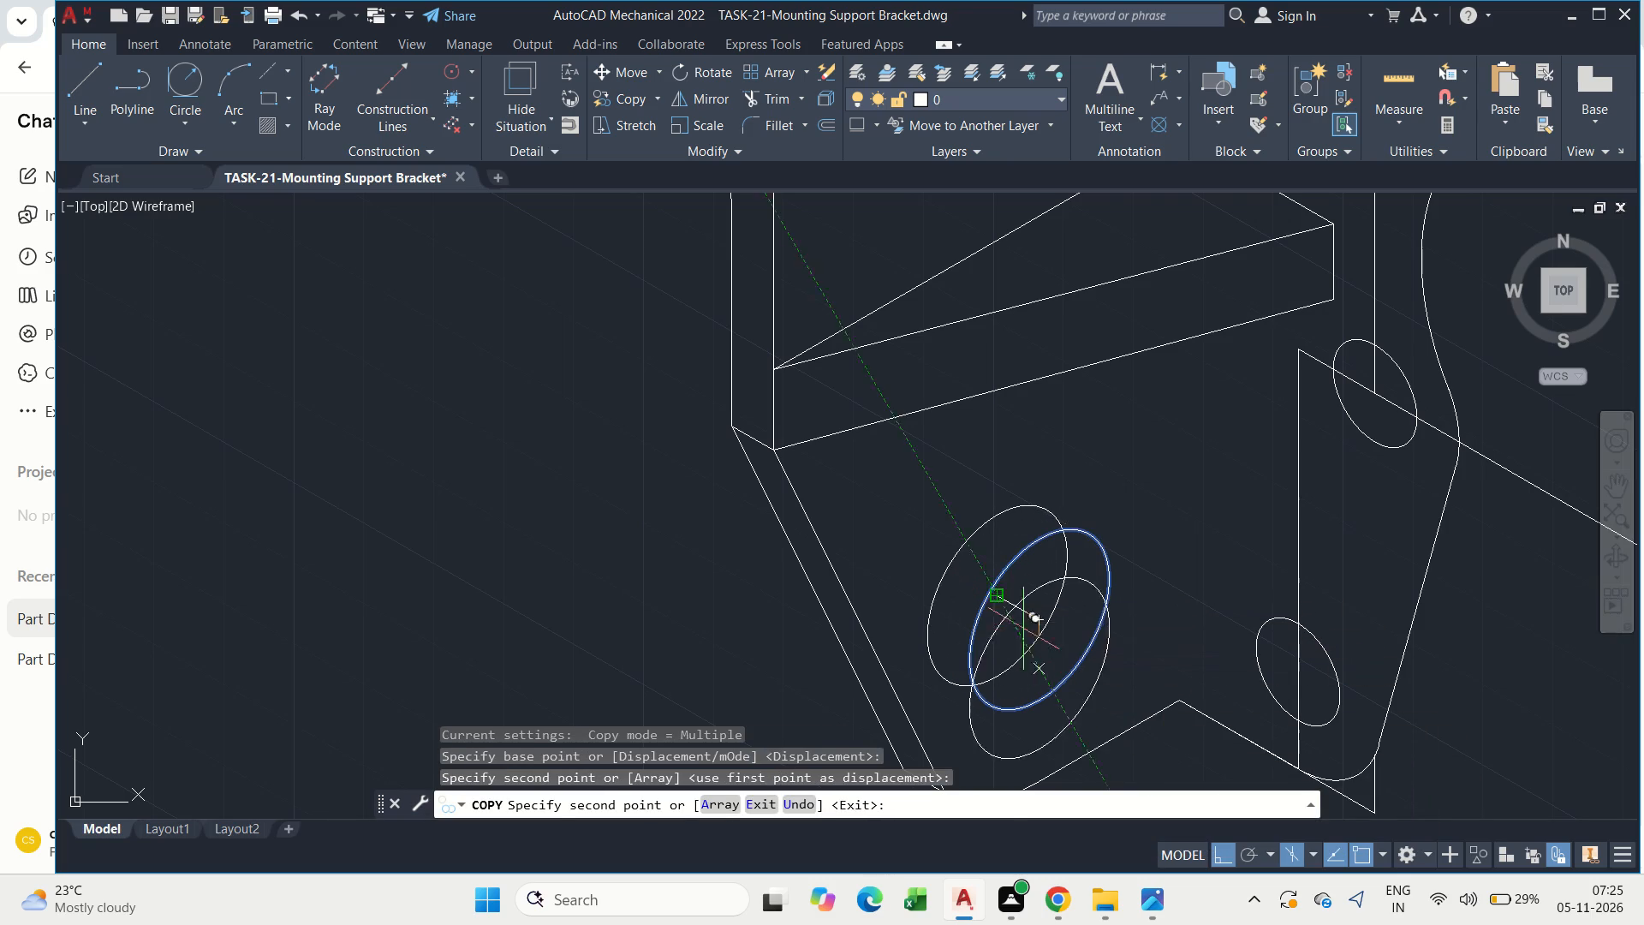
key("Escape")
key("Escape")
Trim the portion of the copied isocircle that lies outside the original large hole.
type("tr")
key("space")
left_click_drag(987, 546, 950, 529)
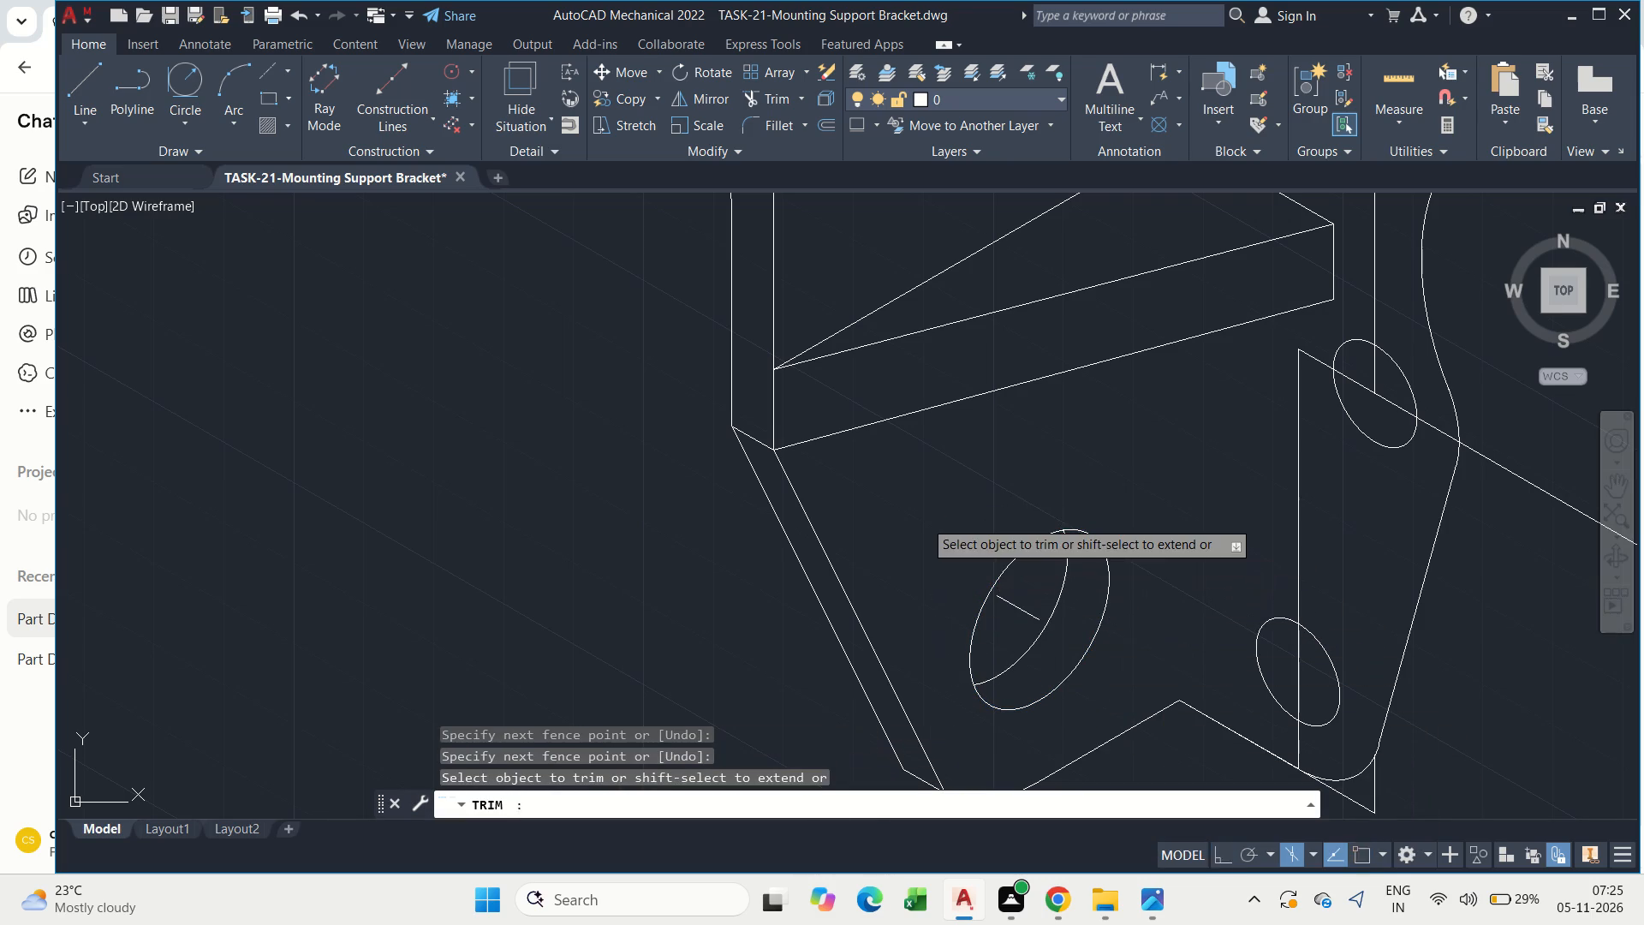
key("Escape")
Erase the 6-unit construction line inside the large hole.
left_click_drag(1039, 605, 1030, 604)
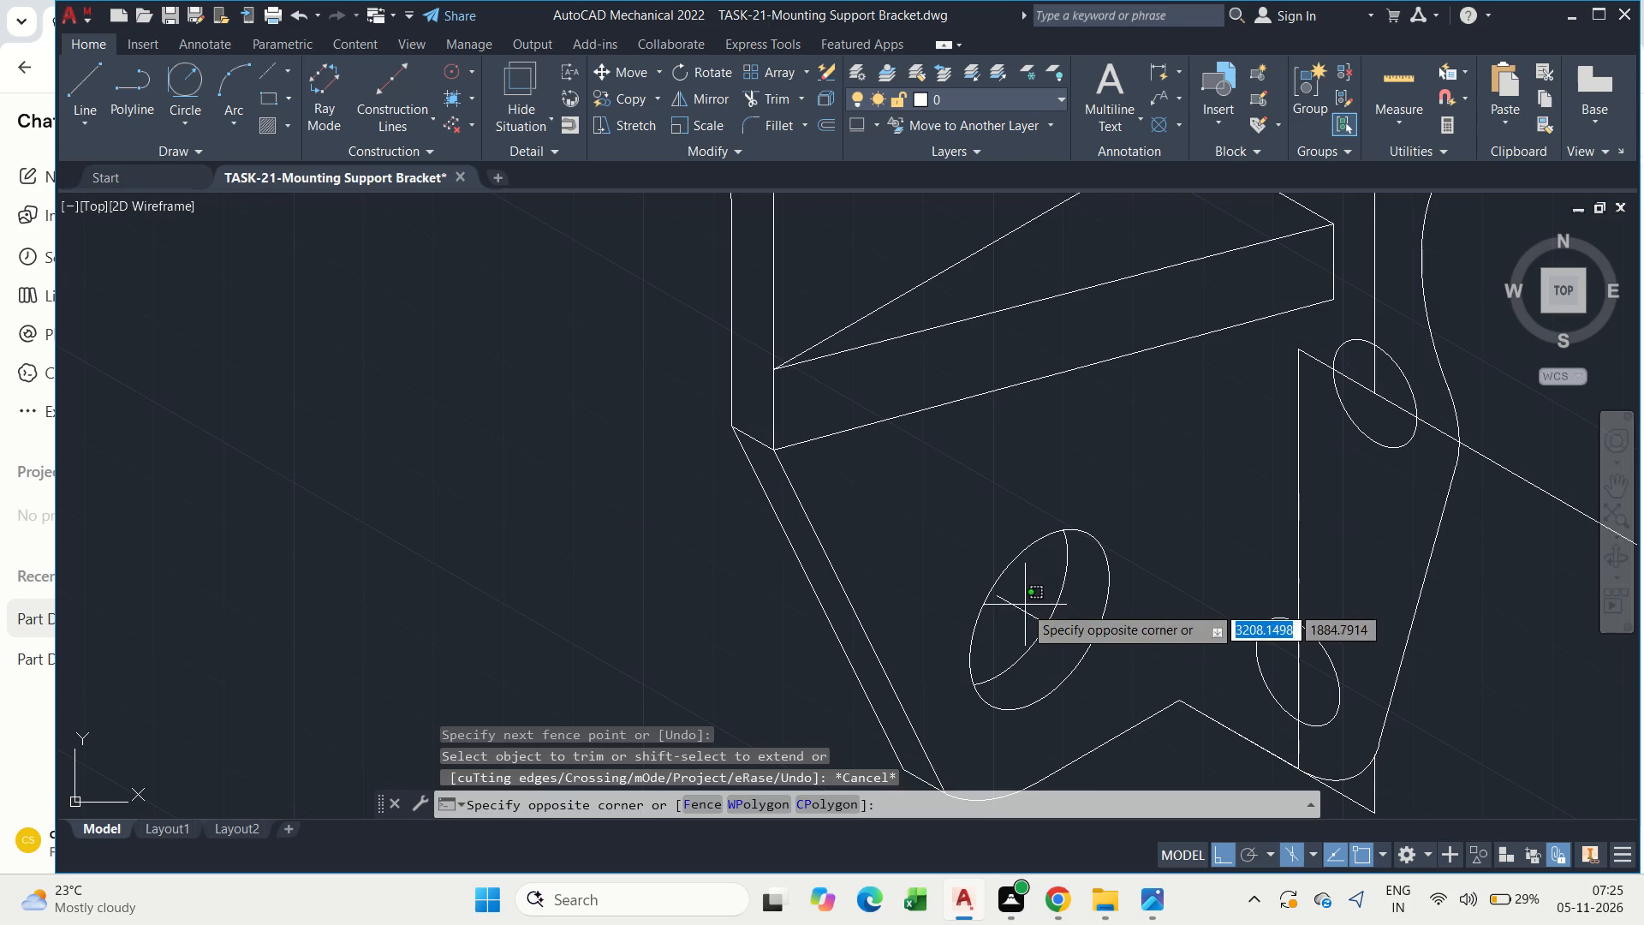
left_click(1015, 616)
key("Delete")
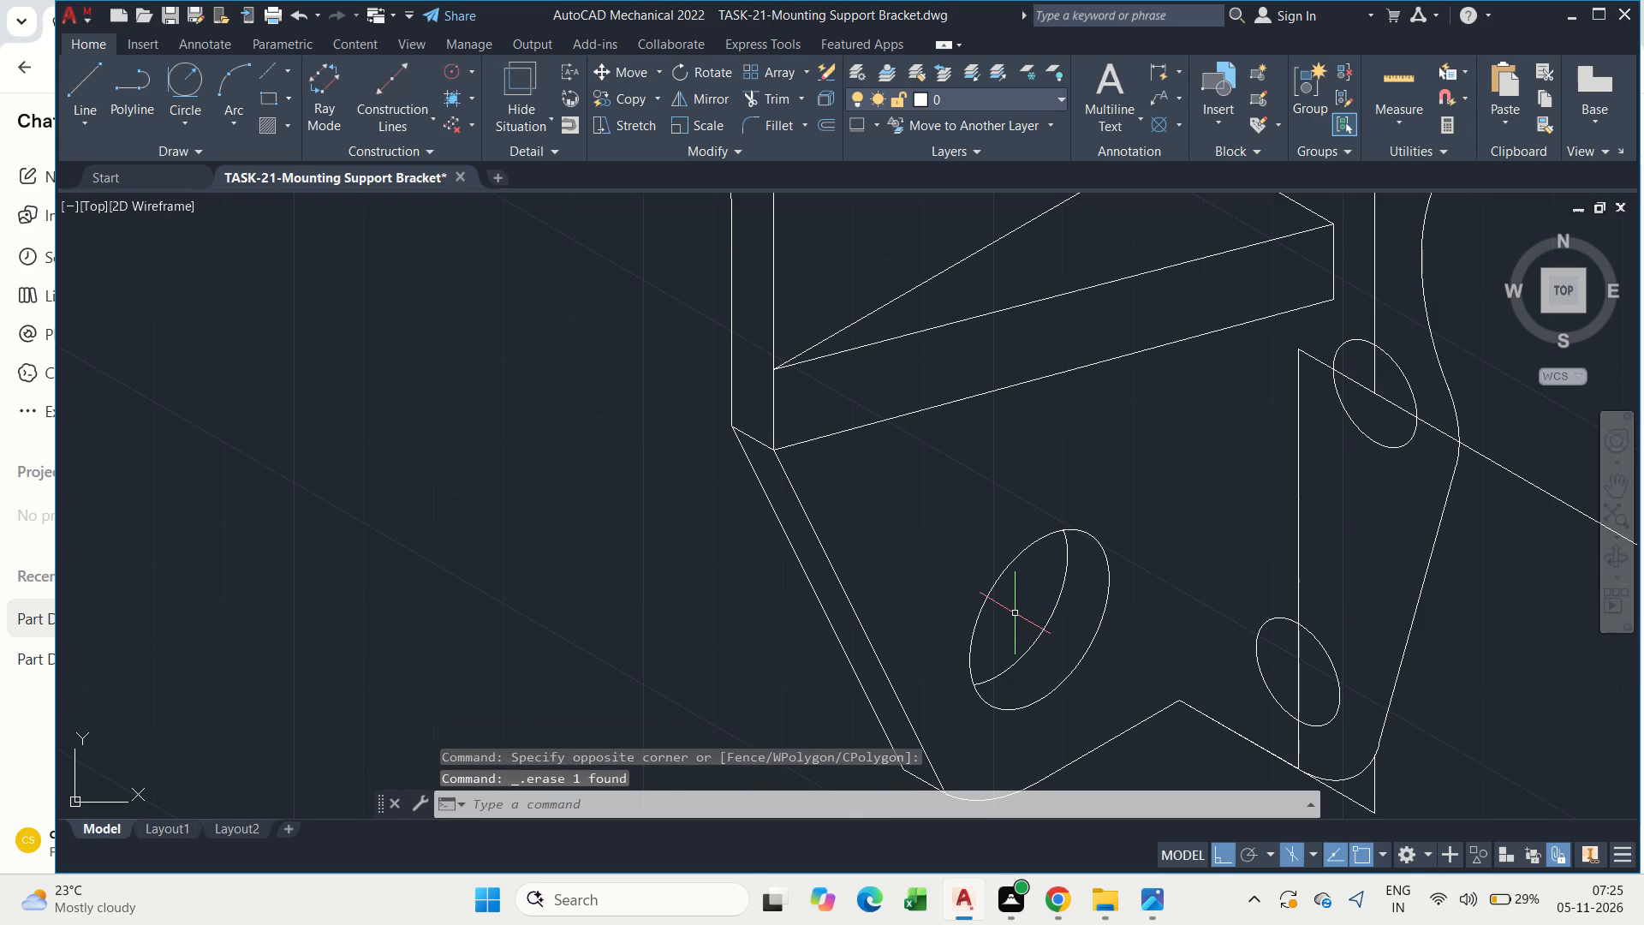
key("Escape")
Save the drawing.
key("ctrl+s")
key("Escape")
Move the long isometric line and its short end line straight up to the outer top corner of the curved upper flange.
scroll(1014, 630, "down", 2)
middle_click_drag(1048, 588, 1048, 705)
scroll(914, 388, "up", 3)
middle_click(953, 511)
scroll(956, 517, "down", 2)
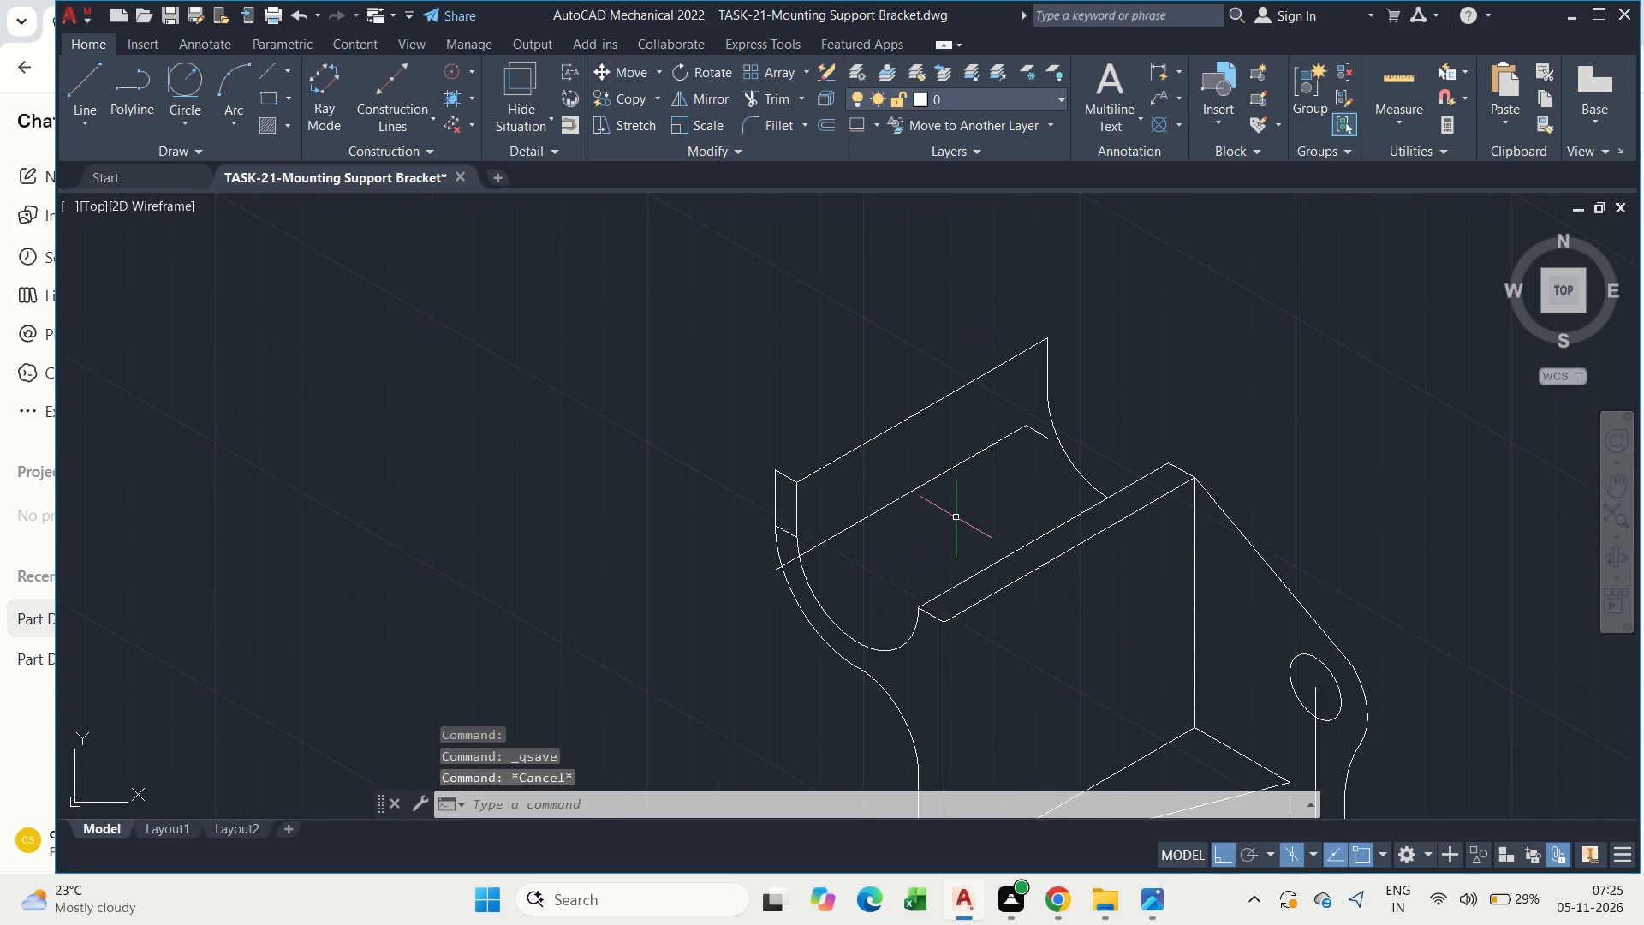
scroll(961, 481, "up", 1)
scroll(1134, 383, "up", 2)
left_click_drag(1016, 474, 992, 456)
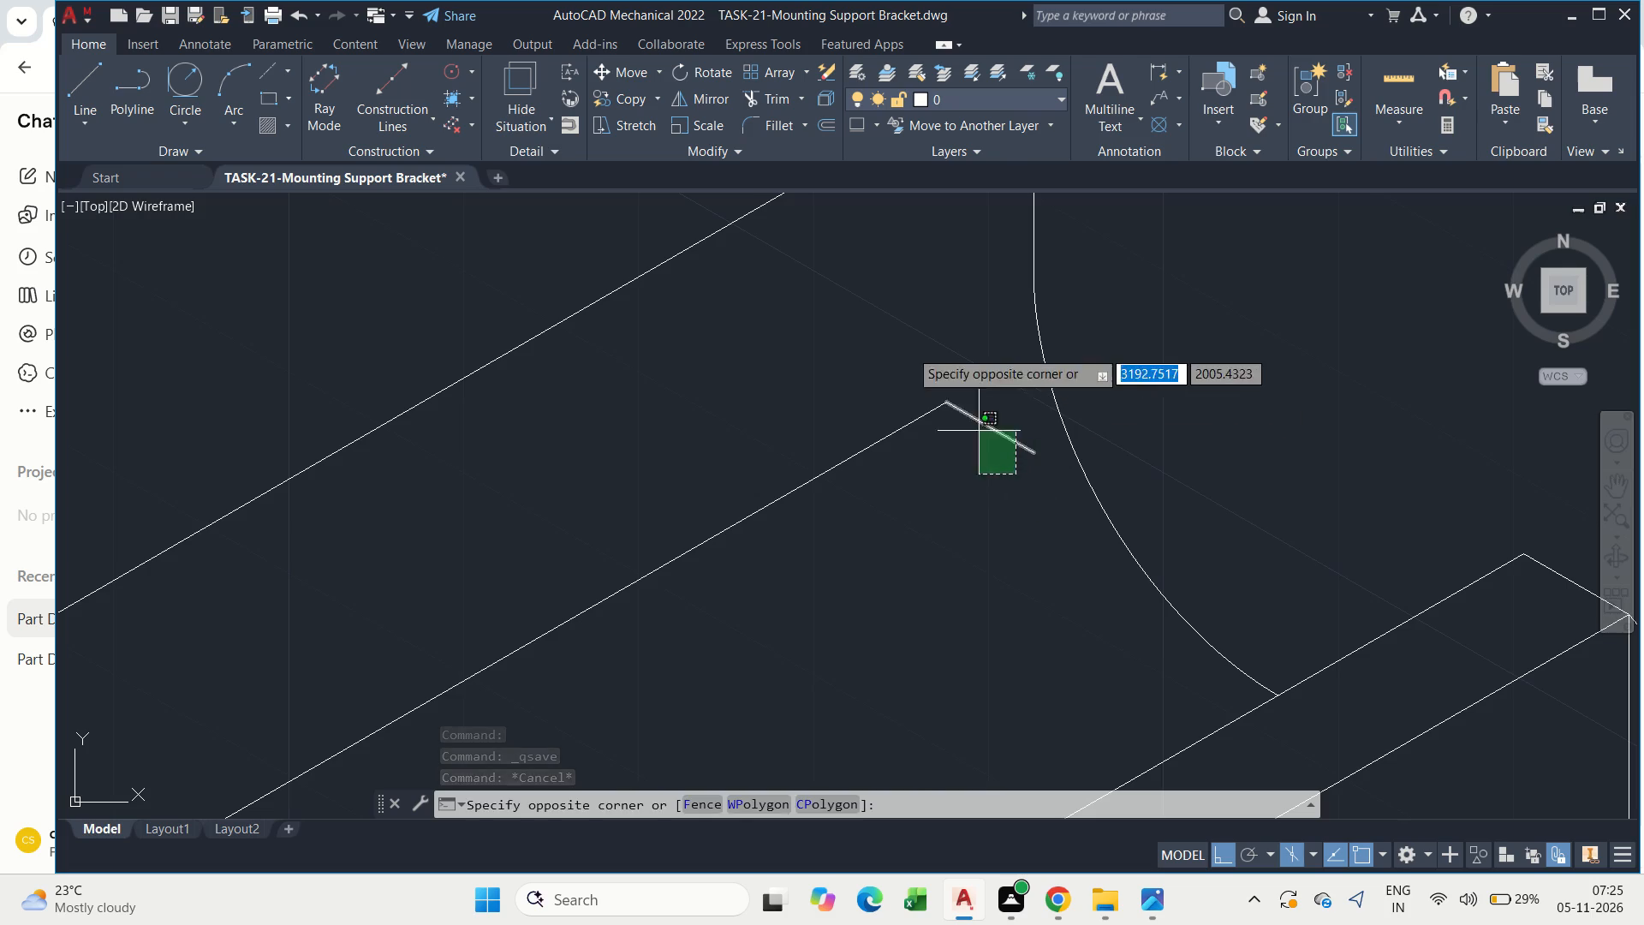
left_click_drag(907, 349, 913, 363)
scroll(910, 388, "down", 3)
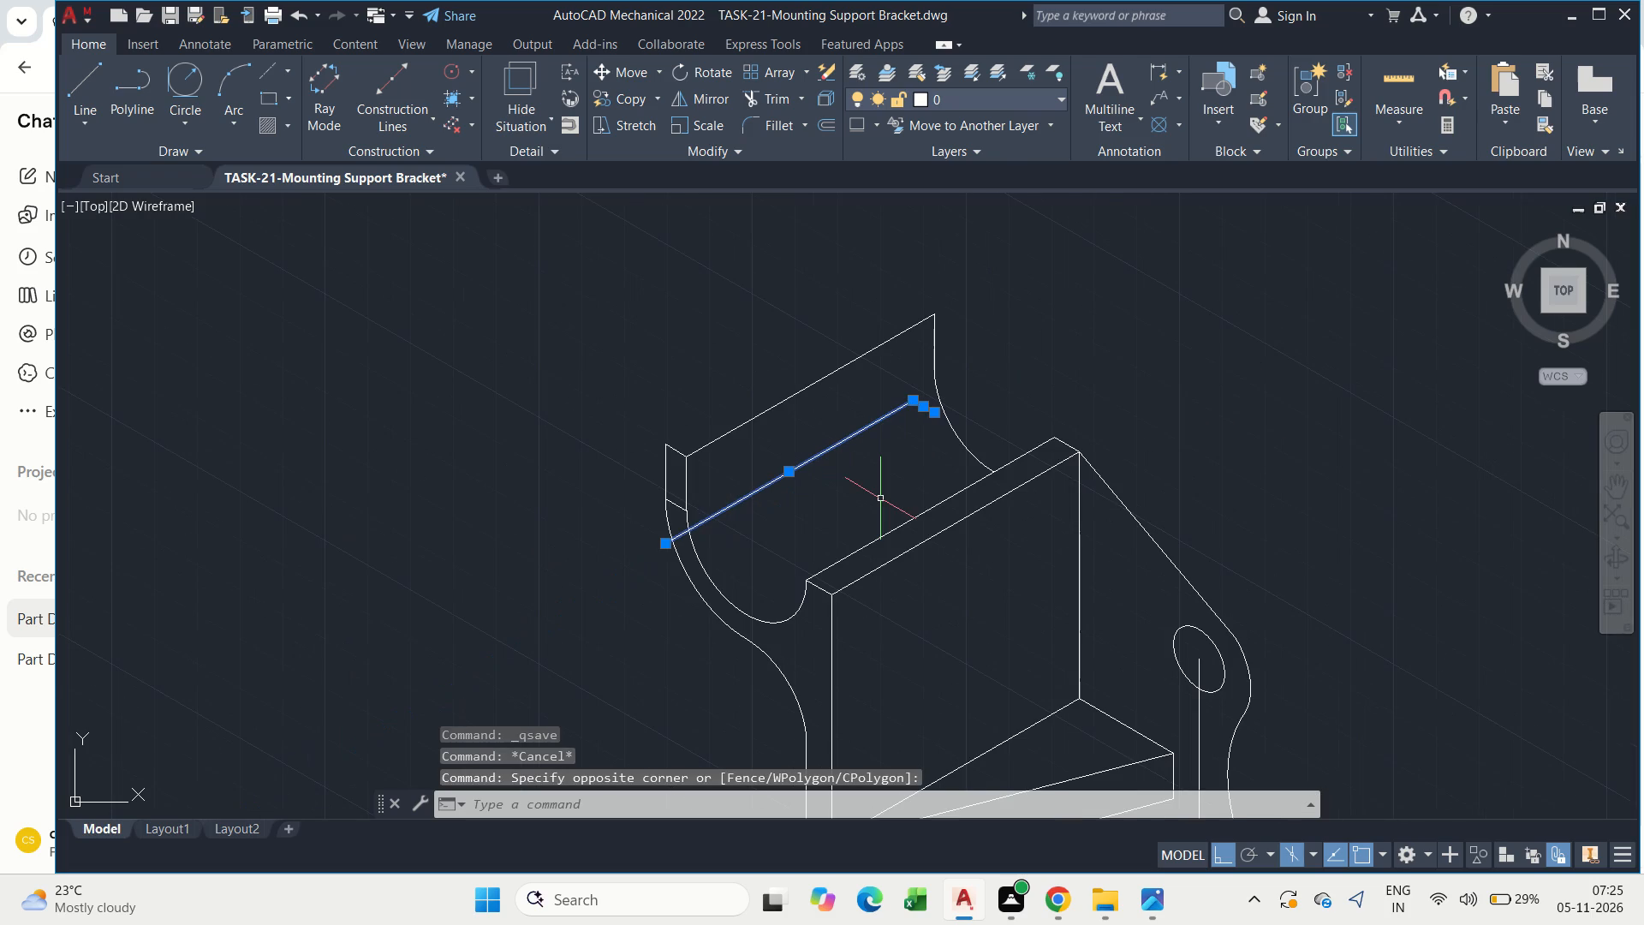
type("m")
key("space")
left_click(661, 546)
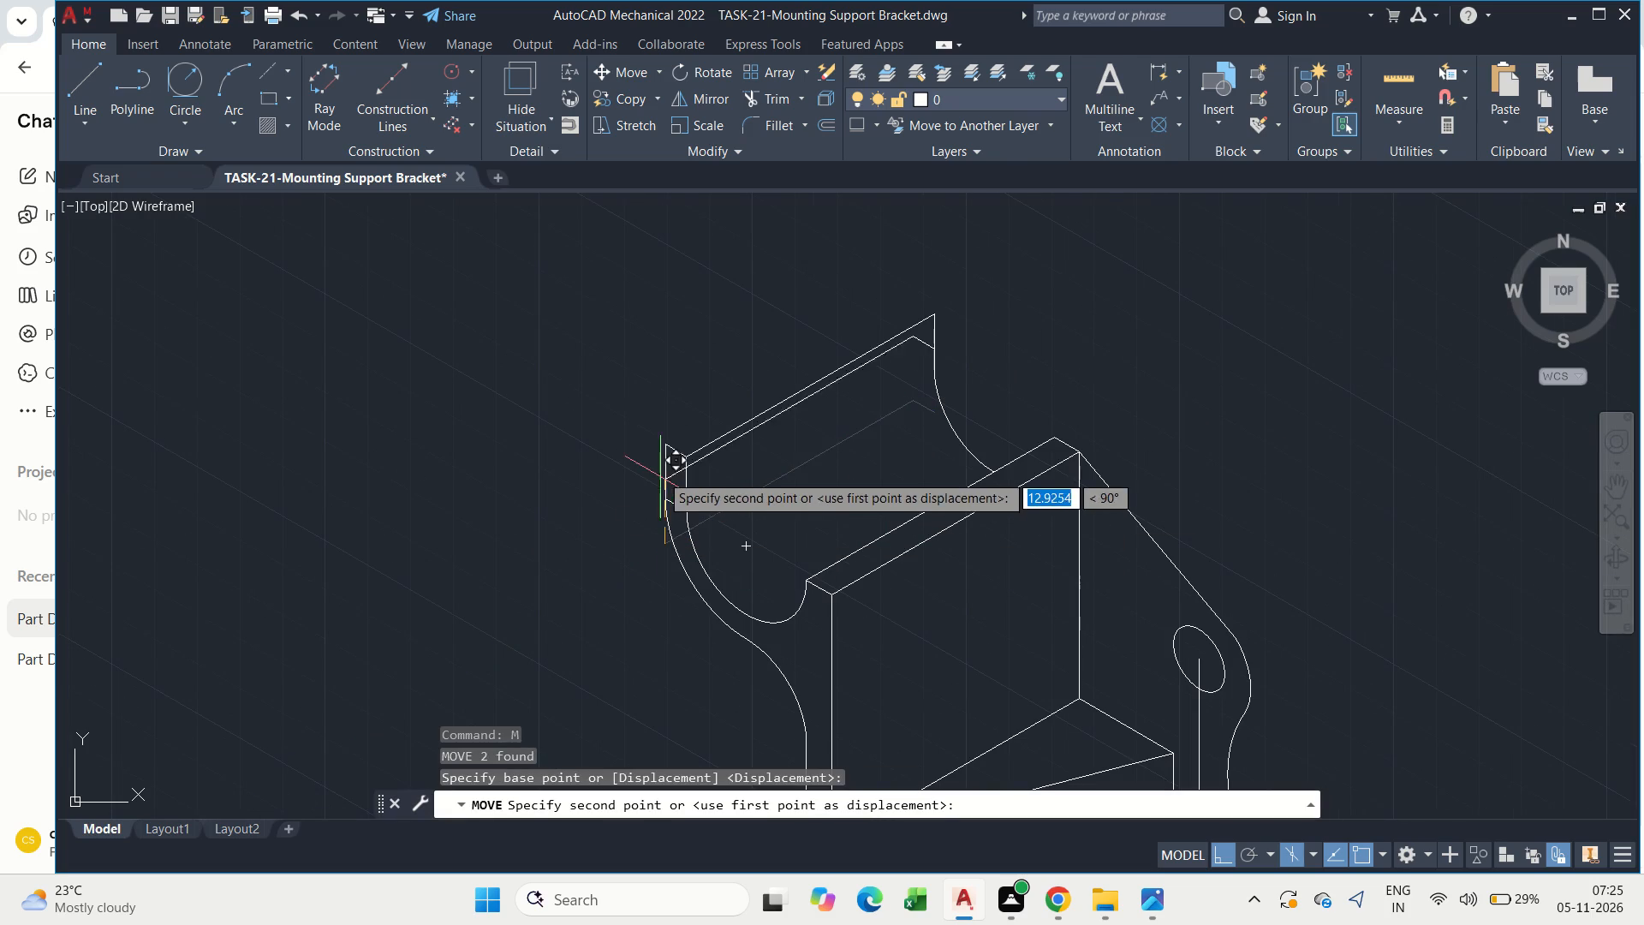
left_click(661, 451)
key("Escape")
scroll(911, 463, "down", 1)
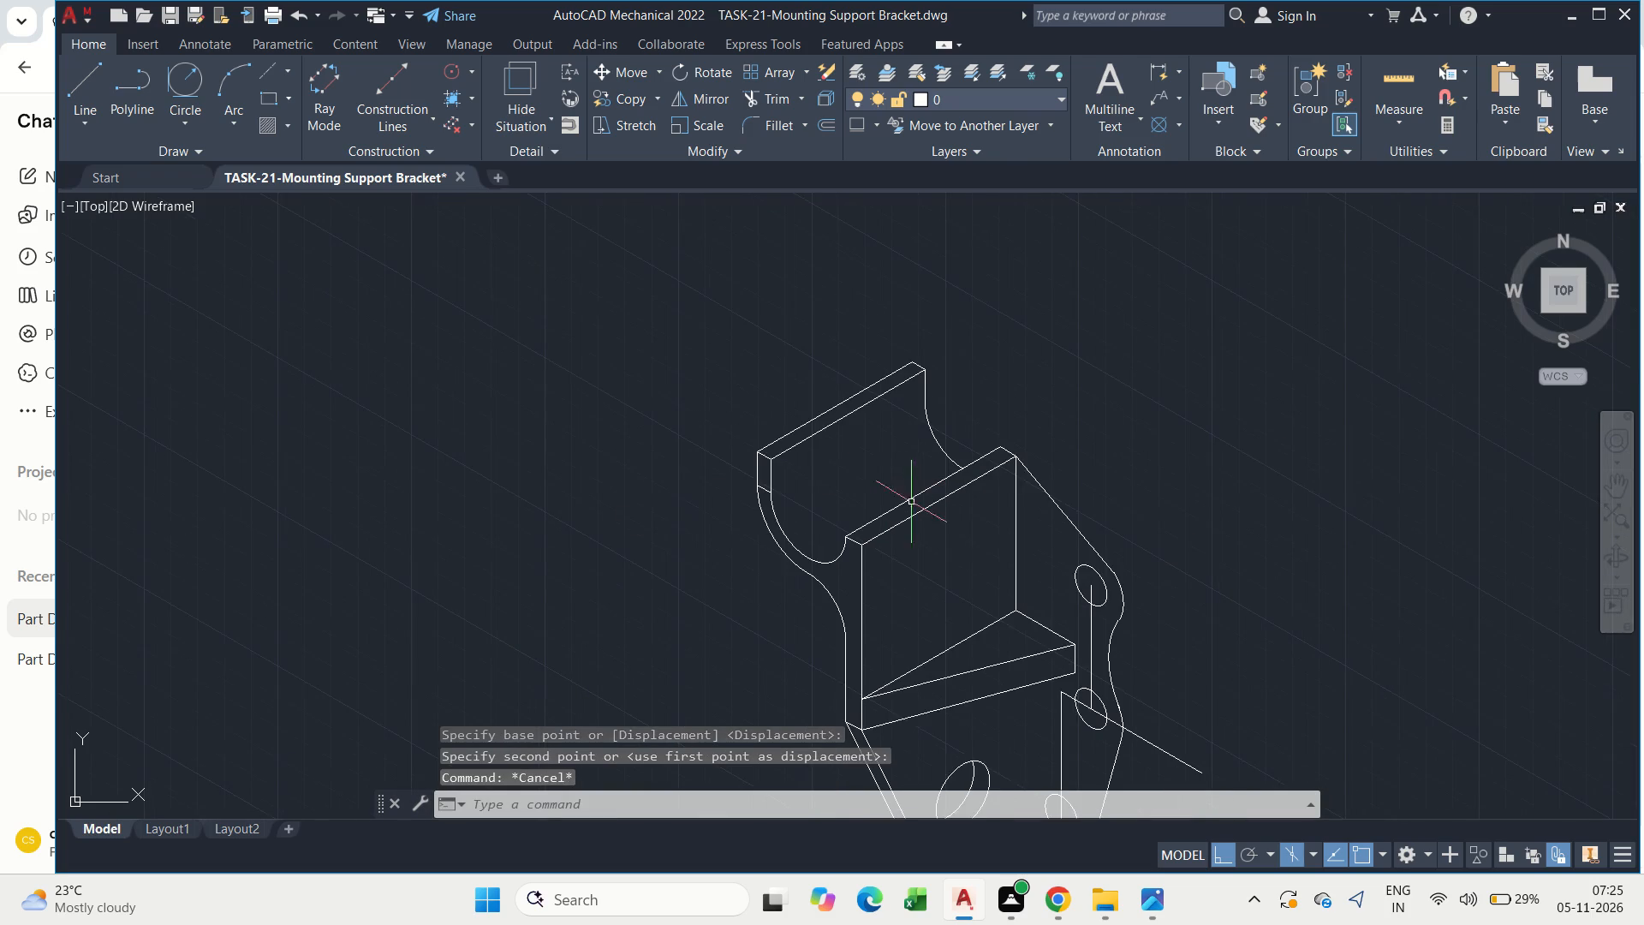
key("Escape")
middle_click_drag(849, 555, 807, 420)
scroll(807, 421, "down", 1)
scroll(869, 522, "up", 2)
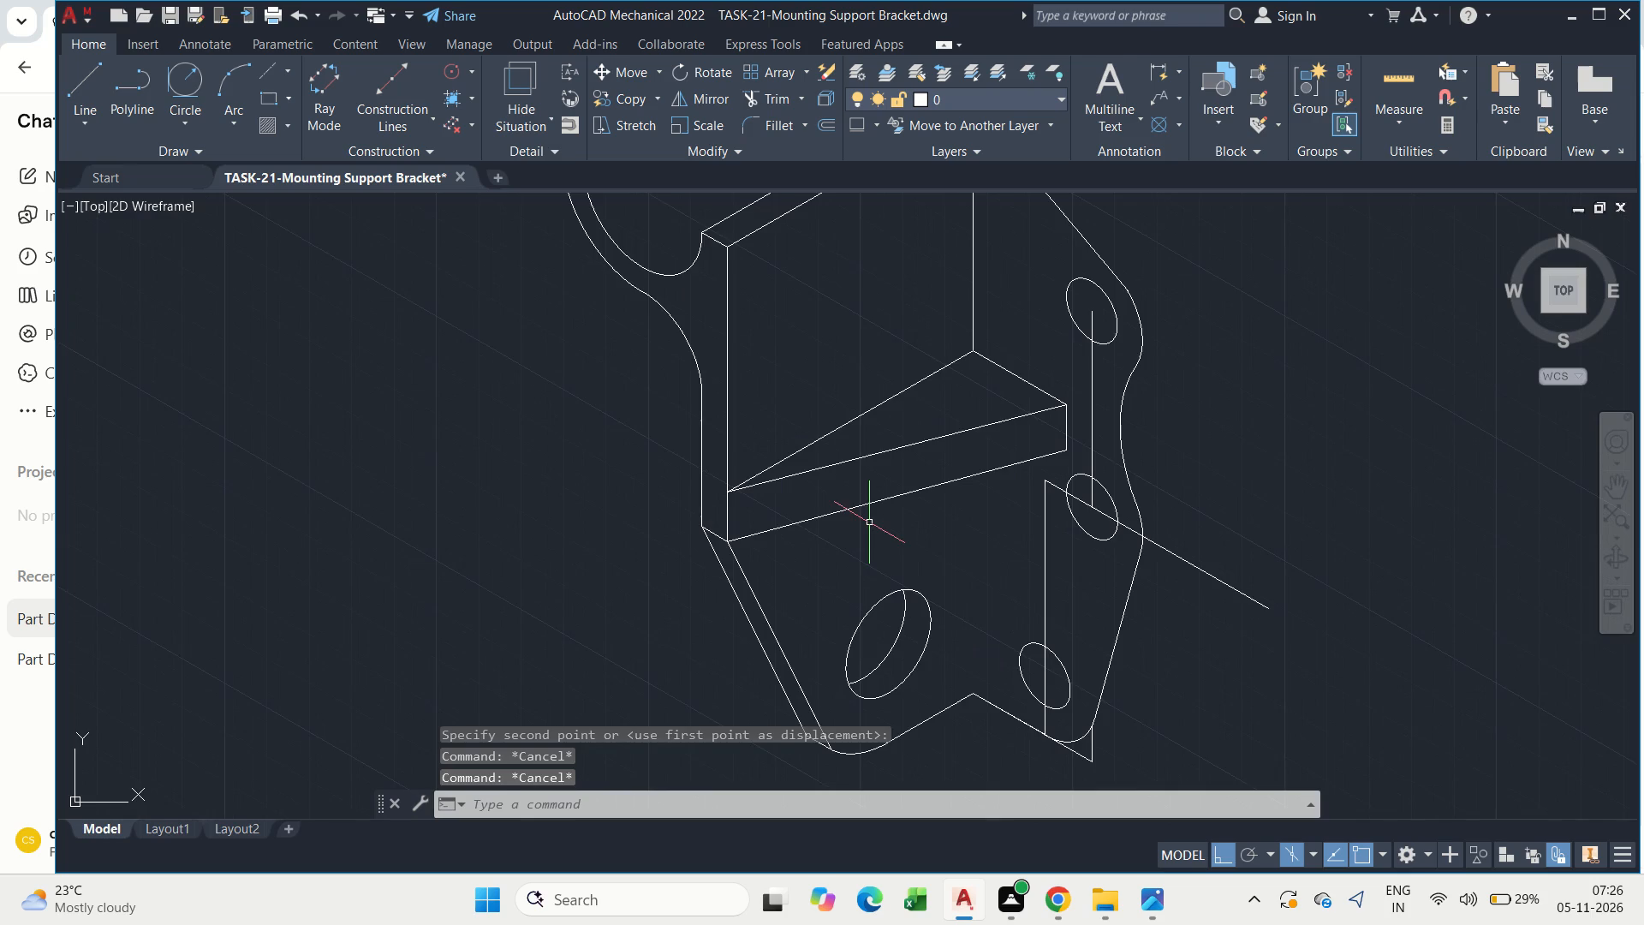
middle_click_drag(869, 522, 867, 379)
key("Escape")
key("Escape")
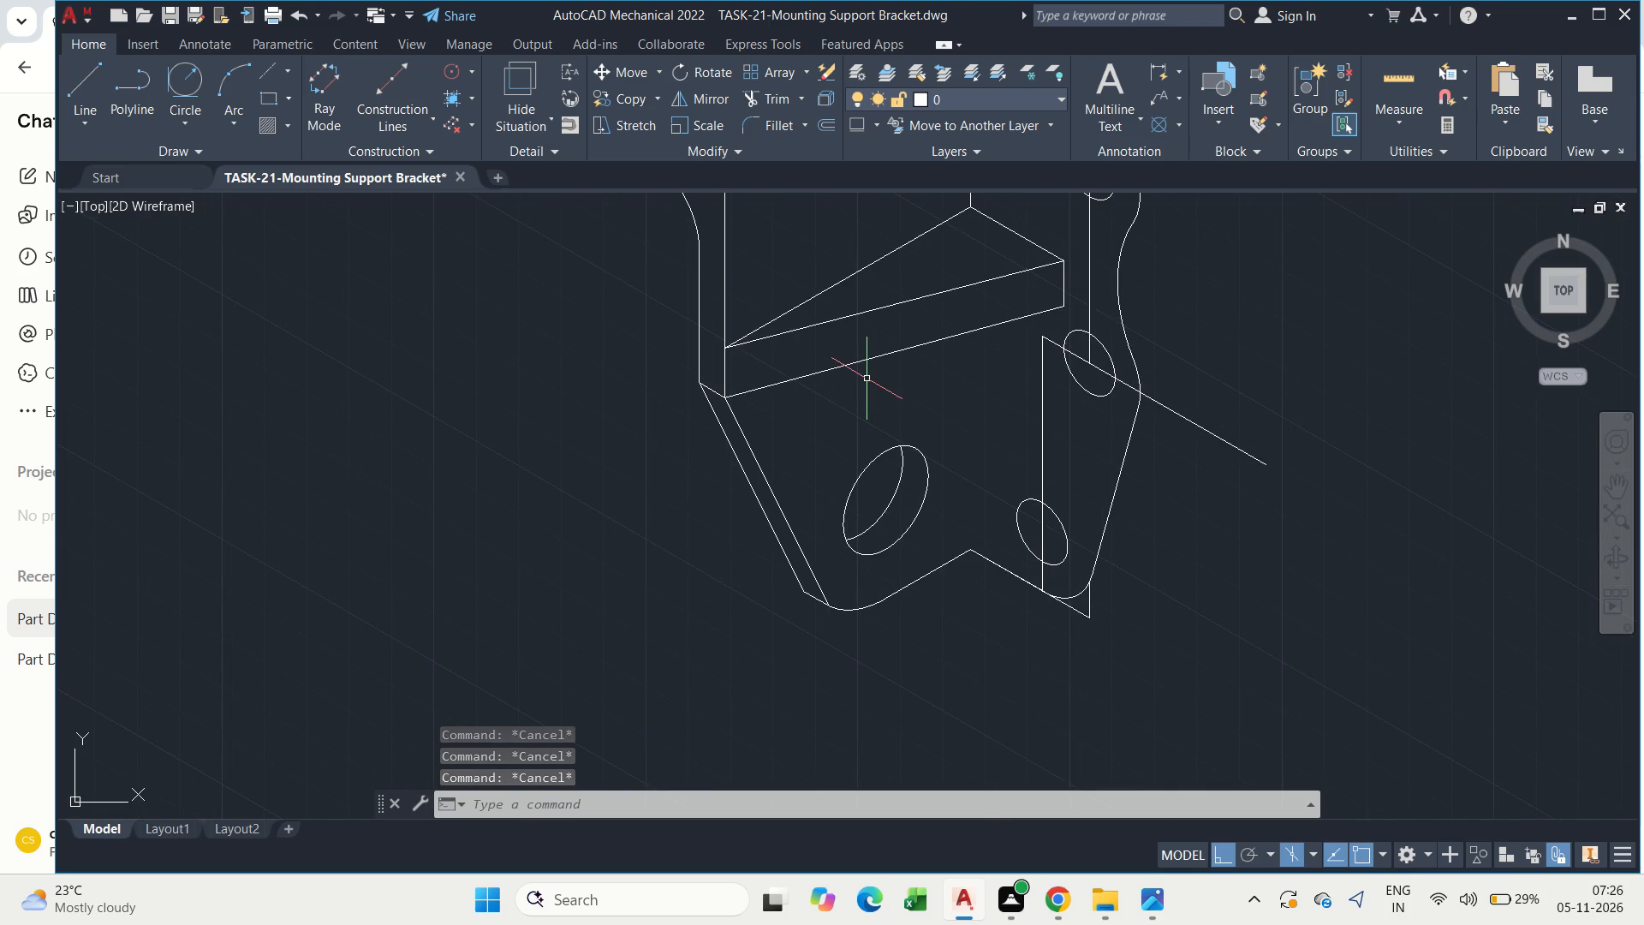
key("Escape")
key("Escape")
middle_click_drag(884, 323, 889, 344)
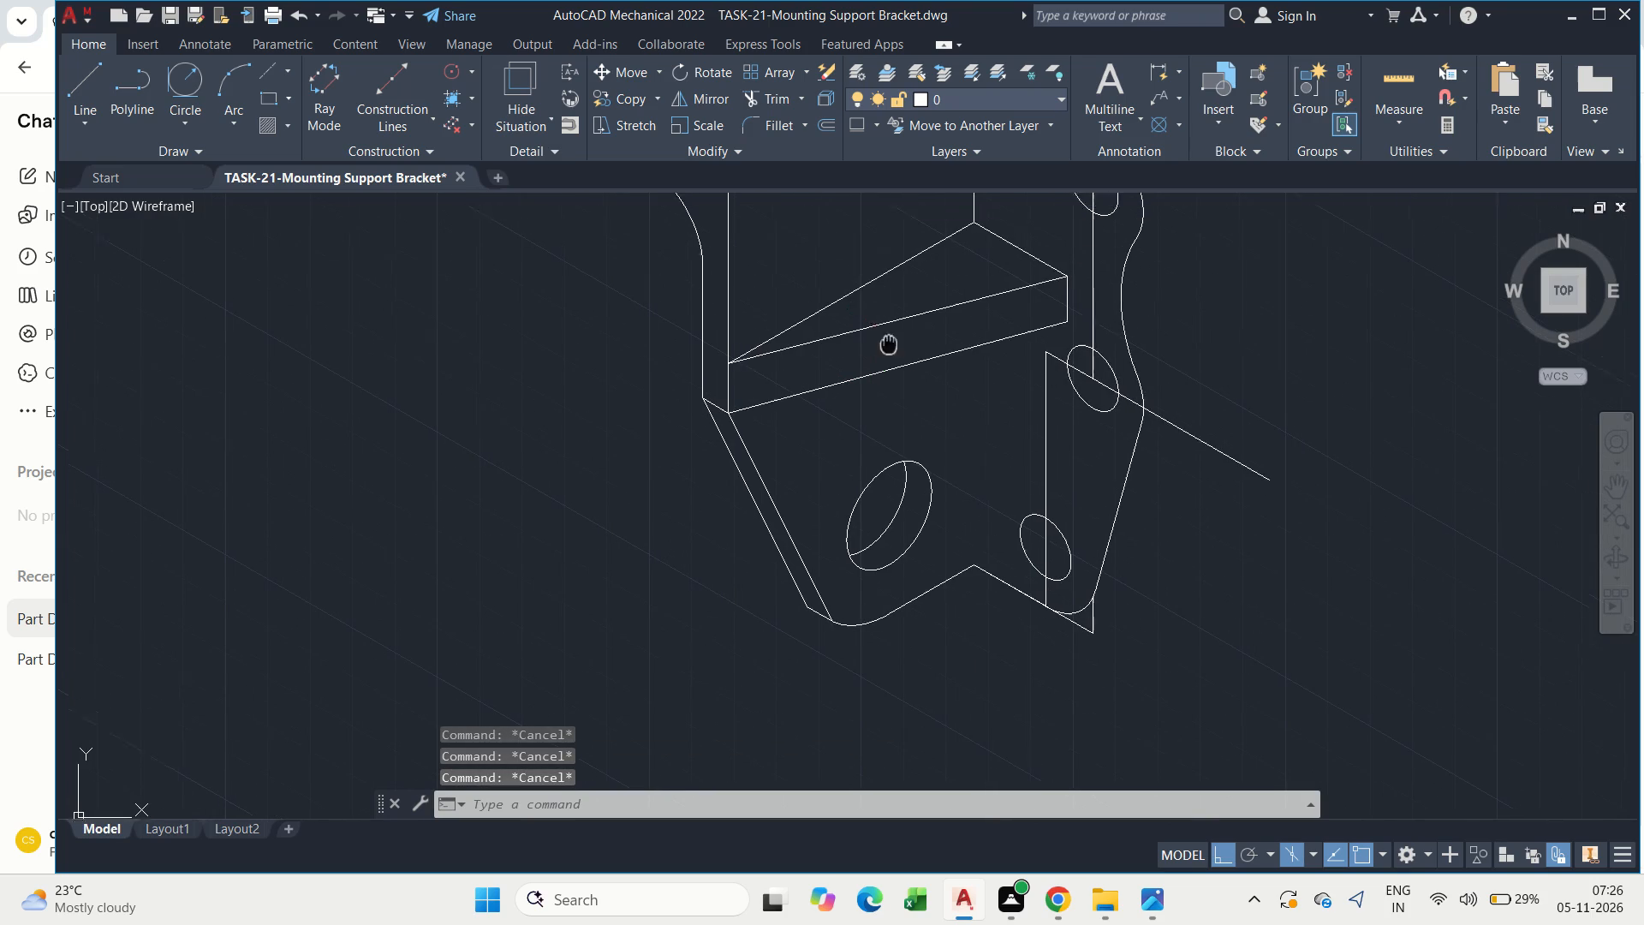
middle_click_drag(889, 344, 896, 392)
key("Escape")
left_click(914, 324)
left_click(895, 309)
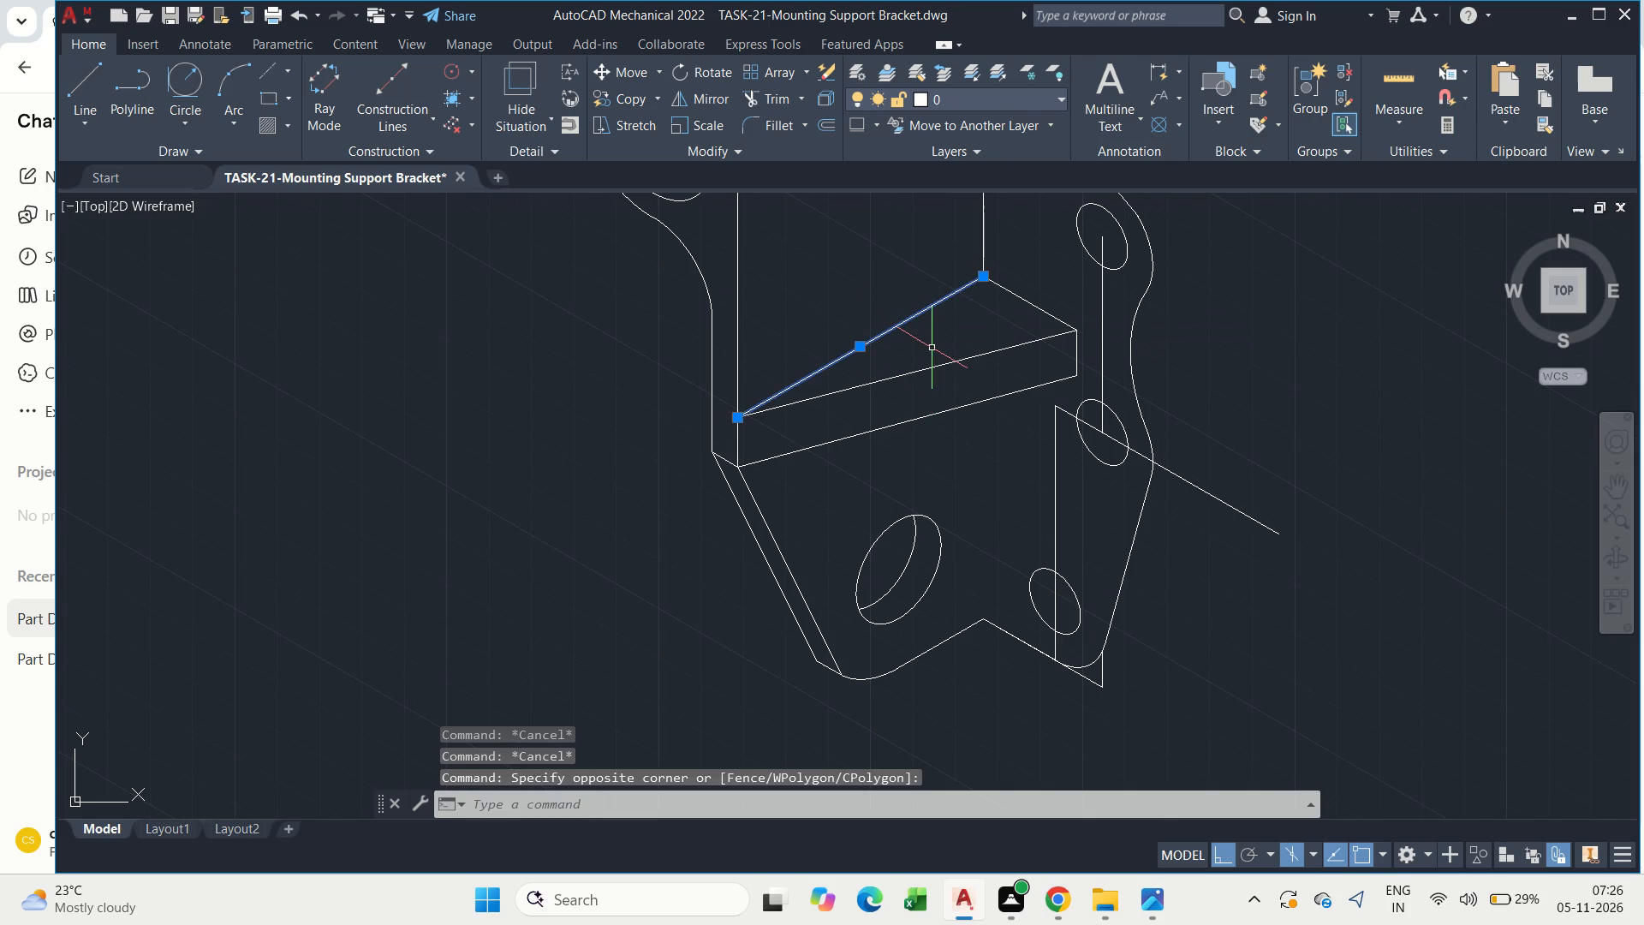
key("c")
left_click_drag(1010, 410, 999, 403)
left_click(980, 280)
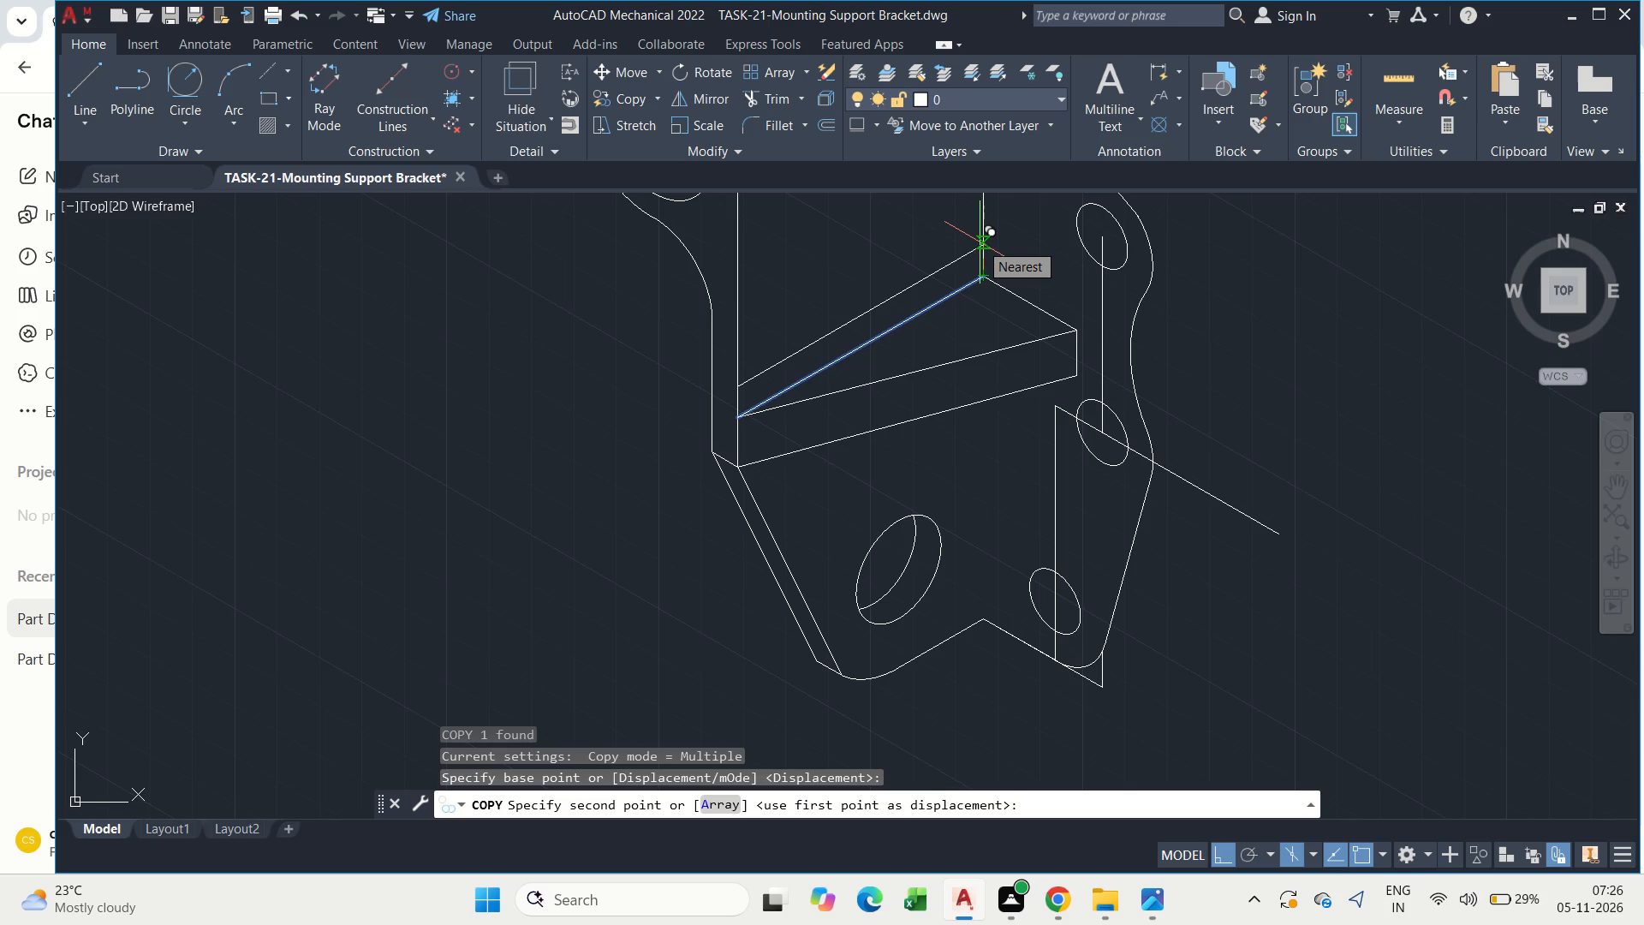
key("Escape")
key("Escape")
Copy the upright plate's front top edge 46 units straight down.
scroll(978, 203, "down", 1)
middle_click_drag(969, 225, 852, 435)
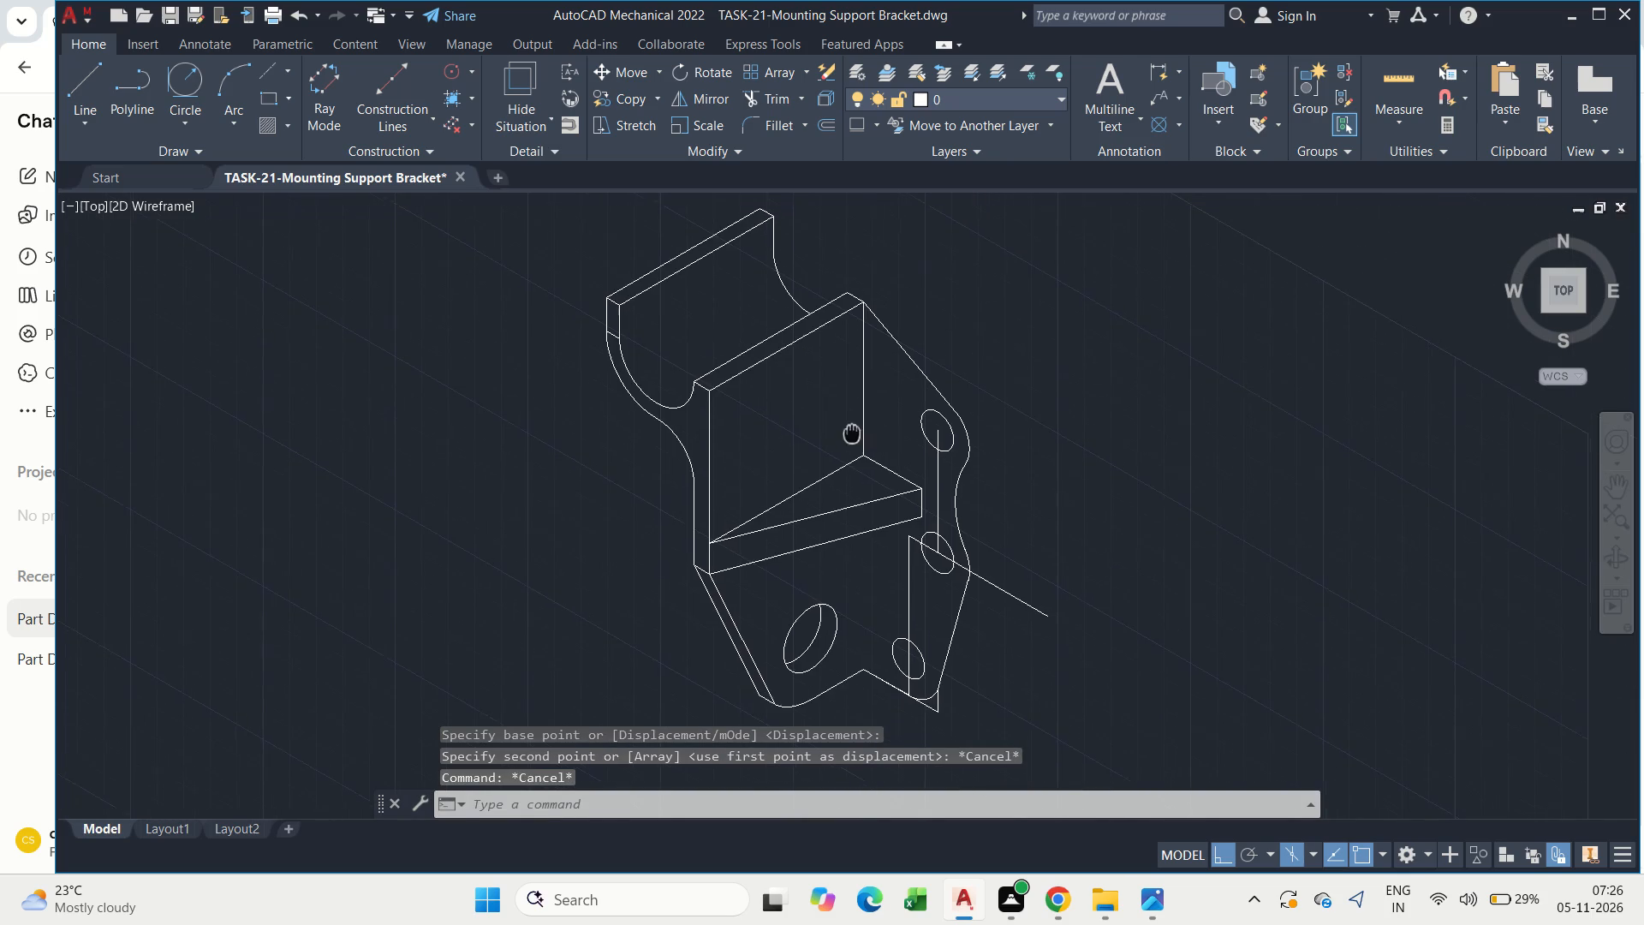
middle_click_drag(852, 435, 852, 436)
left_click_drag(796, 368, 779, 357)
left_click_drag(770, 348, 777, 359)
key("c")
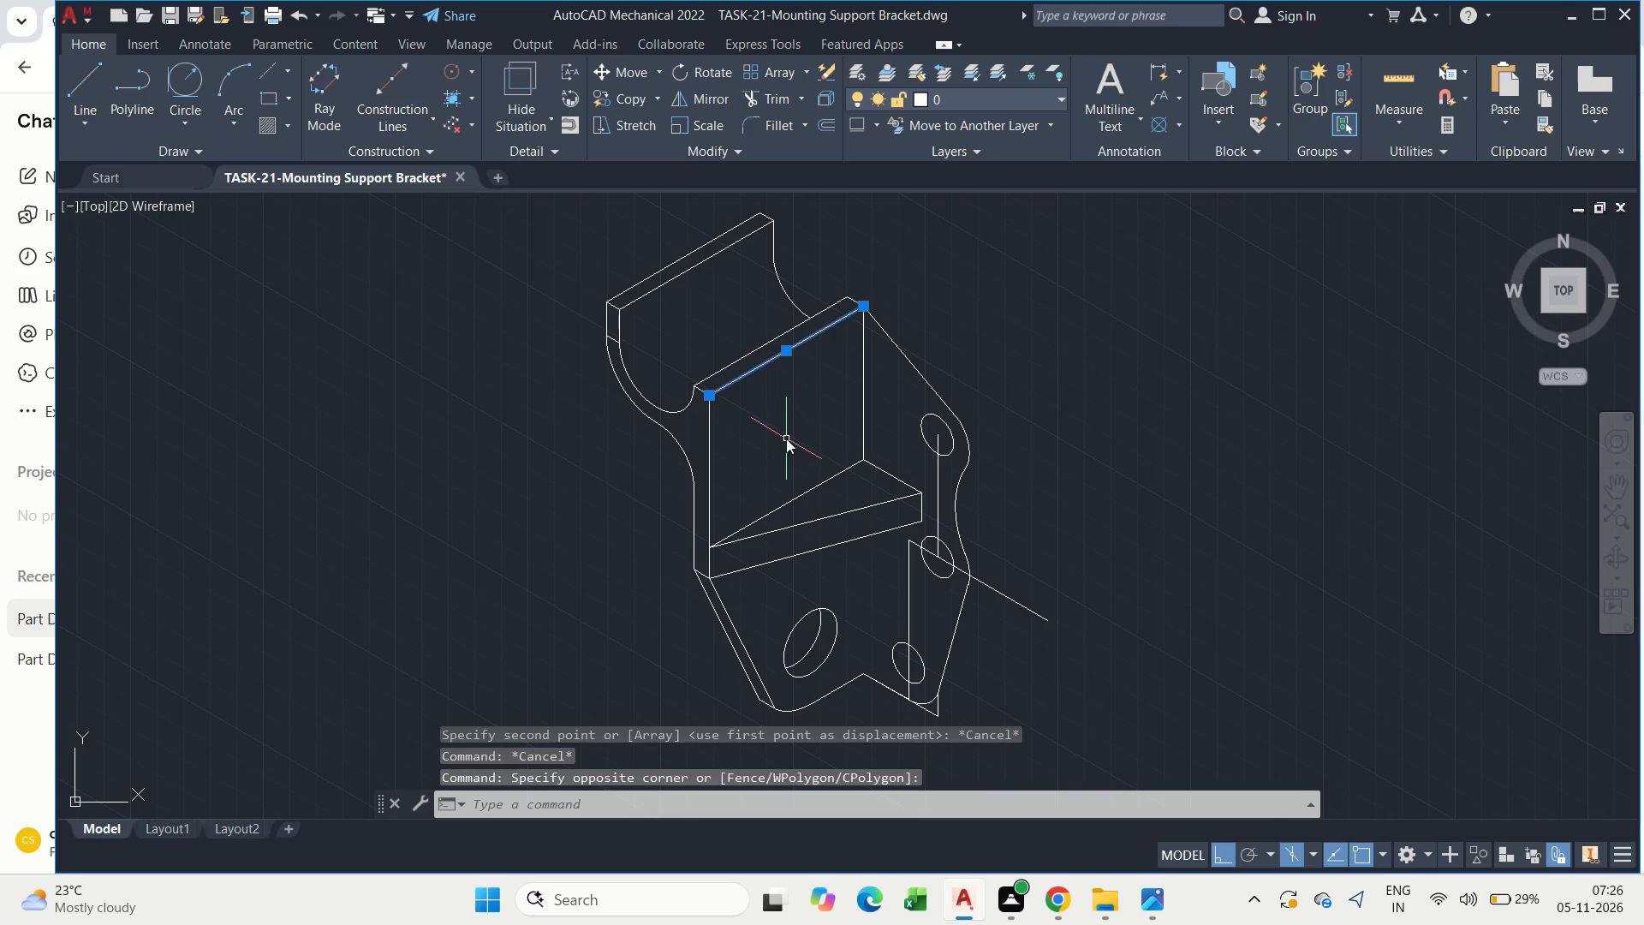
left_click_drag(860, 501, 849, 500)
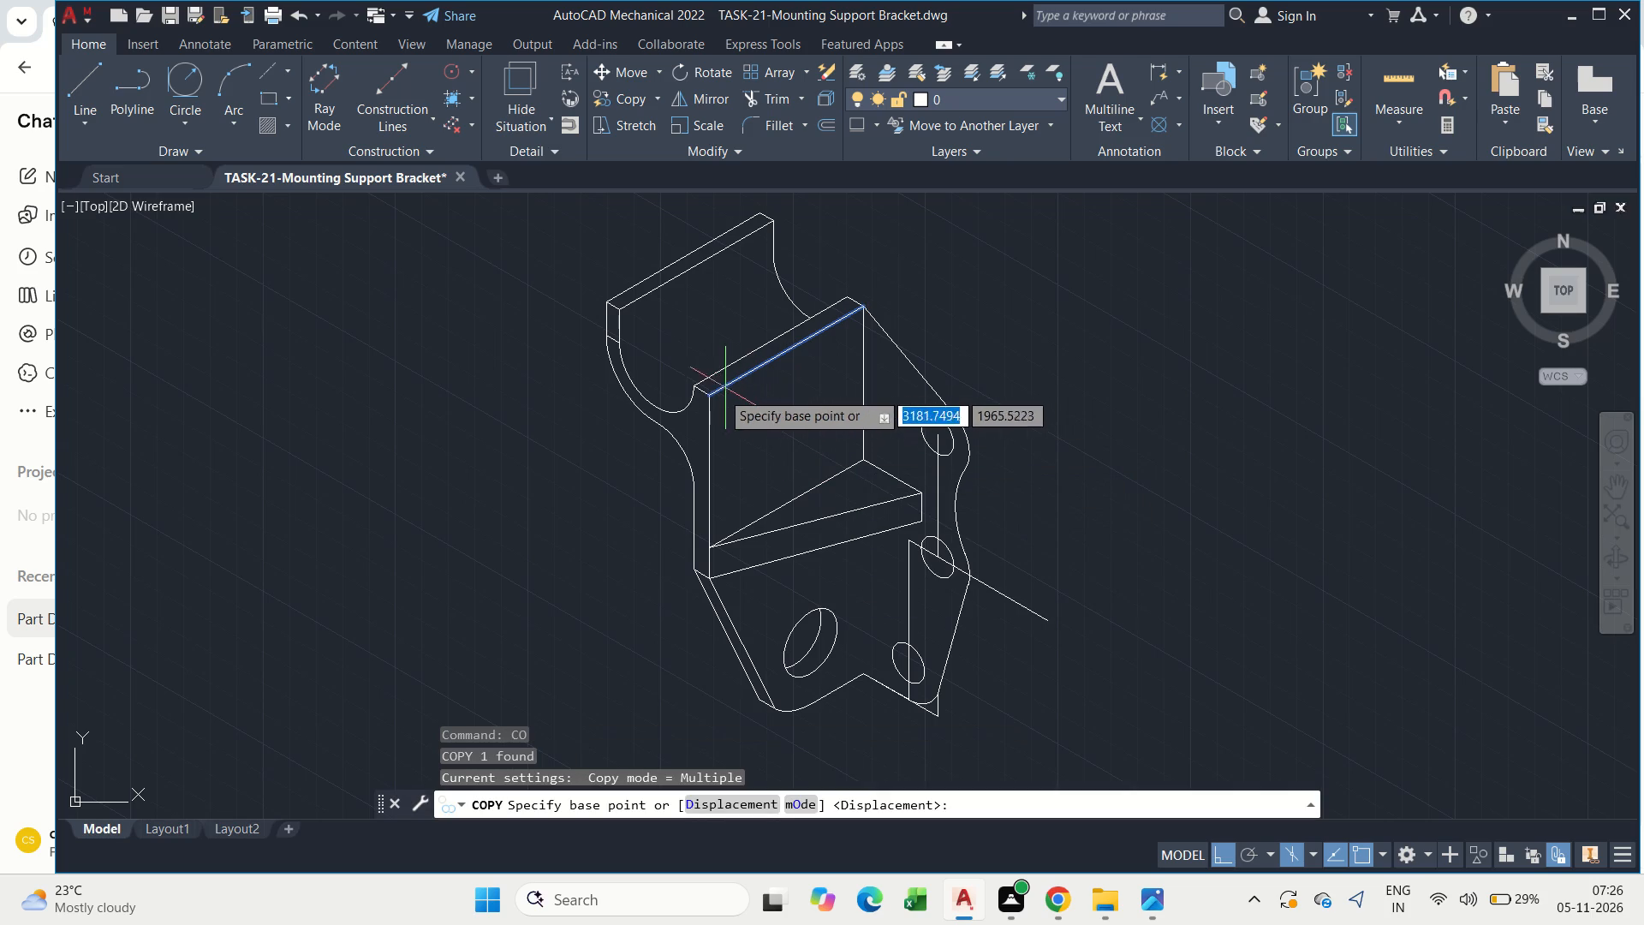
left_click(708, 398)
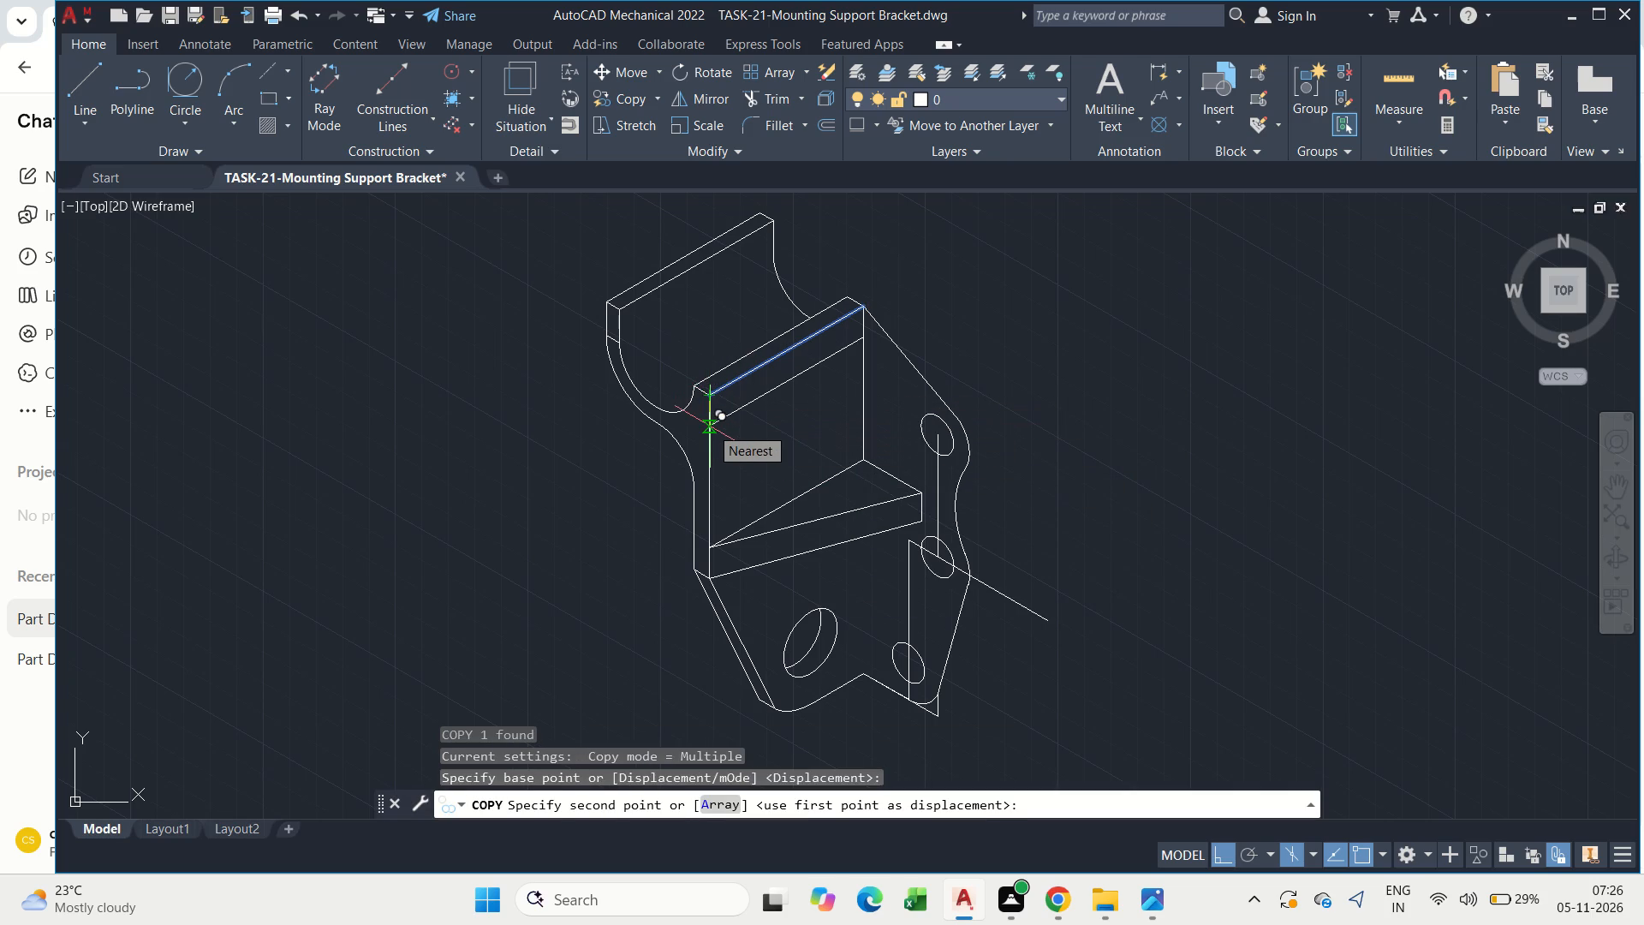
type("46")
key("Return")
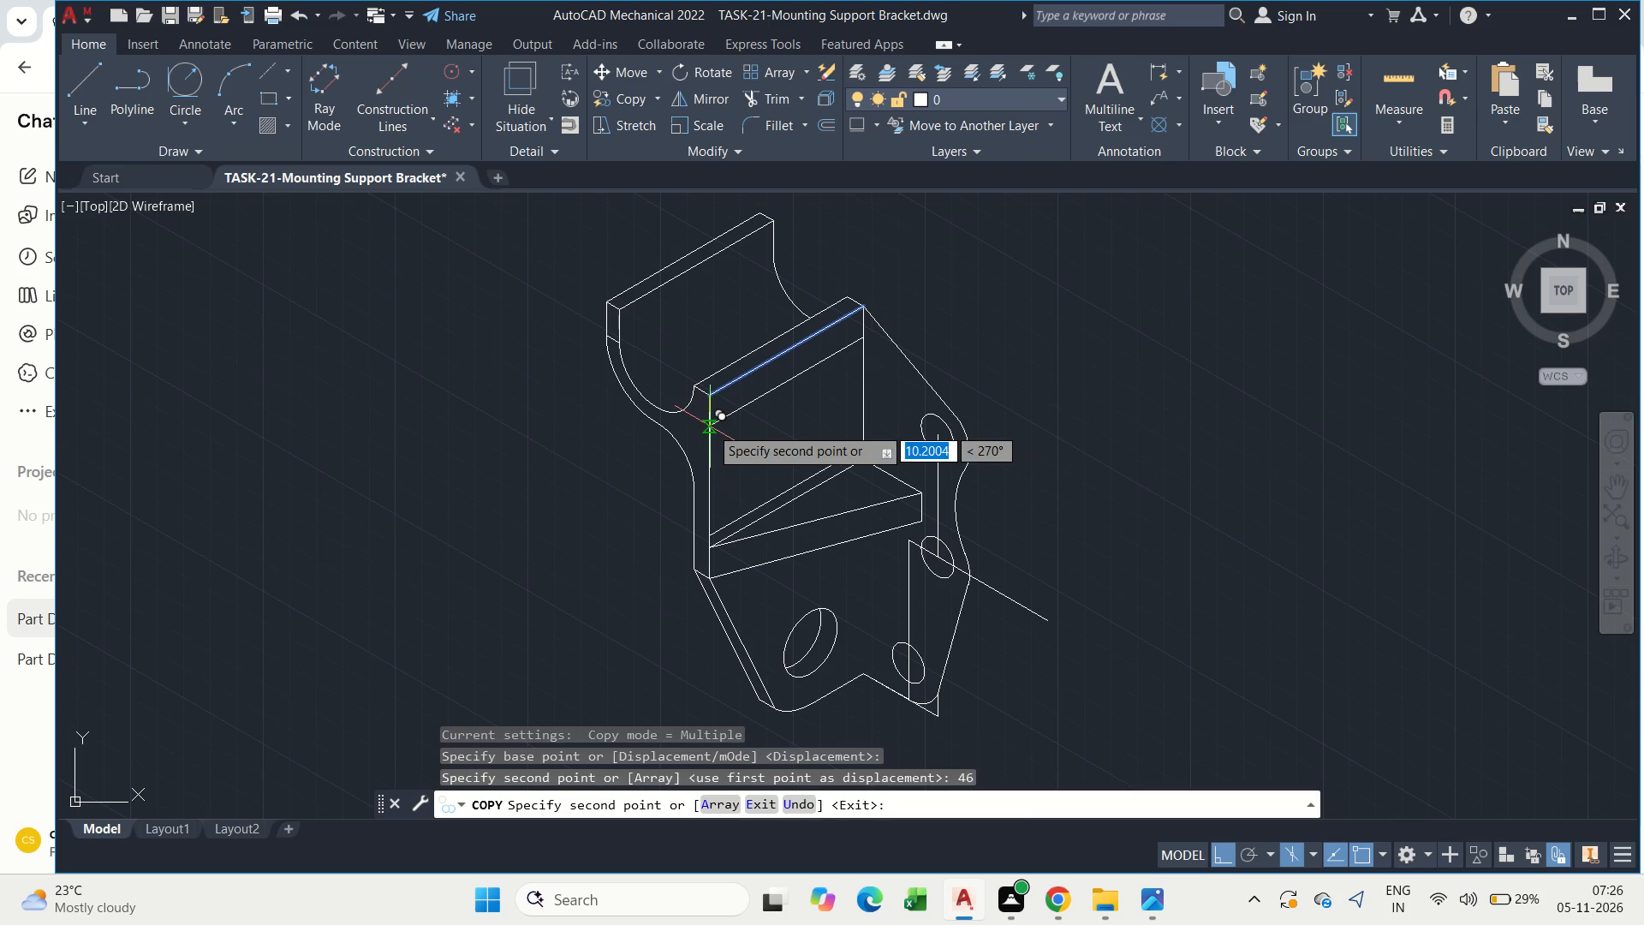
key("Escape")
Draw a vertical construction line up from the midpoint of the copied isometric line, ending inside the upright plate's face.
scroll(757, 527, "up", 1)
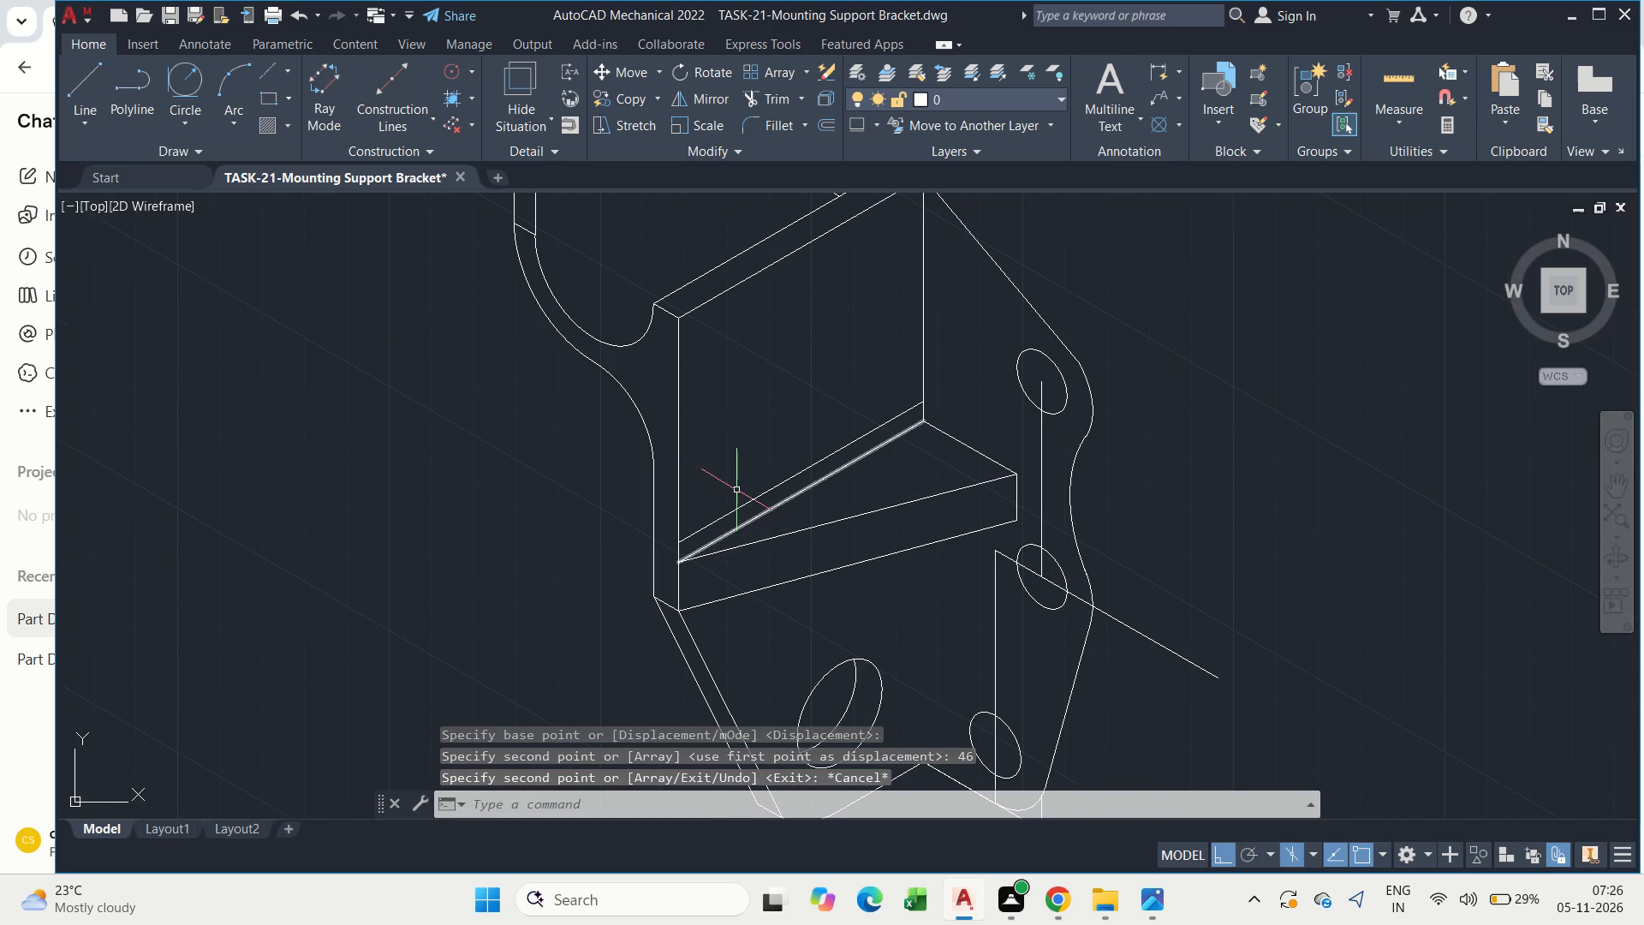
type("l")
key("space")
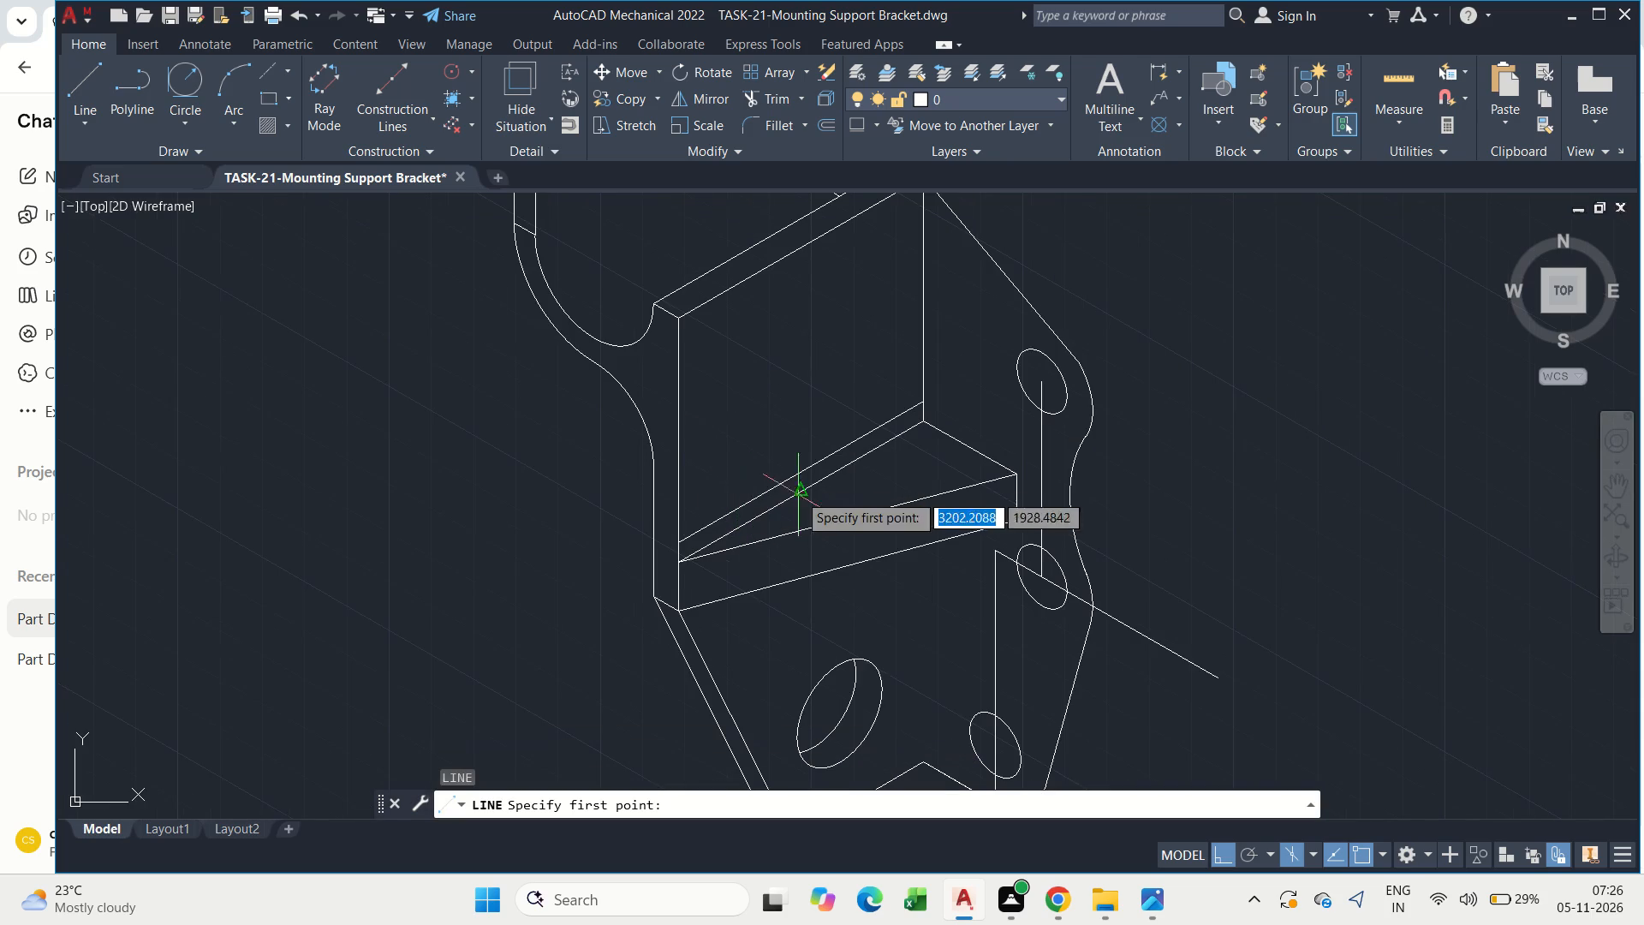
left_click(793, 468)
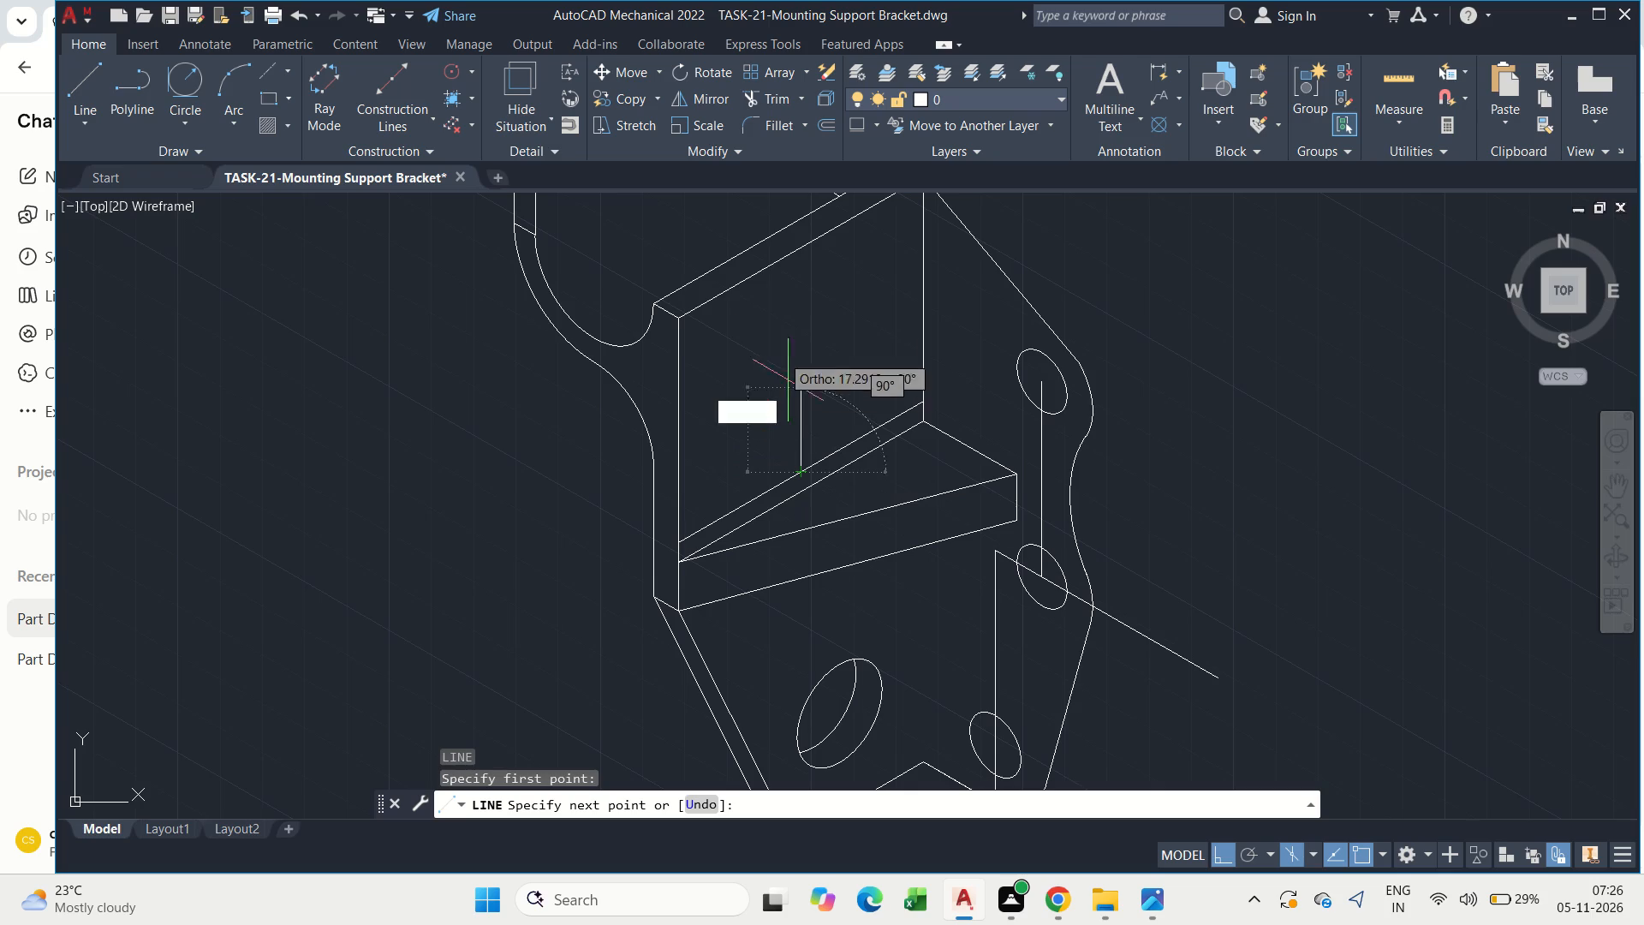
left_click(795, 289)
key("Escape")
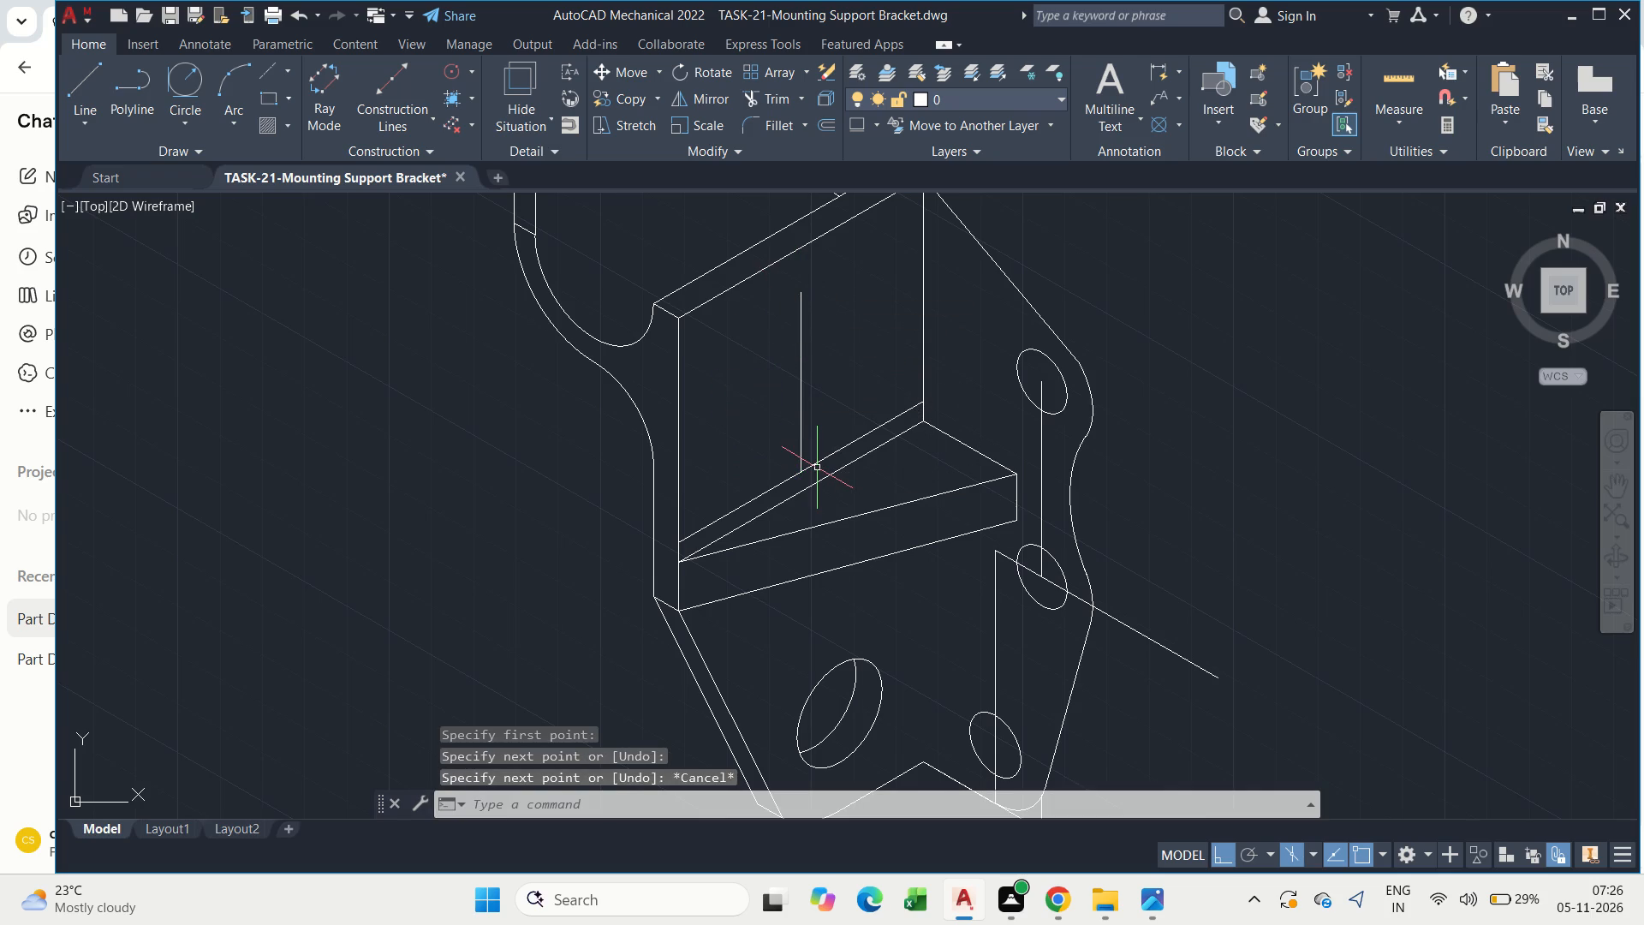
Offset the vertical construction line 13.5 units to both sides.
left_click_drag(811, 408, 789, 405)
left_click(783, 399)
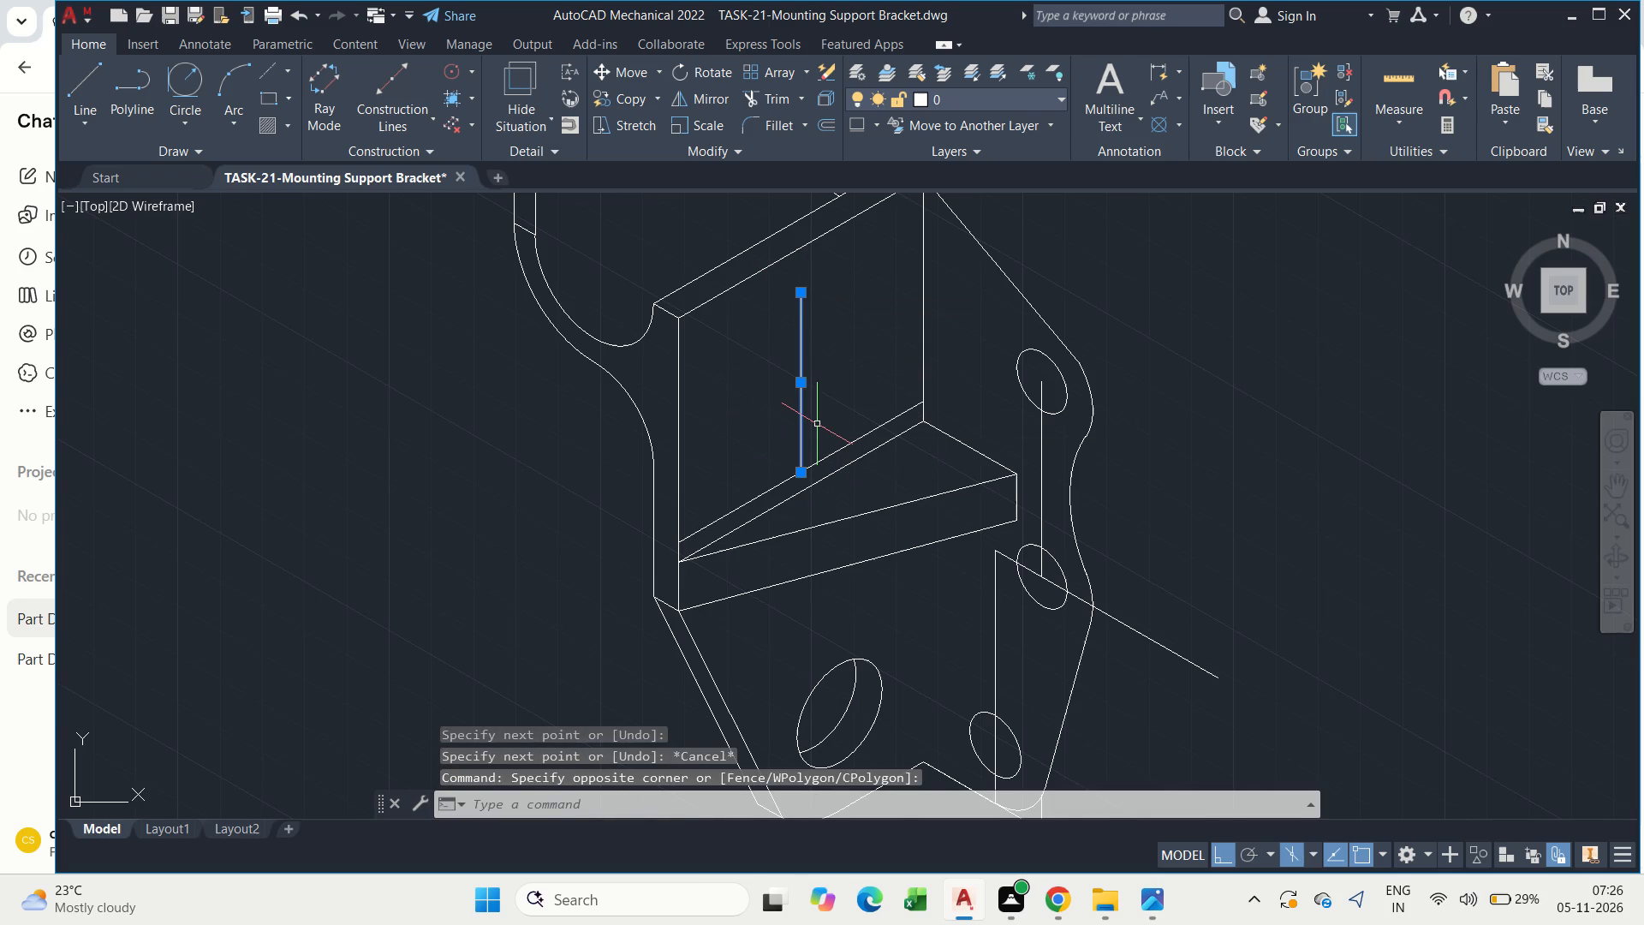
key("o")
left_click(890, 488)
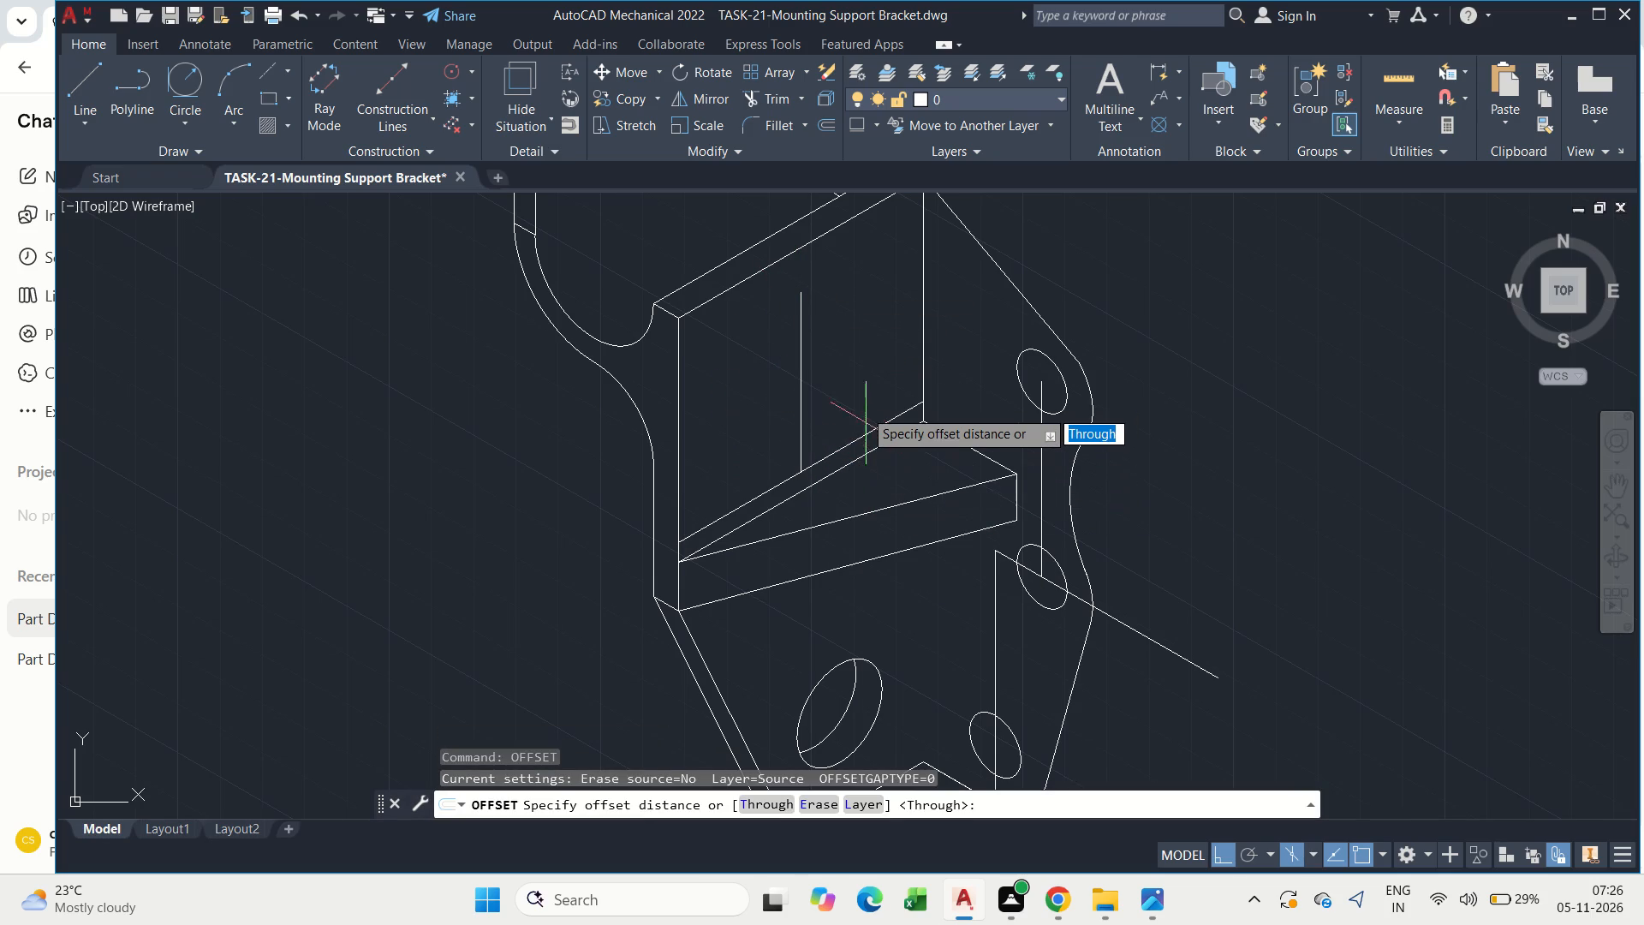
type("18.5")
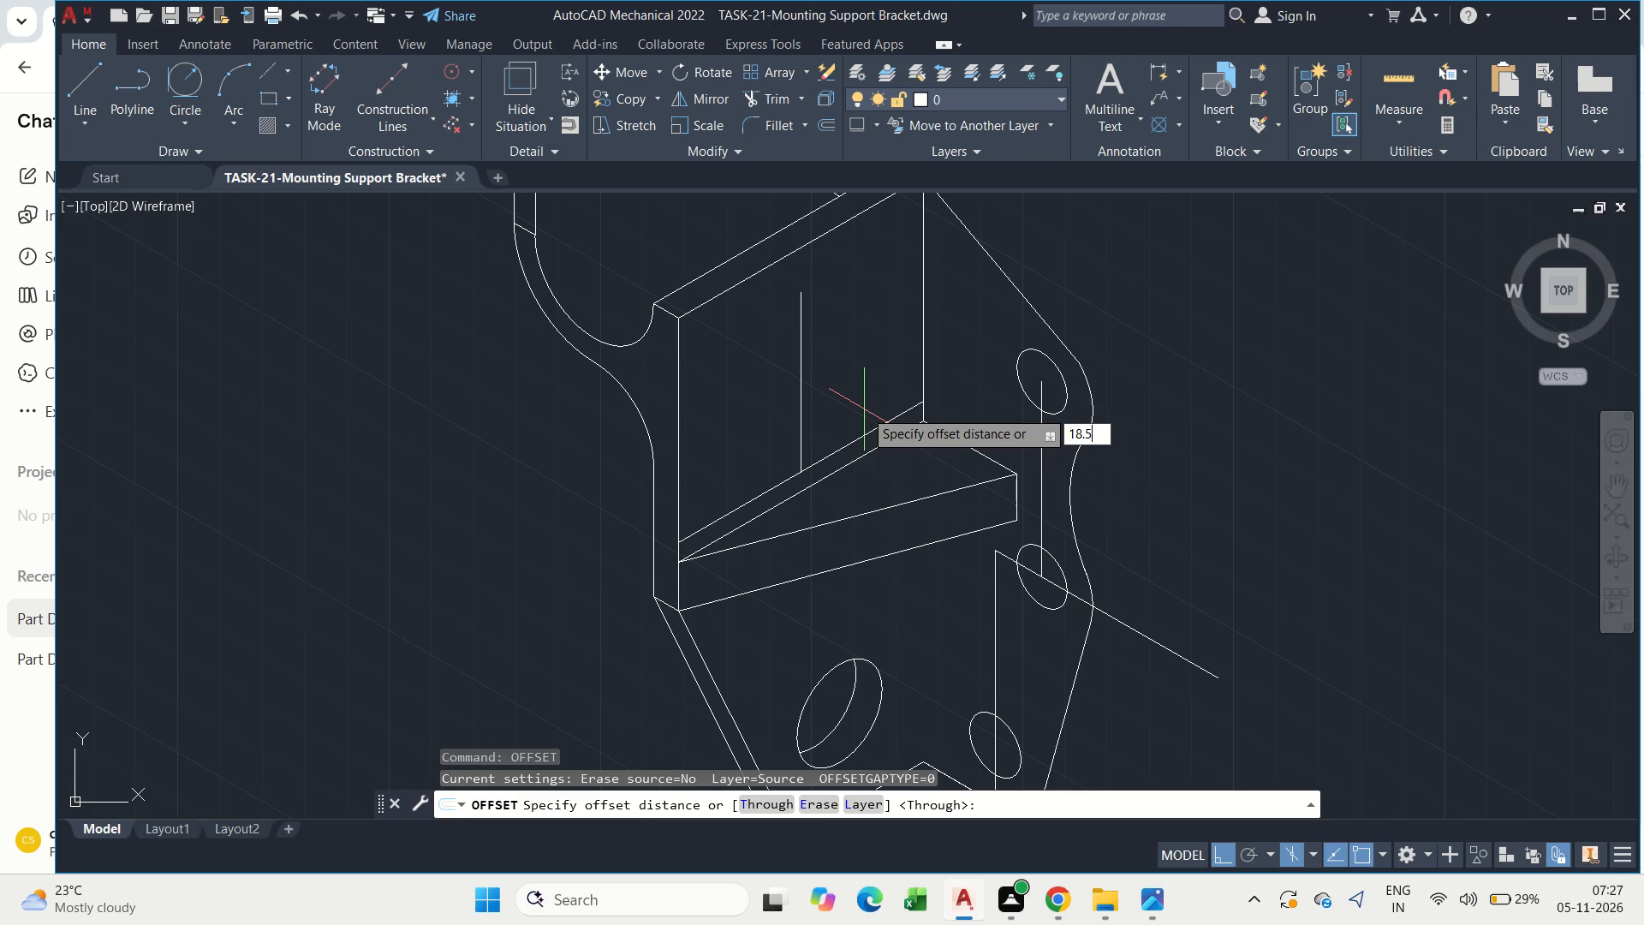
key("BackSpace")
key("BackSpace")
key("BackSpace")
type("3.5")
key("Return")
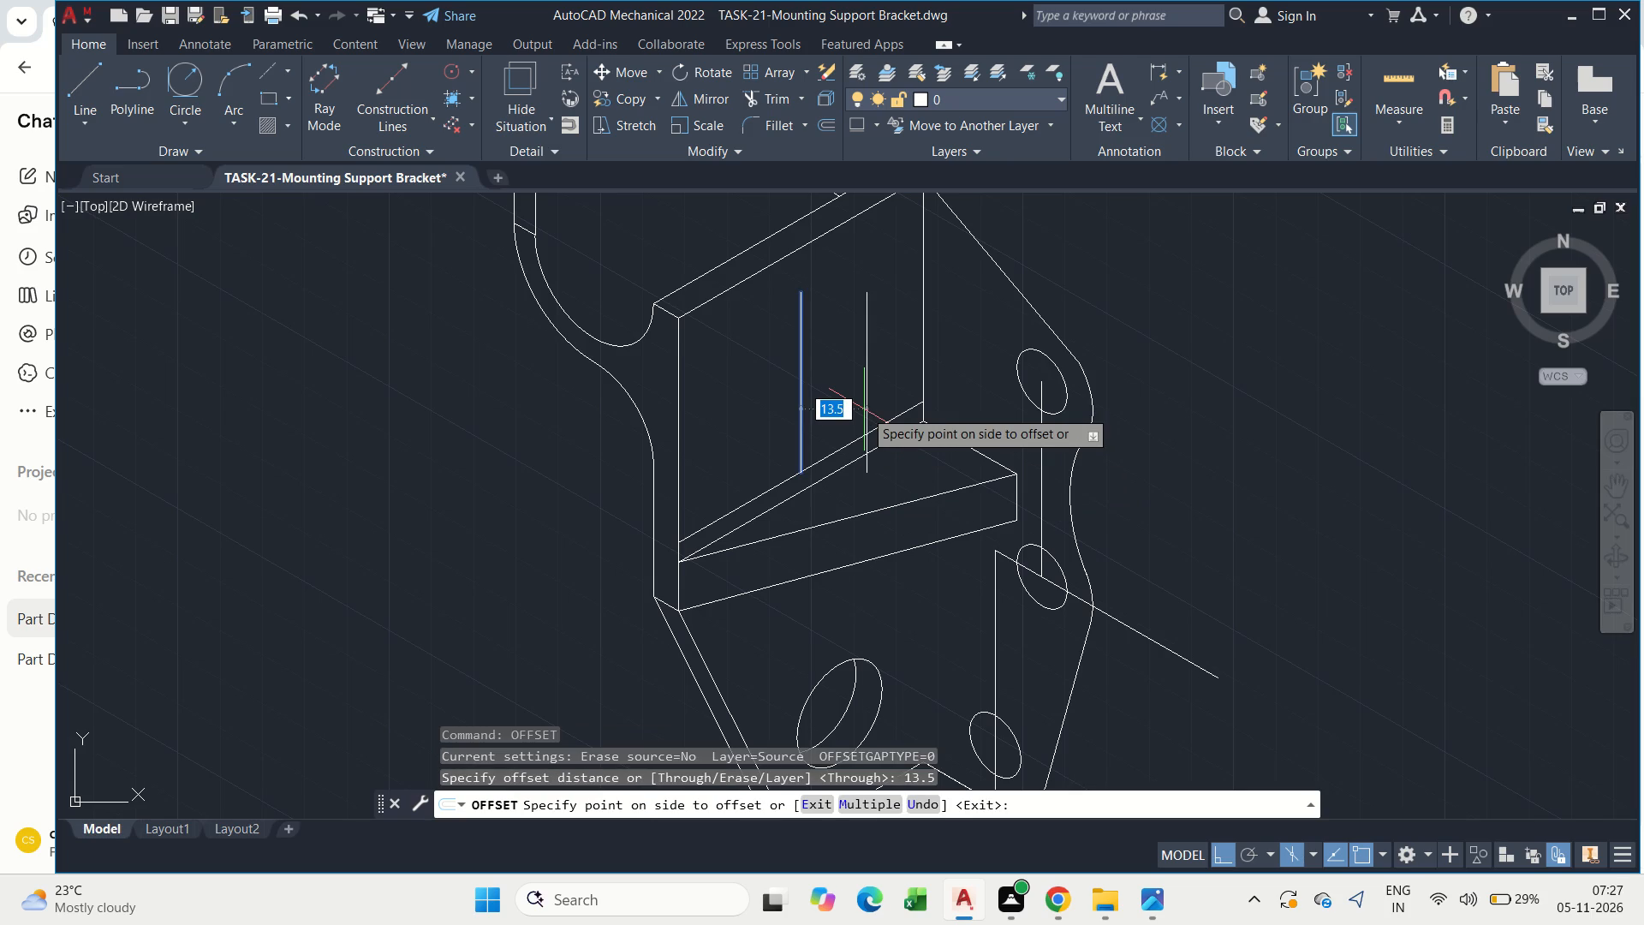
left_click(806, 390)
left_click(801, 390)
left_click(779, 404)
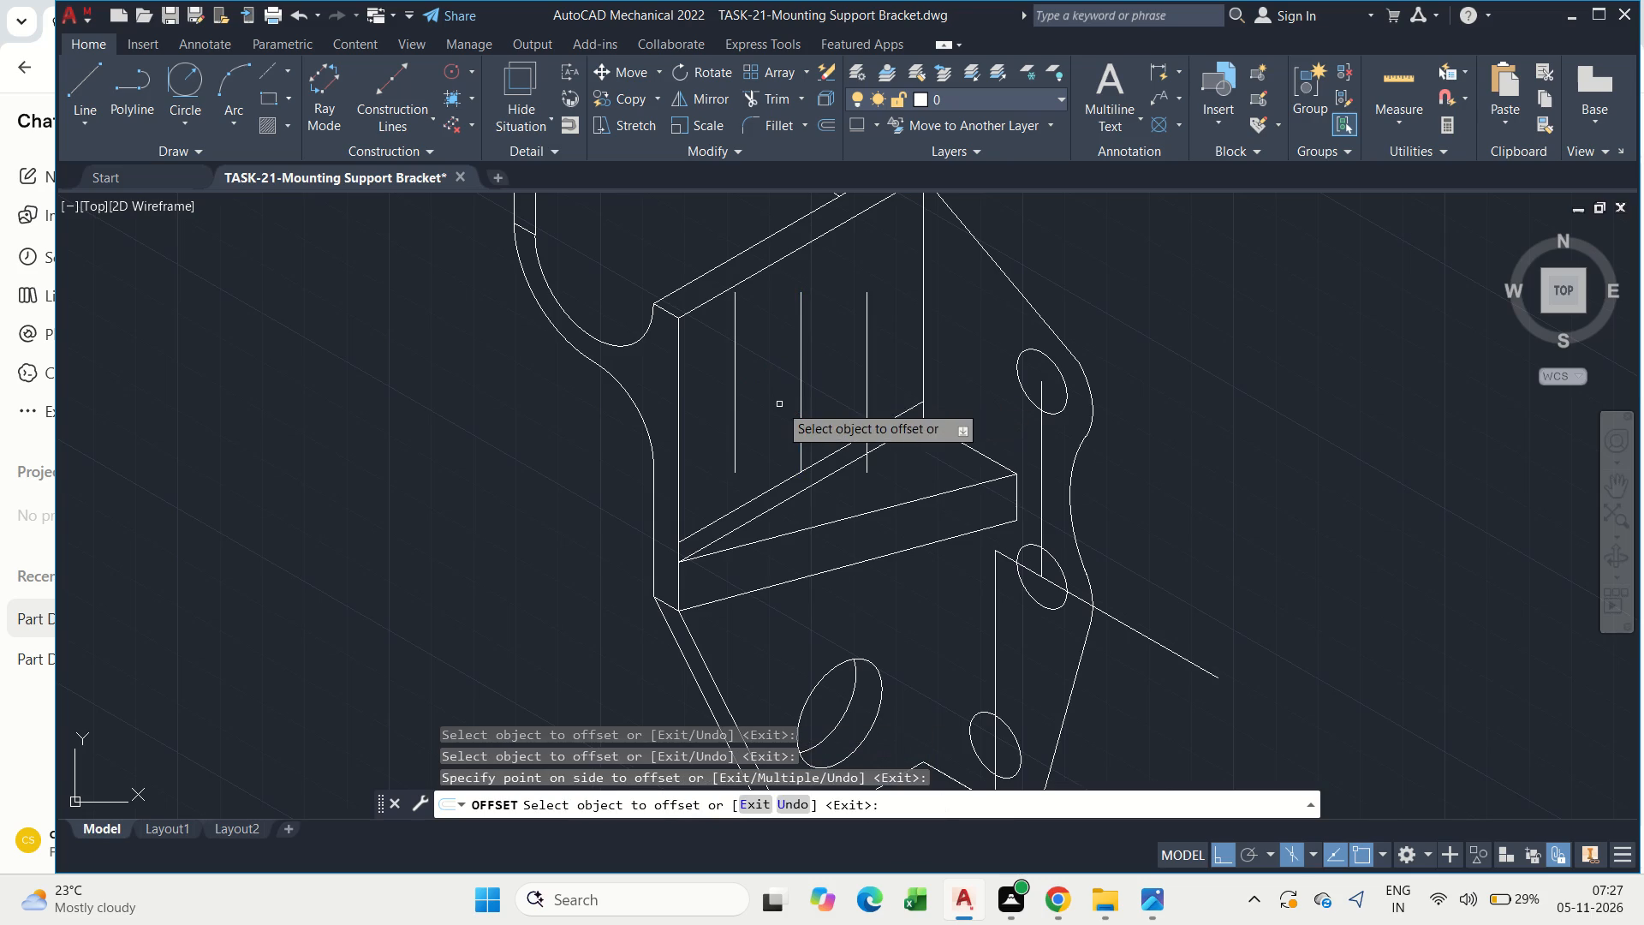
key("Escape")
key("Escape")
Extend the left offset line down to the lower isometric line and the right offset line up to the plate's top edge.
type("ec")
key("BackSpace")
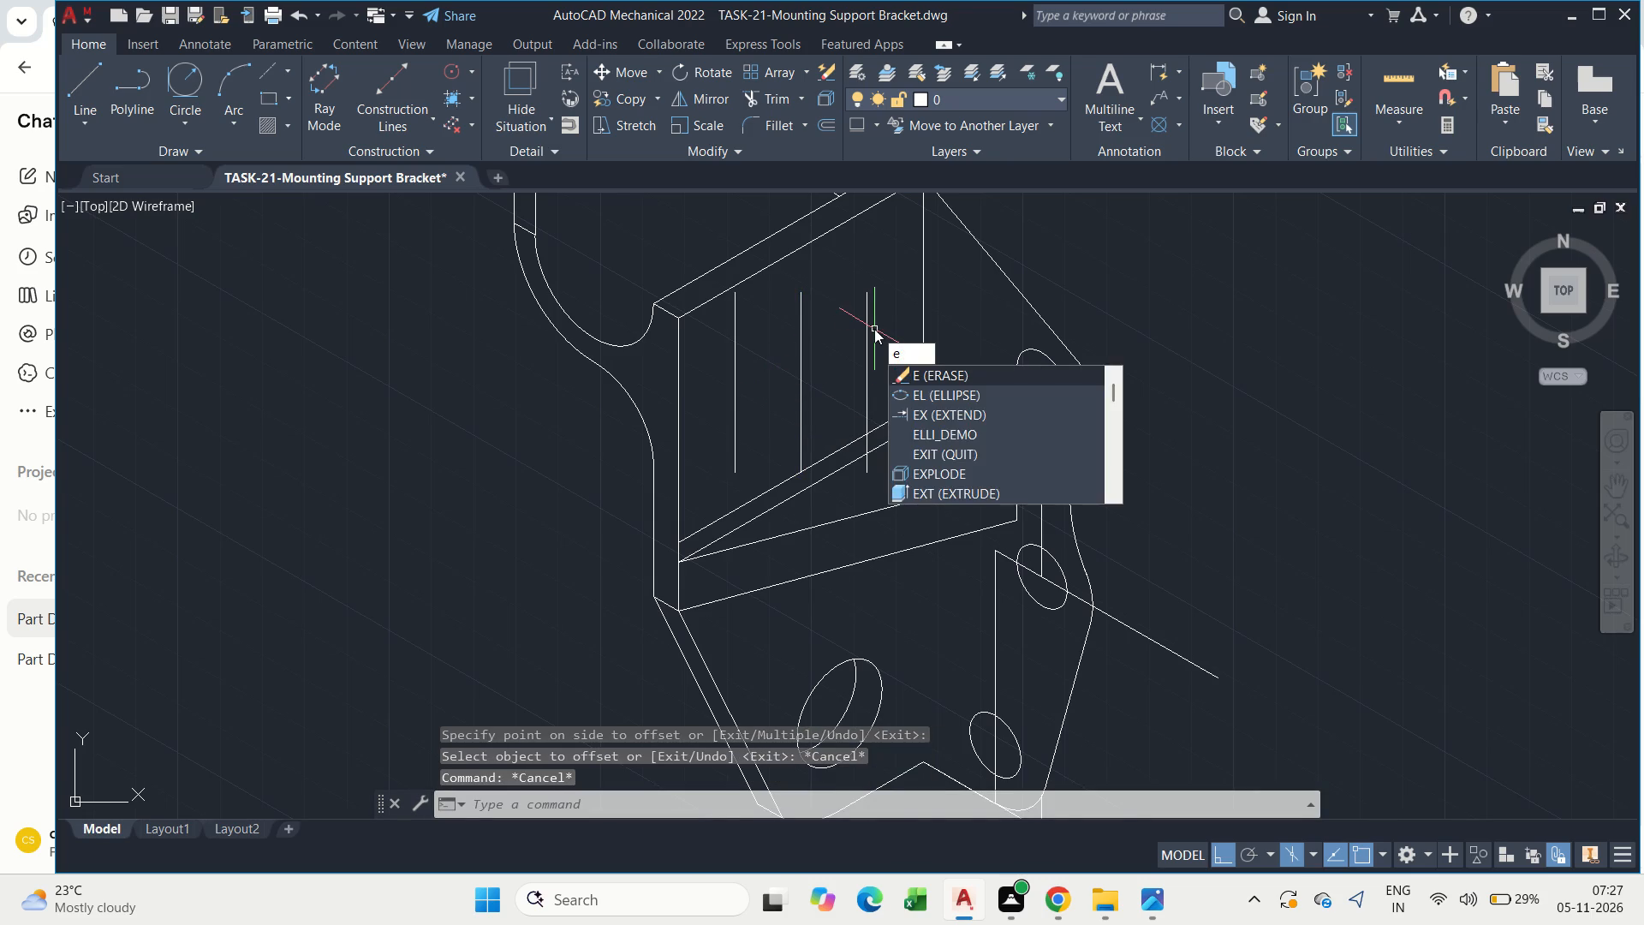
key("v")
key("BackSpace")
key("x")
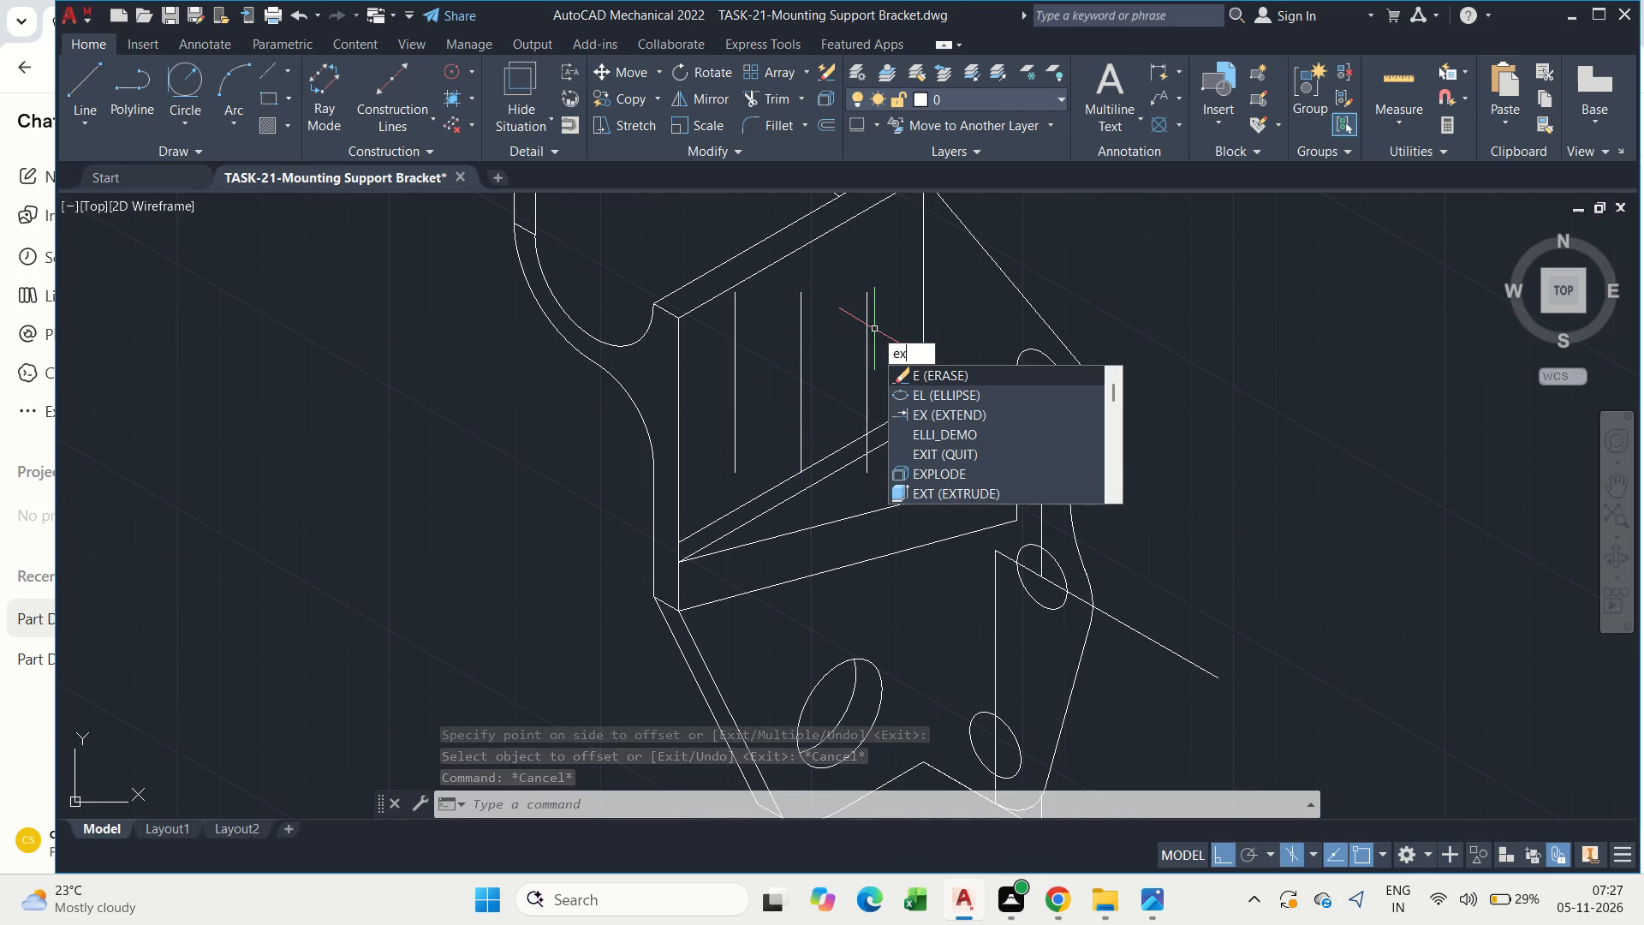
left_click(970, 378)
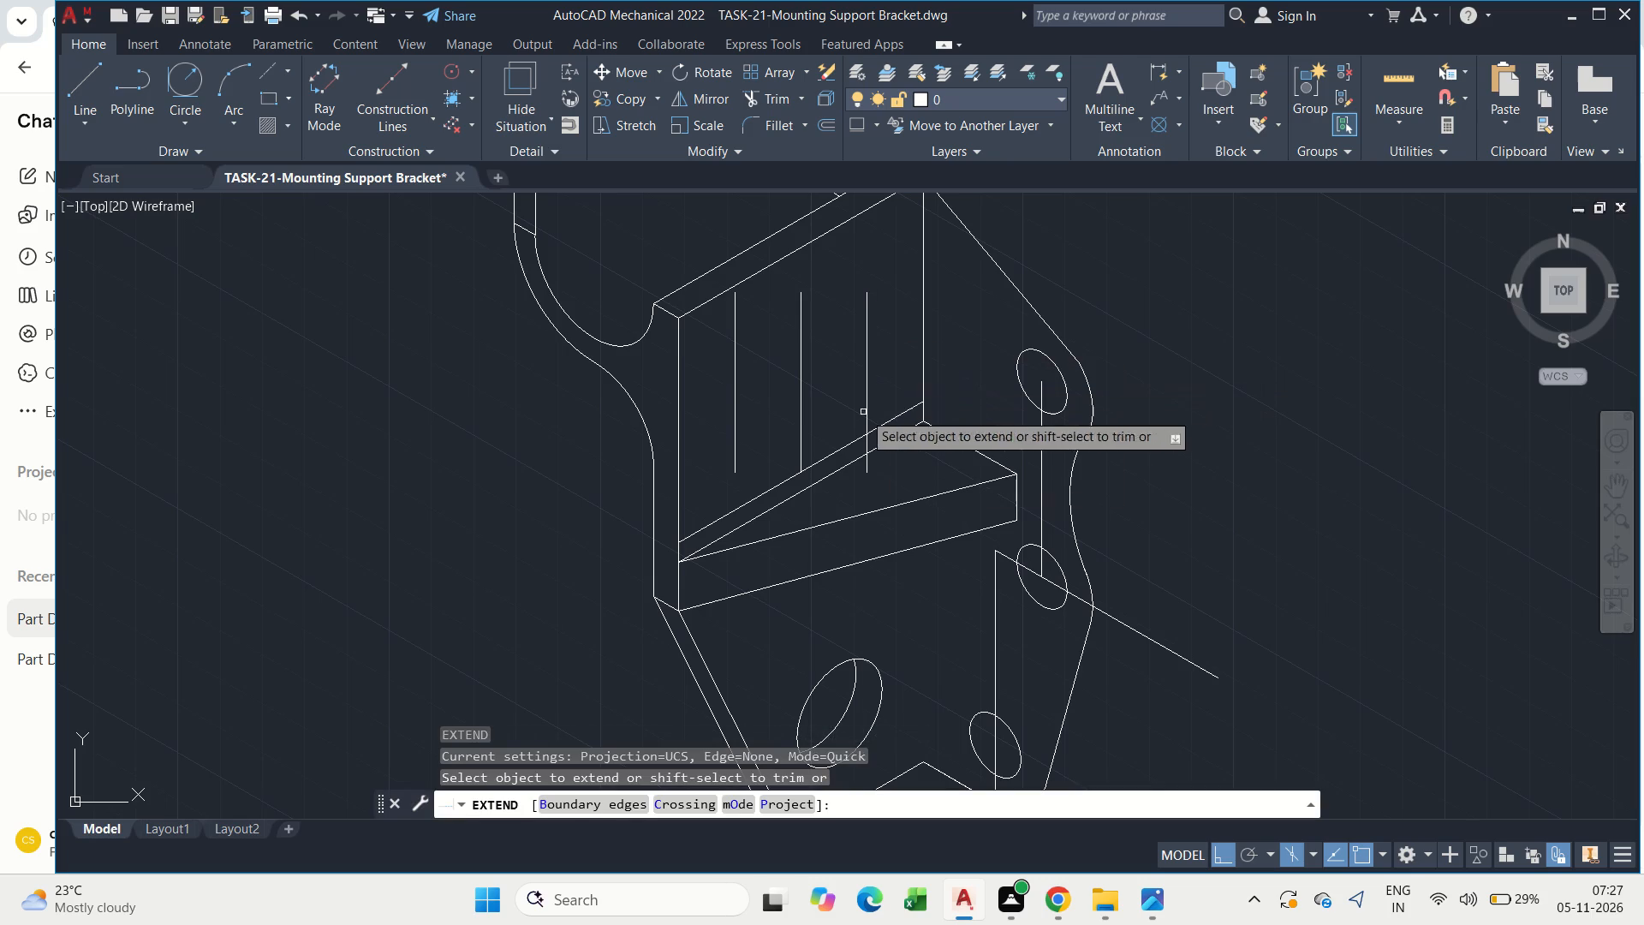
left_click_drag(765, 441, 724, 462)
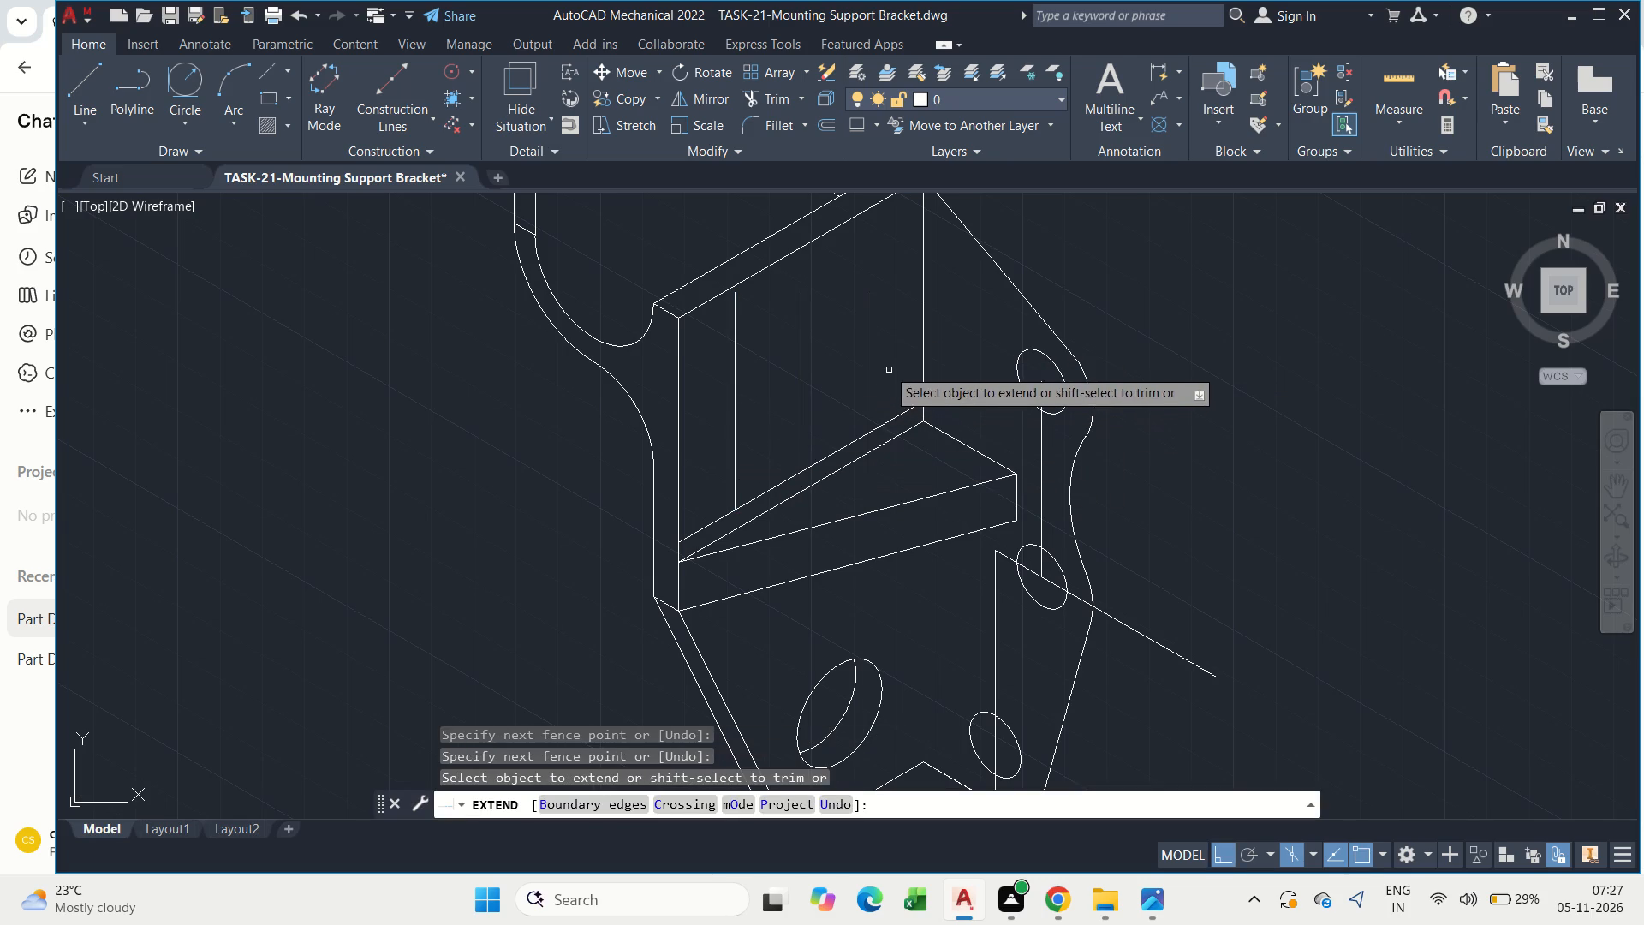
left_click_drag(882, 353, 856, 365)
key("Escape")
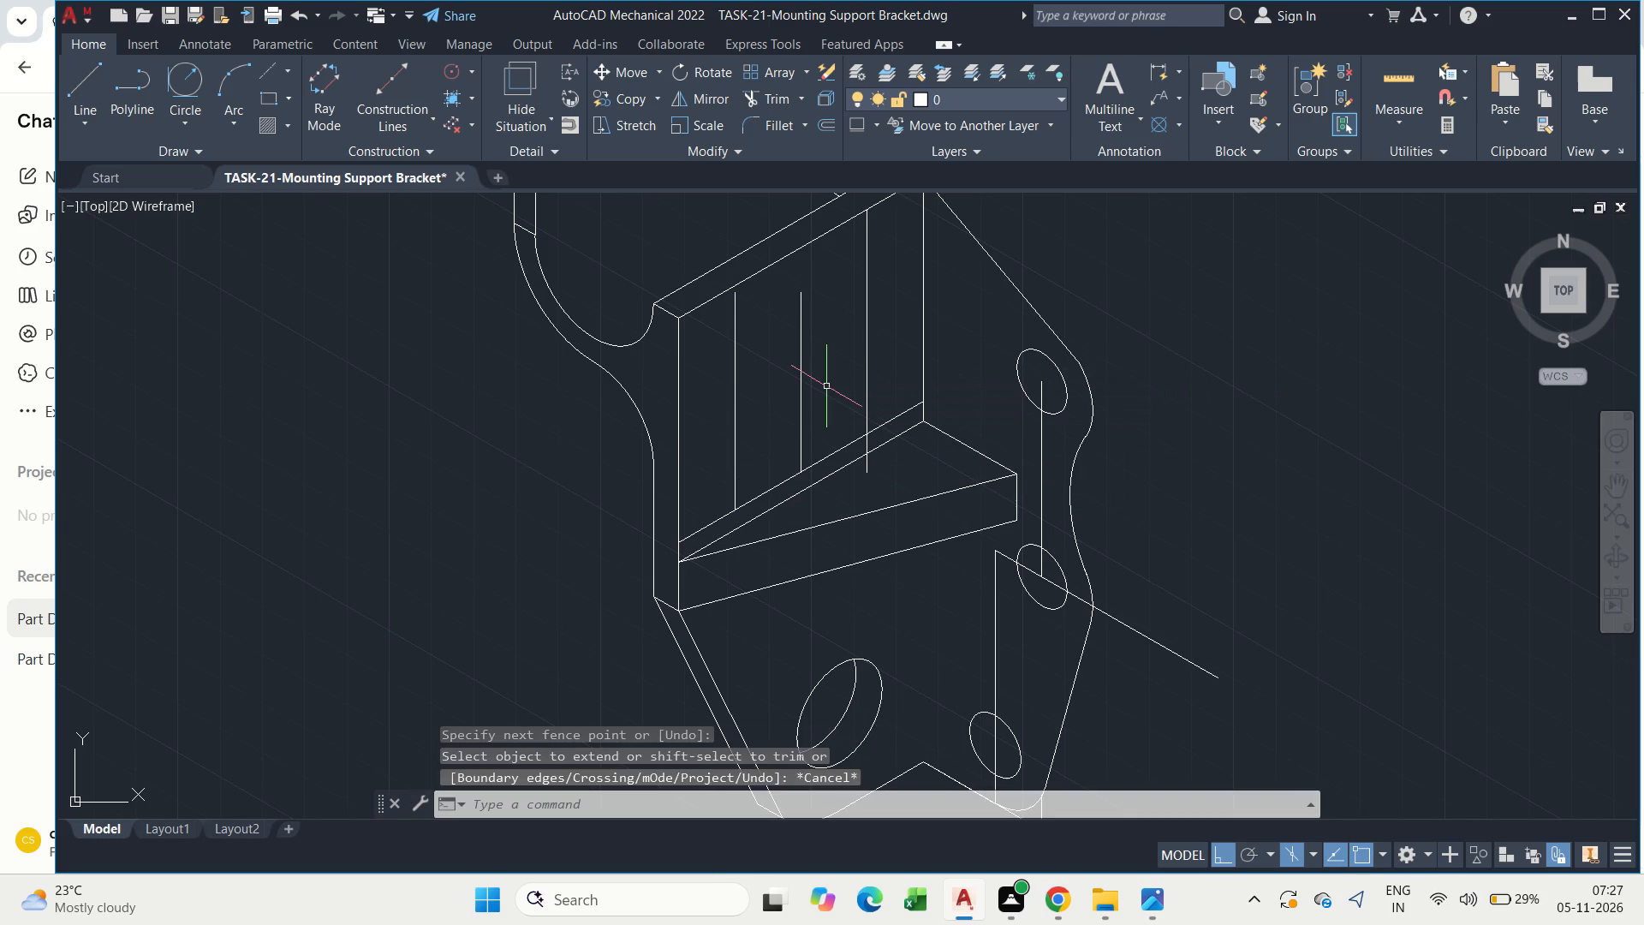
key("Escape")
key("Escape")
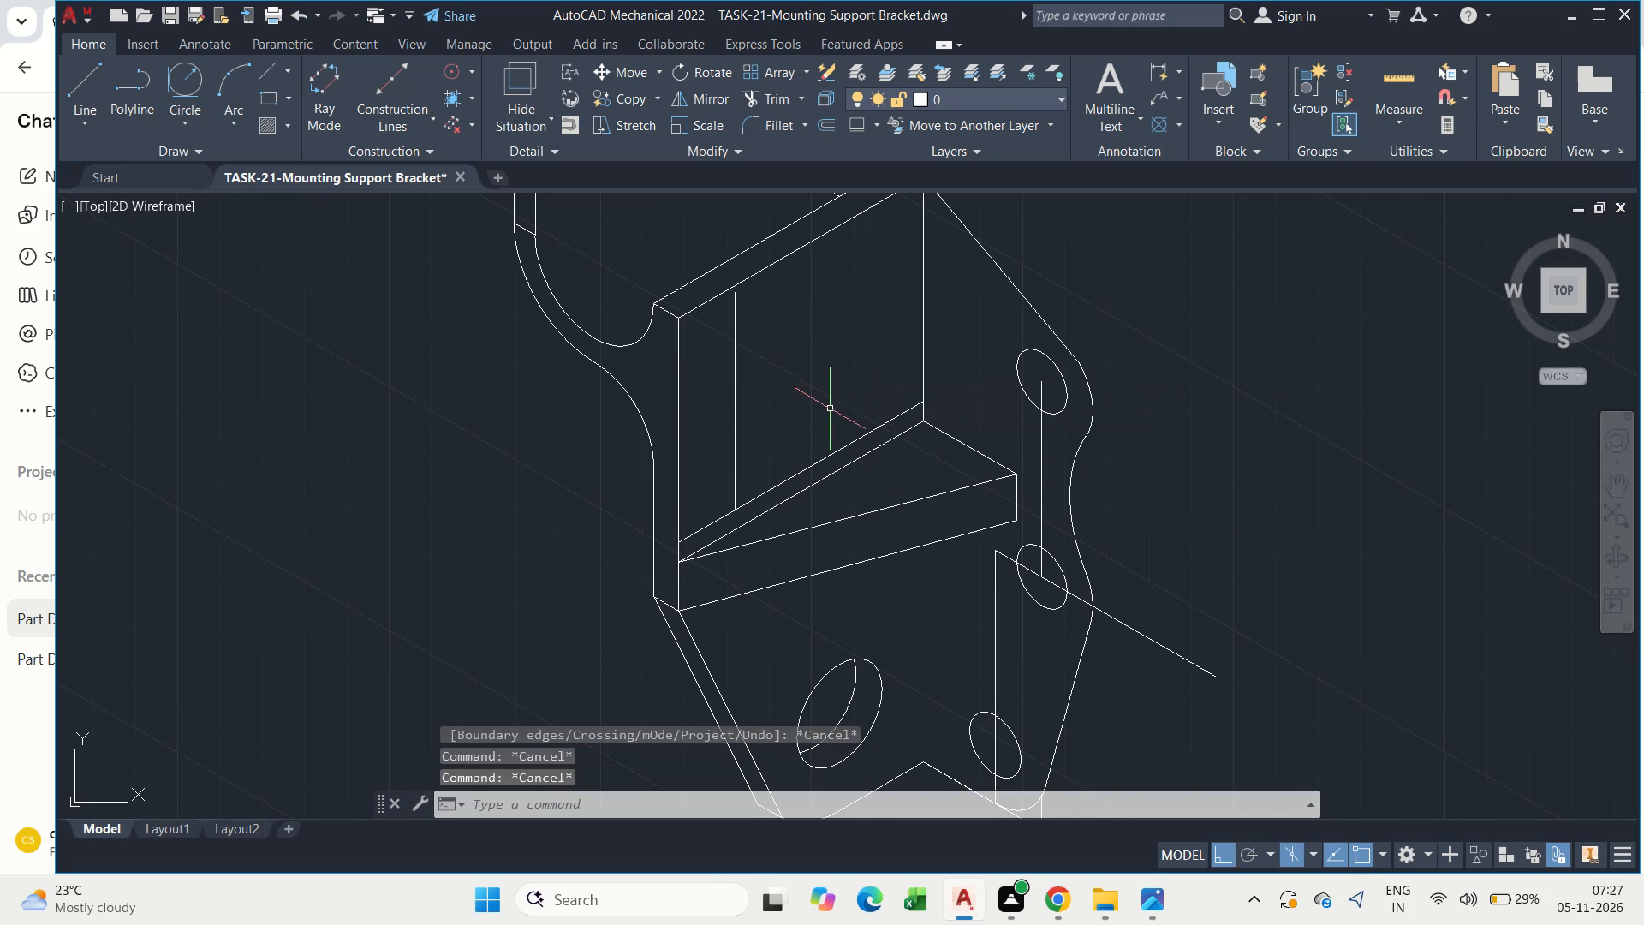
Copy the lower isometric construction line 26 units straight up the plate's face.
left_click(778, 485)
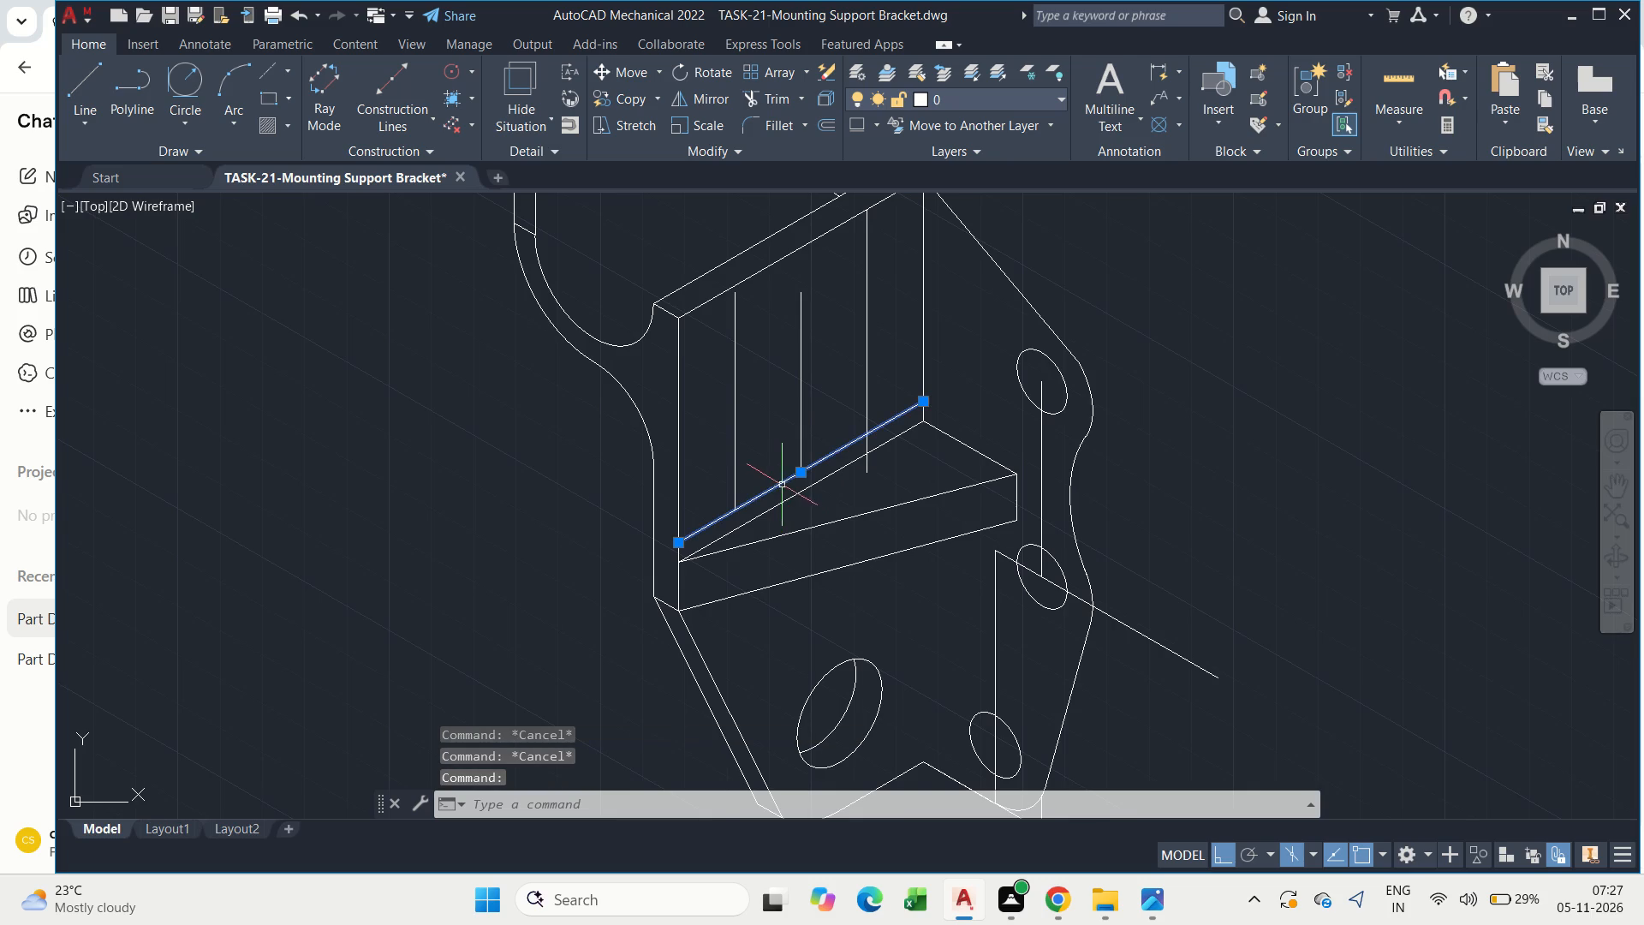
key("v")
key("BackSpace")
key("c")
left_click_drag(878, 552, 864, 553)
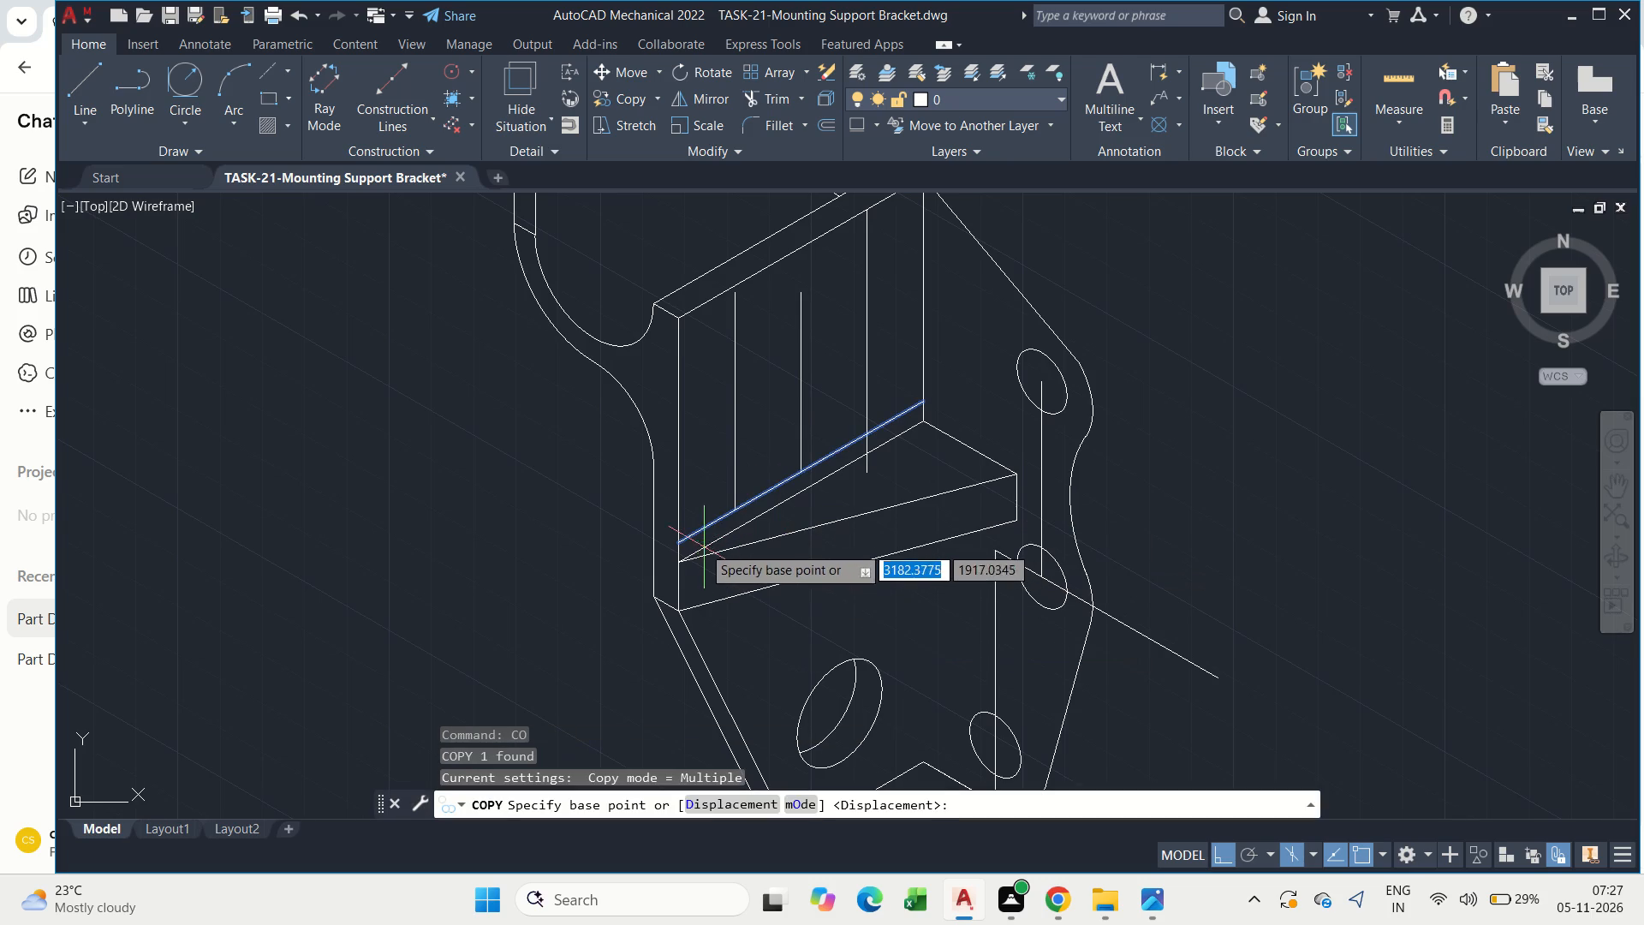
left_click(674, 540)
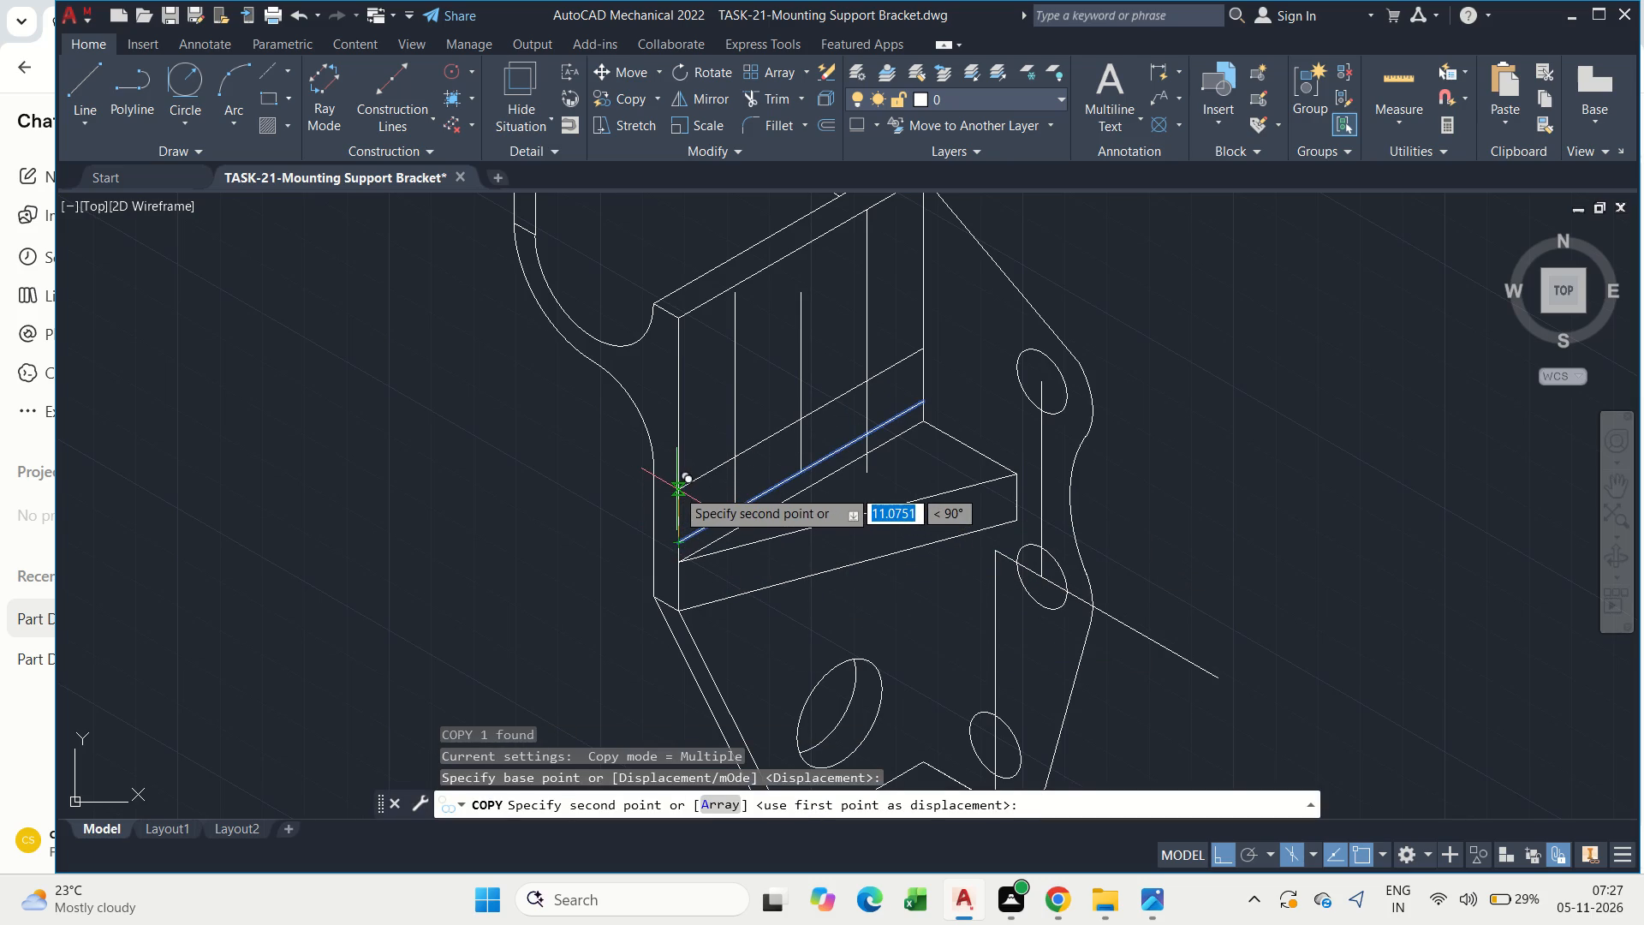
type("26")
key("Return")
key("Escape")
key("Escape")
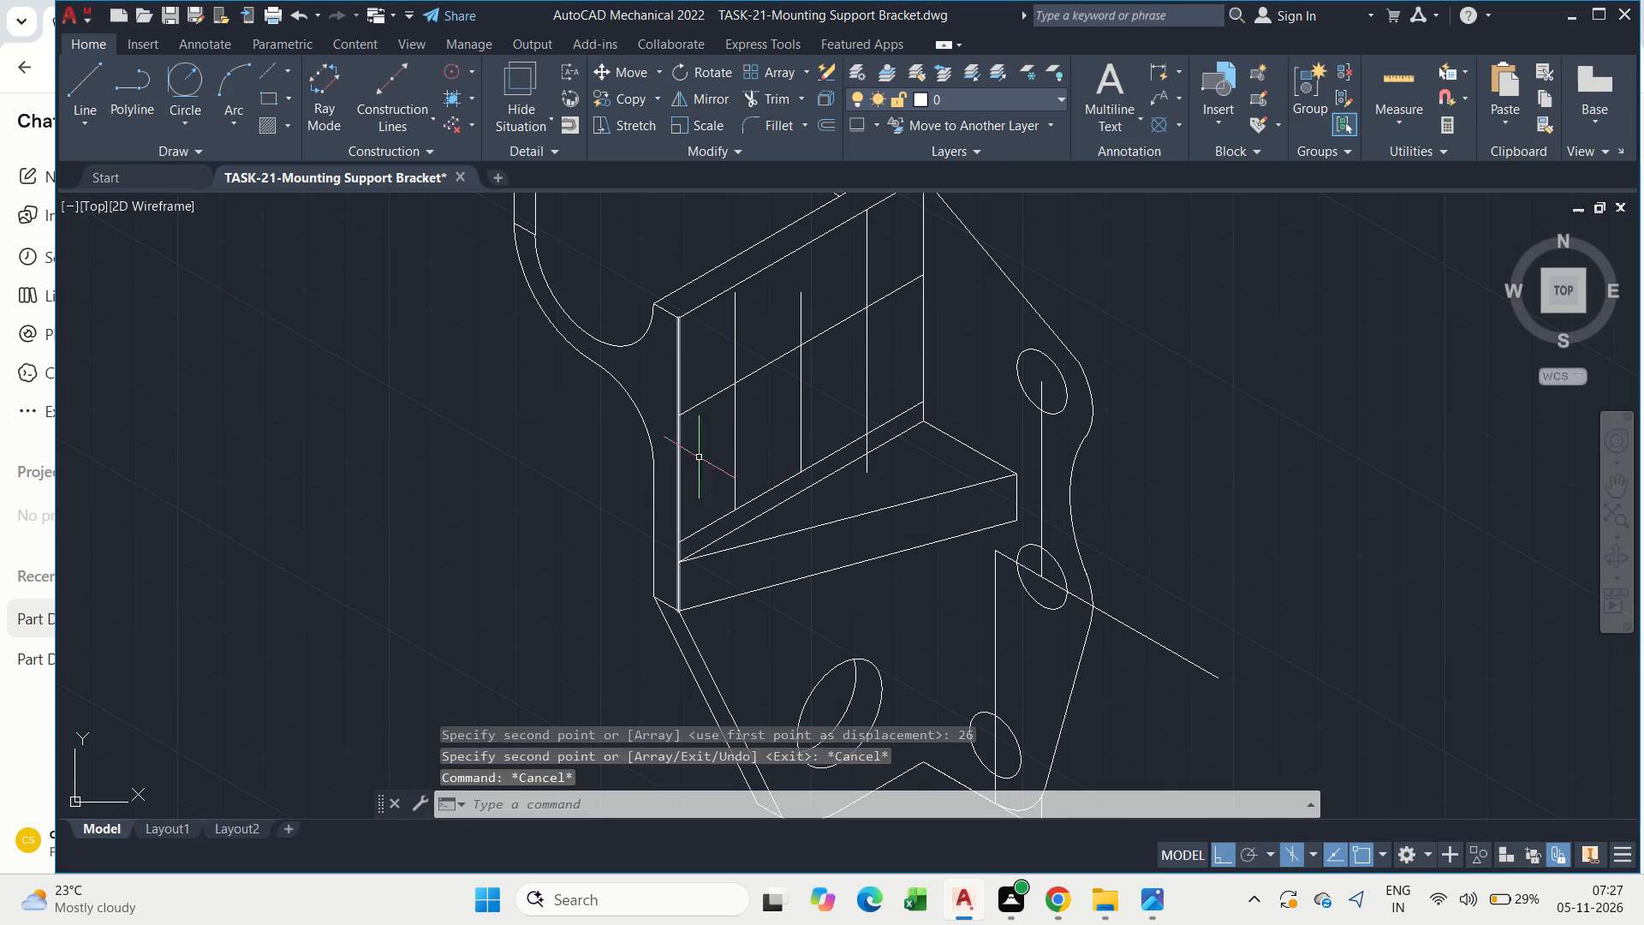
Copy the upper isometric construction line 26 units straight down.
left_click_drag(726, 421, 707, 403)
left_click(696, 386)
key("c")
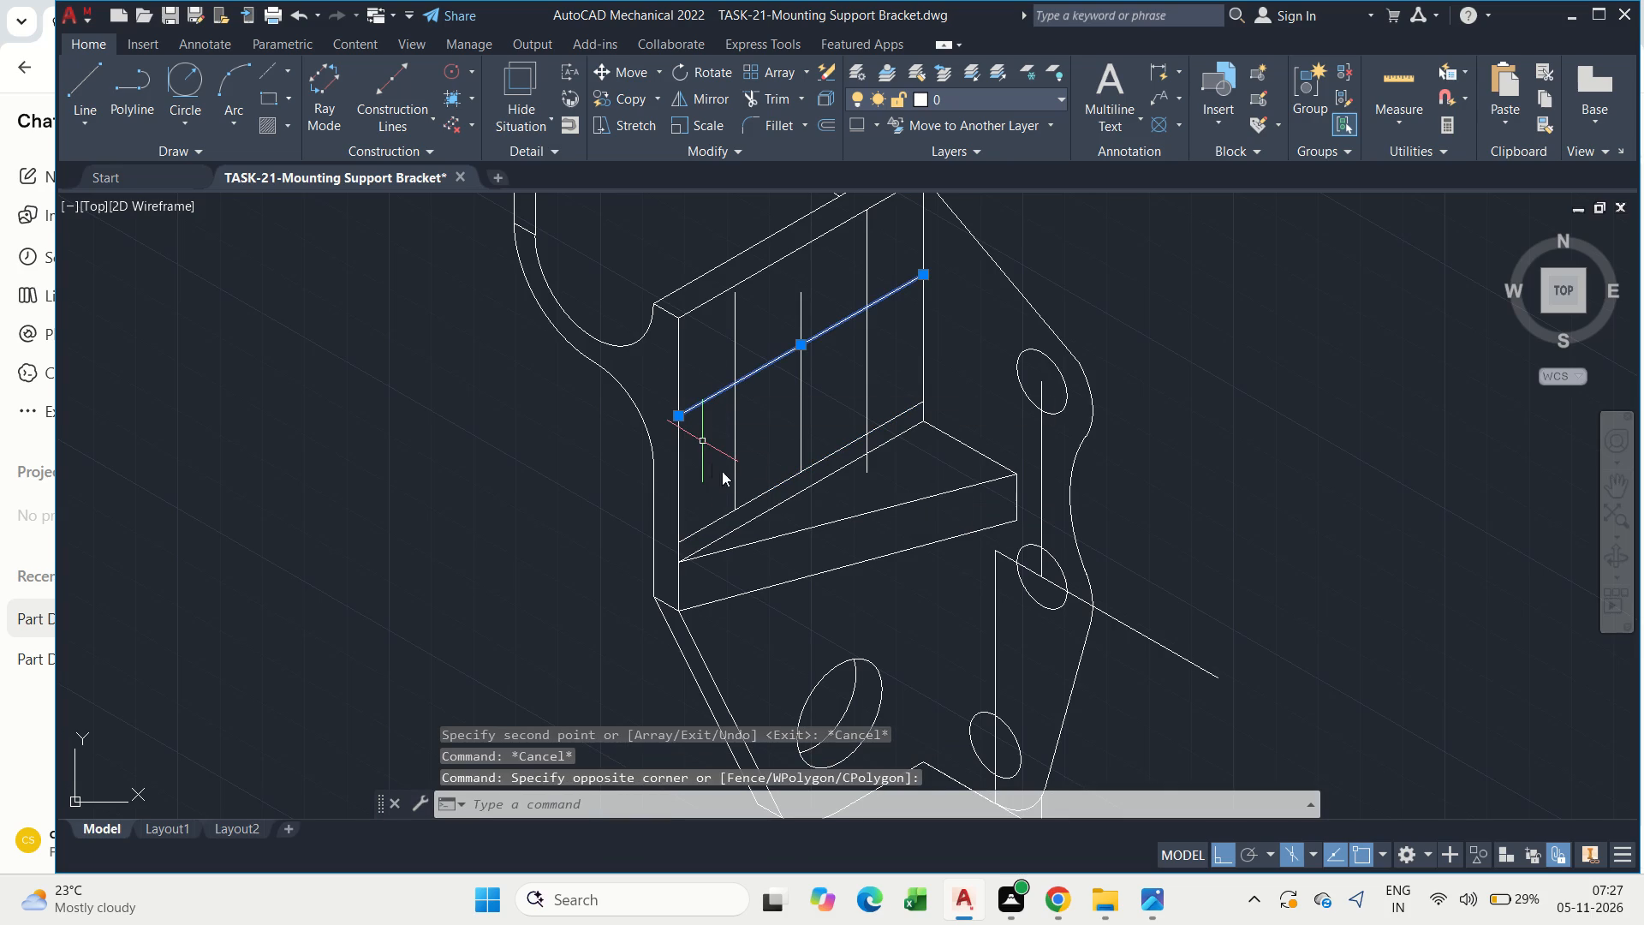
left_click(746, 503)
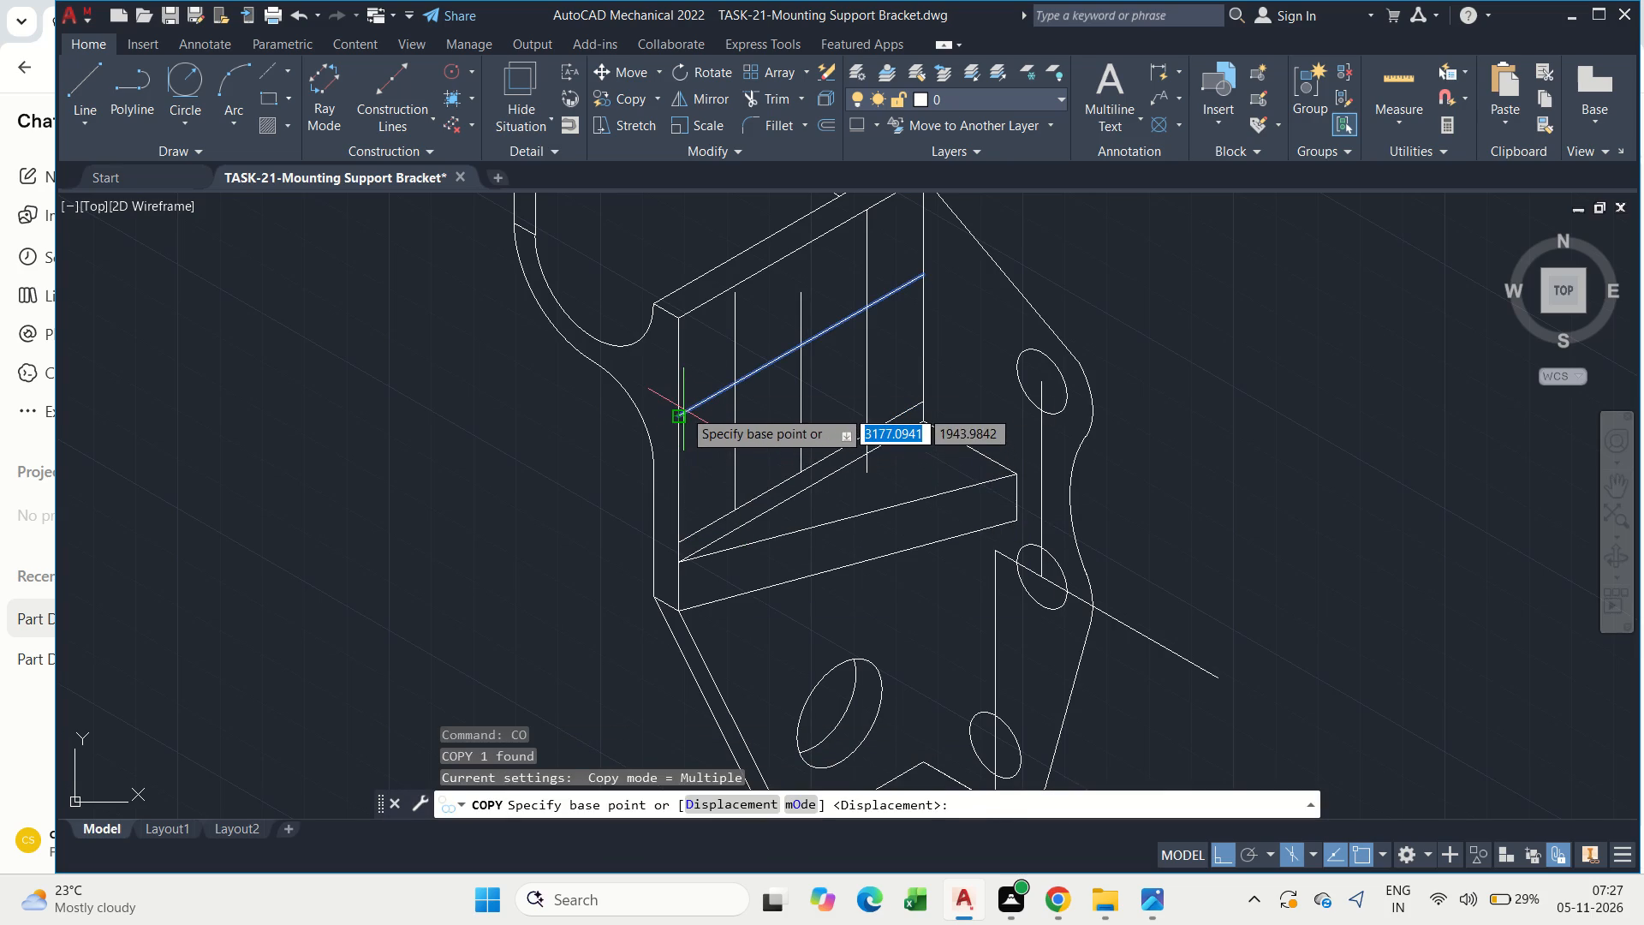
left_click(683, 409)
type("26")
key("Return")
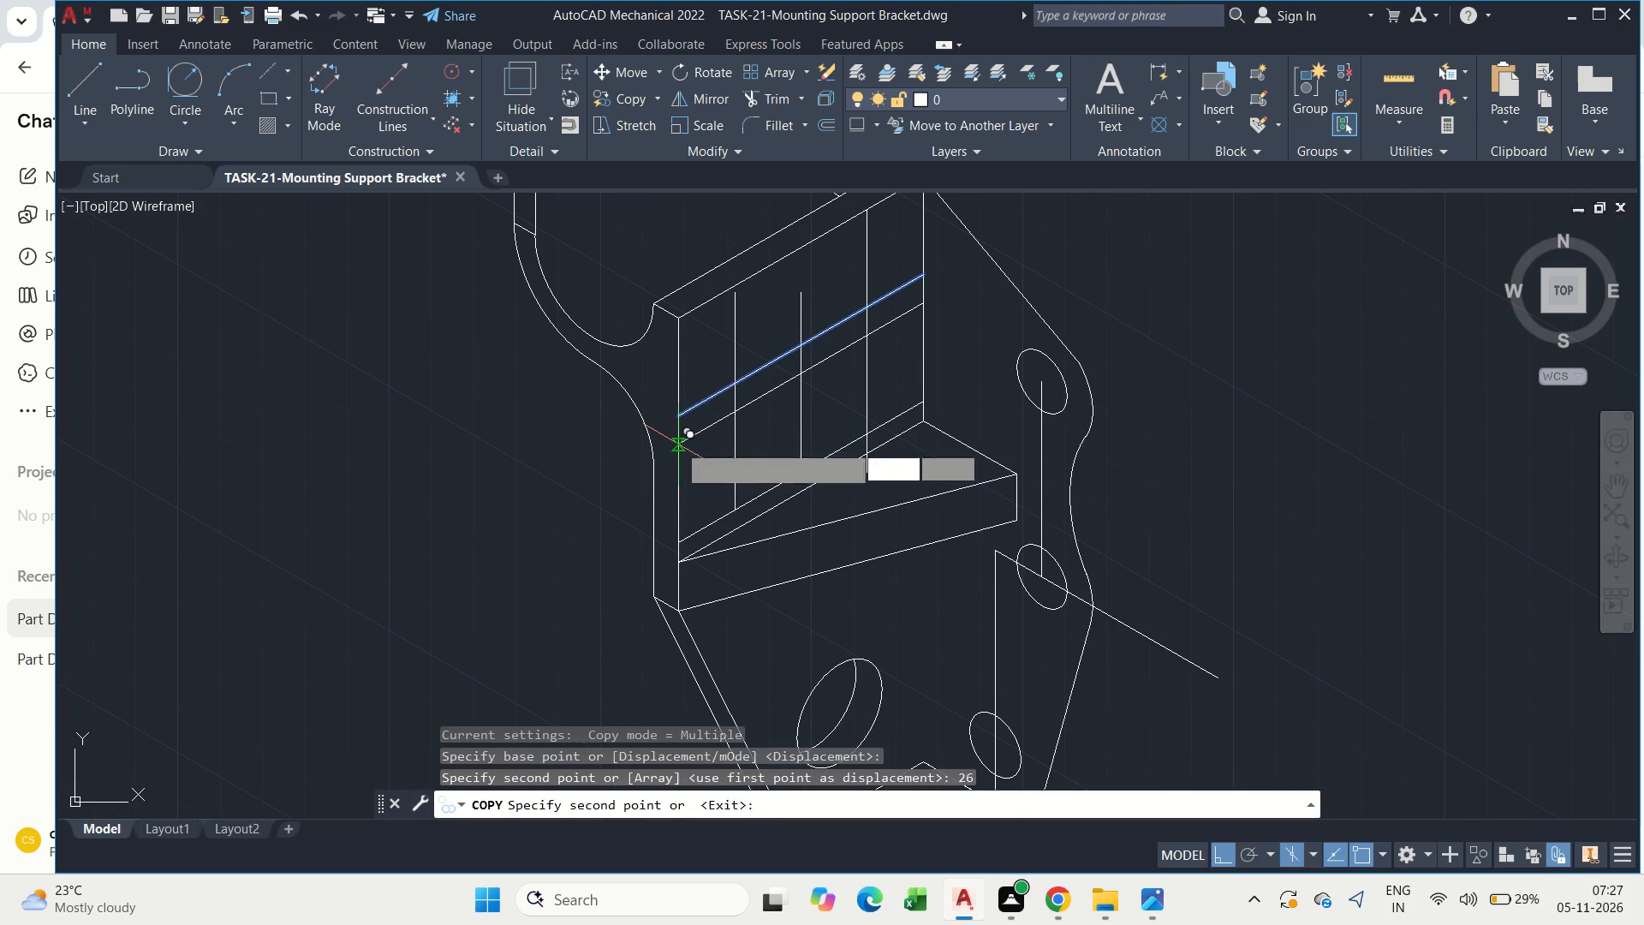
key("Escape")
key("Escape")
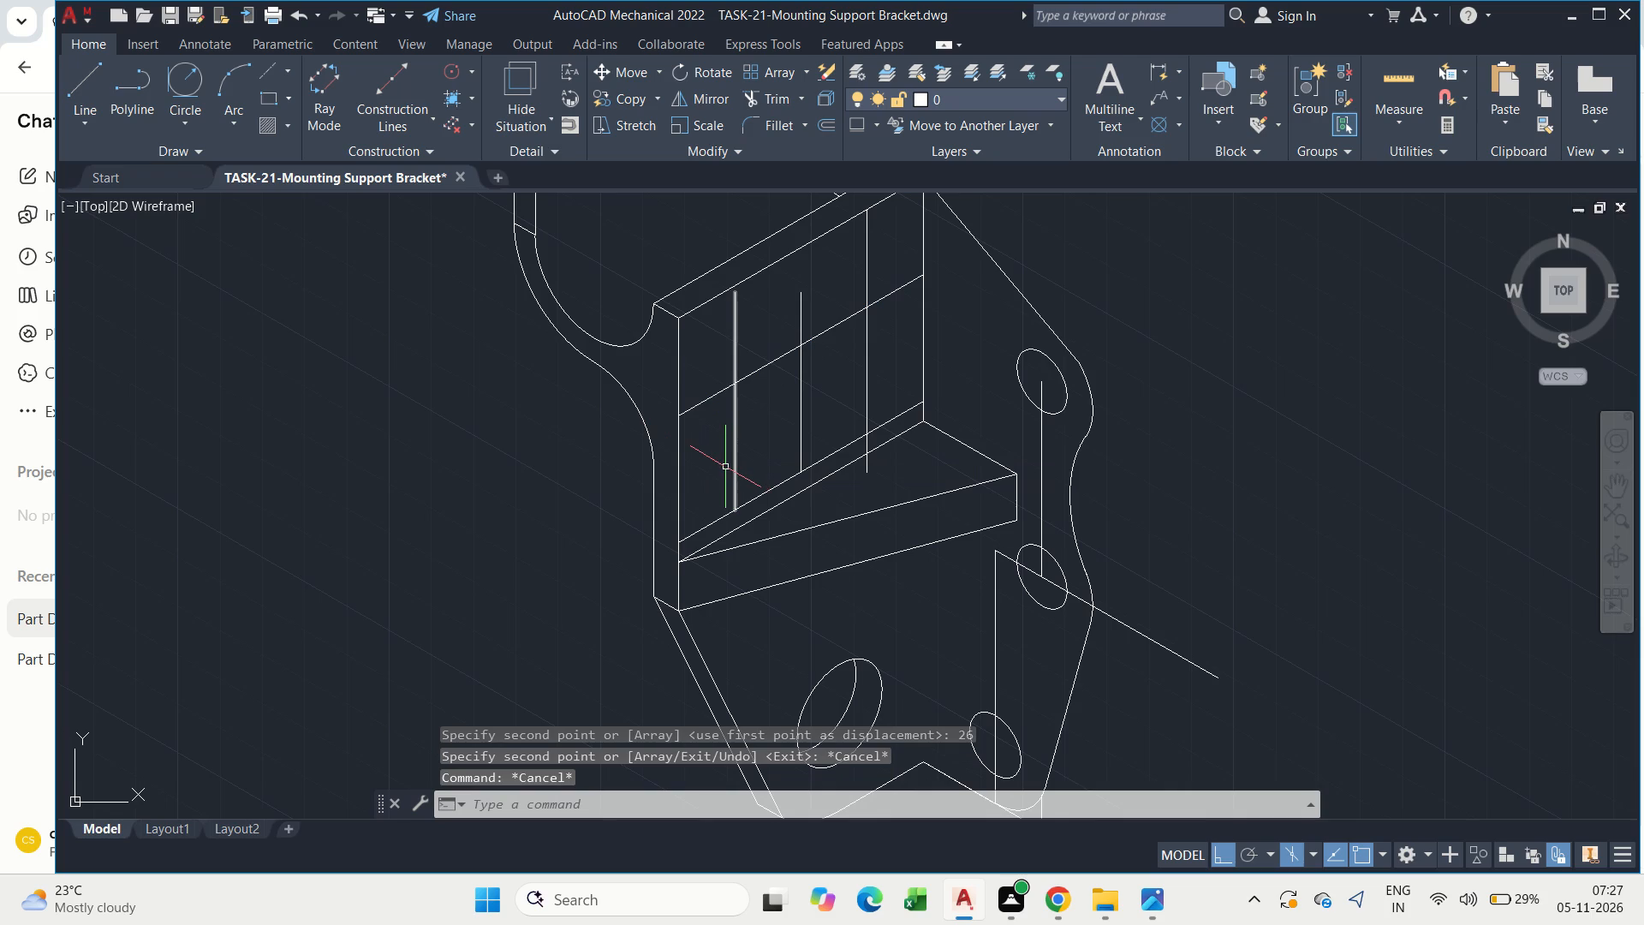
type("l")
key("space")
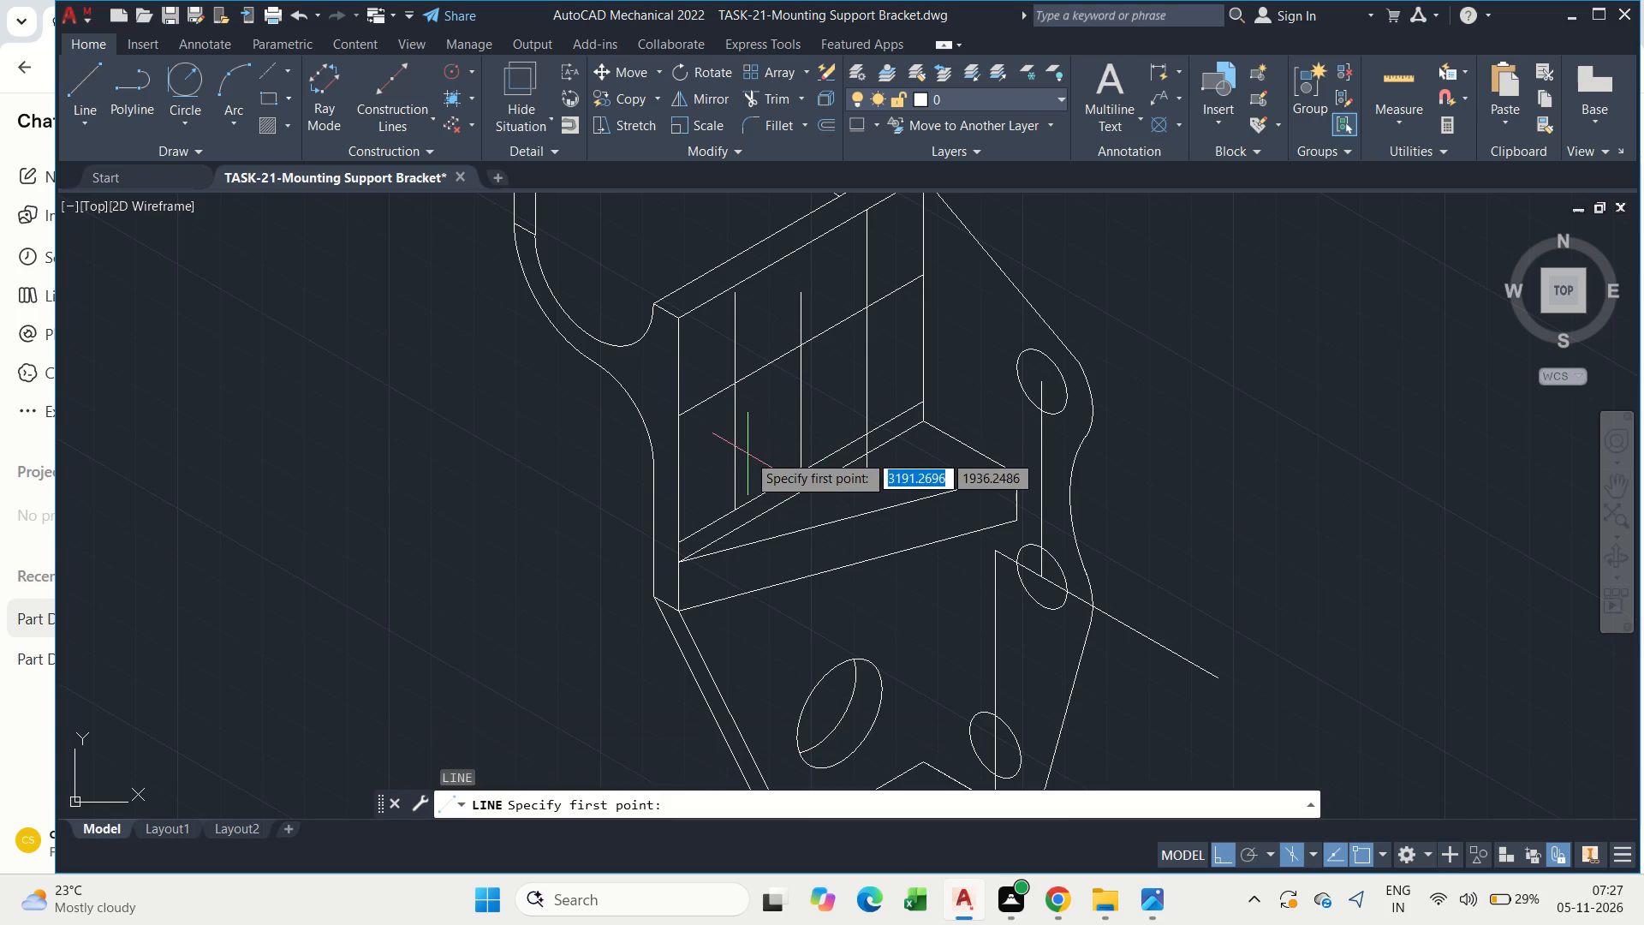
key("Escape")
Copy the left vertical construction line 6 units inward along the 30° isometric direction on the upright plate's face.
left_click_drag(748, 452, 730, 450)
left_click(720, 446)
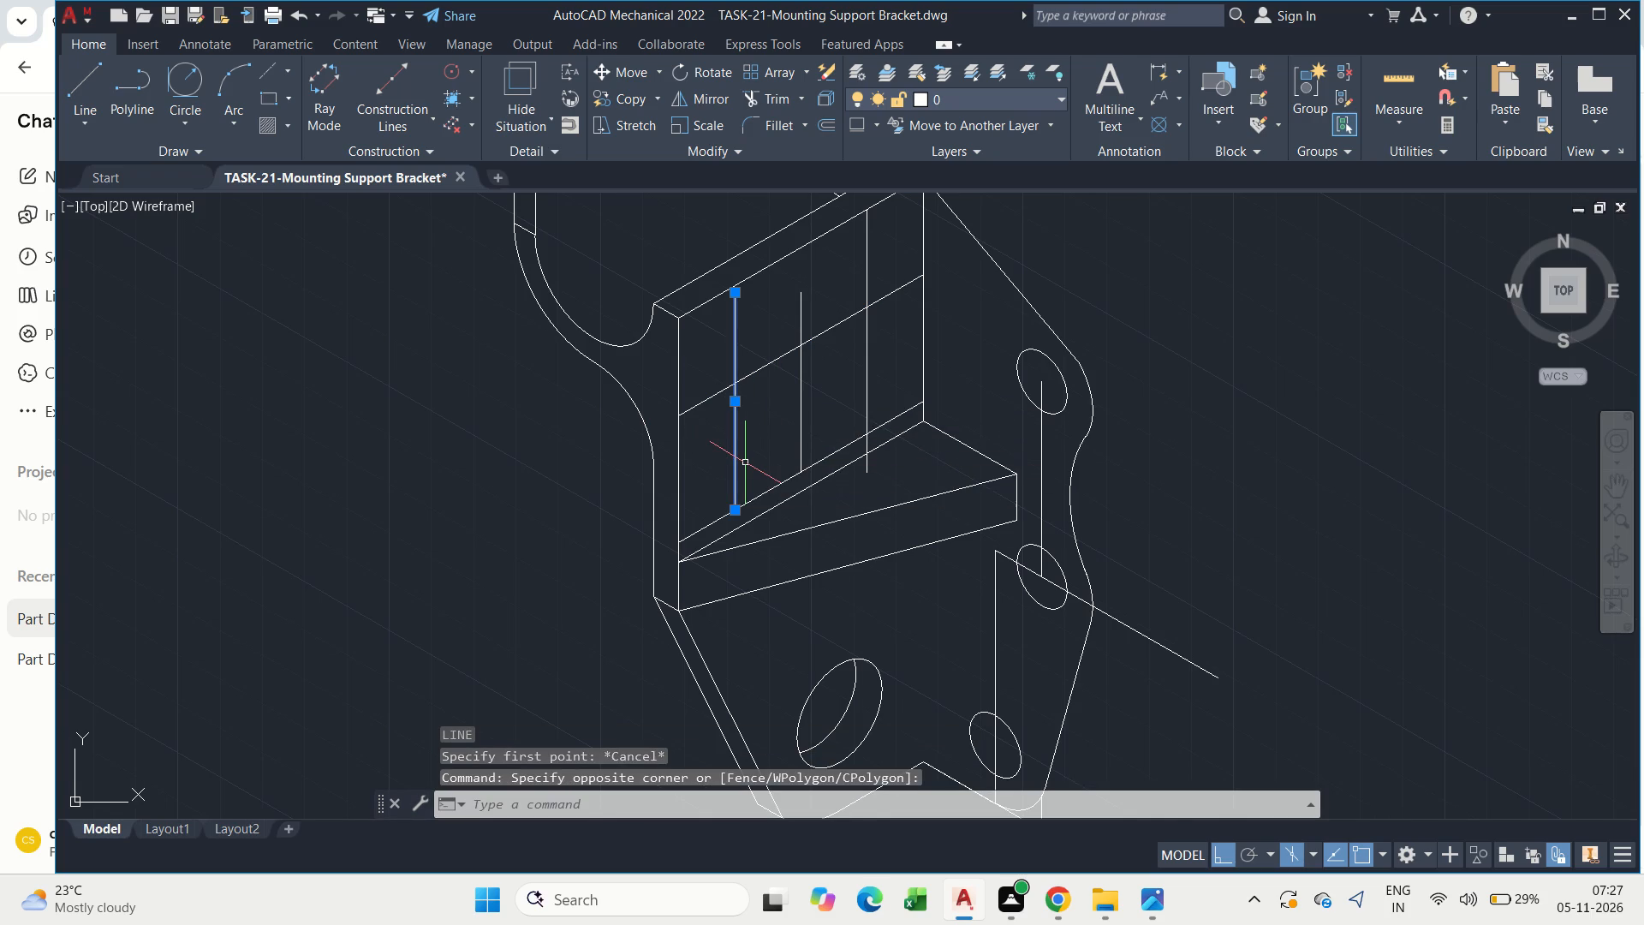
key("c")
left_click(806, 526)
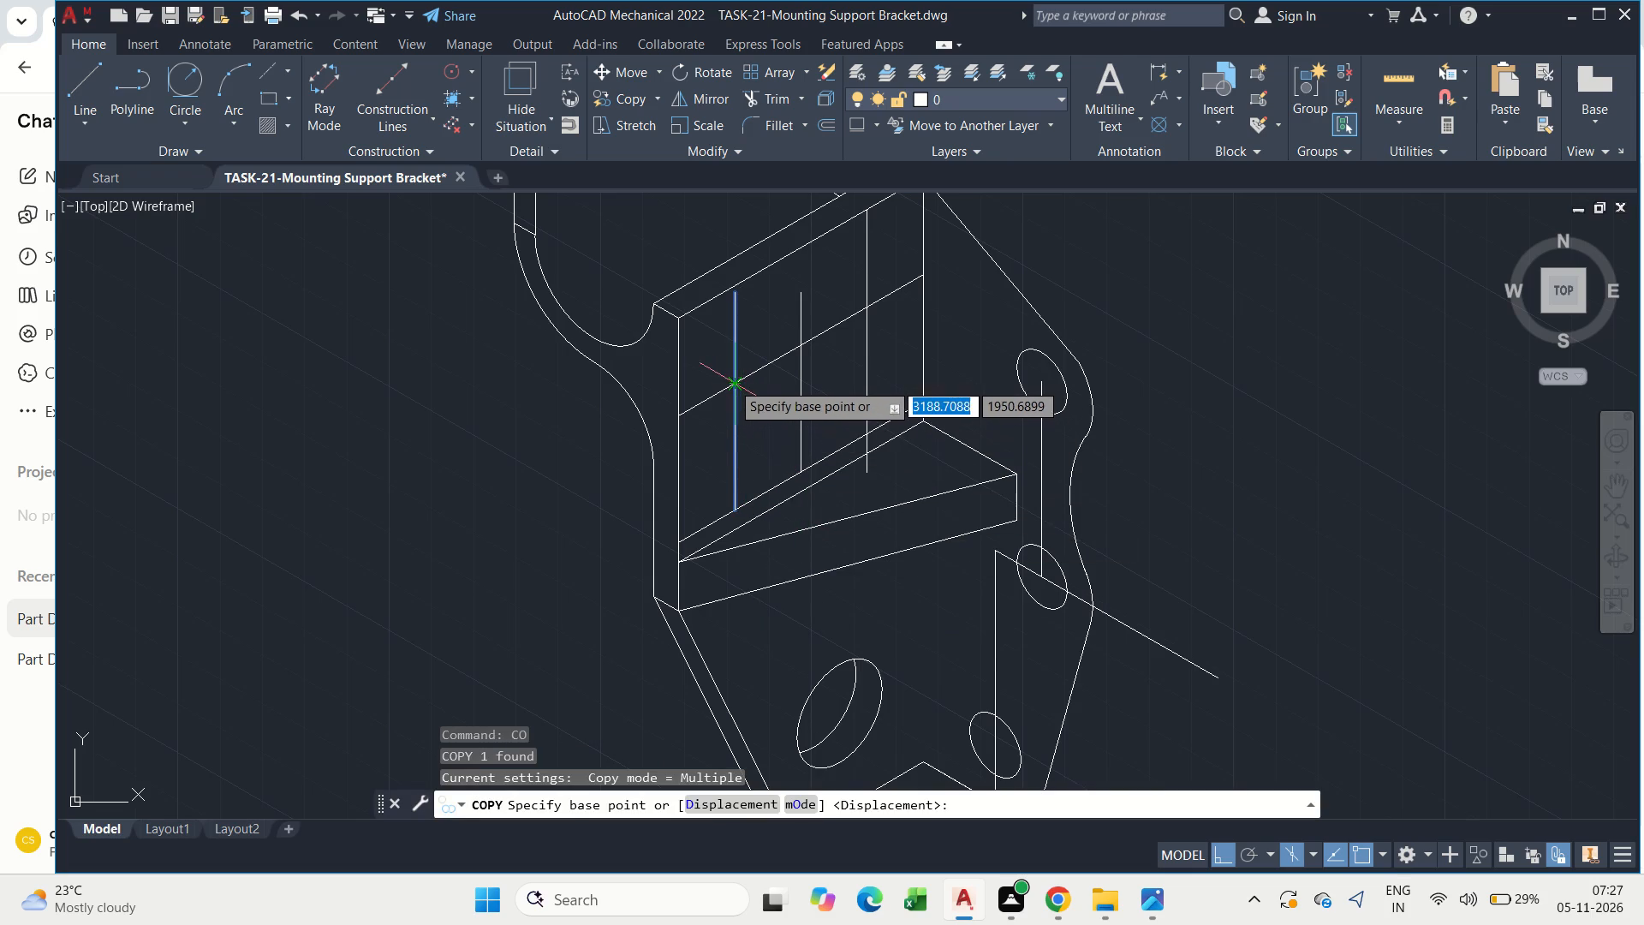
left_click(729, 383)
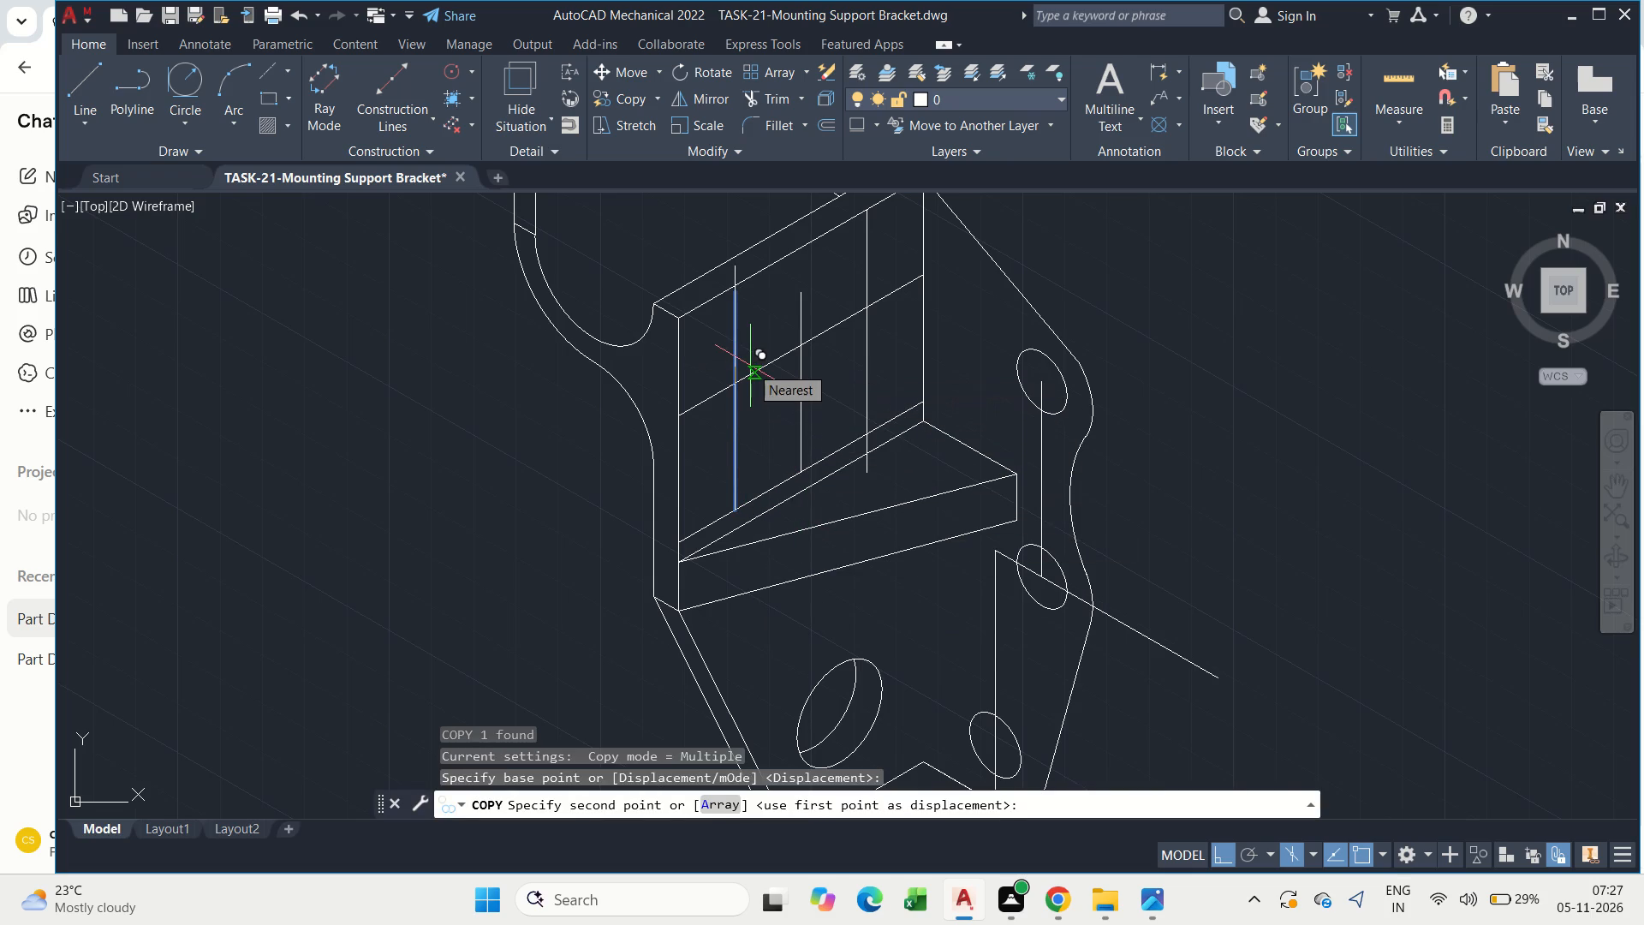
scroll(750, 366, "up", 3)
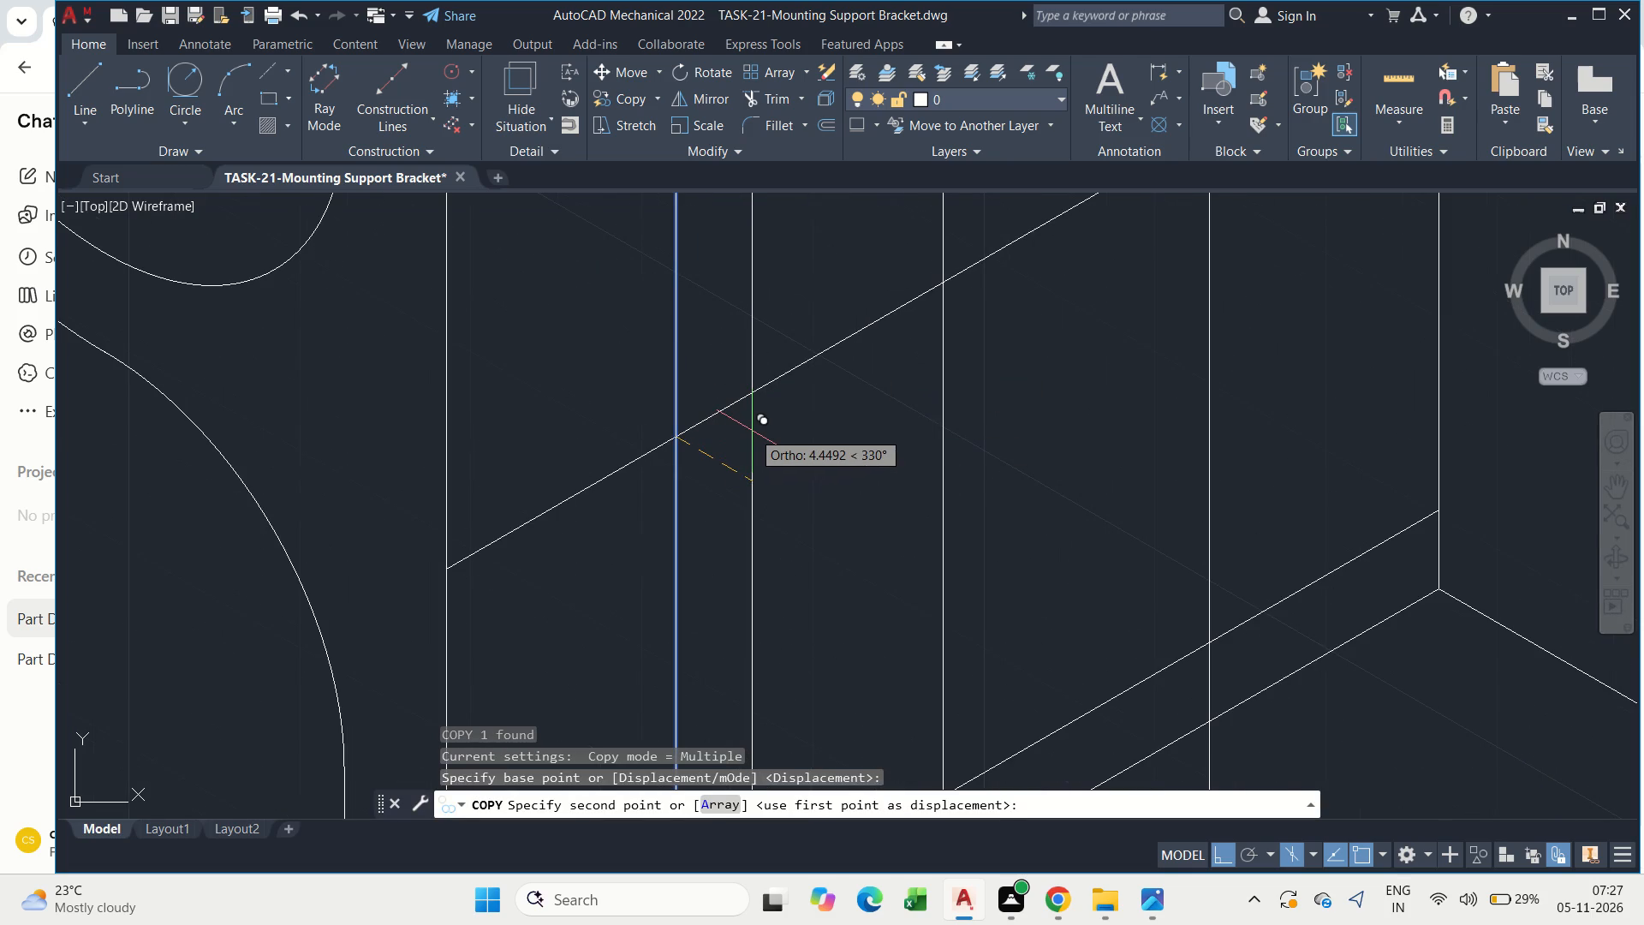
key("F6")
key("F5")
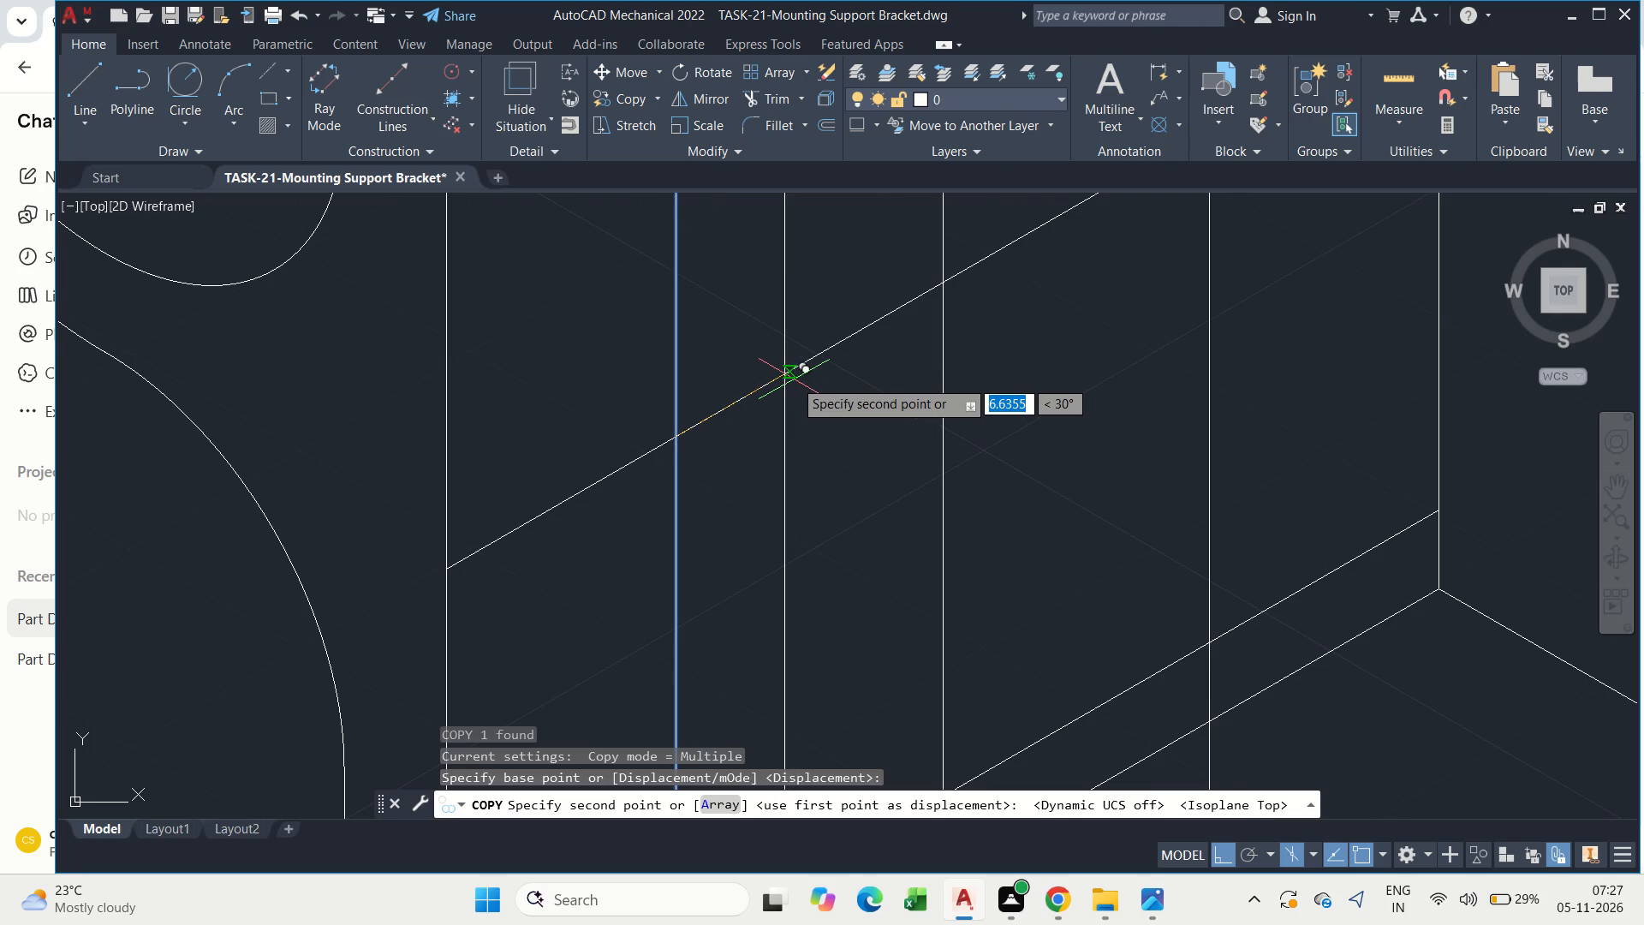
key("6")
key("Return")
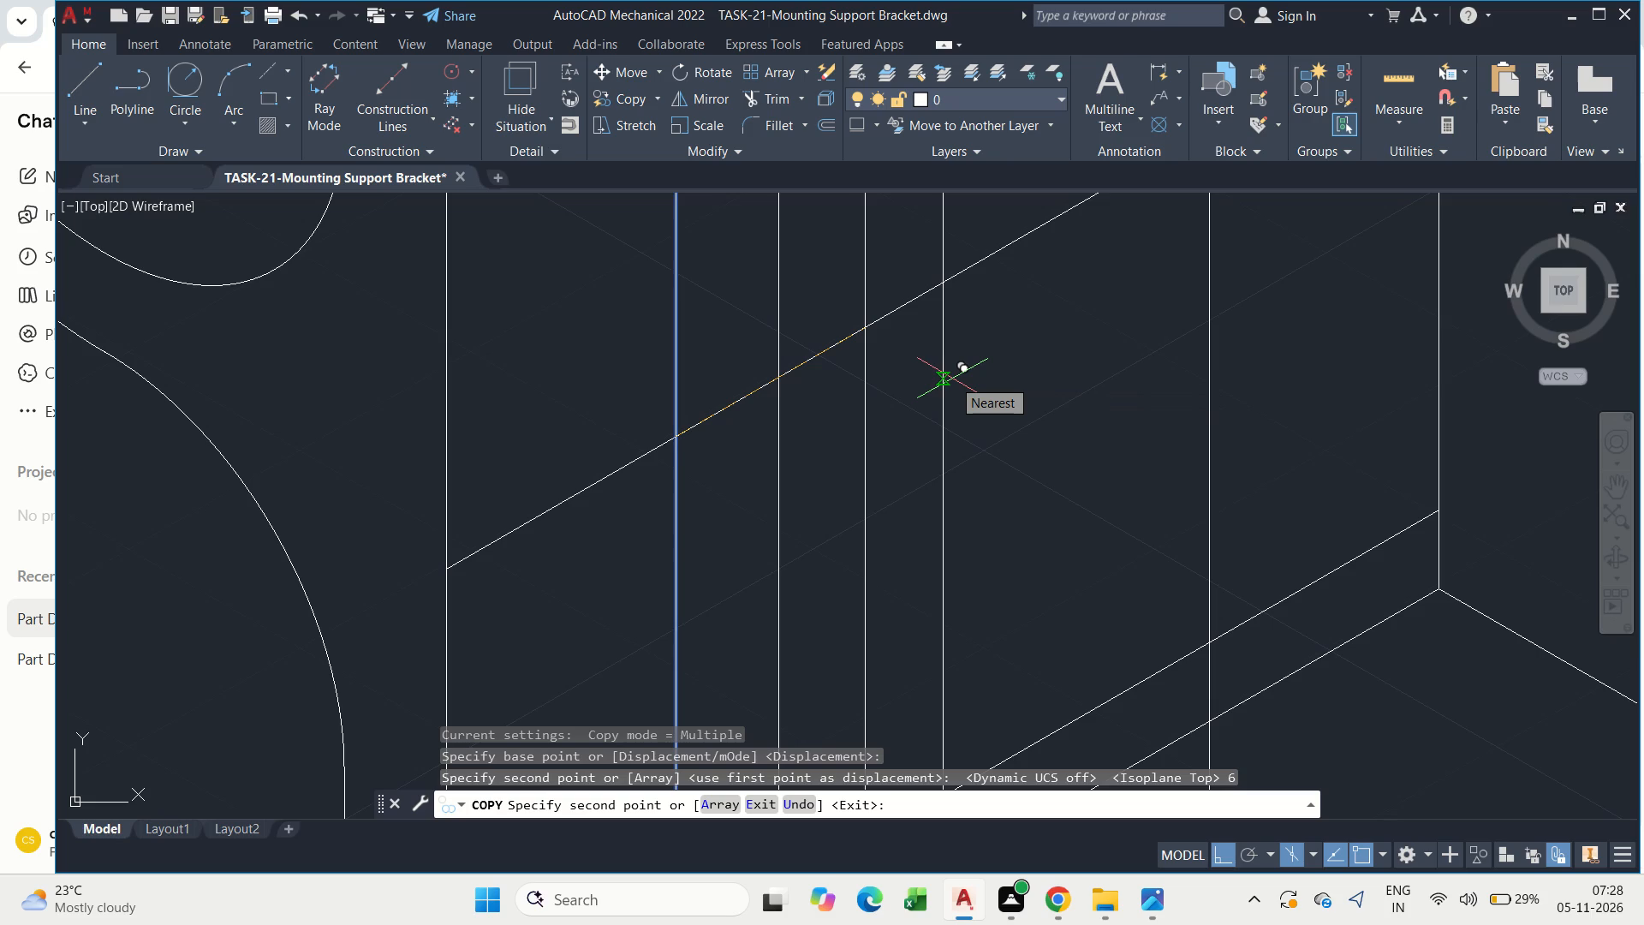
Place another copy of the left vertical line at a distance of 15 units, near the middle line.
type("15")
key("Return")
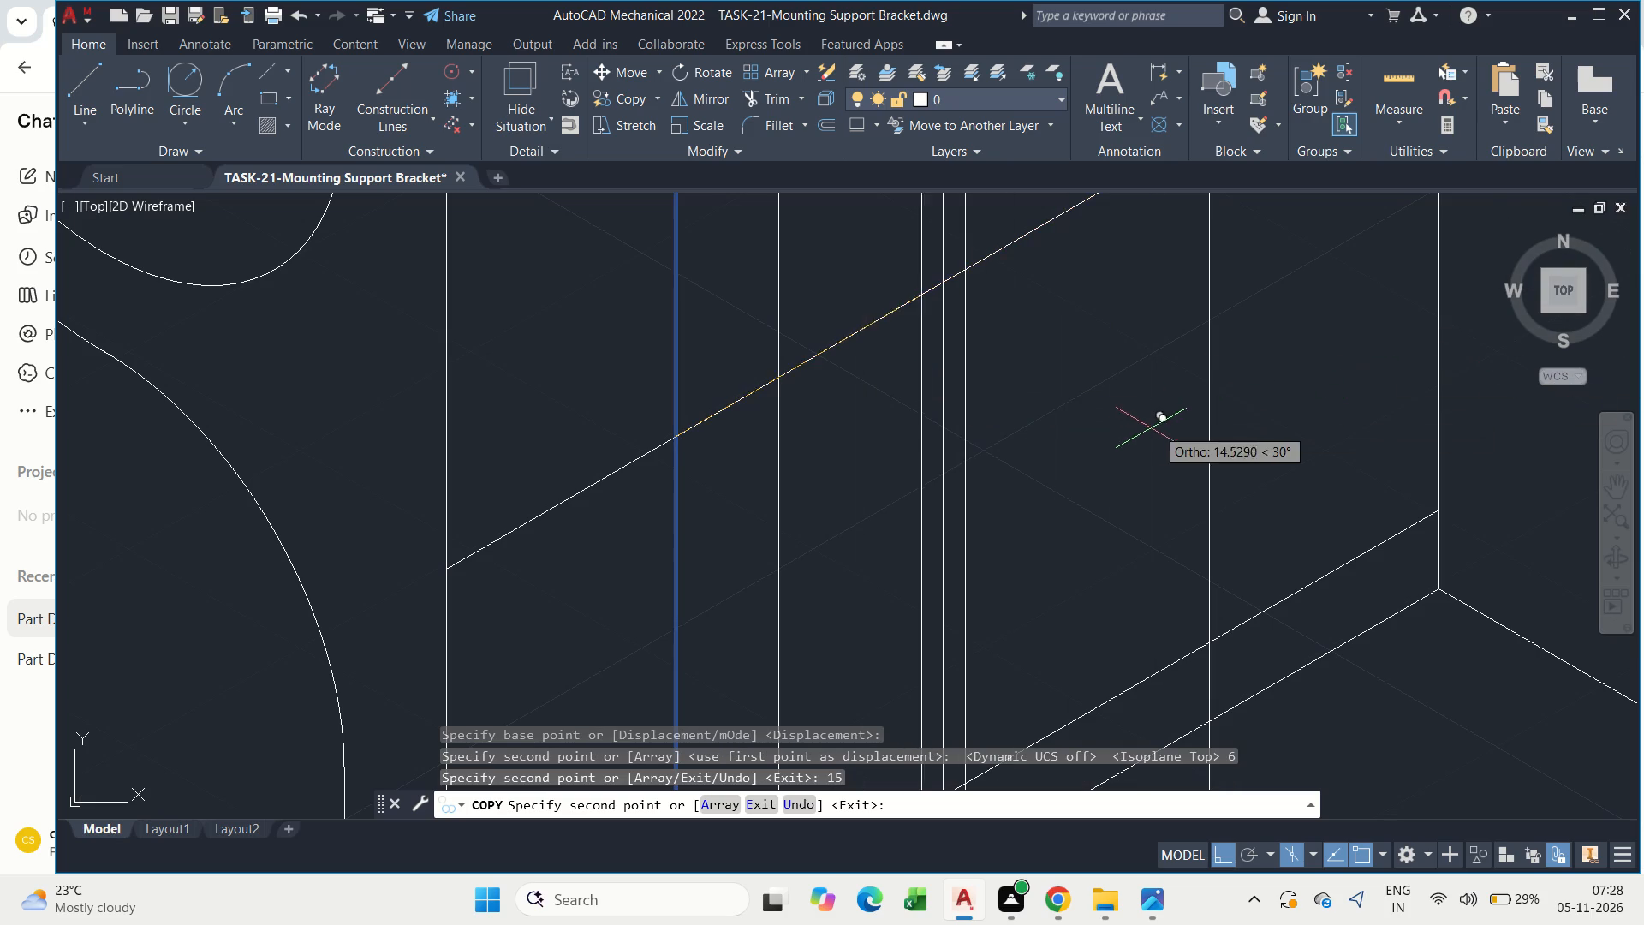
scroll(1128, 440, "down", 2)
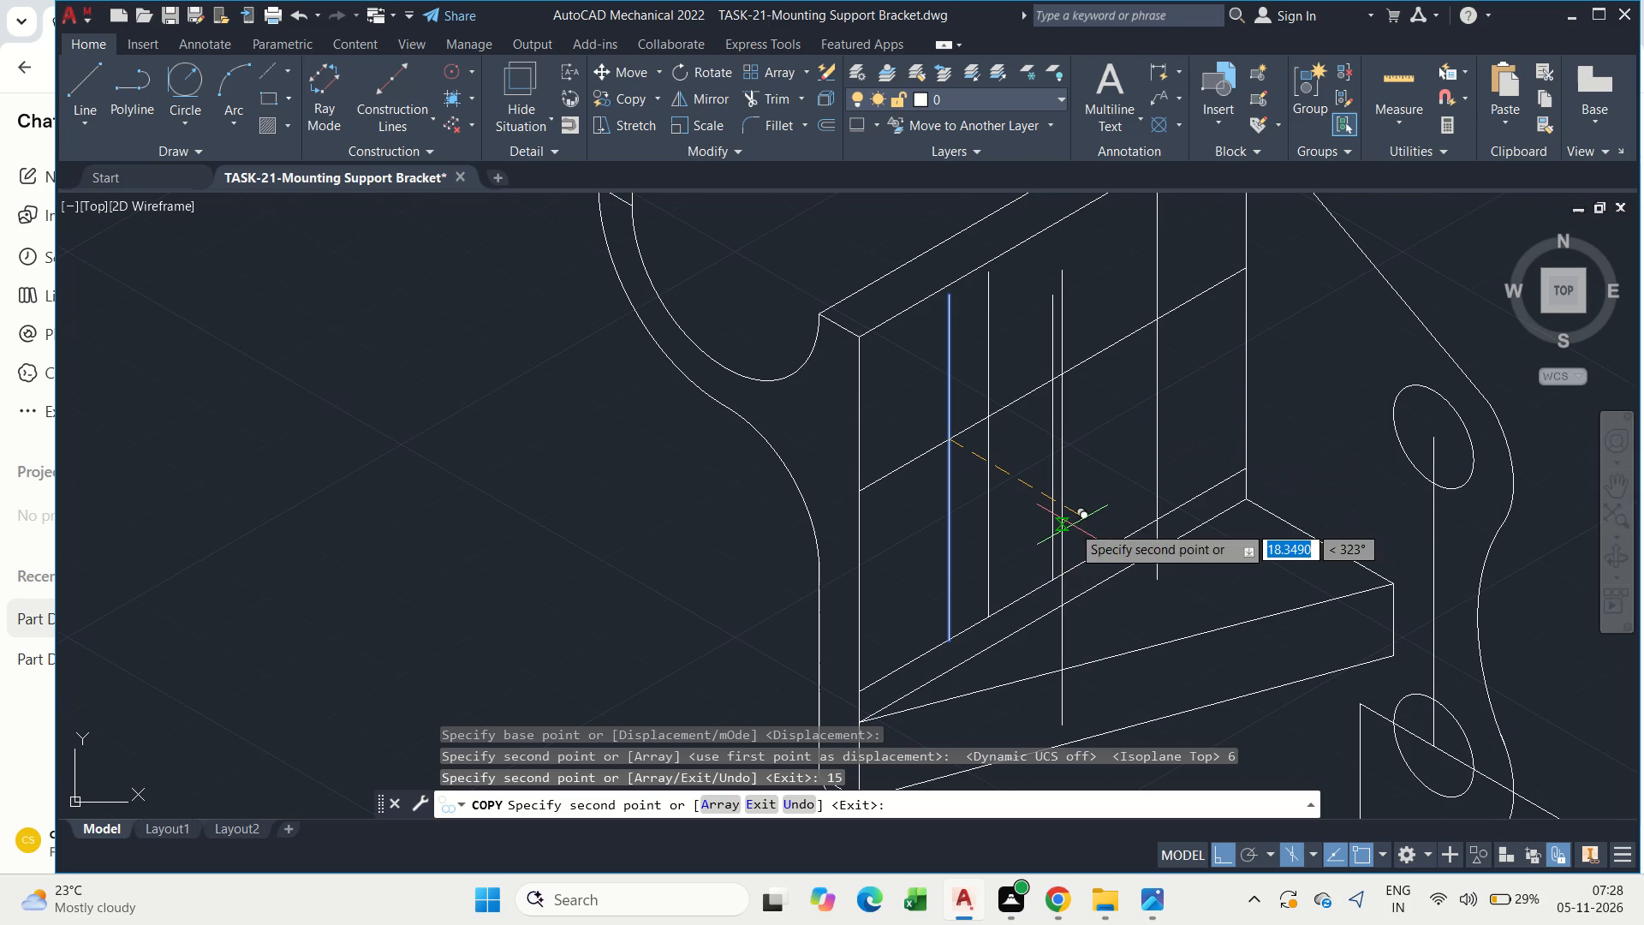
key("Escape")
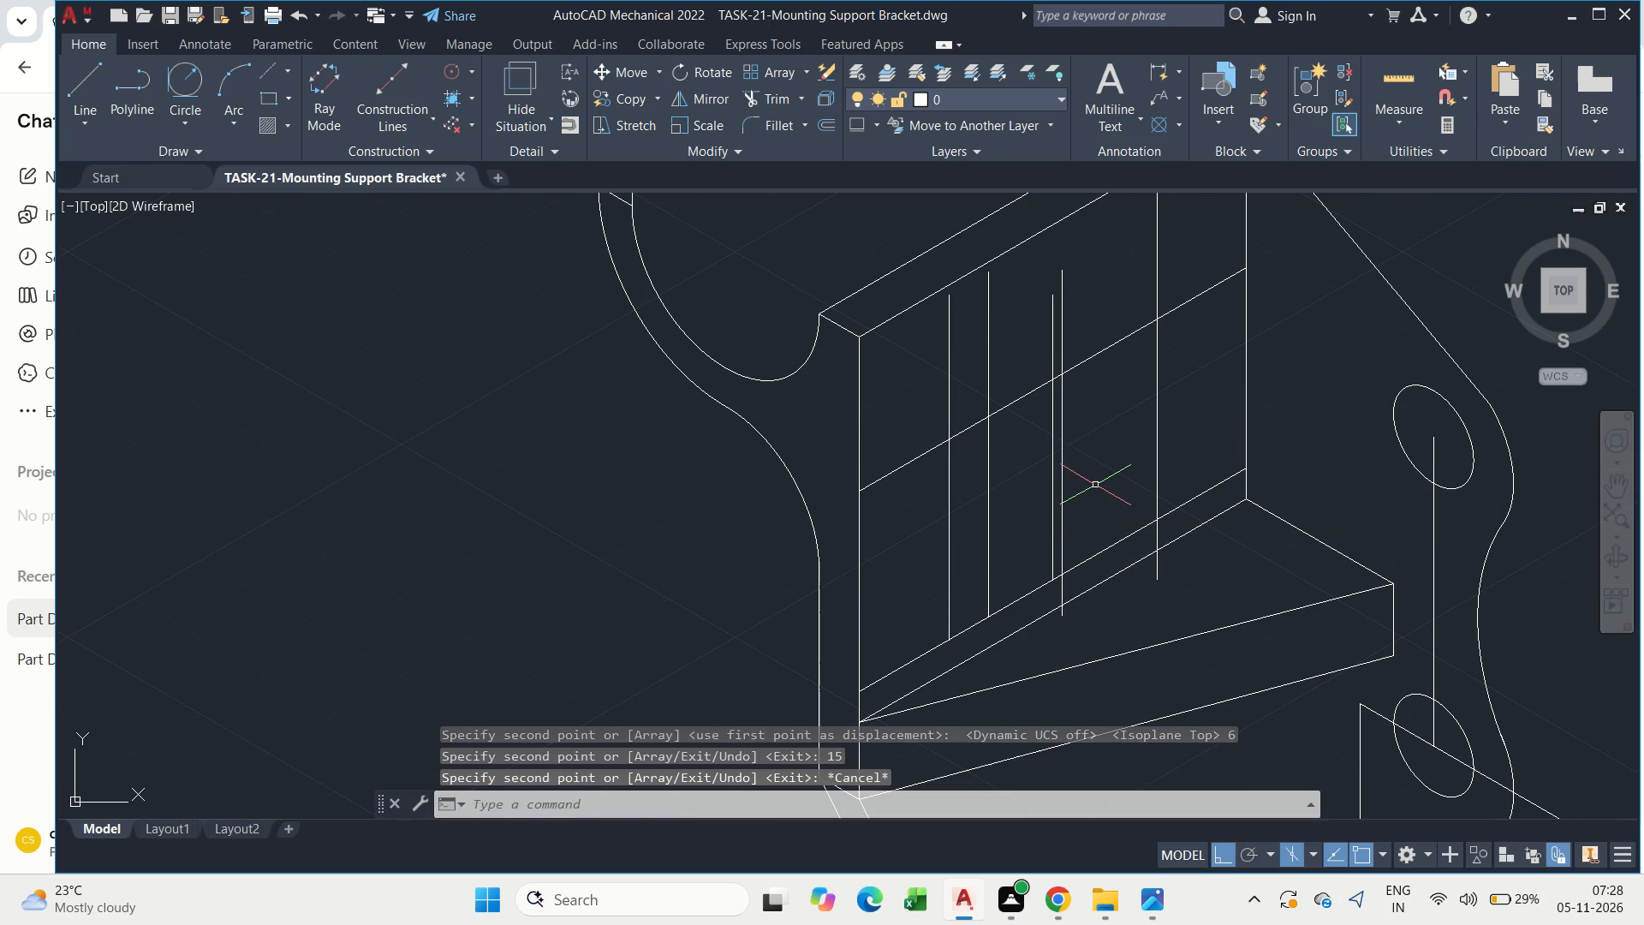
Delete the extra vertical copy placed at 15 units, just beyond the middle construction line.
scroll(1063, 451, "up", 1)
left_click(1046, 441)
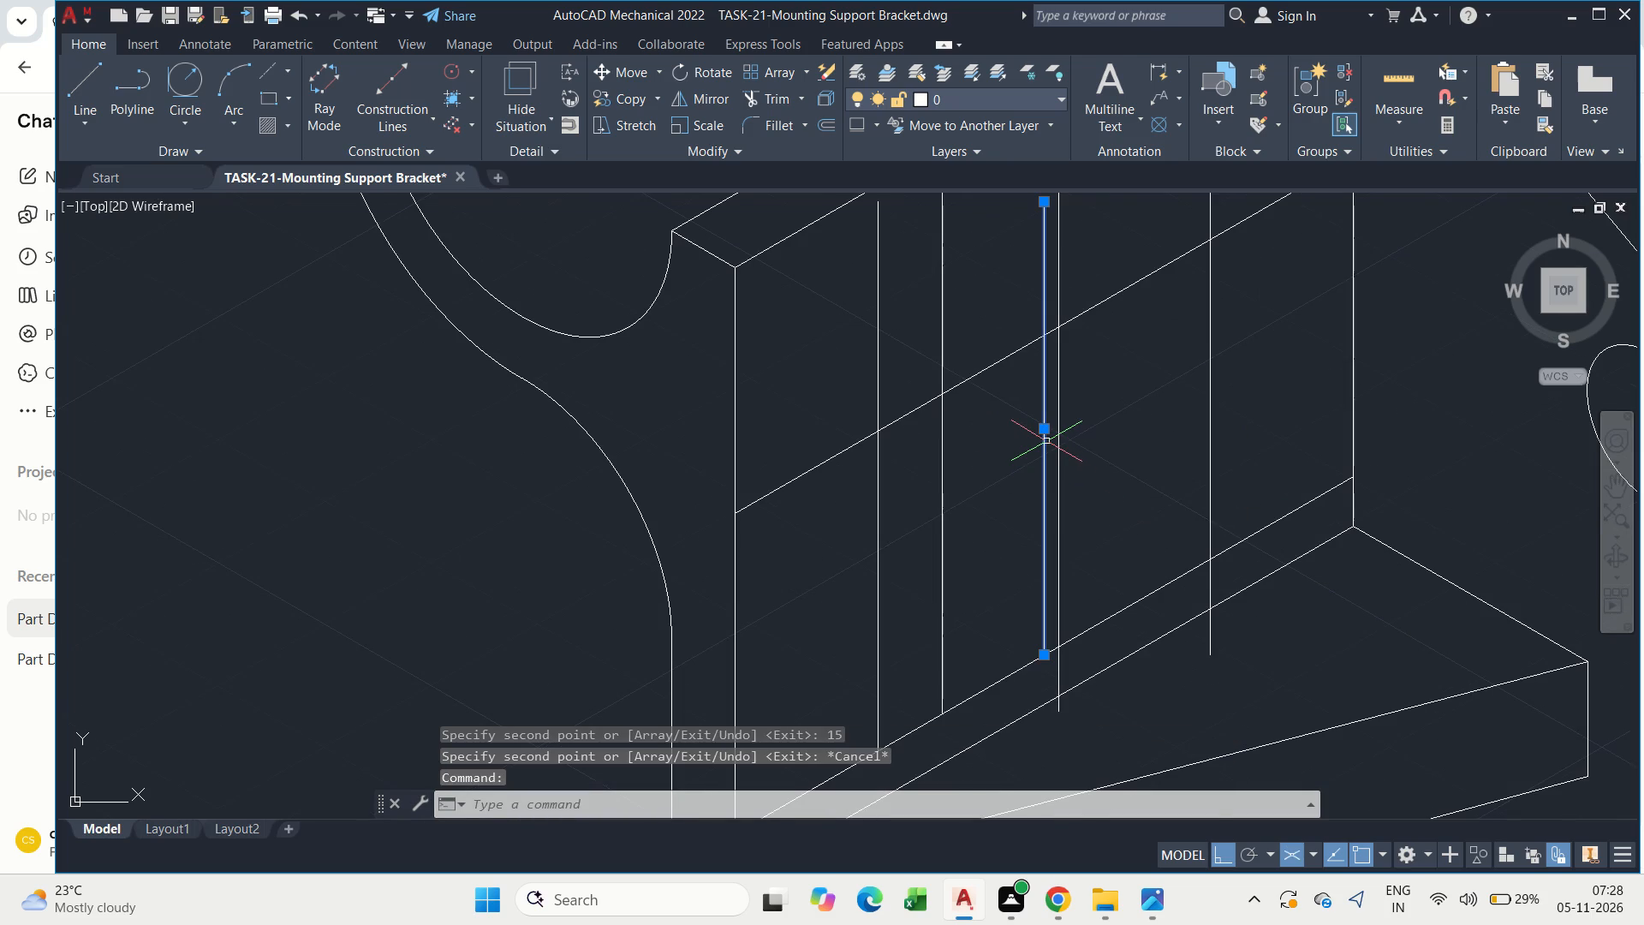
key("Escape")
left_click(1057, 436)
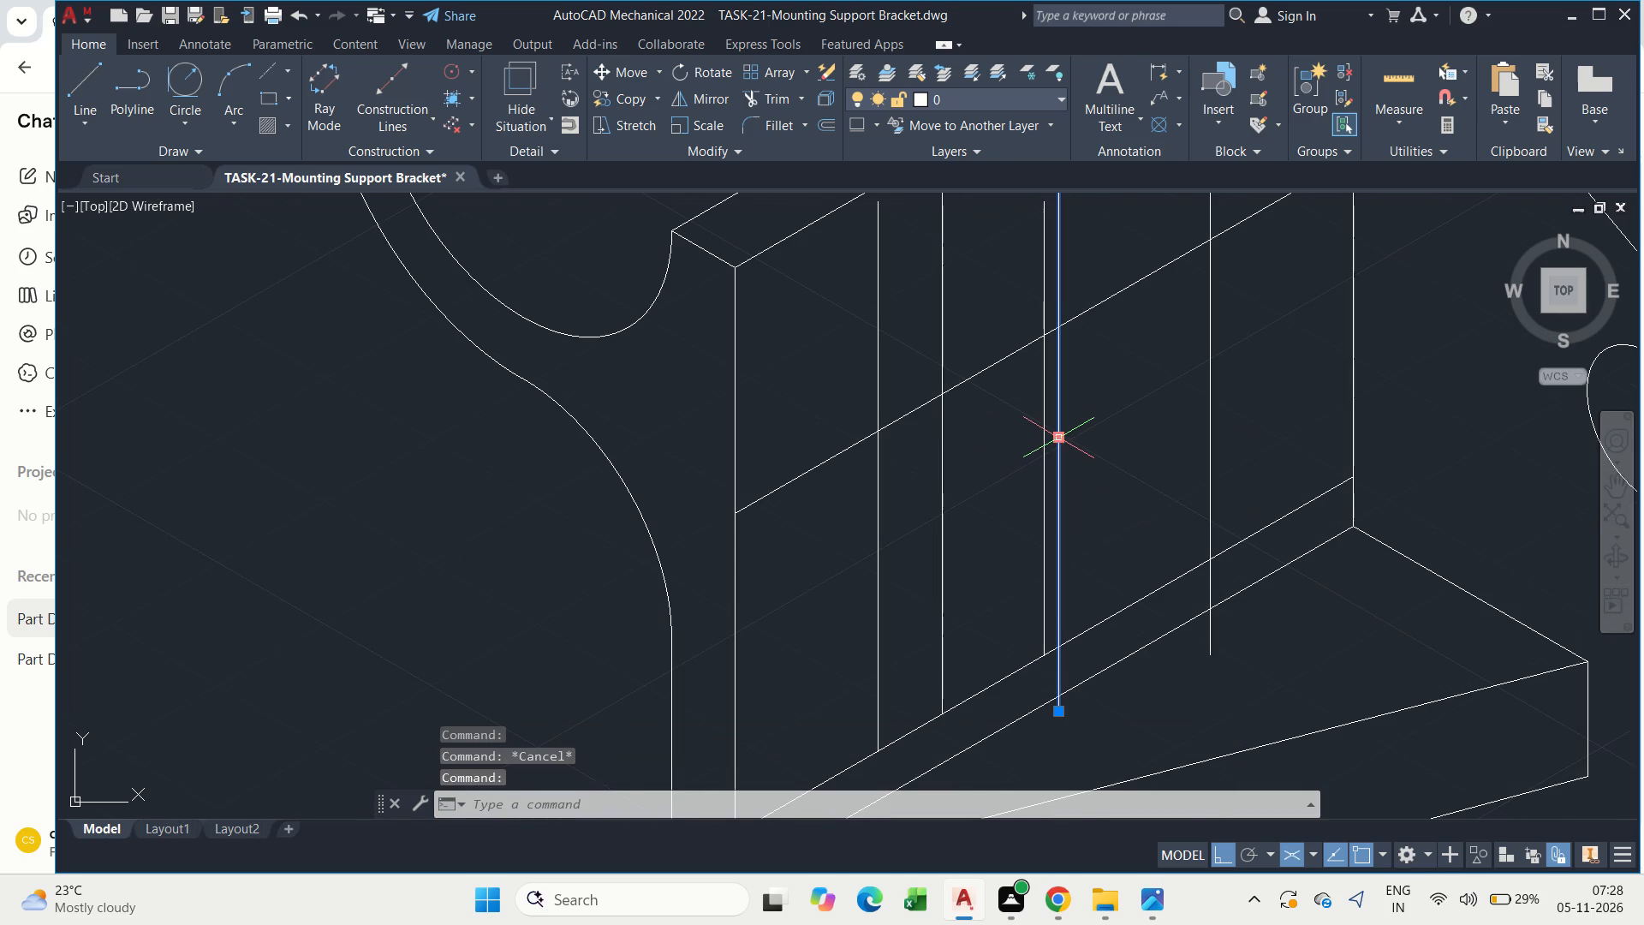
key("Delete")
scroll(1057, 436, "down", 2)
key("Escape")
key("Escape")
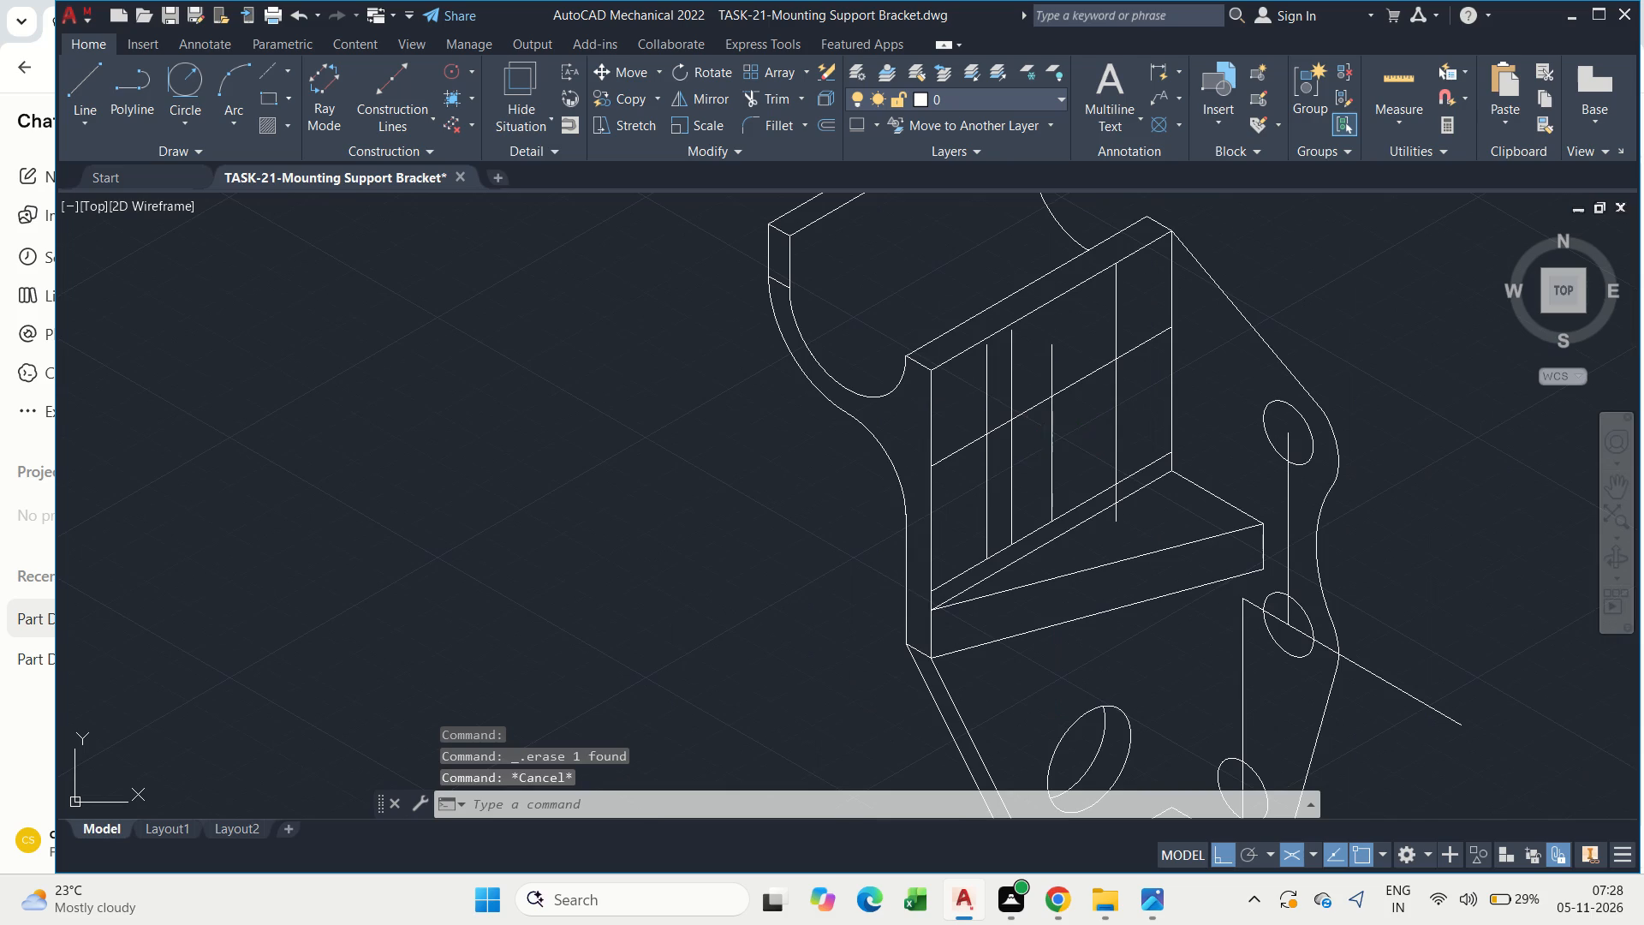
Delete the middle vertical construction line from the upright plate's face.
scroll(1062, 437, "up", 2)
left_click_drag(1060, 437, 1041, 438)
left_click(1001, 433)
key("Delete")
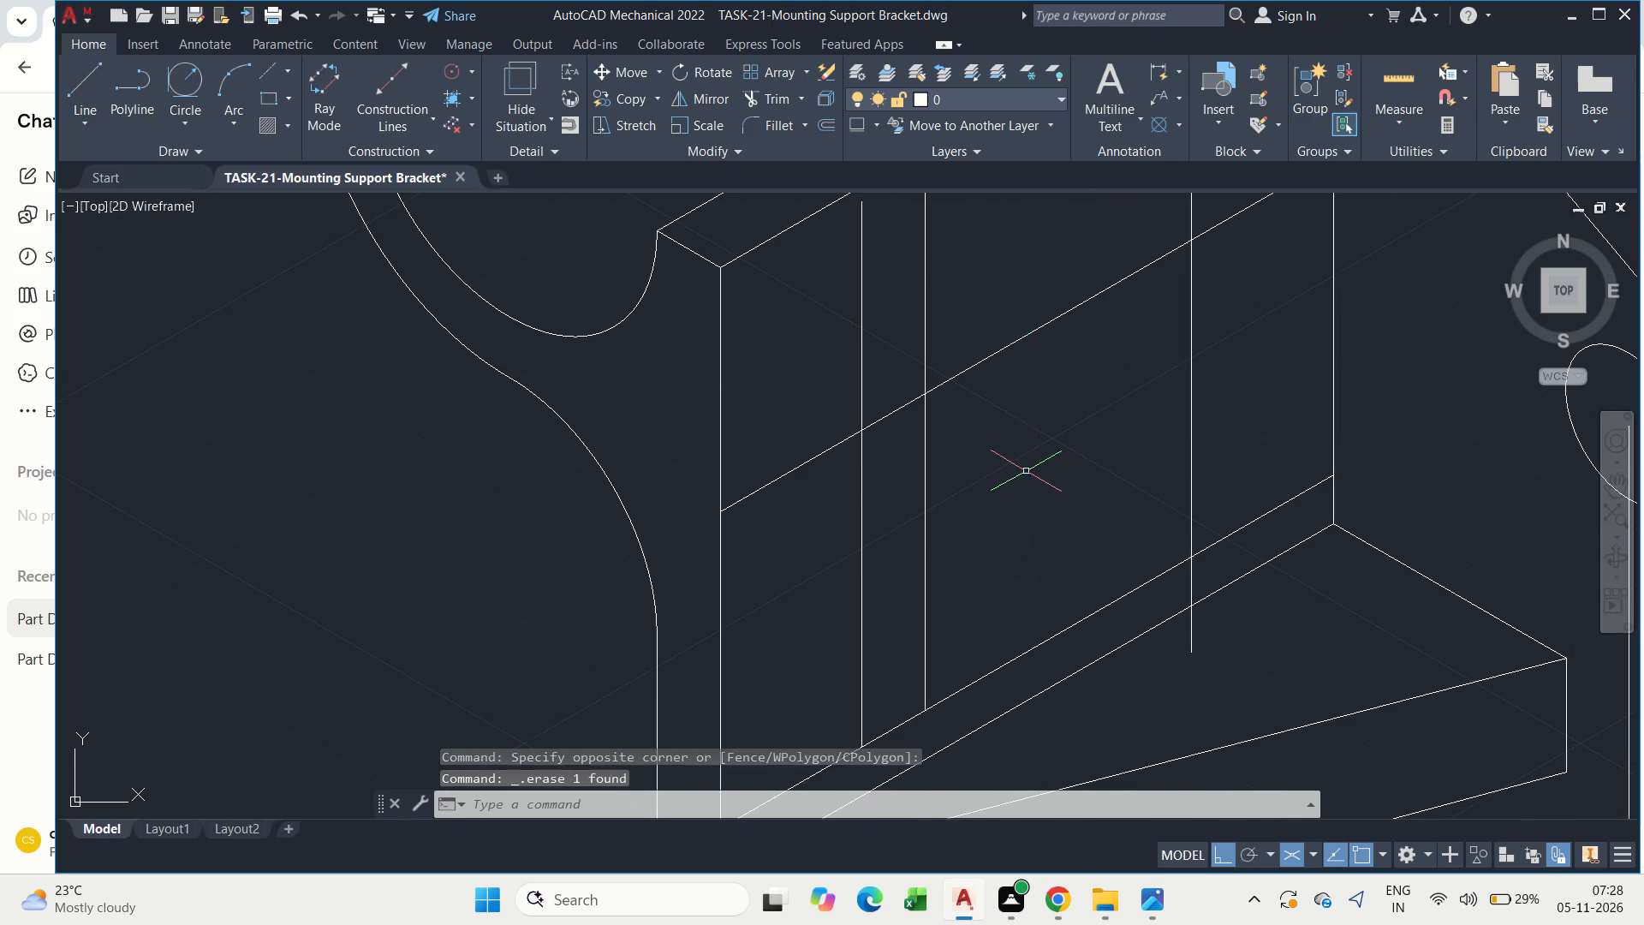
scroll(1026, 471, "down", 2)
key("Escape")
key("Escape")
key("Escape")
key("Escape")
key("Escape")
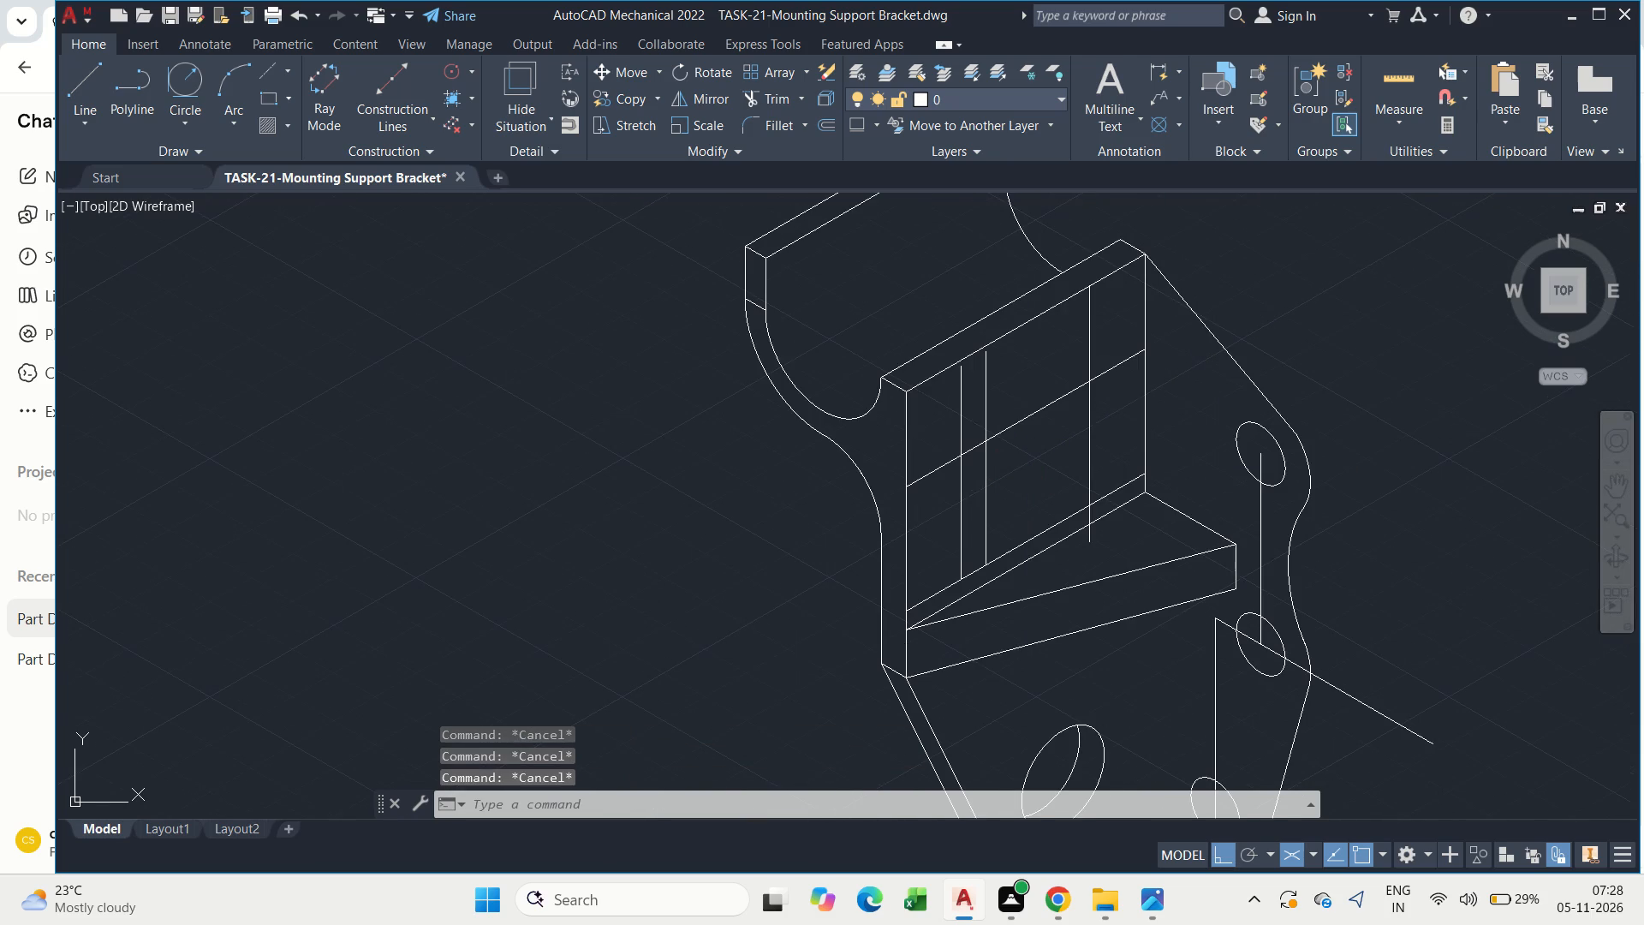
key("Escape")
key("Escape")
key("Escape")
key("Escape")
key("Escape")
key("Escape")
Copy the right vertical construction line 6 units inward along the isometric direction, toward the left line.
scroll(1164, 439, "up", 2)
key("Escape")
key("c")
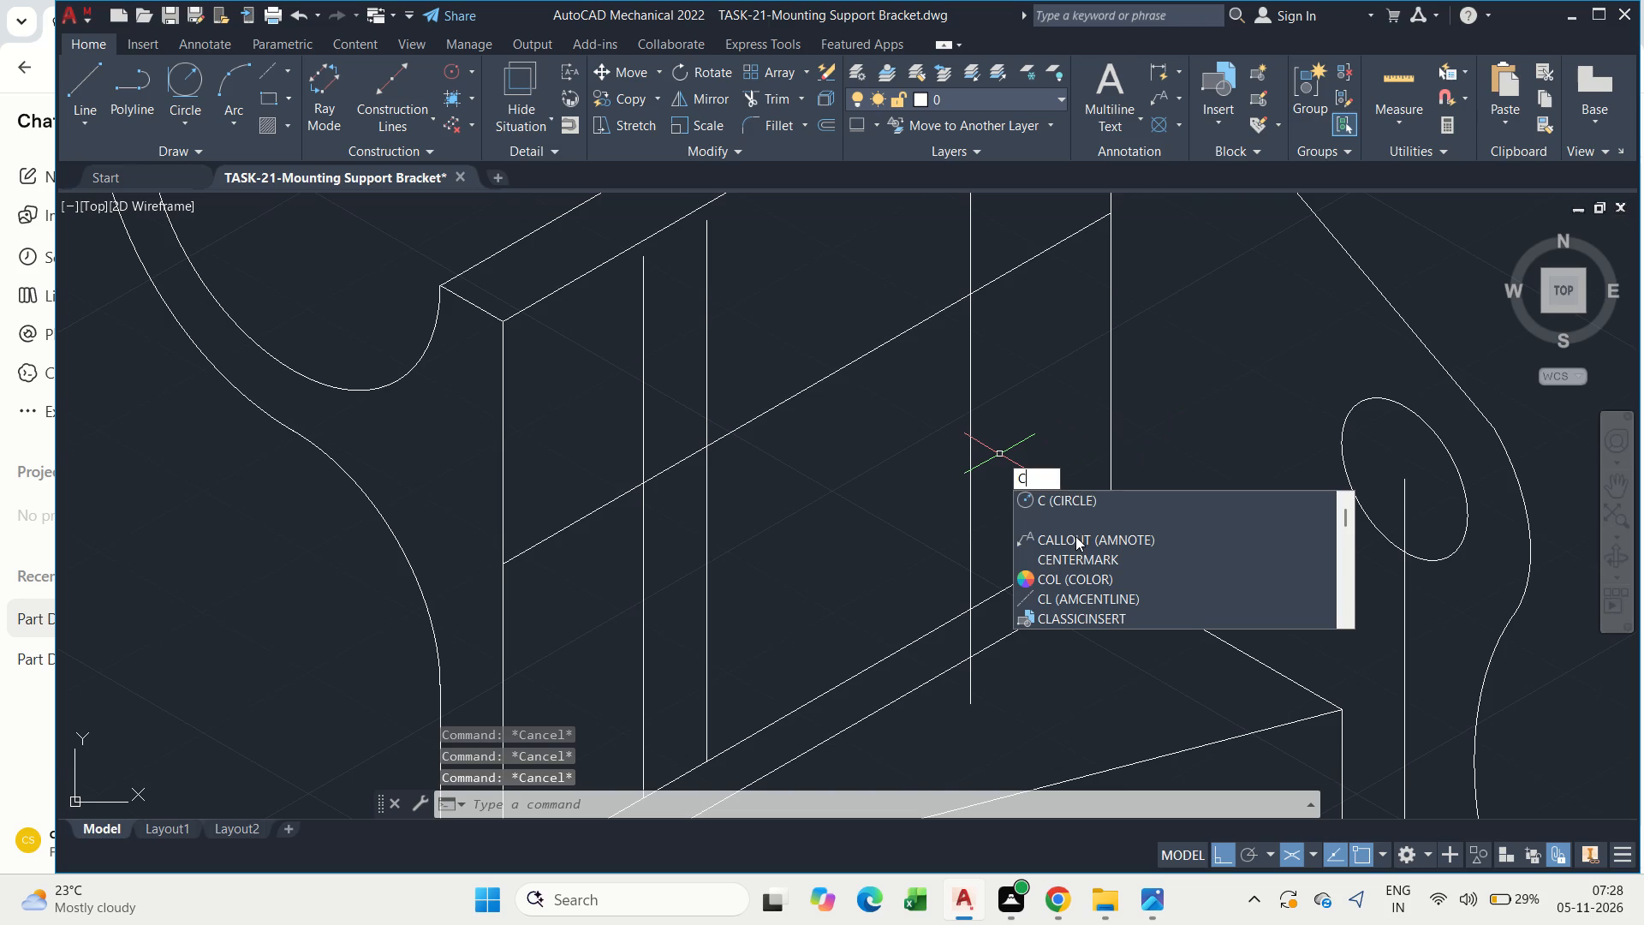
left_click(1078, 523)
left_click_drag(1014, 504, 980, 485)
left_click(943, 471)
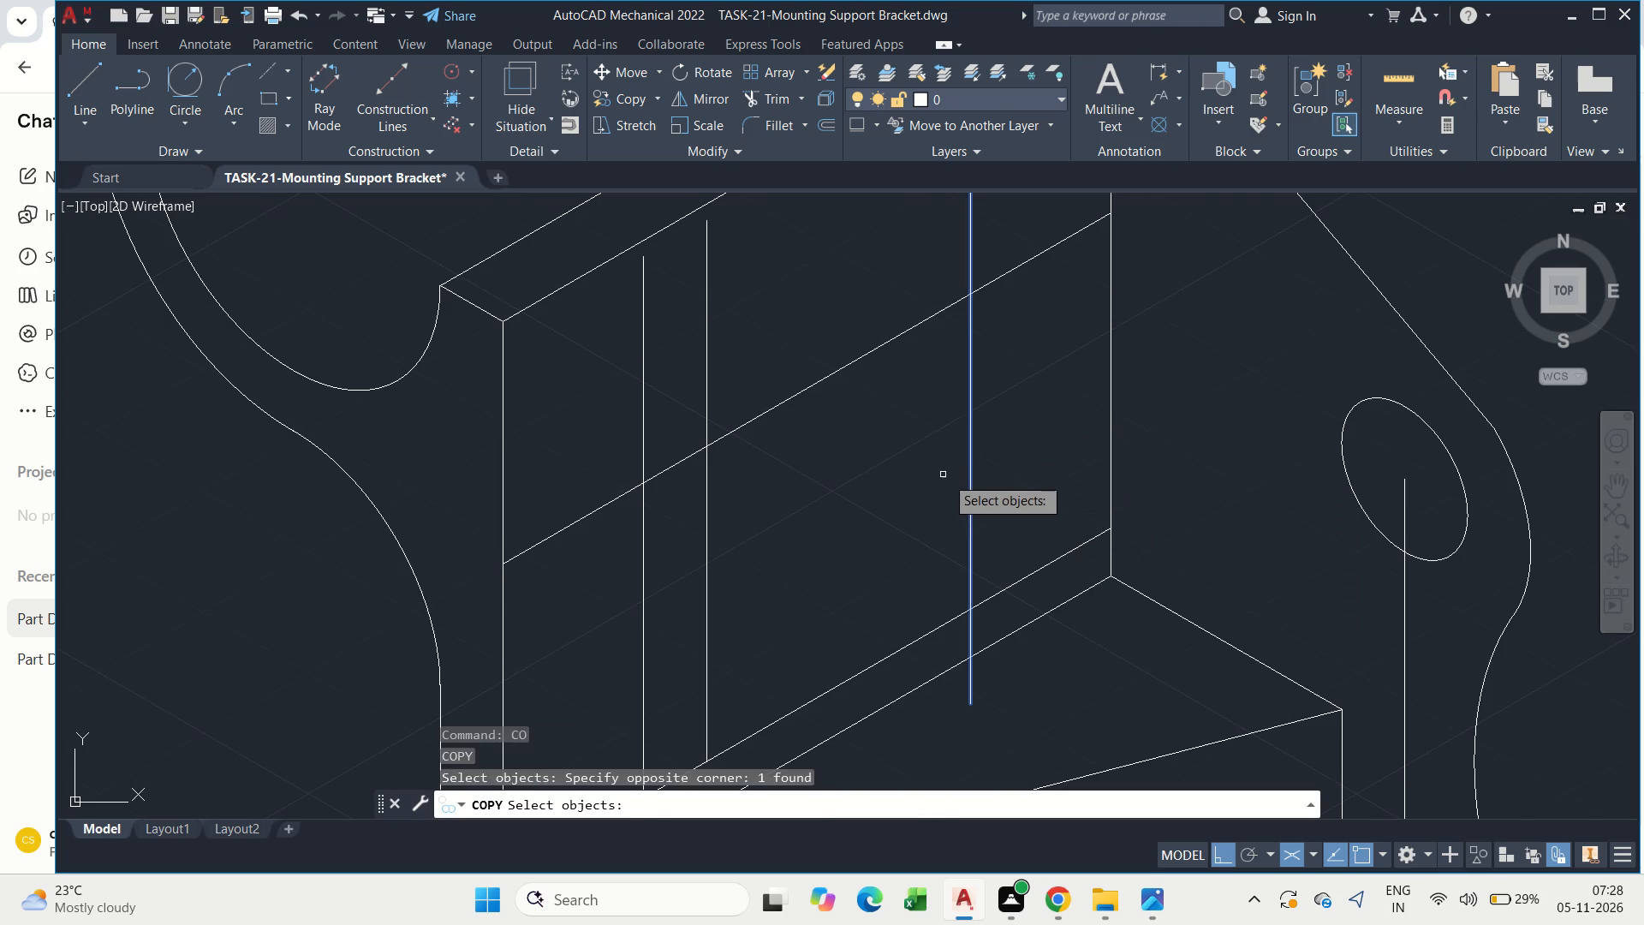
key("space")
left_click(971, 295)
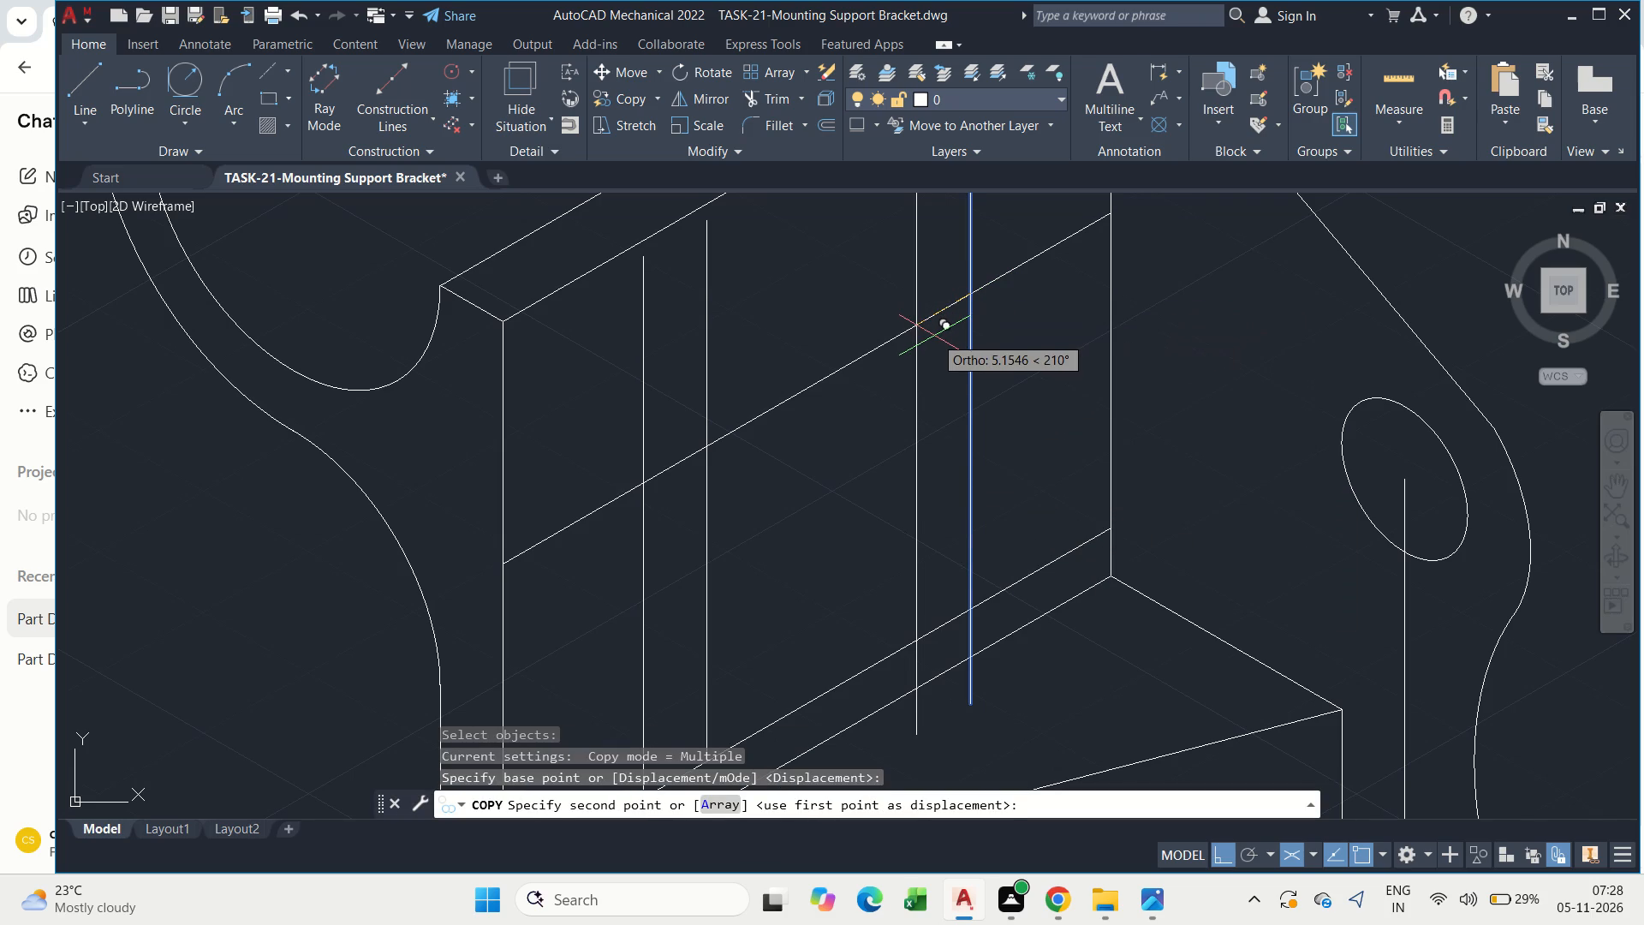
key("6")
key("Return")
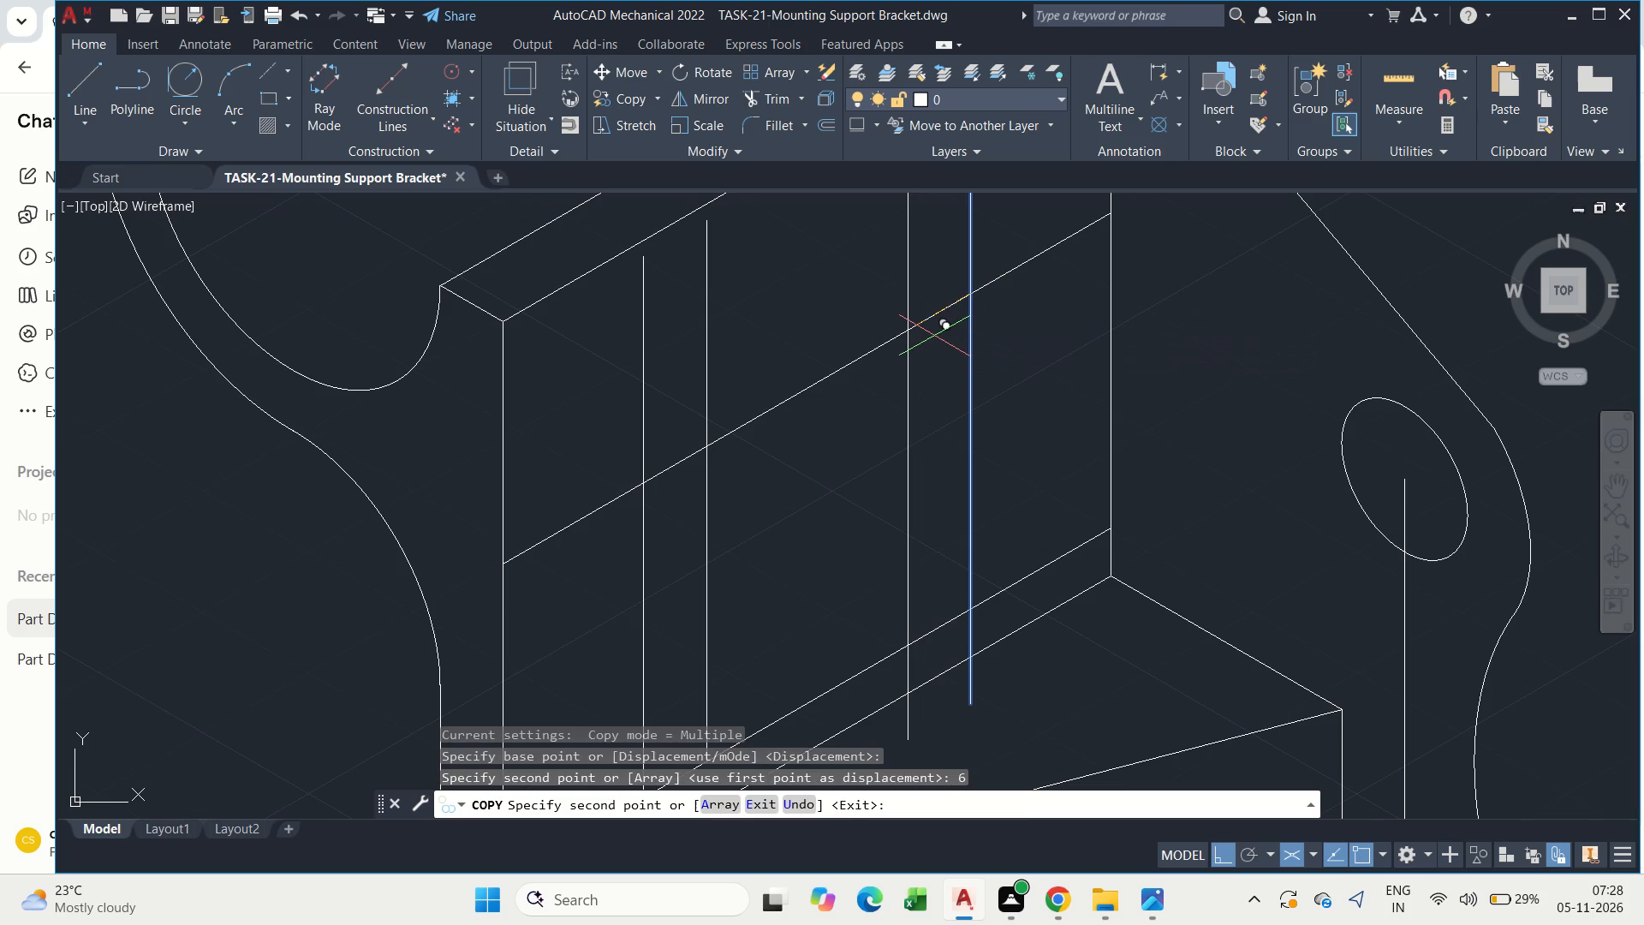
key("Escape")
Copy the lower isometric construction line 6 units straight up the plate's face.
middle_click_drag(849, 600, 902, 451)
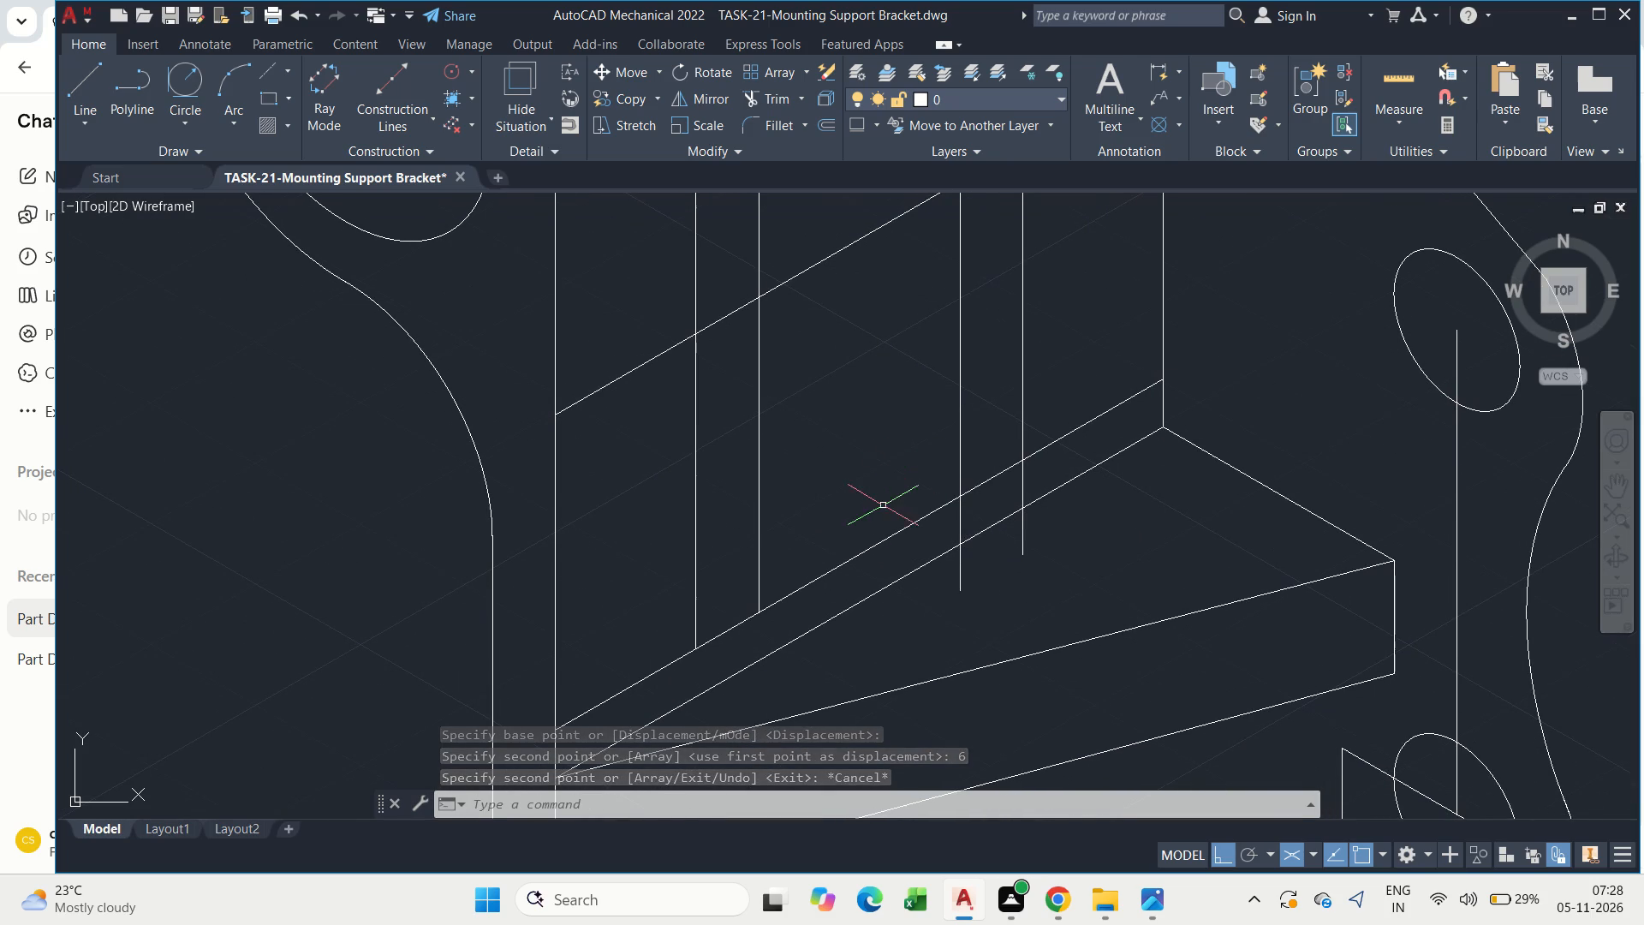
left_click(892, 540)
key("c")
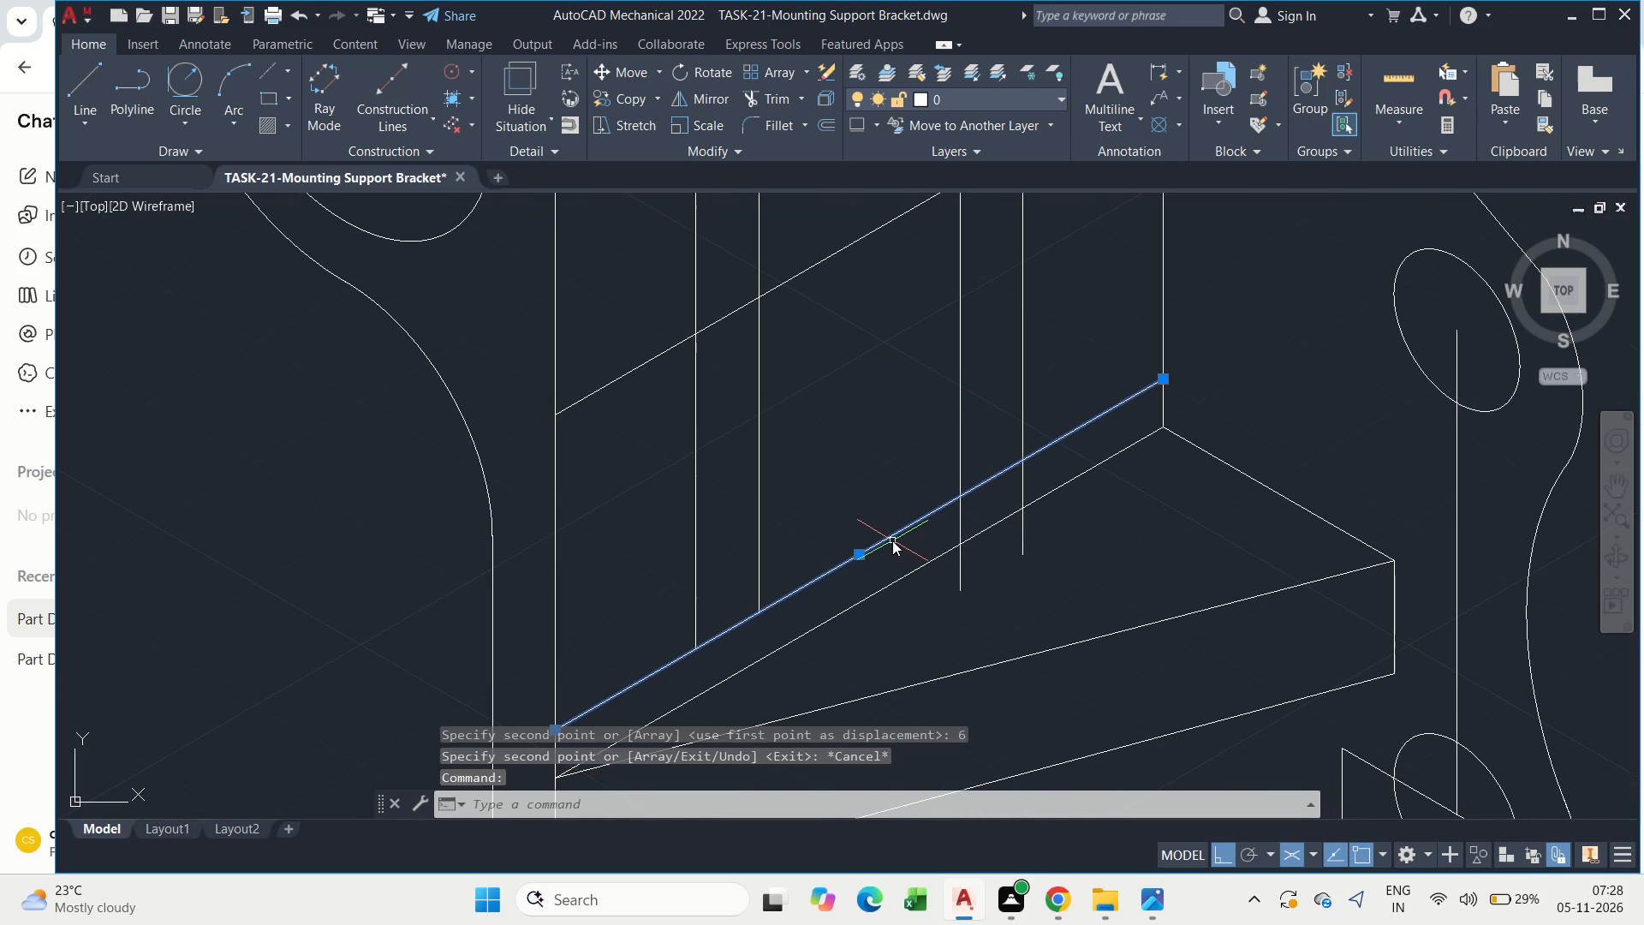
left_click(961, 606)
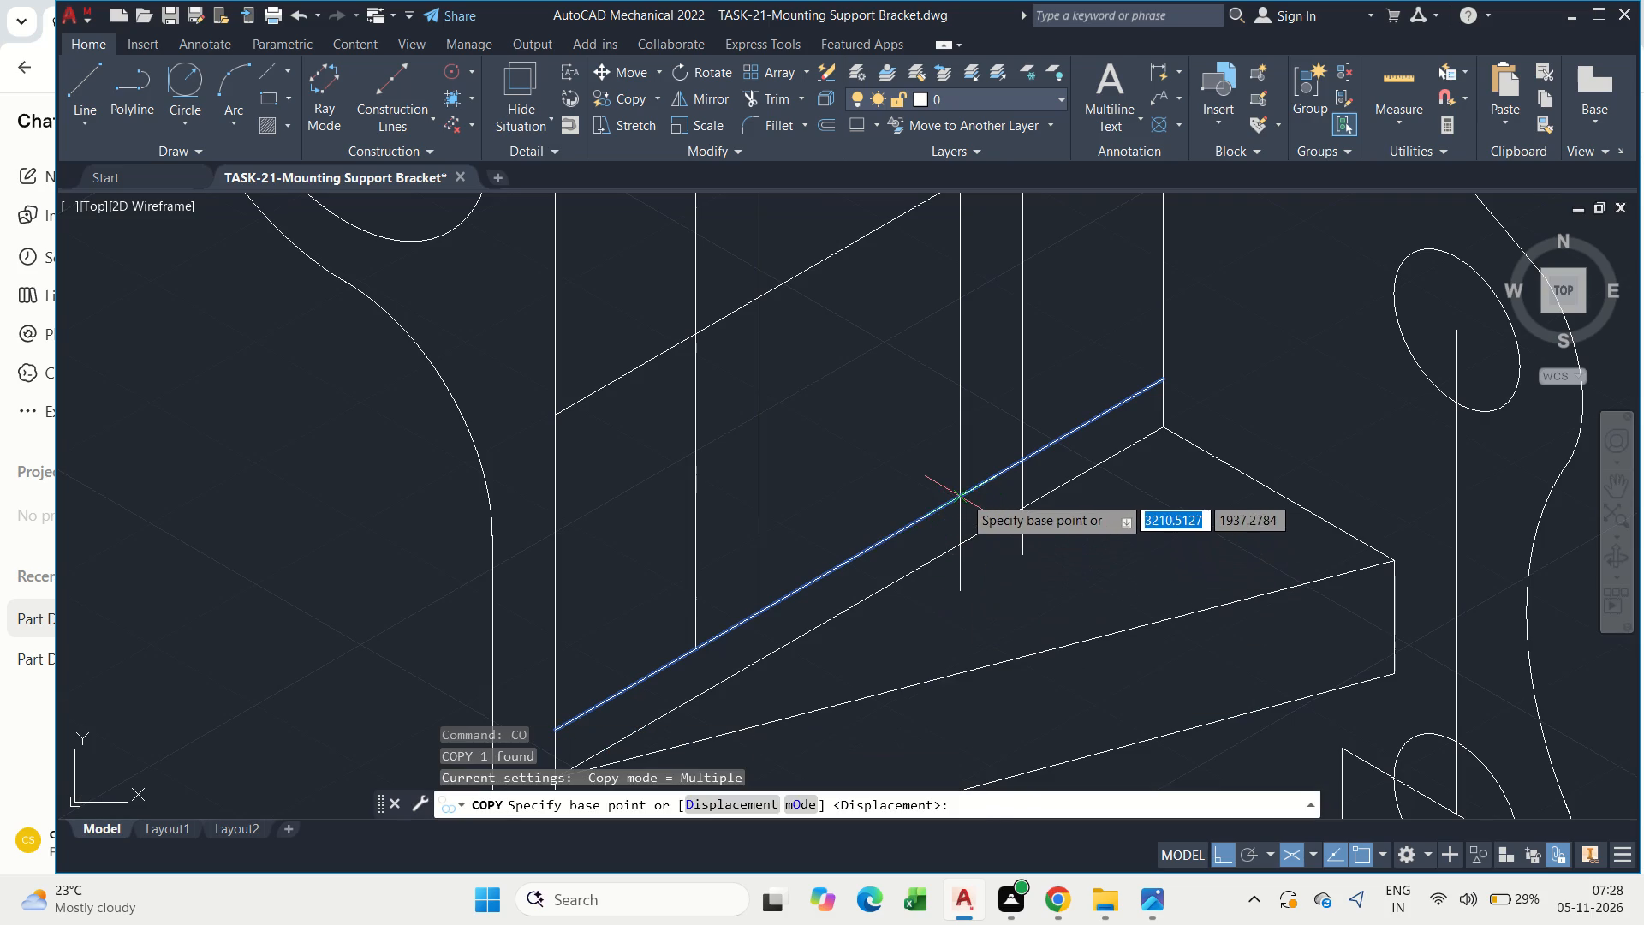
left_click(963, 496)
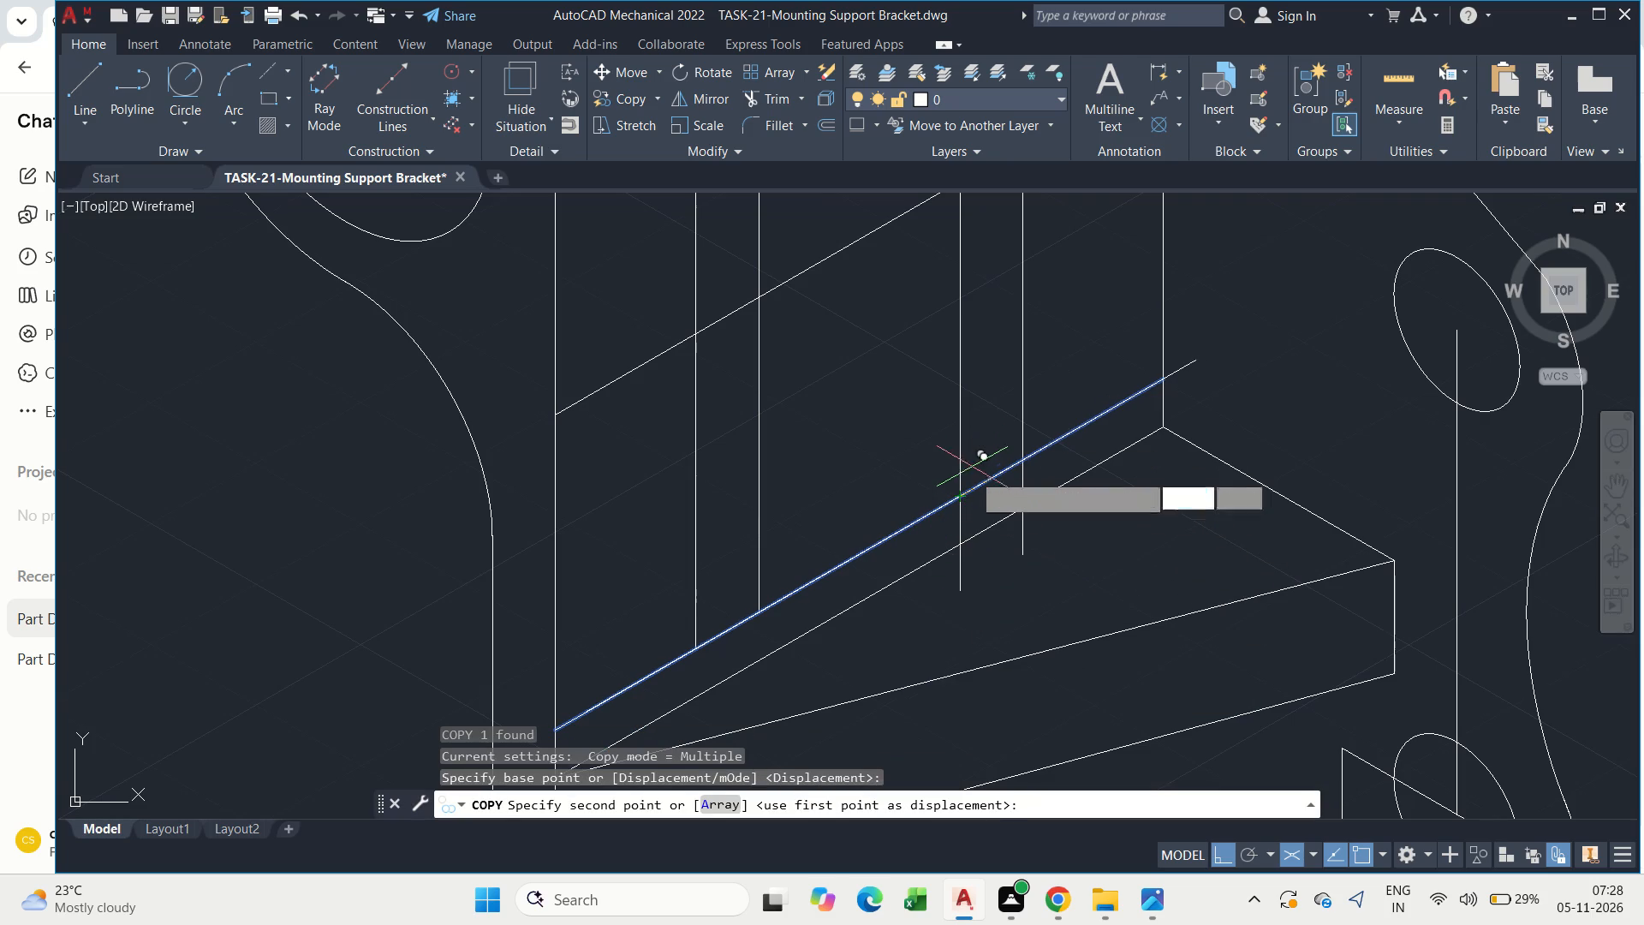
key("F5")
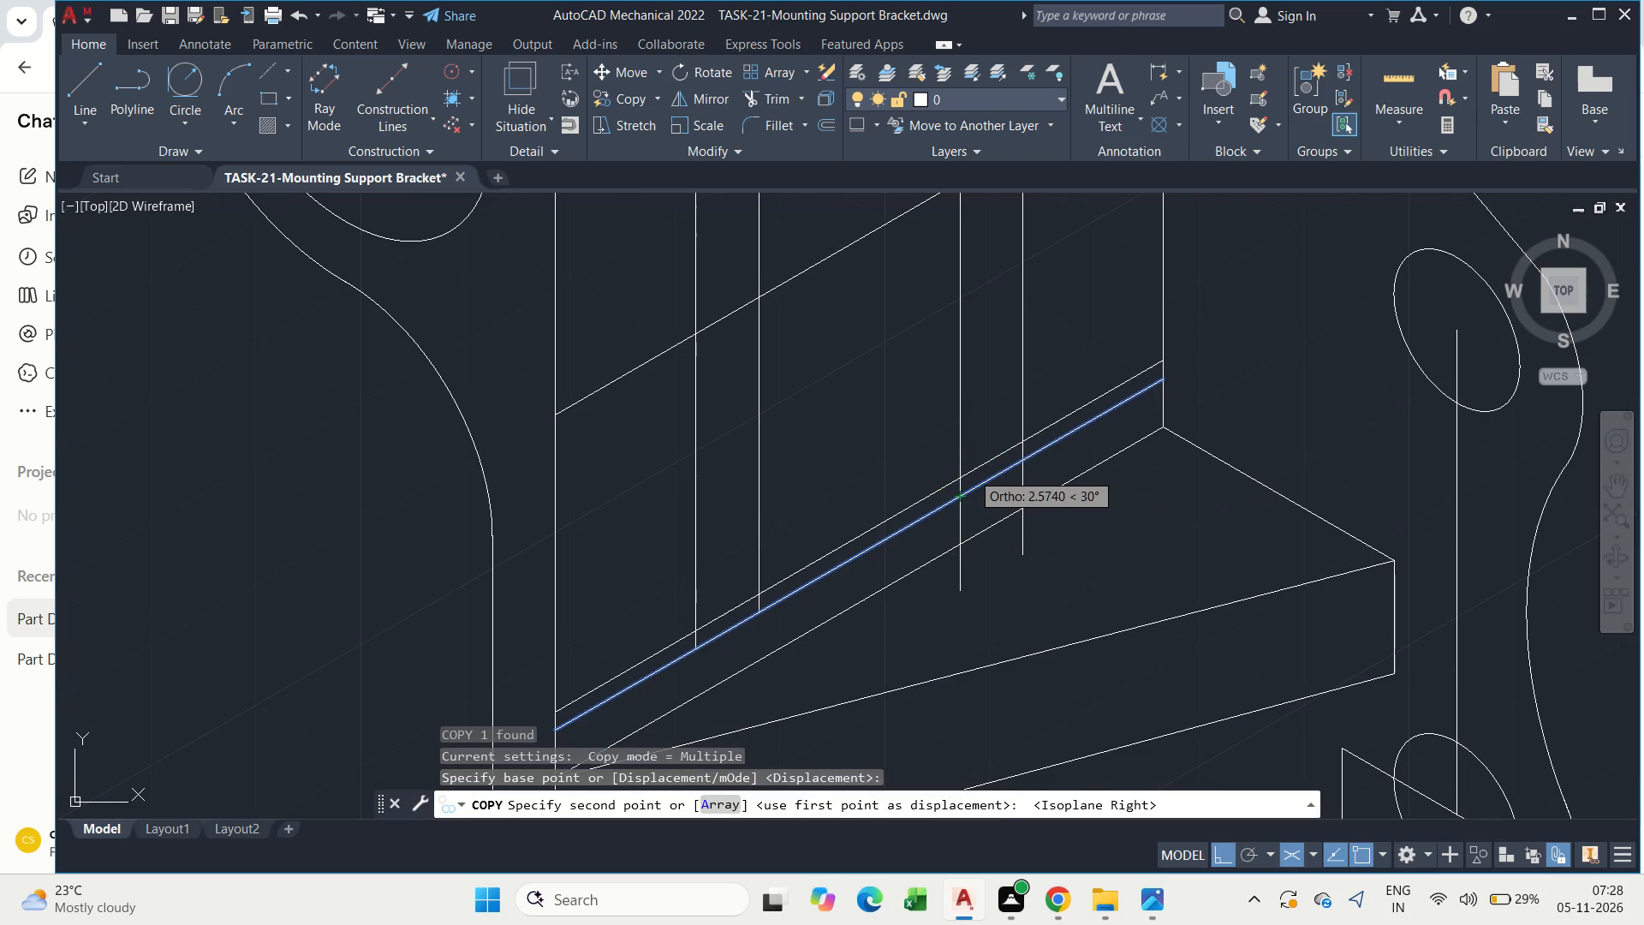
key("6")
key("Return")
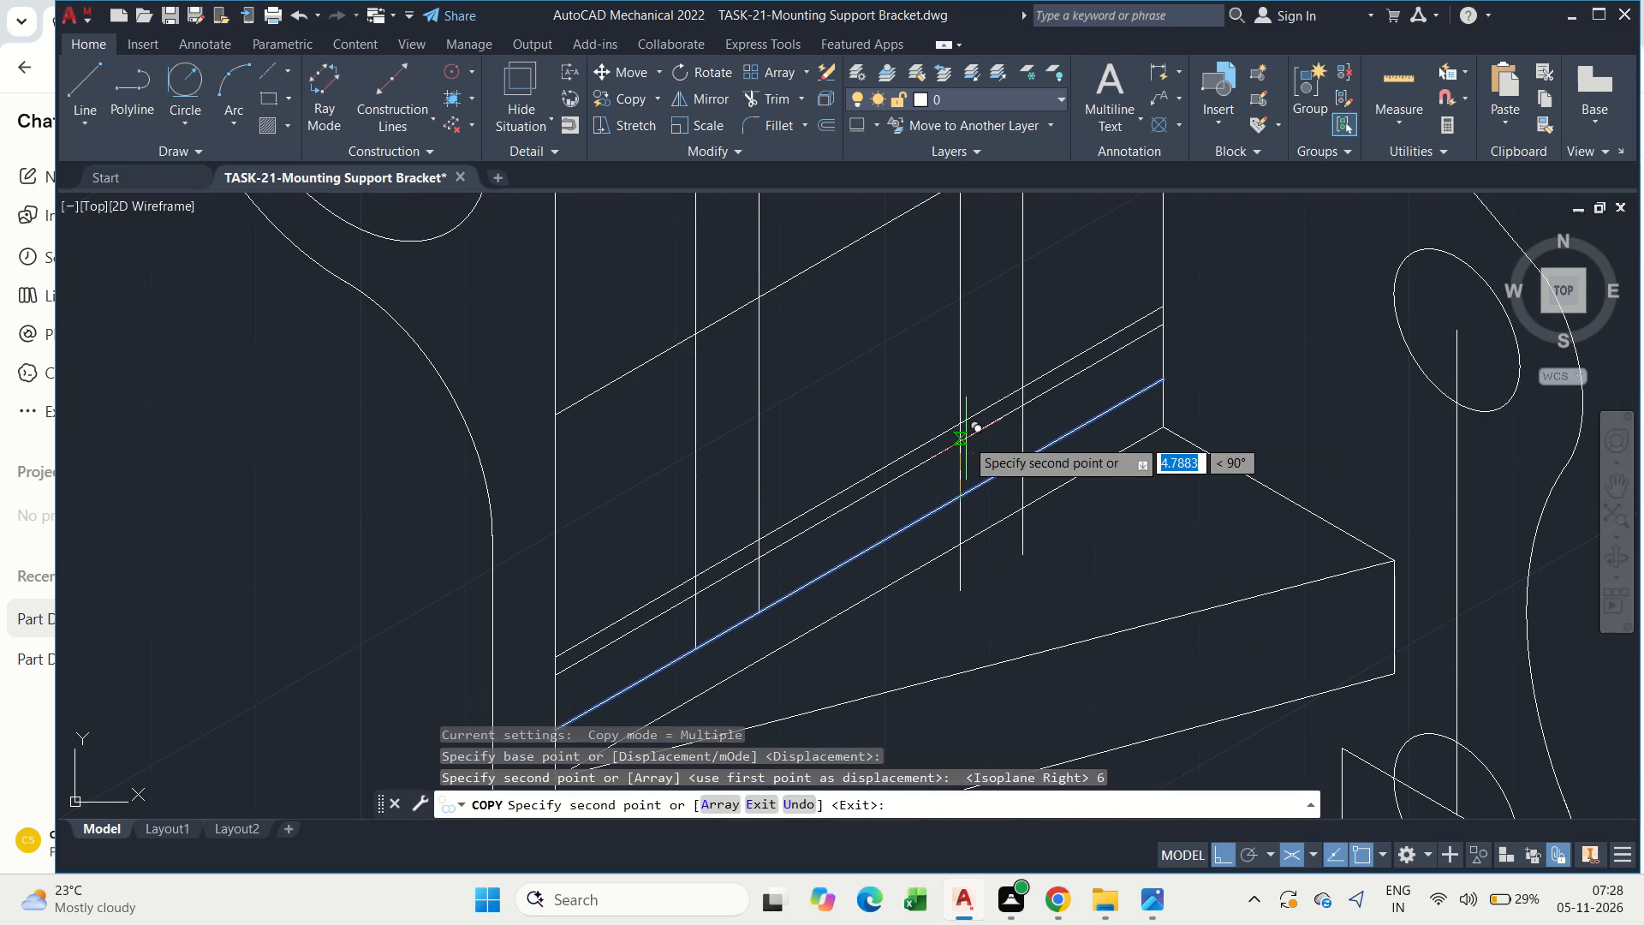
key("Escape")
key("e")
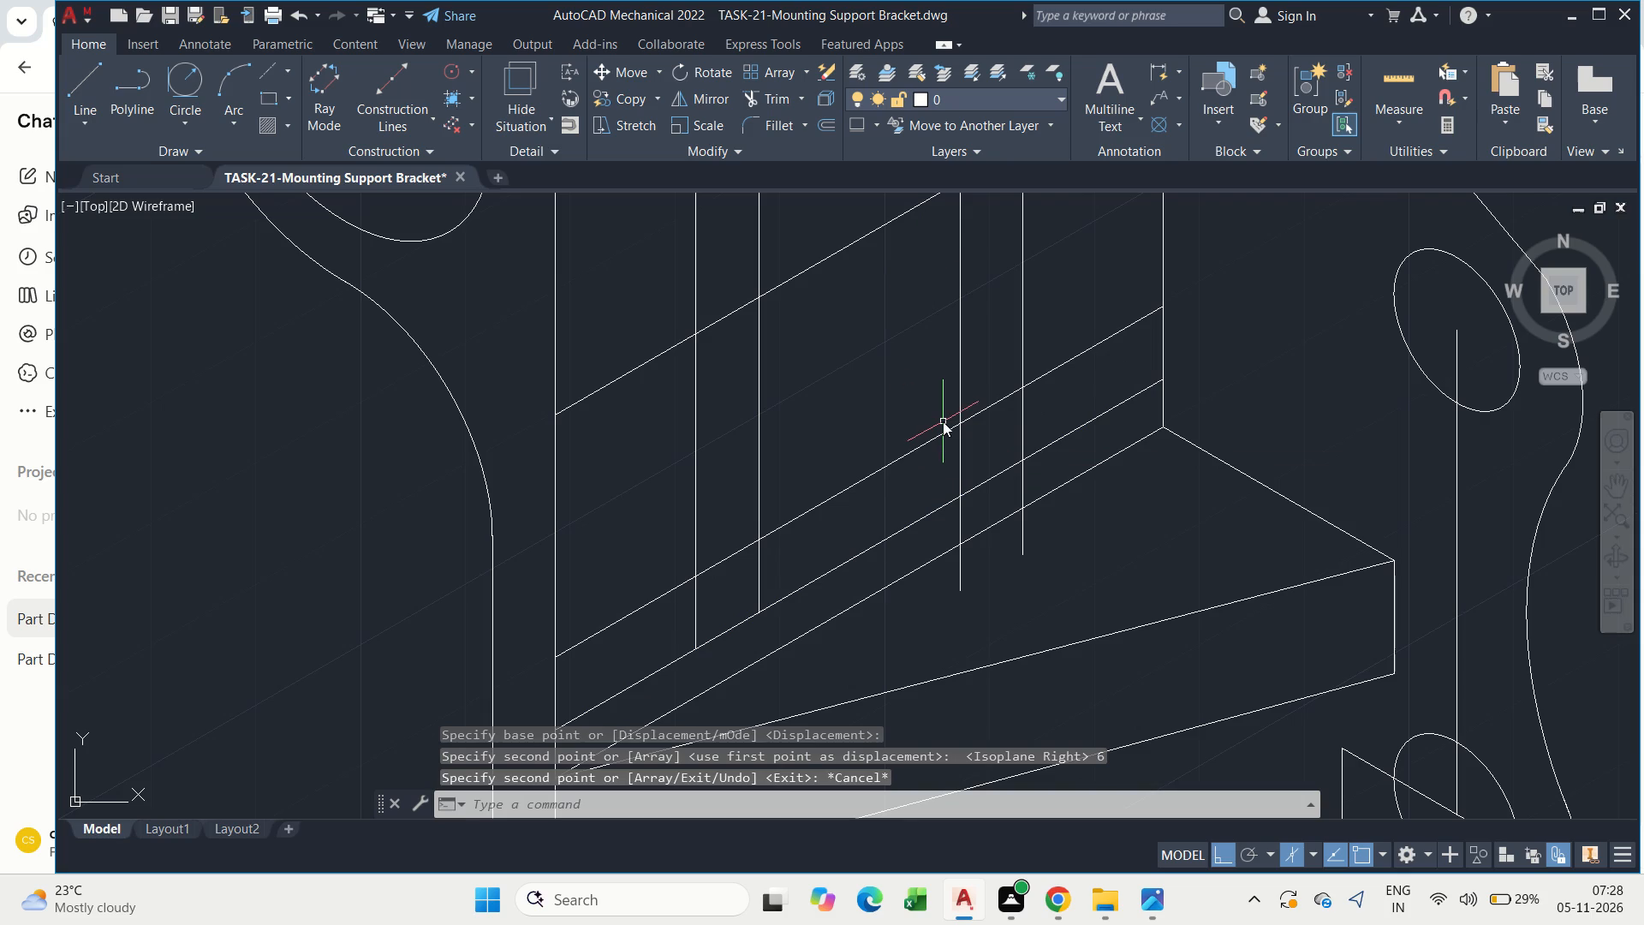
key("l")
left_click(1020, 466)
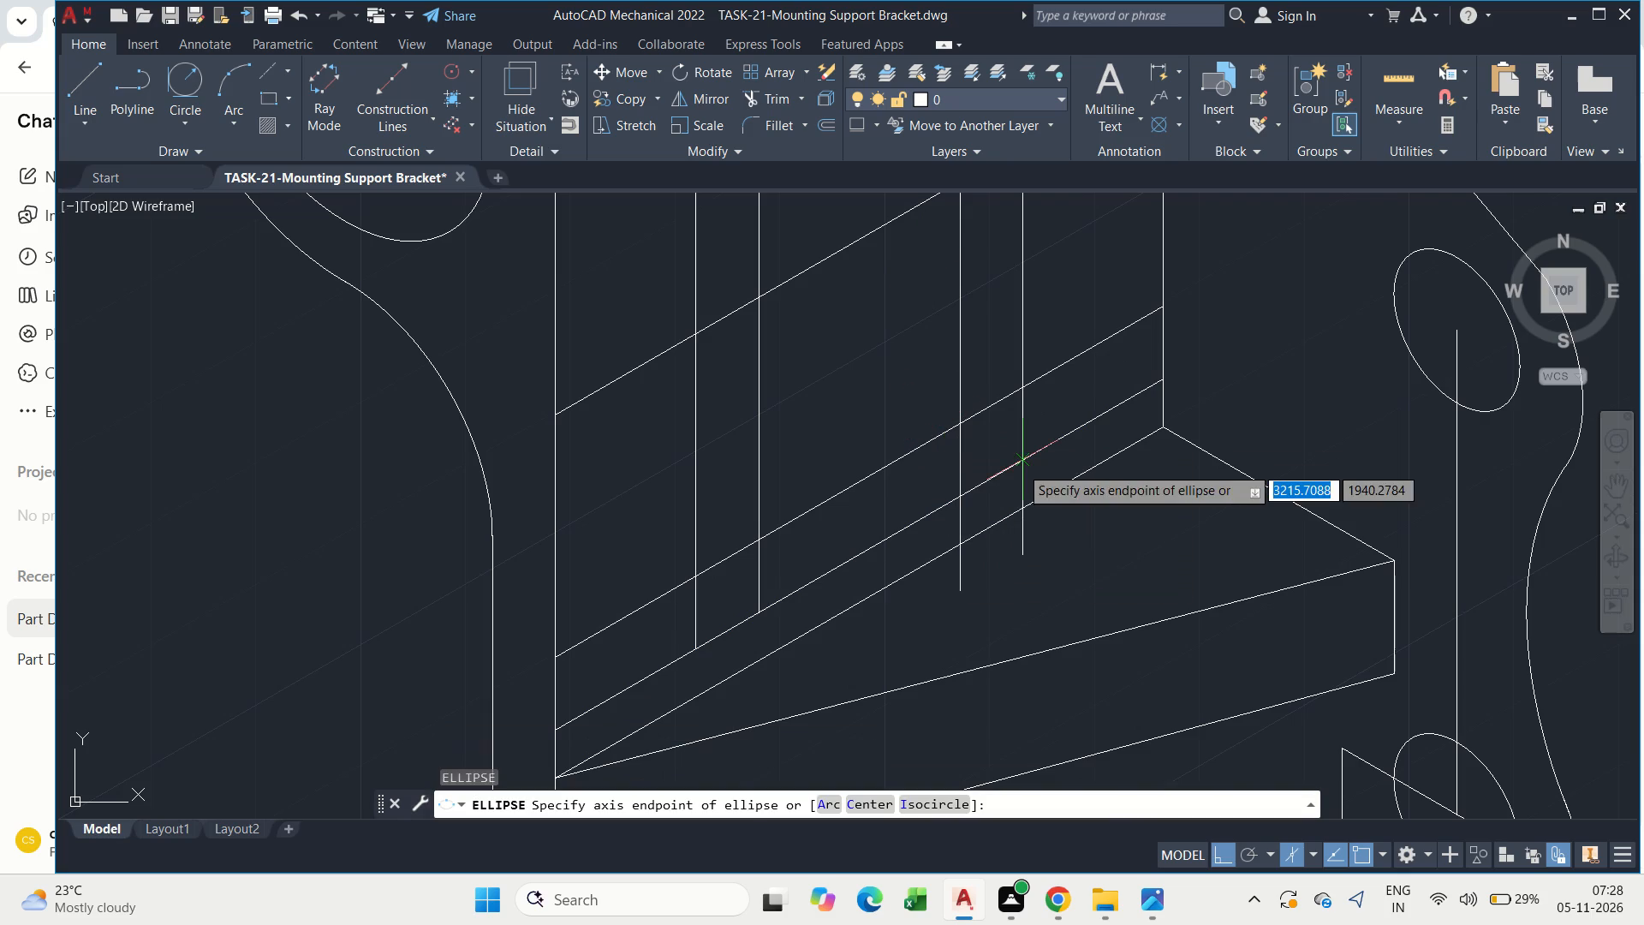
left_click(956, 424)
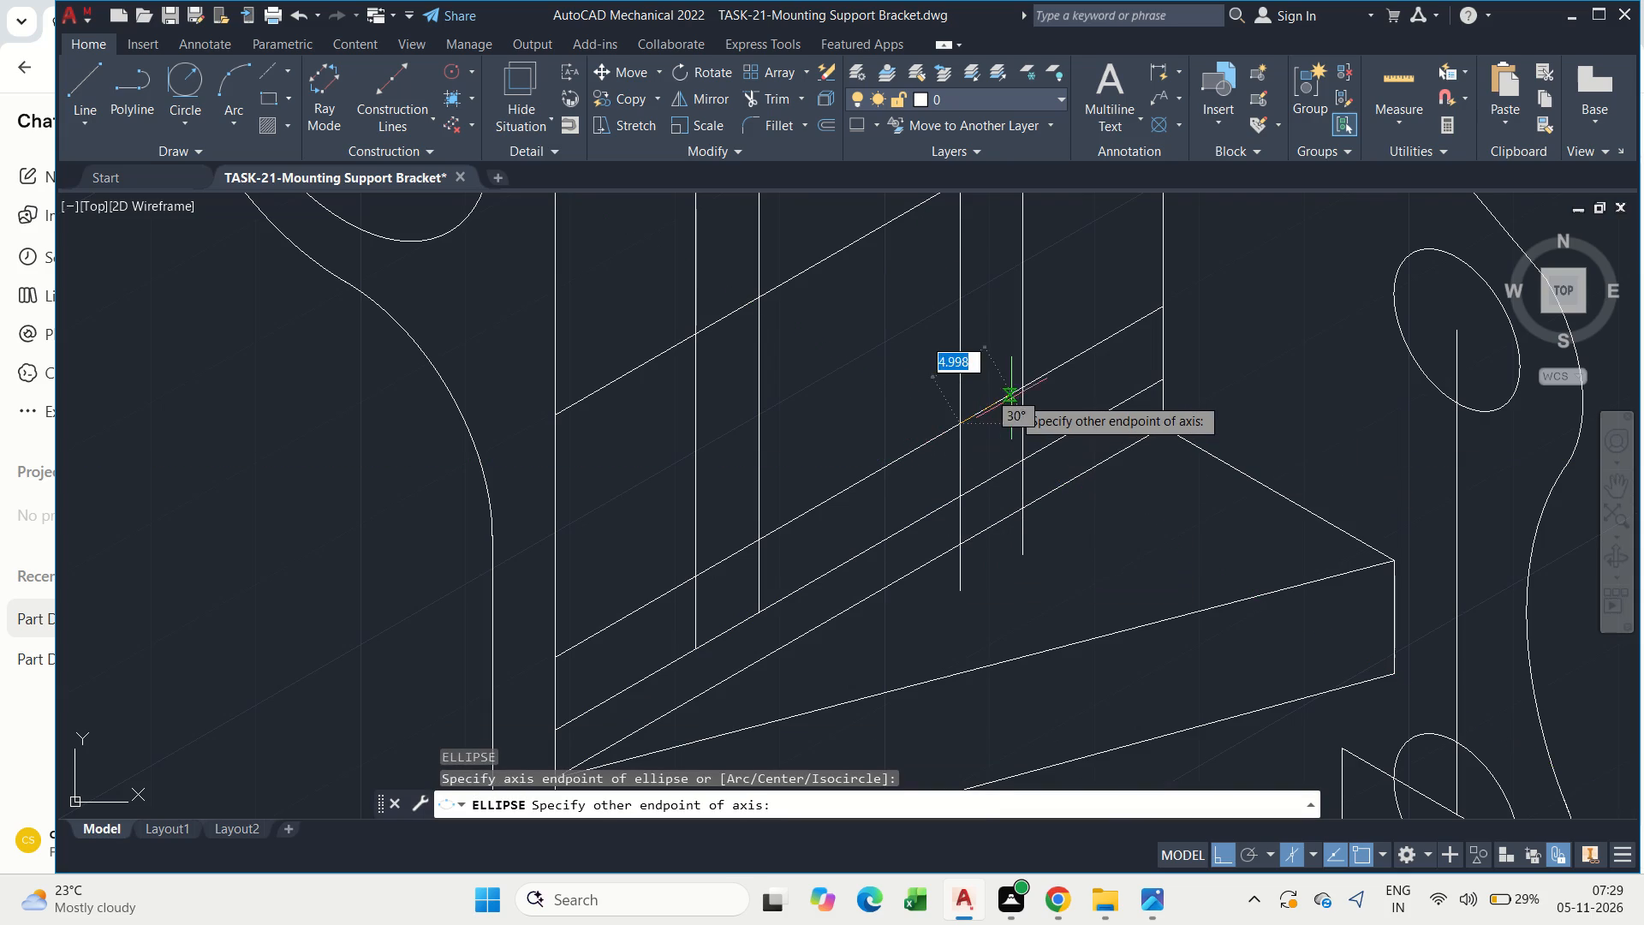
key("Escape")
Draw an isocircle centred where the right inner vertical meets the raised lower line, with its radius reaching the outer right vertical.
key("e")
key("l")
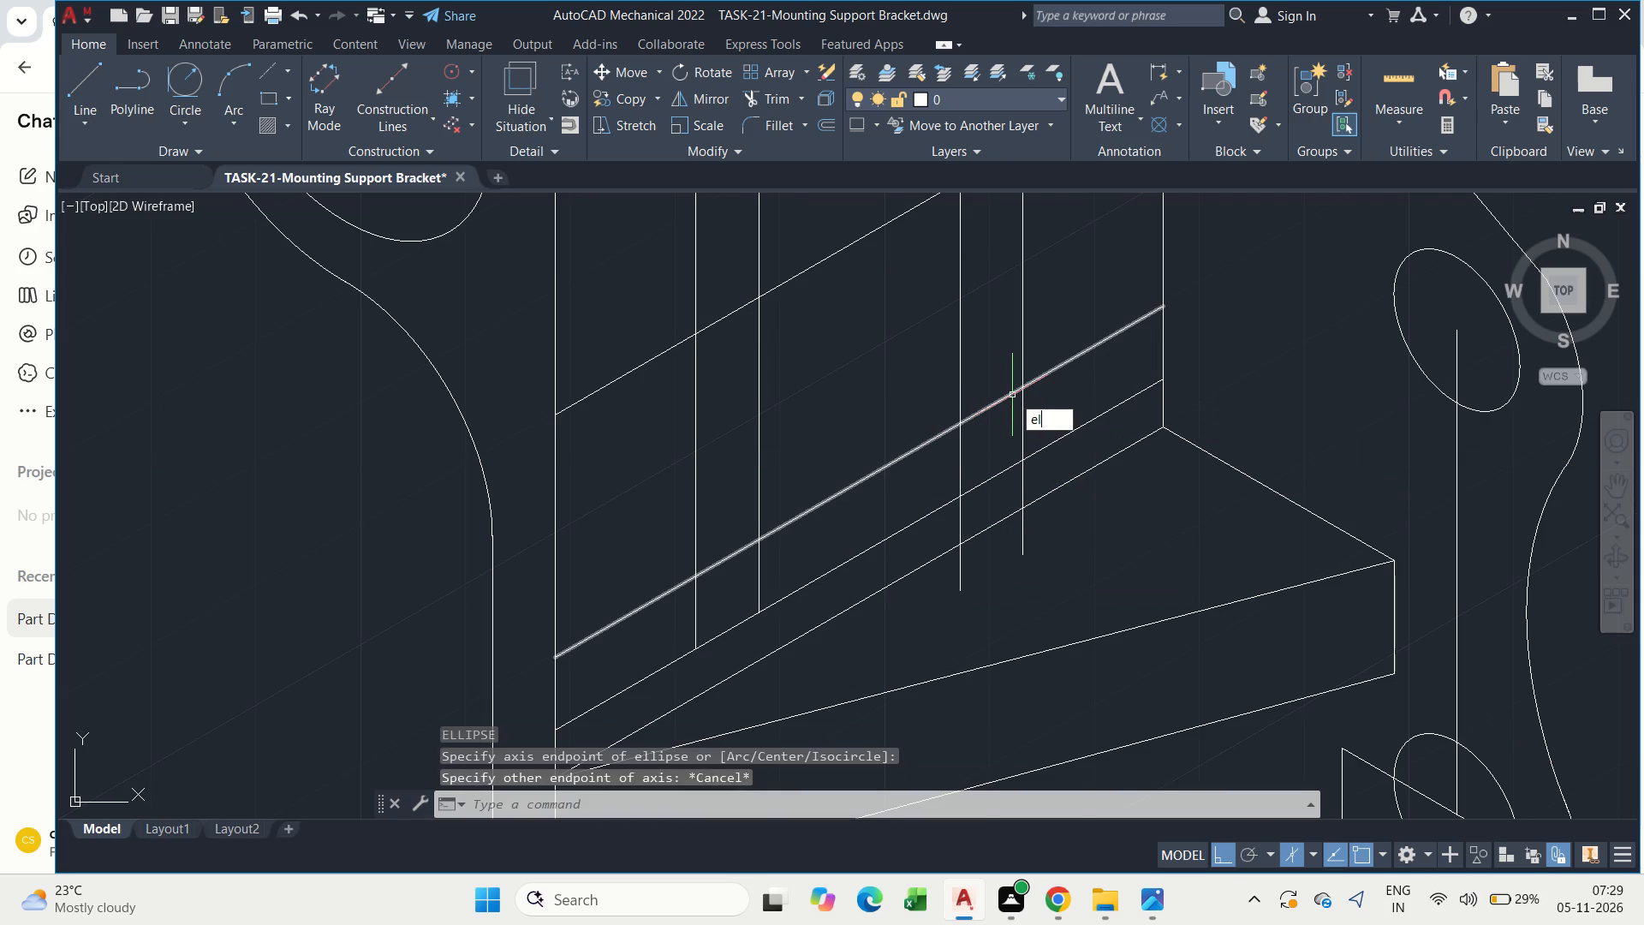
key("i")
left_click(1066, 445)
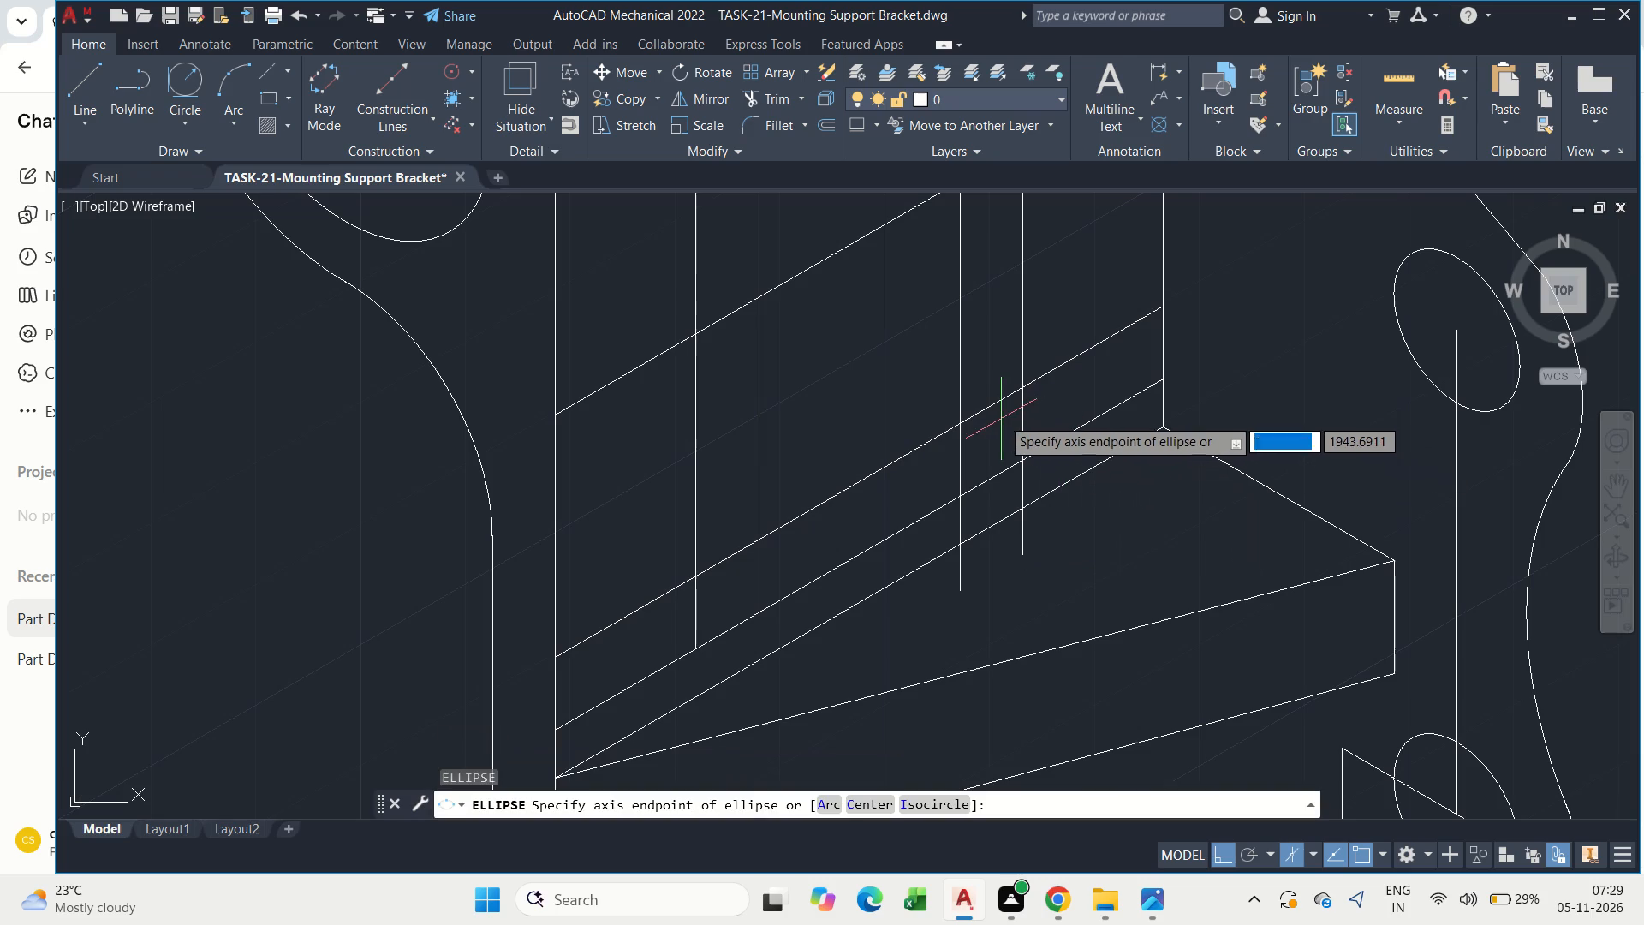
type("i")
key("space")
double_click(961, 421)
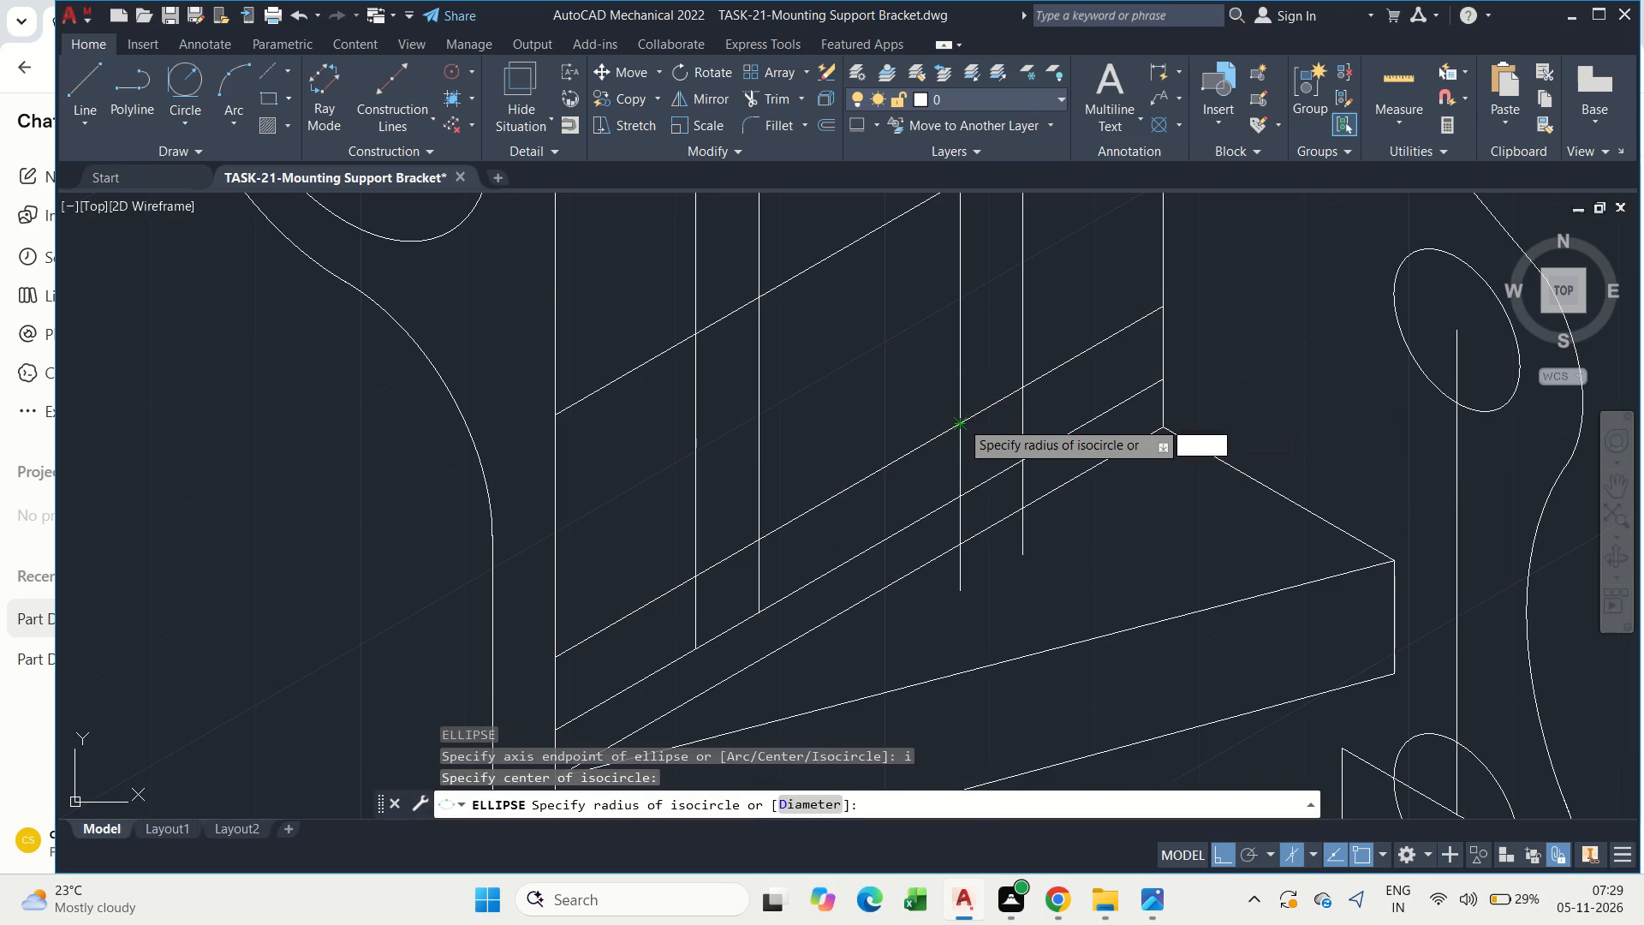
left_click(1028, 383)
key("Escape")
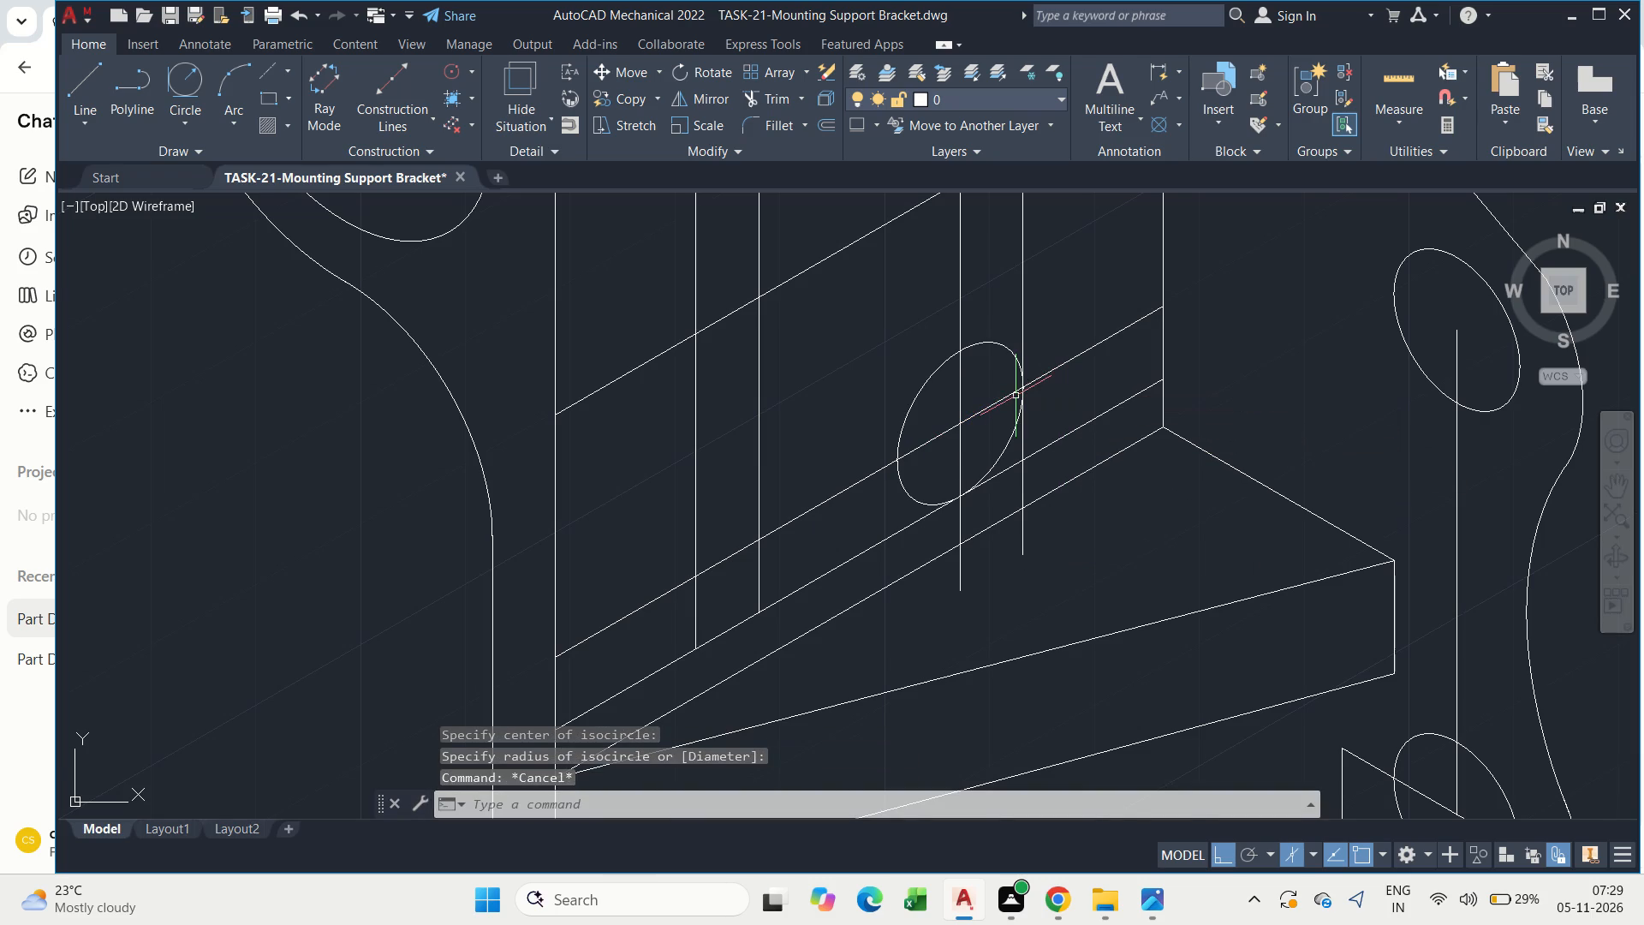
Trim the isocircle to the opening's lower-right corner arc and delete its leftover upper-left arc.
type("tr")
key("space")
left_click_drag(998, 368, 979, 289)
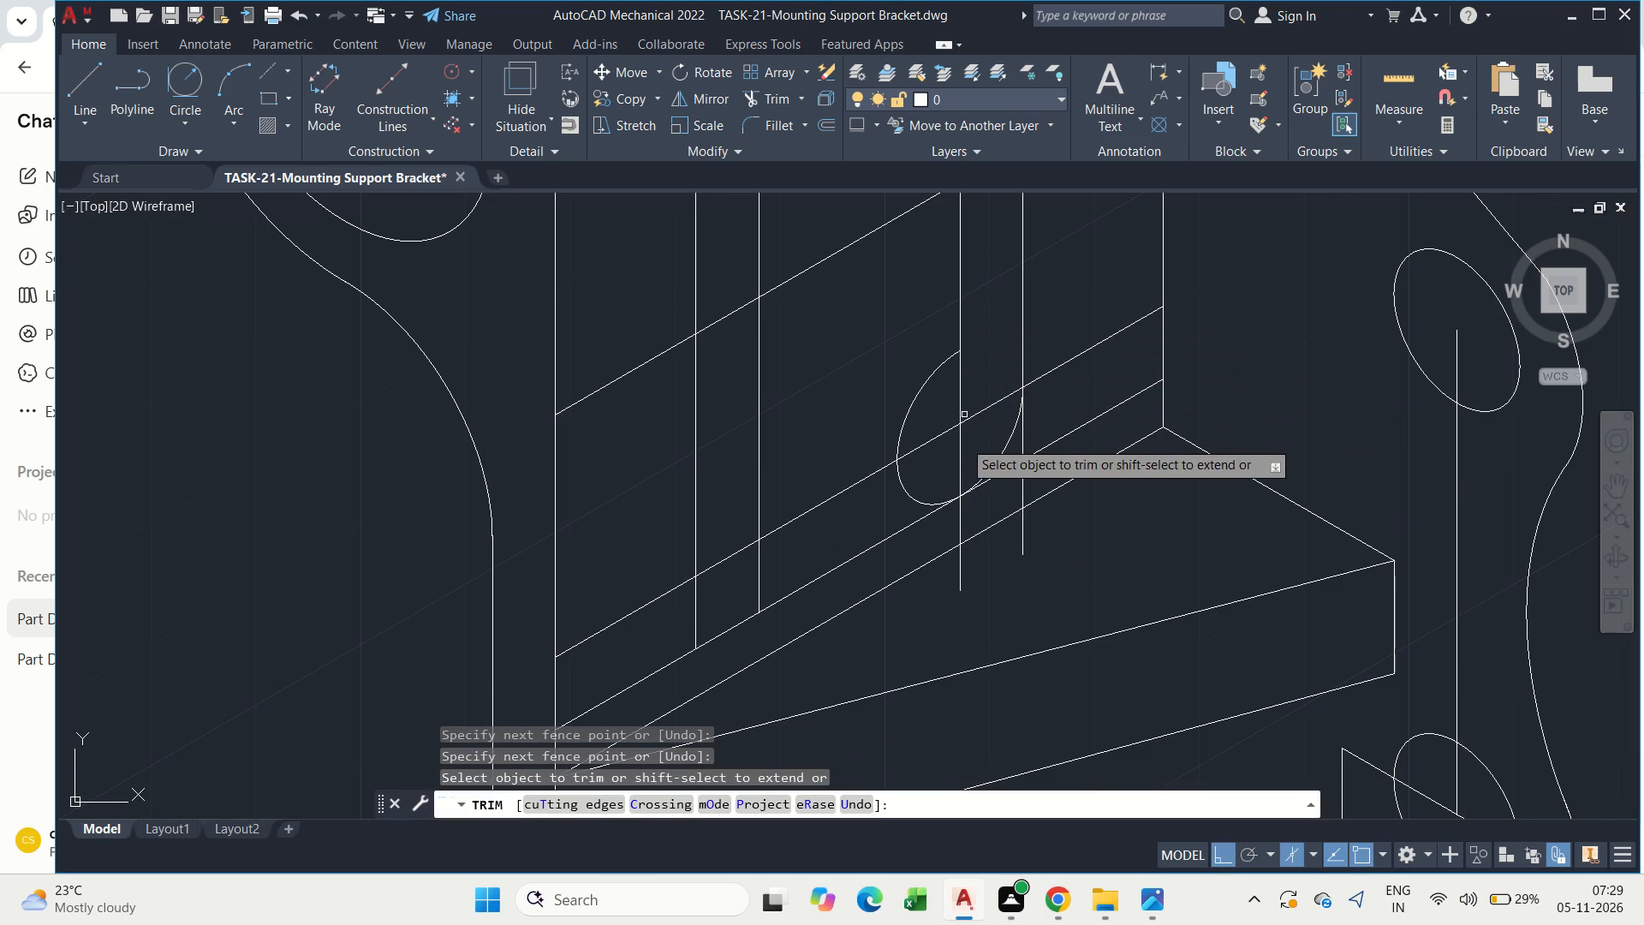
left_click_drag(929, 472, 856, 511)
key("Escape")
left_click_drag(926, 421, 909, 404)
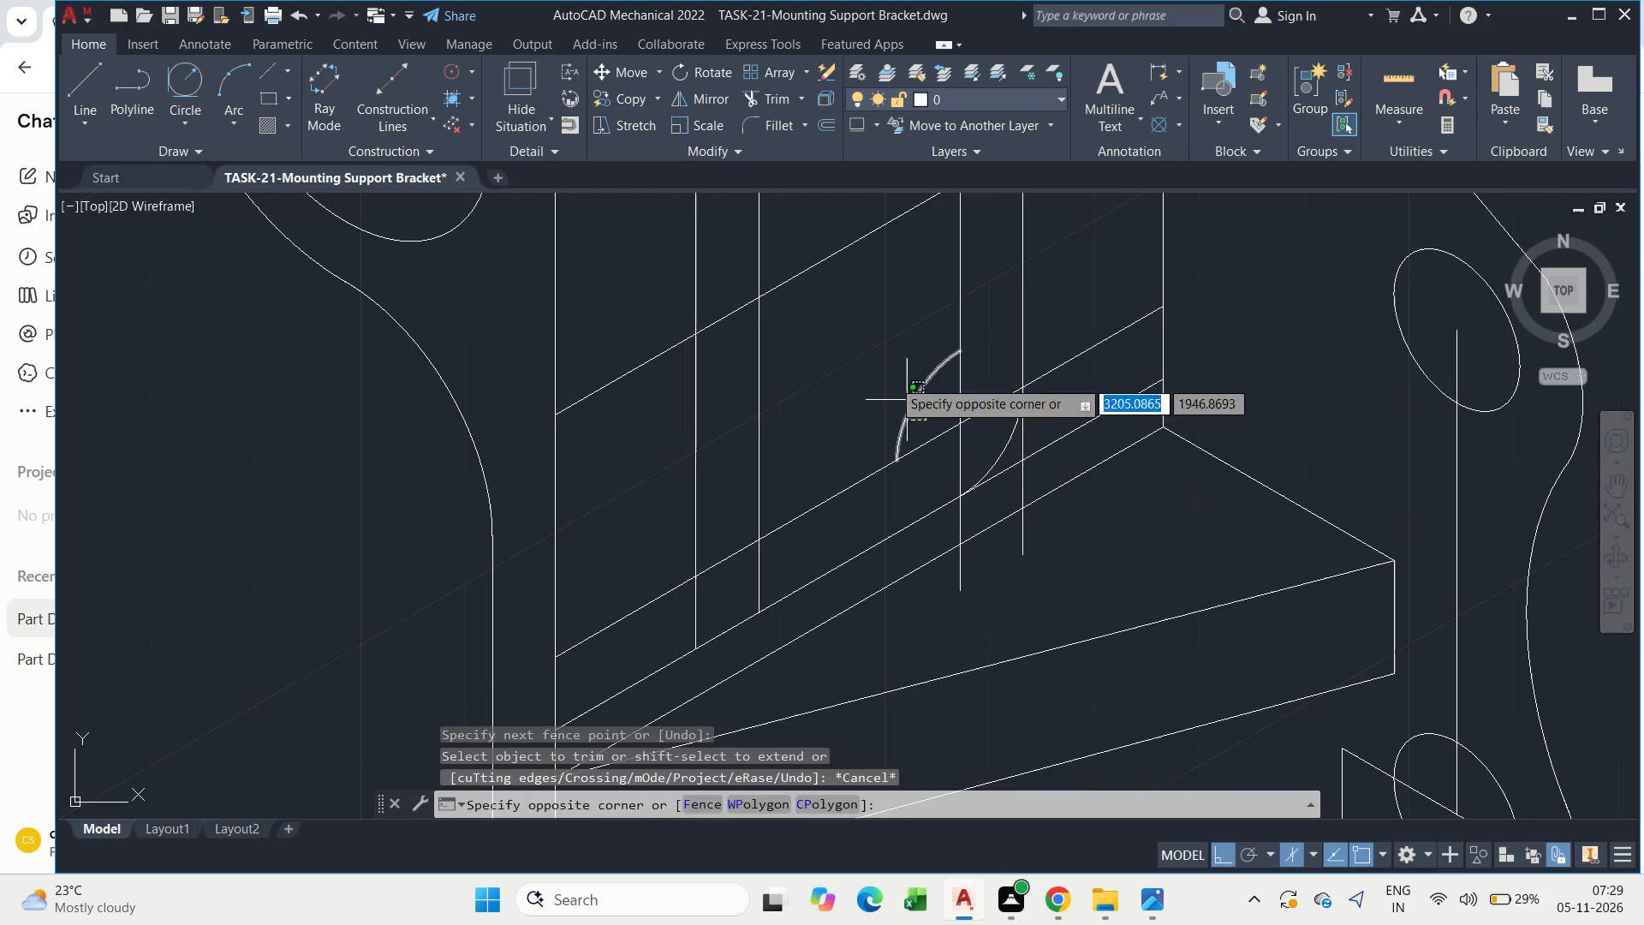
left_click(892, 379)
key("Delete")
key("Escape")
key("Escape")
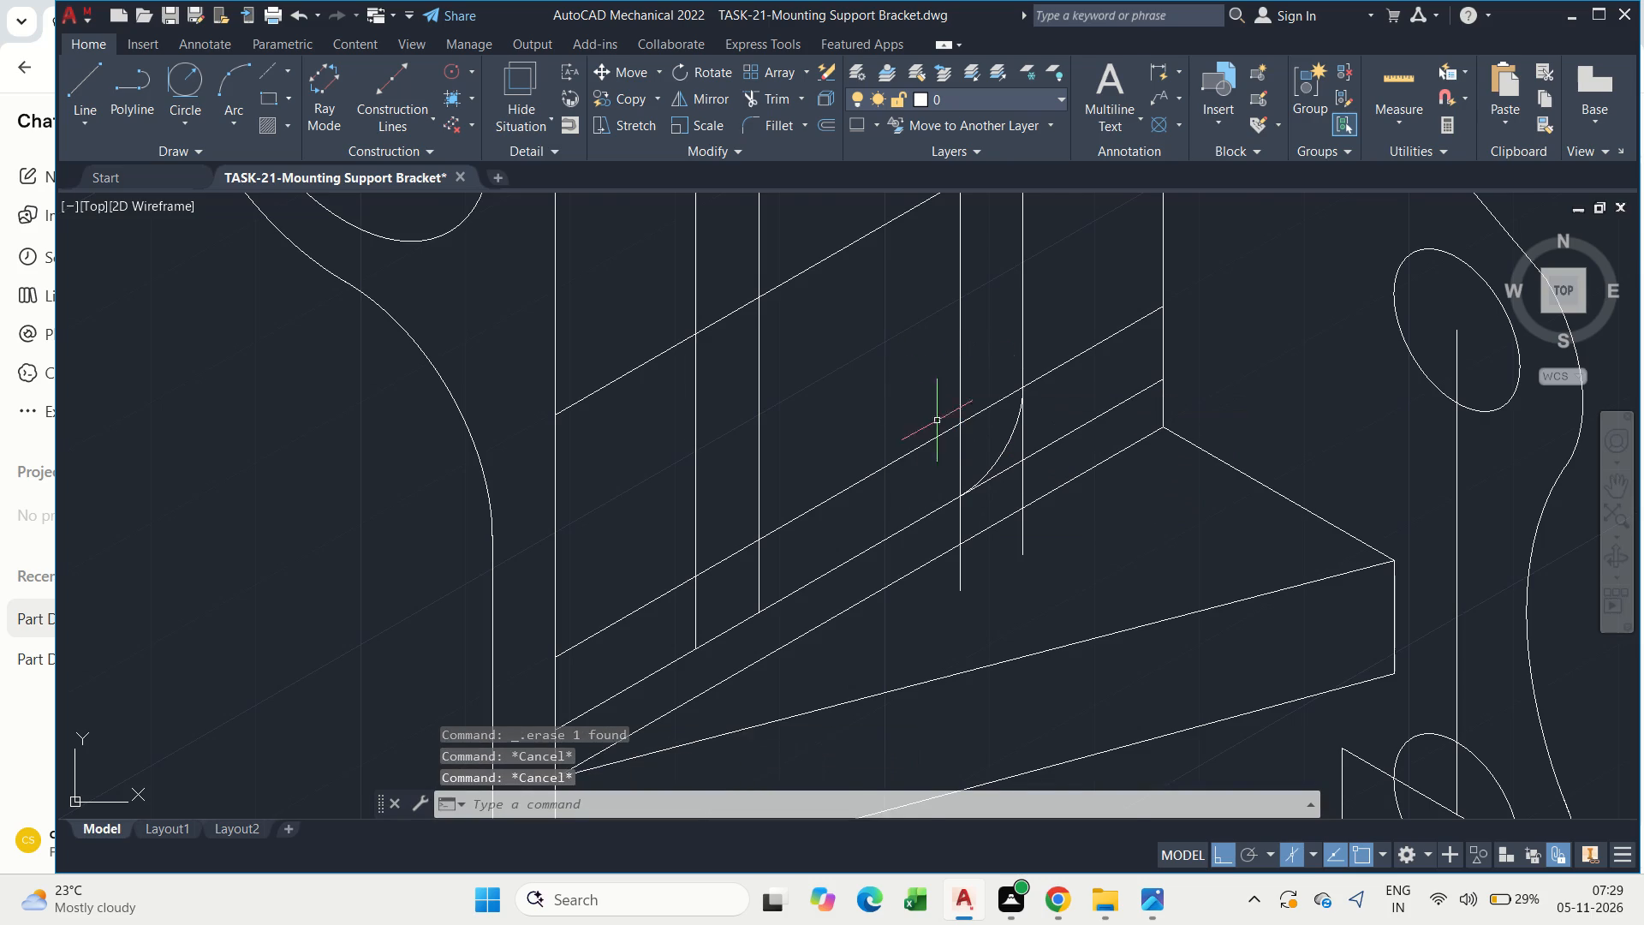
Copy the upper isometric construction line 6 units straight down the upright plate's face.
scroll(943, 425, "down", 2)
scroll(958, 369, "up", 1)
left_click_drag(923, 368, 914, 361)
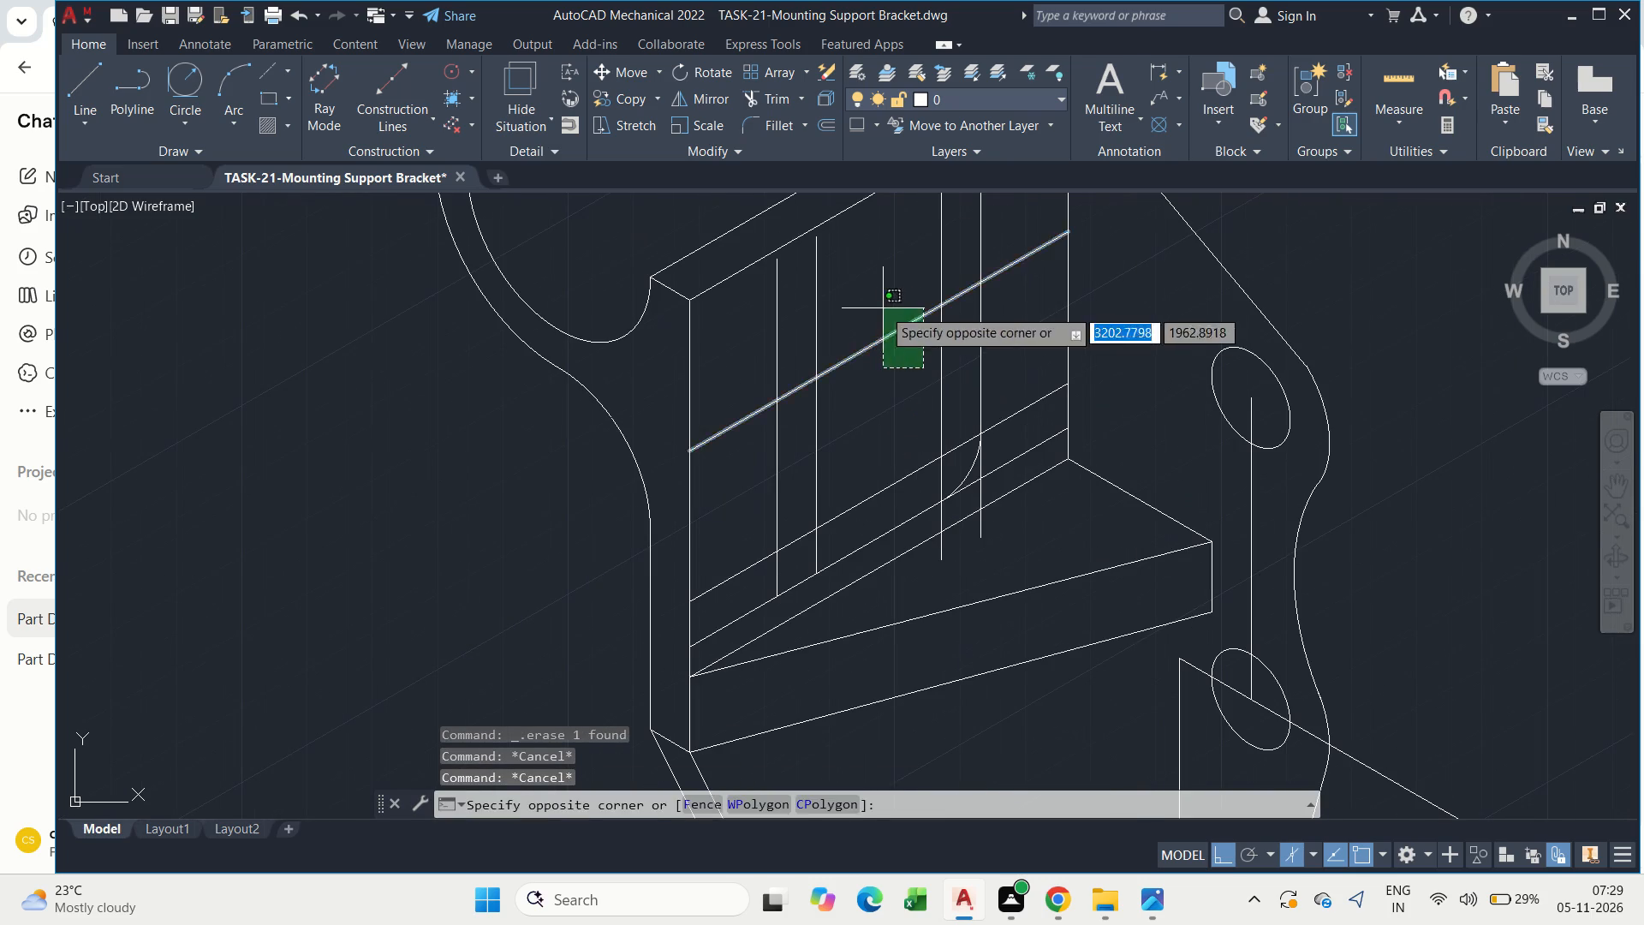
left_click(883, 308)
key("c")
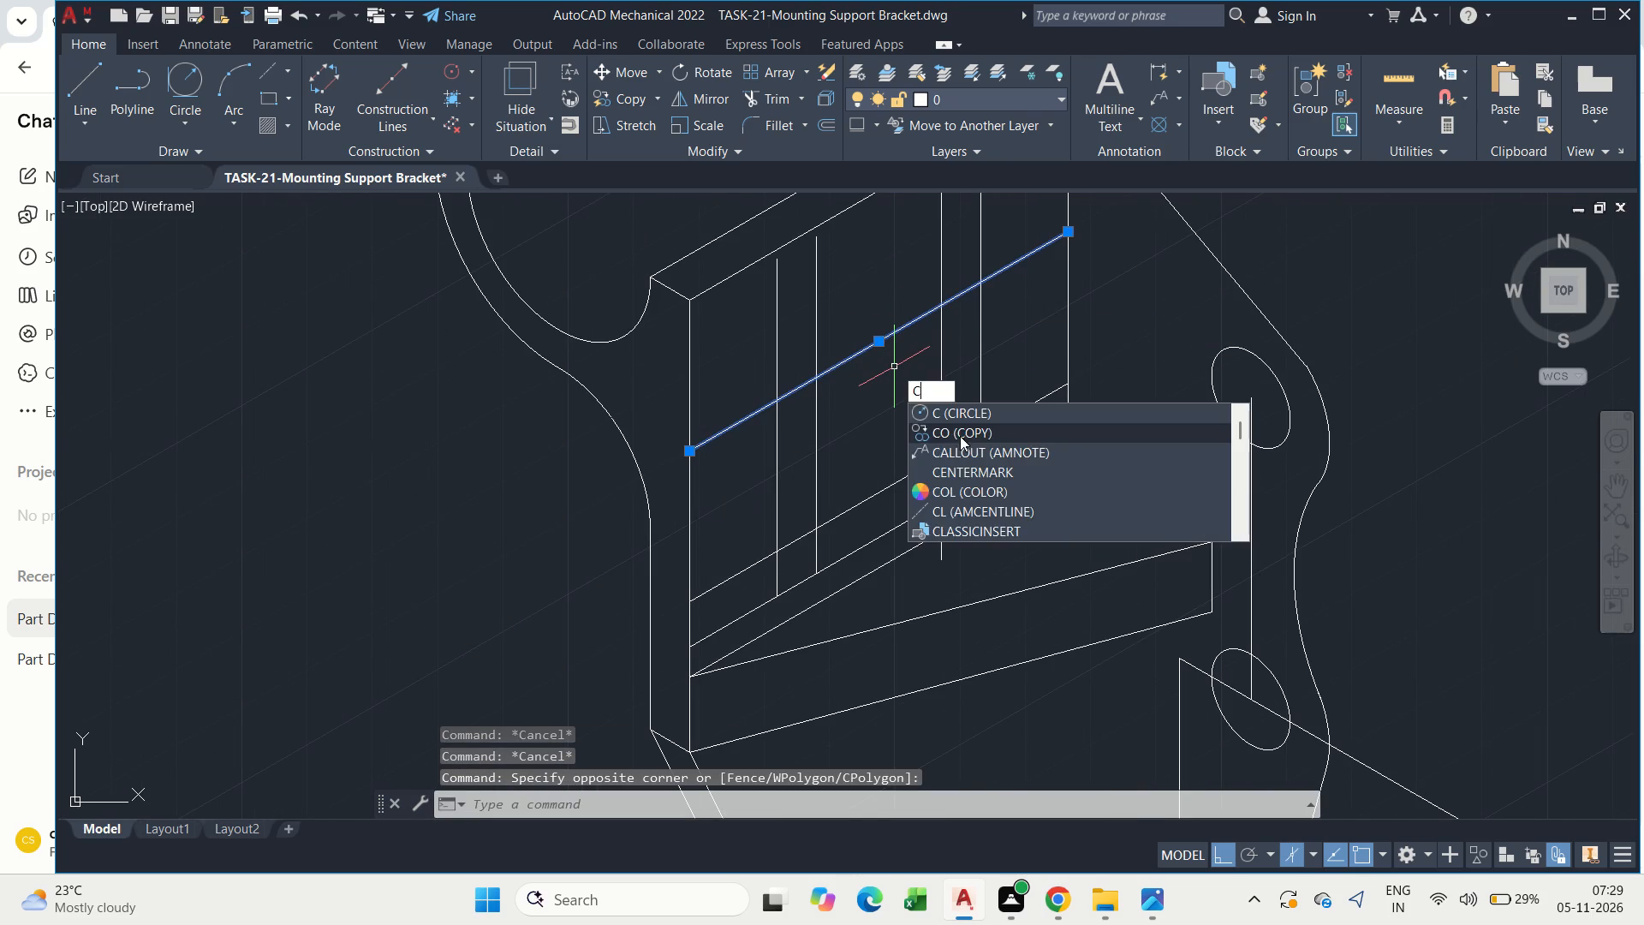
left_click_drag(957, 435, 944, 431)
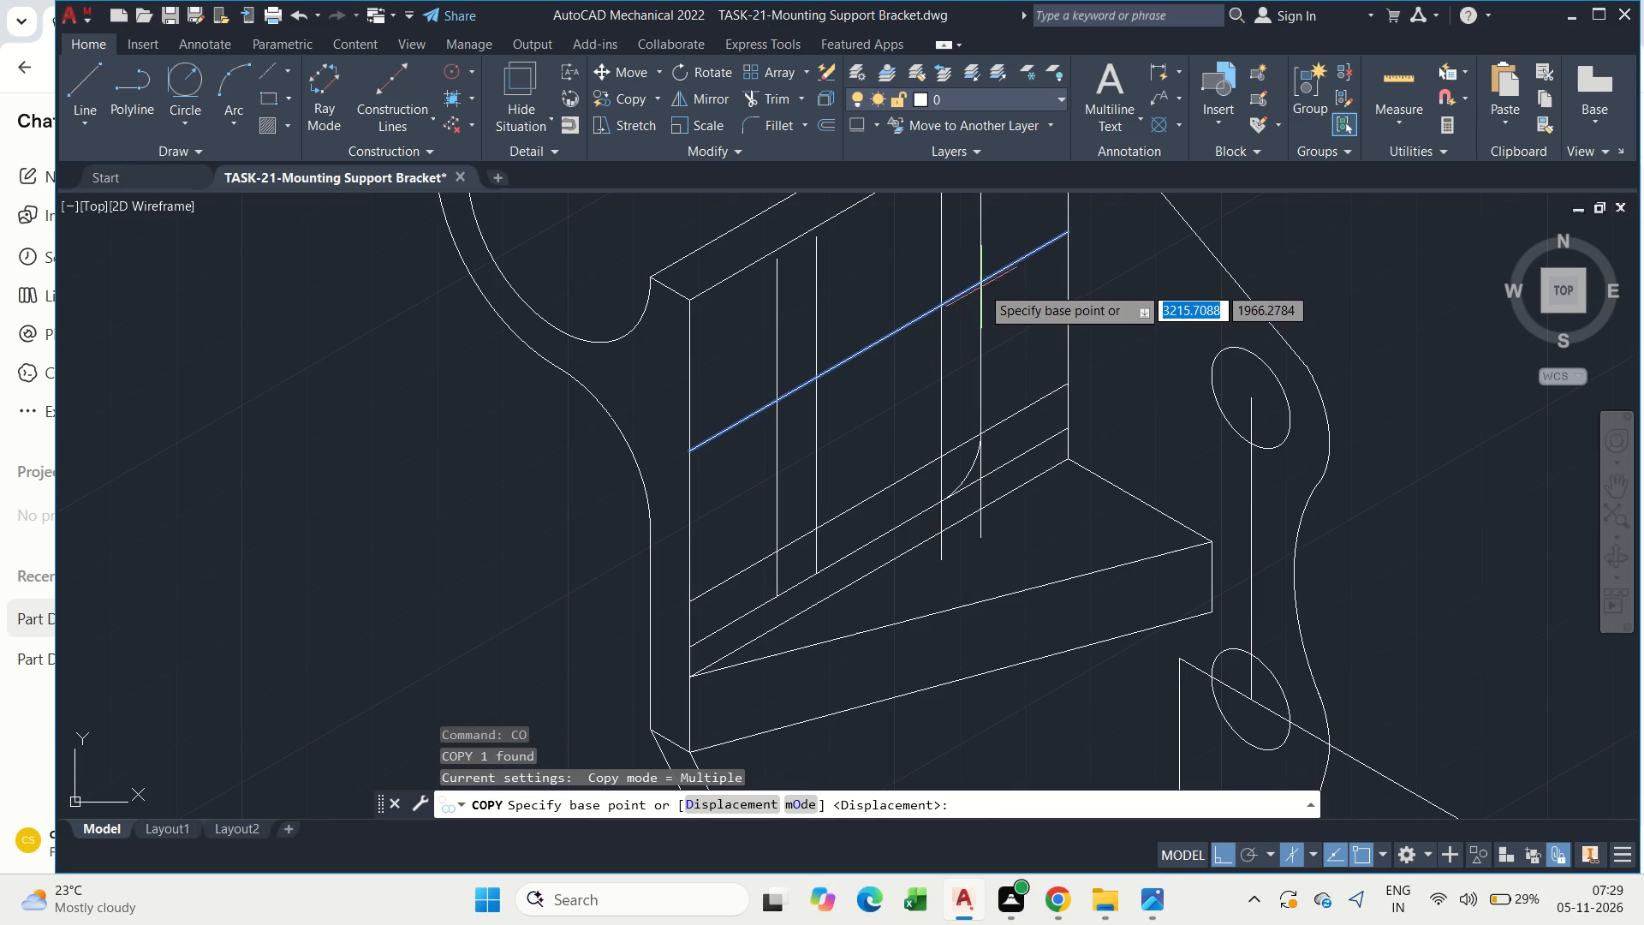
left_click_drag(980, 280, 979, 294)
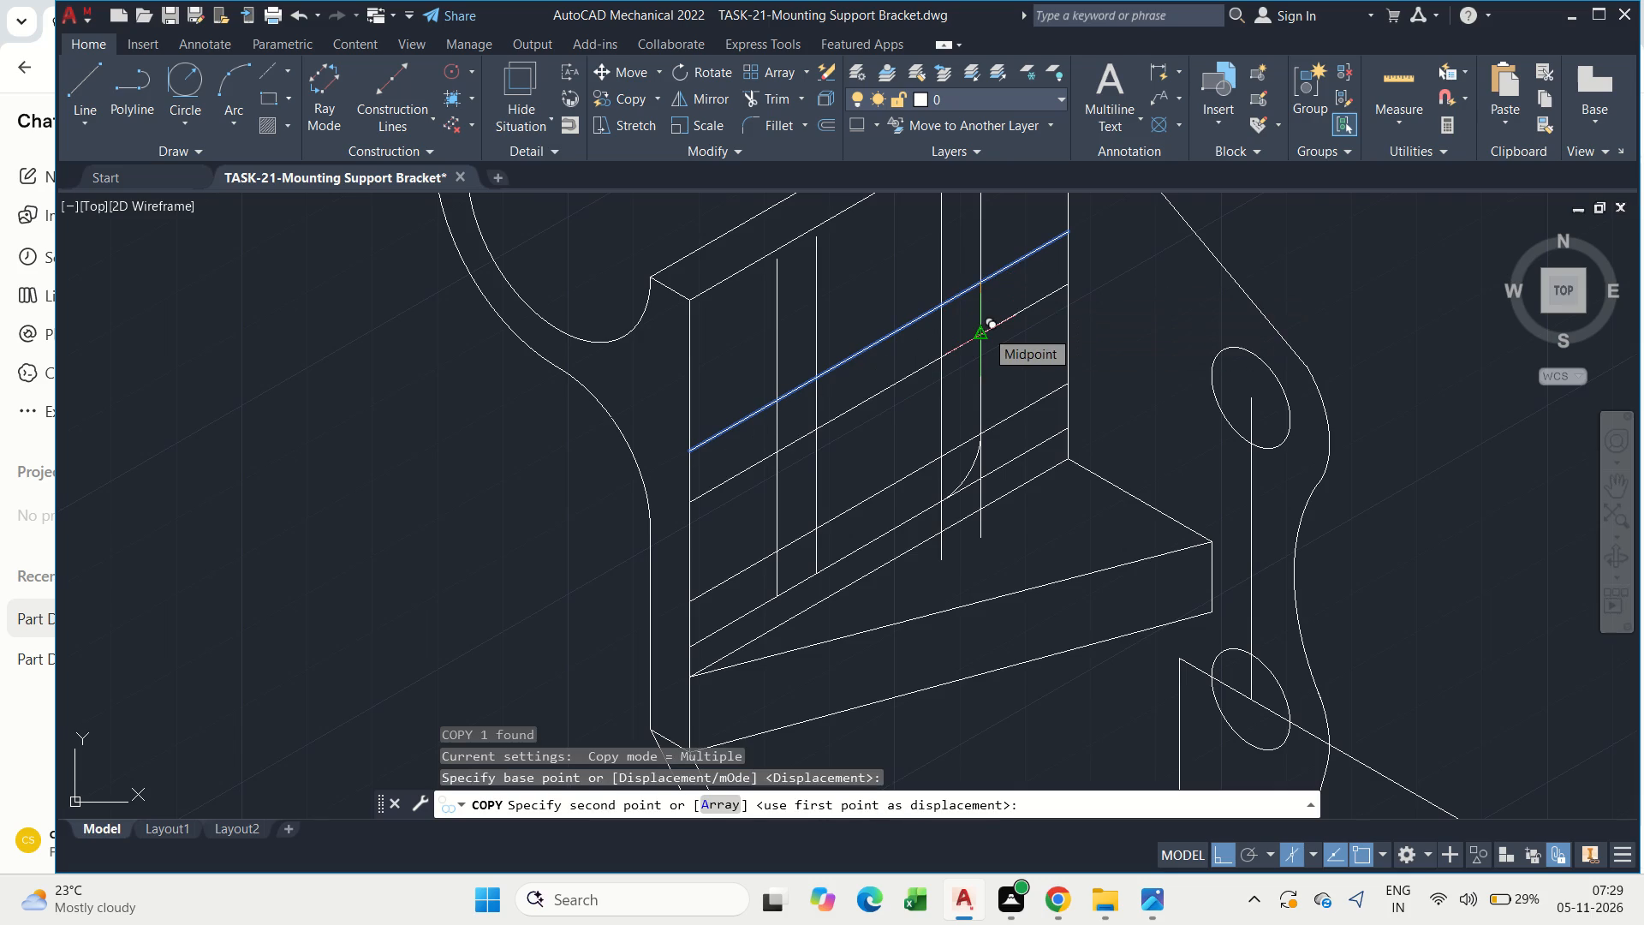
key("6")
key("Return")
key("Escape")
Draw an isocircle centred where the right inner vertical meets the lowered upper line, with its radius reaching the upper isometric line.
scroll(976, 324, "up", 2)
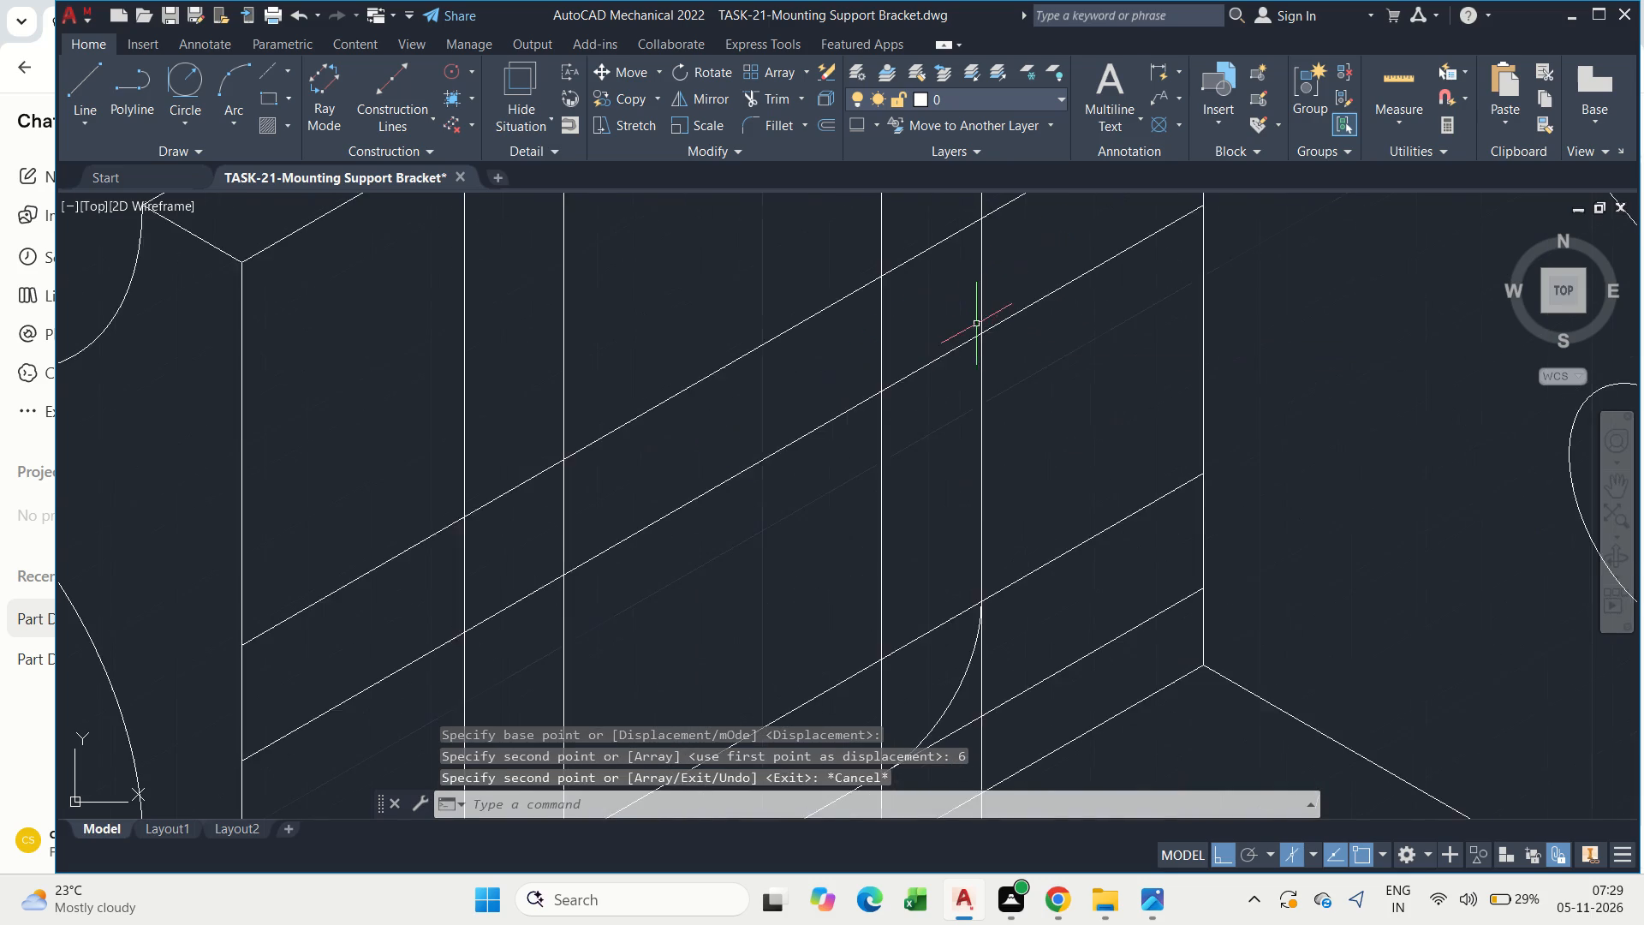
middle_click_drag(975, 324, 800, 448)
type("el")
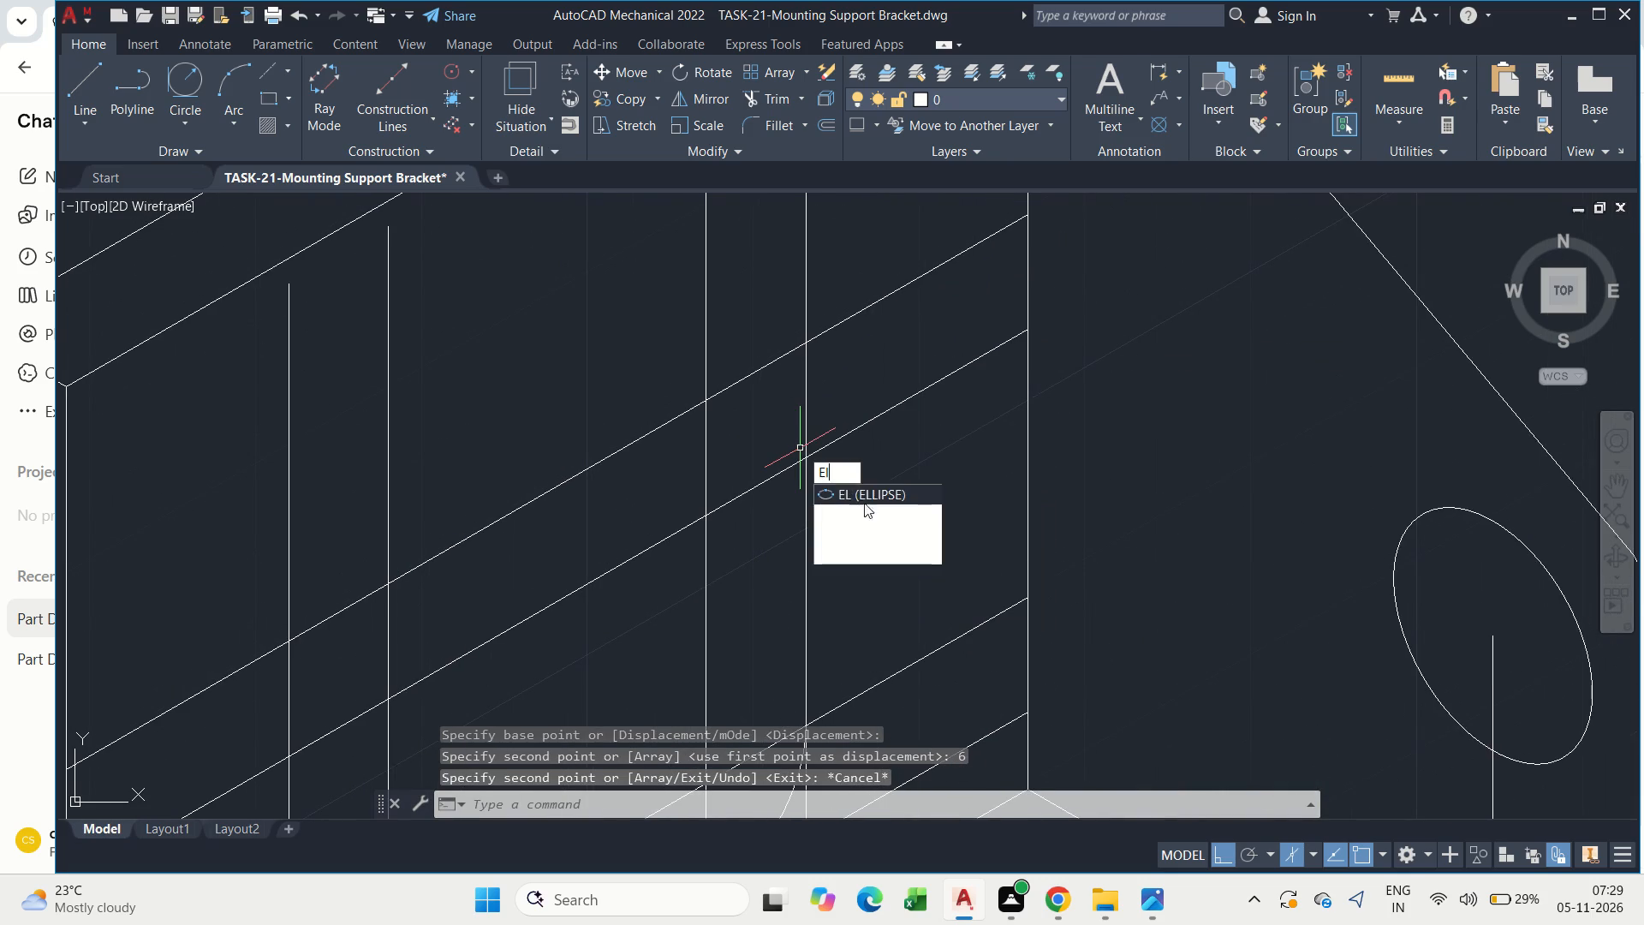
left_click(865, 501)
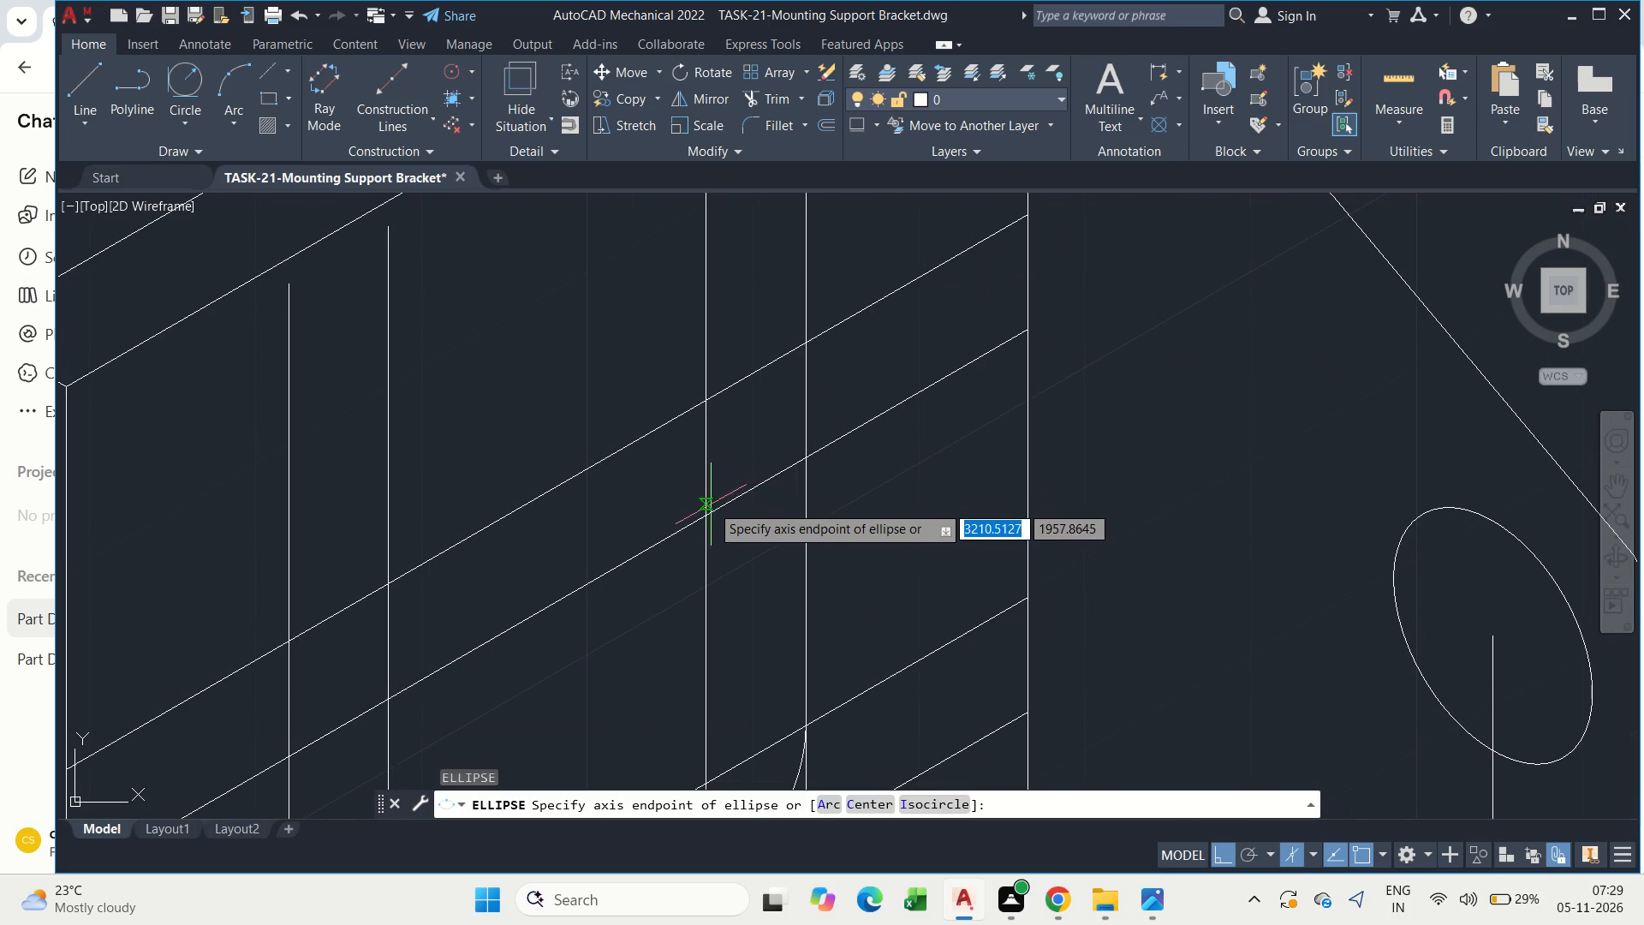
key("i")
key("space")
left_click(709, 511)
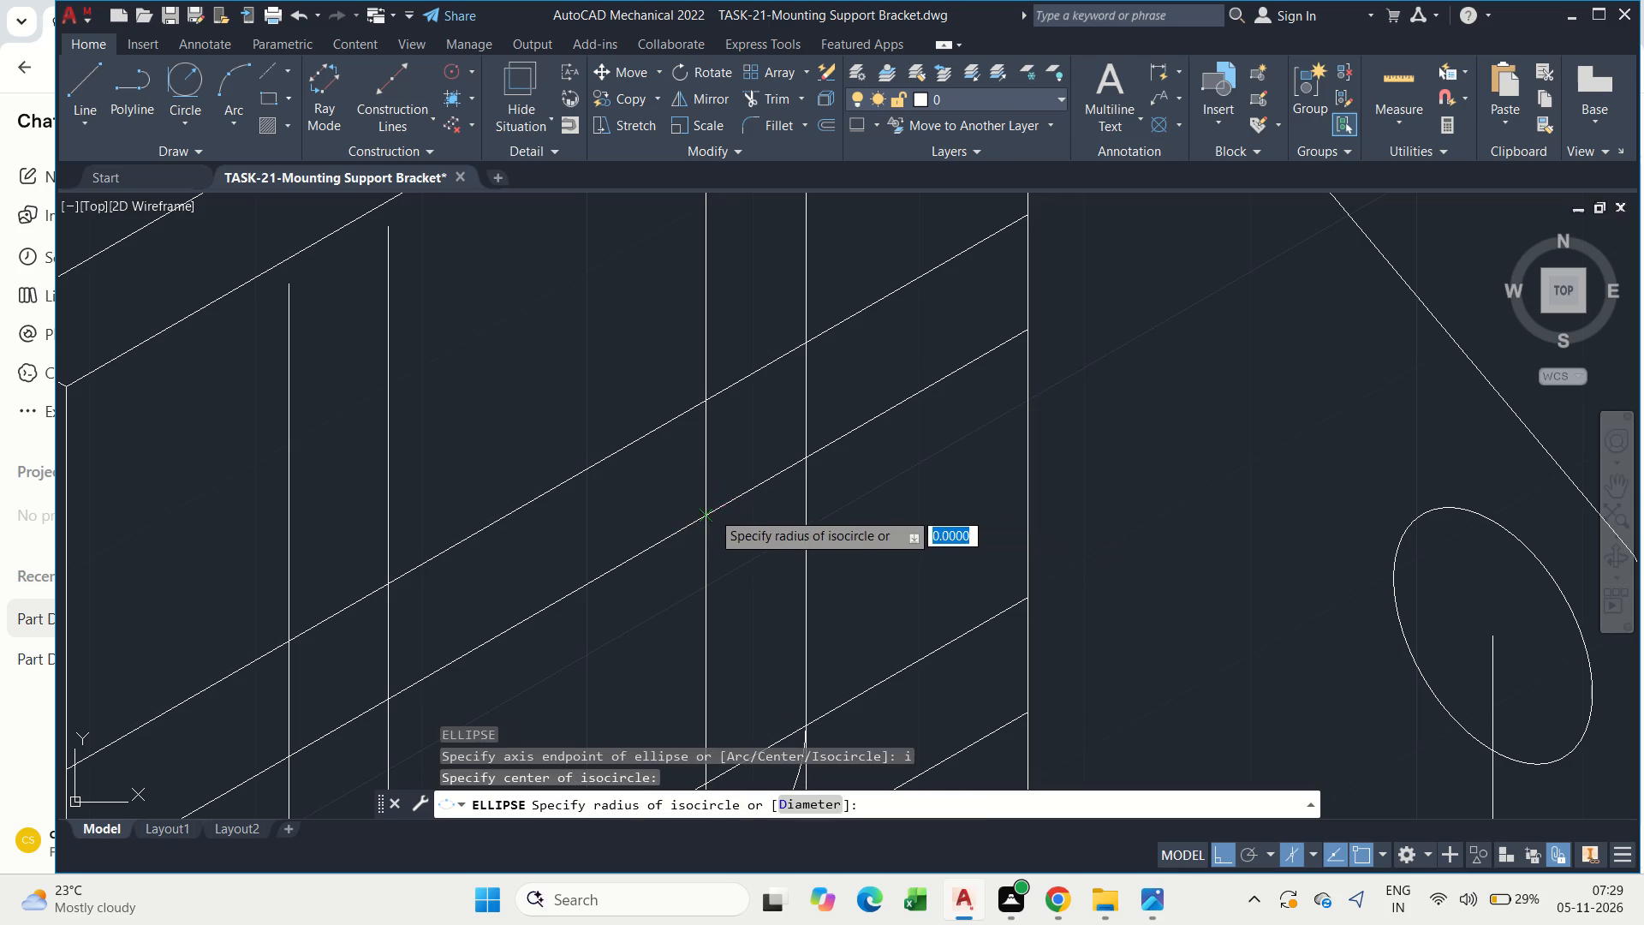
left_click(702, 400)
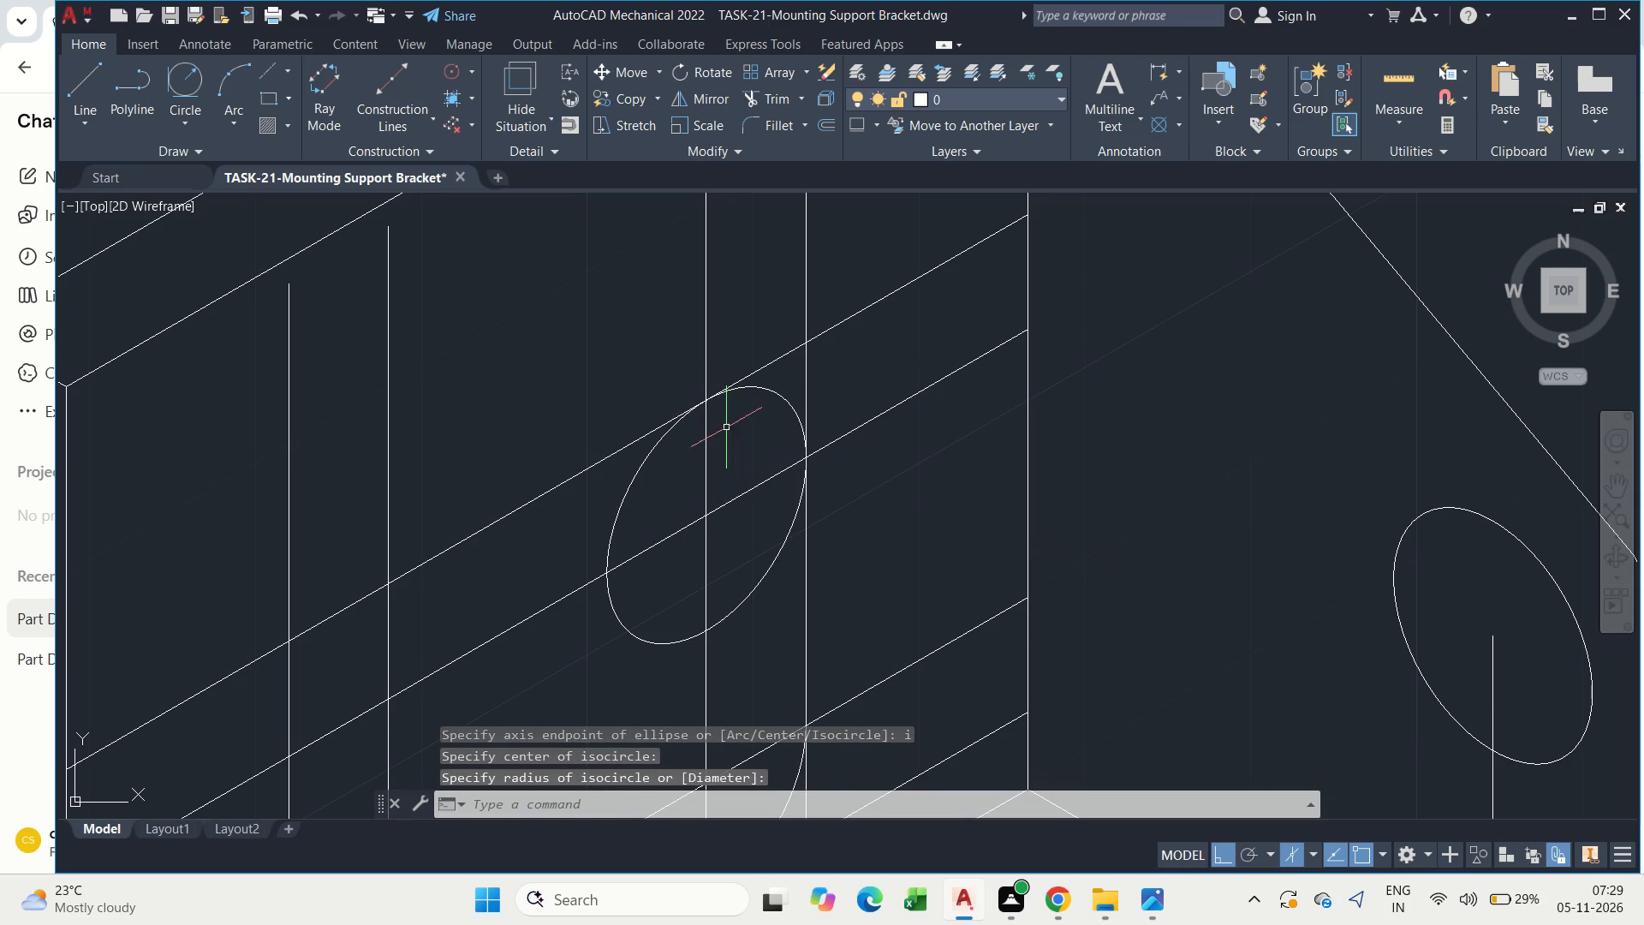
key("Escape")
Trim the new isocircle down to the opening's upper-right corner arc.
type("tr")
key("space")
left_click_drag(624, 505, 581, 518)
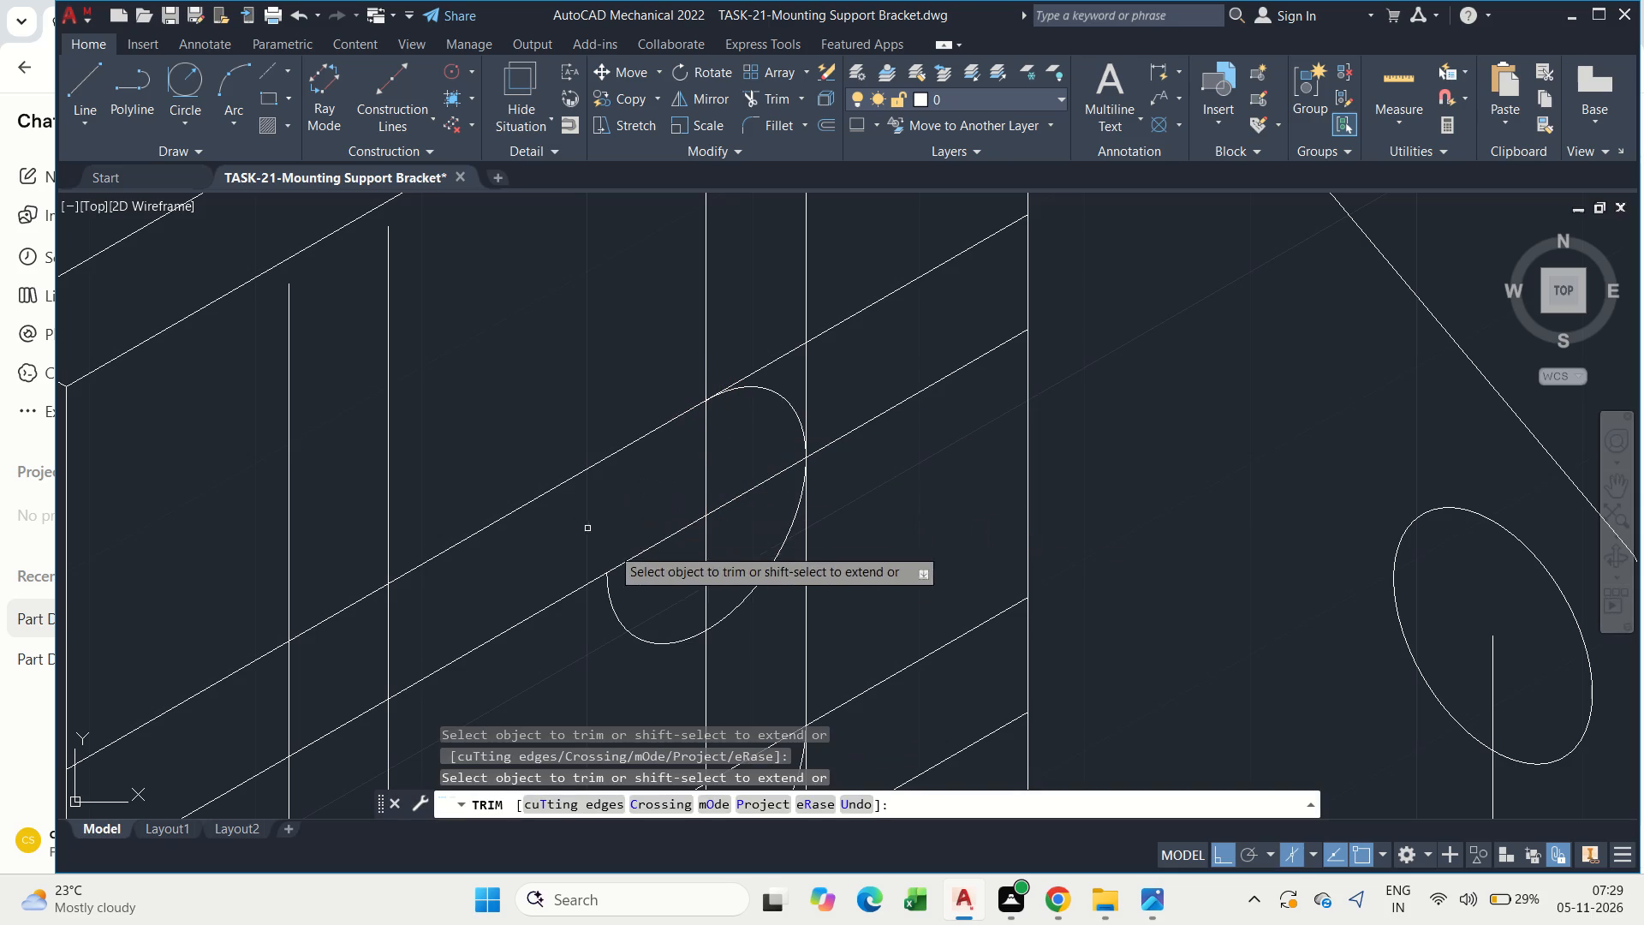
left_click_drag(670, 602, 632, 706)
left_click_drag(758, 552, 777, 574)
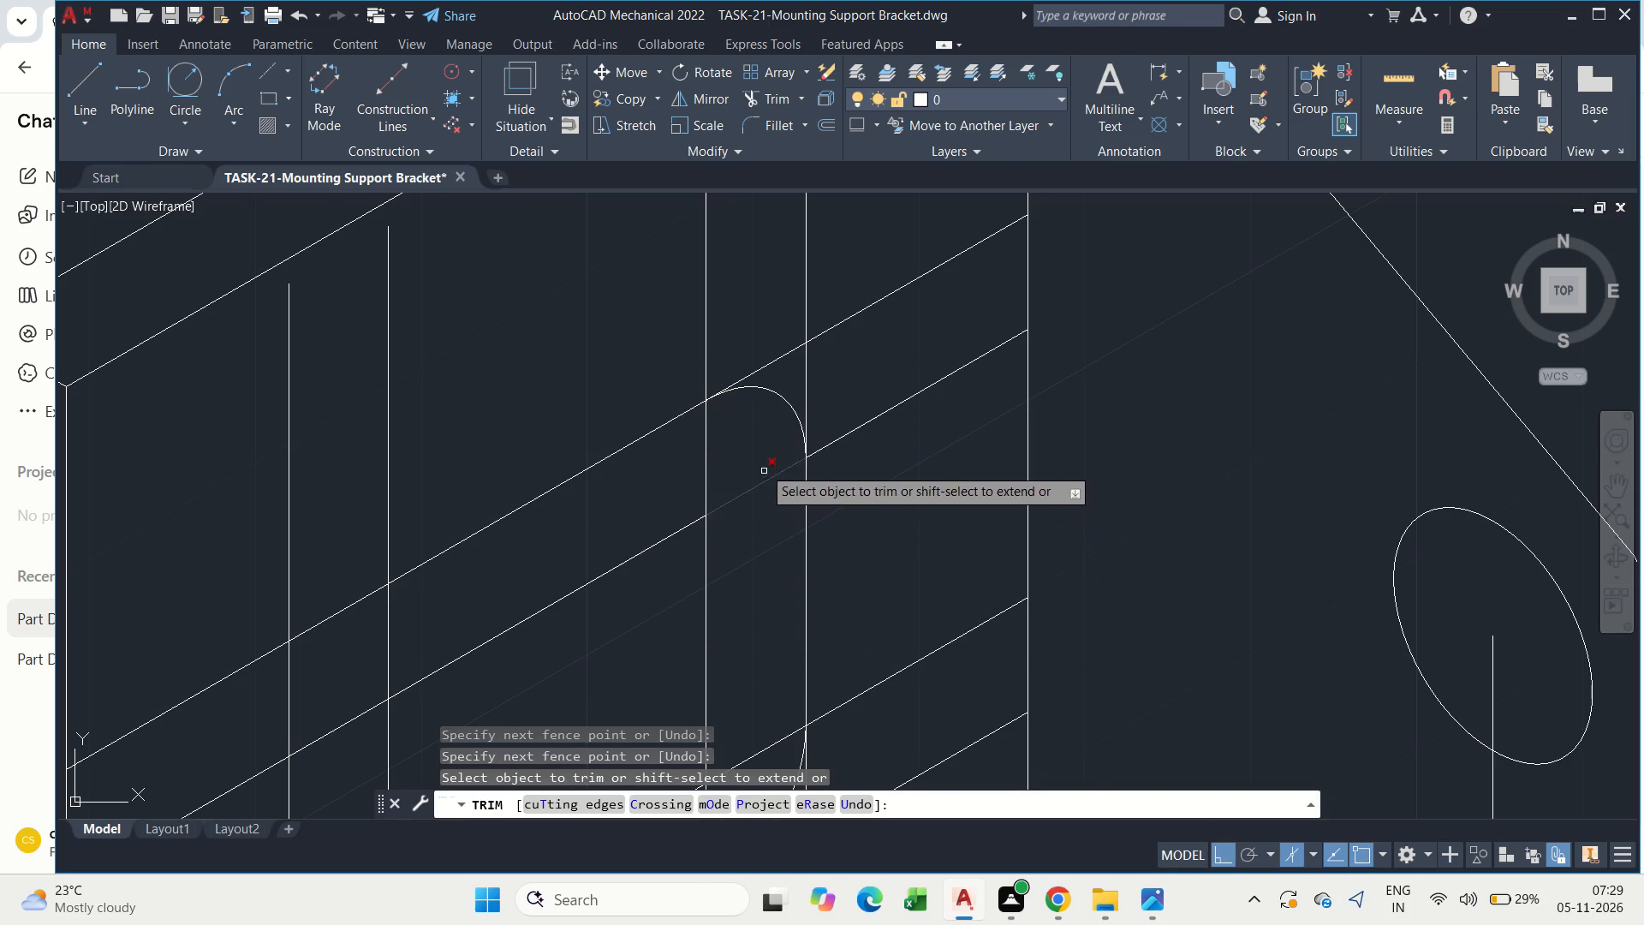
scroll(755, 528, "down", 1)
middle_click_drag(755, 542, 814, 421)
key("Escape")
key("Escape")
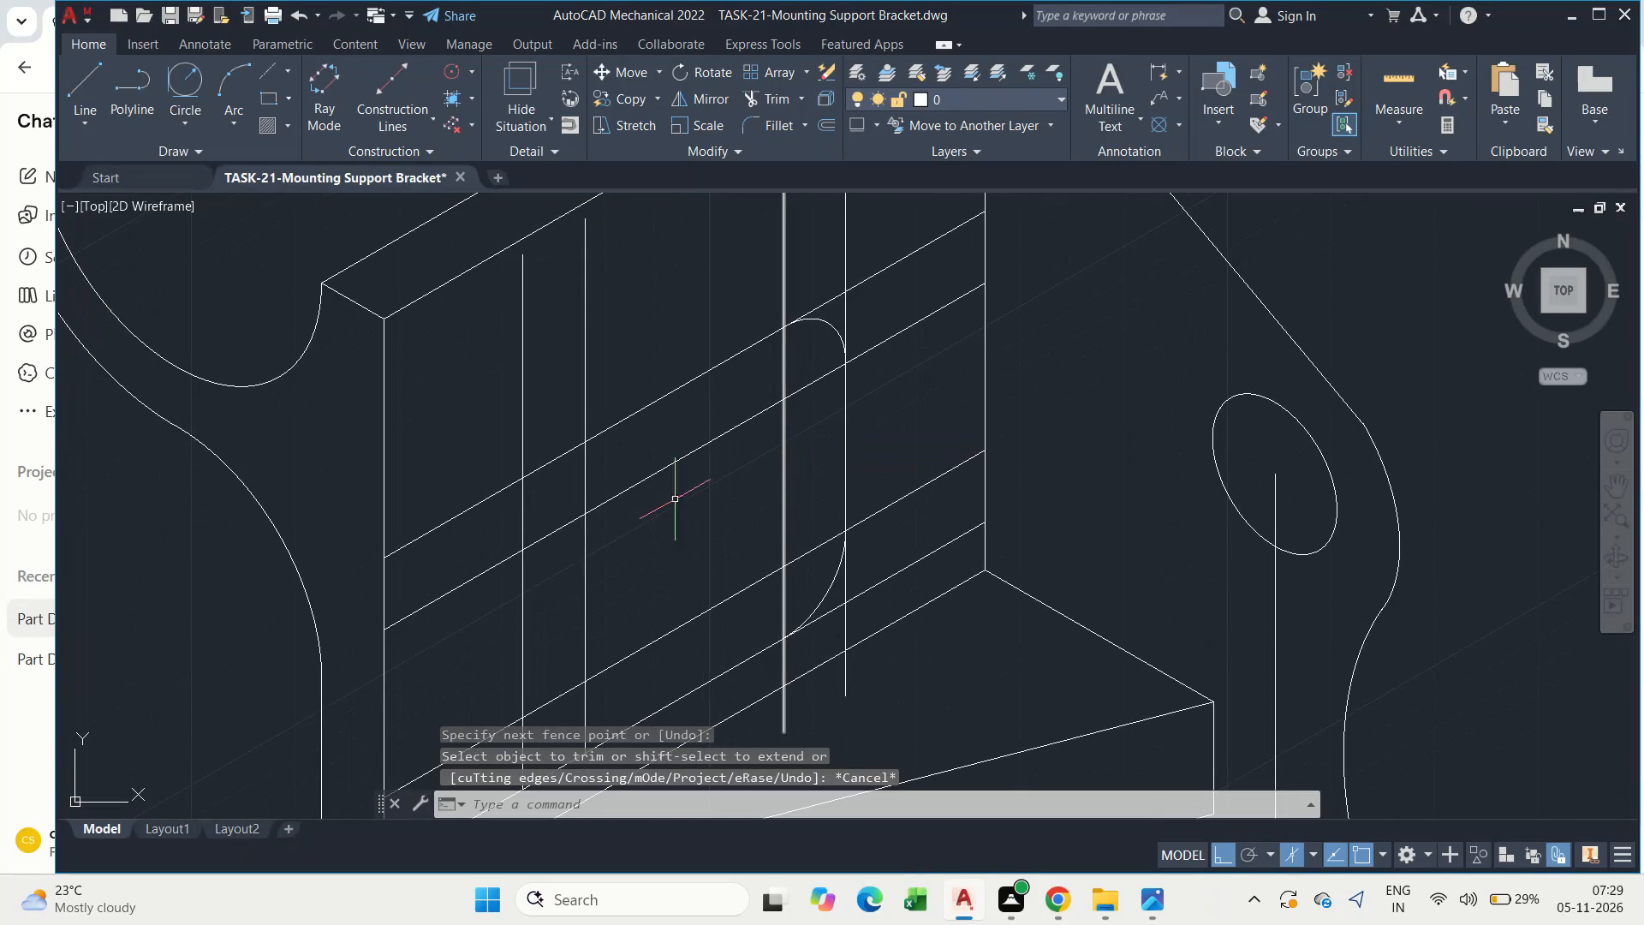
Draw an isocircle centred where the left inner vertical meets the lowered upper line, with its radius reaching the upper isometric line.
type("eli")
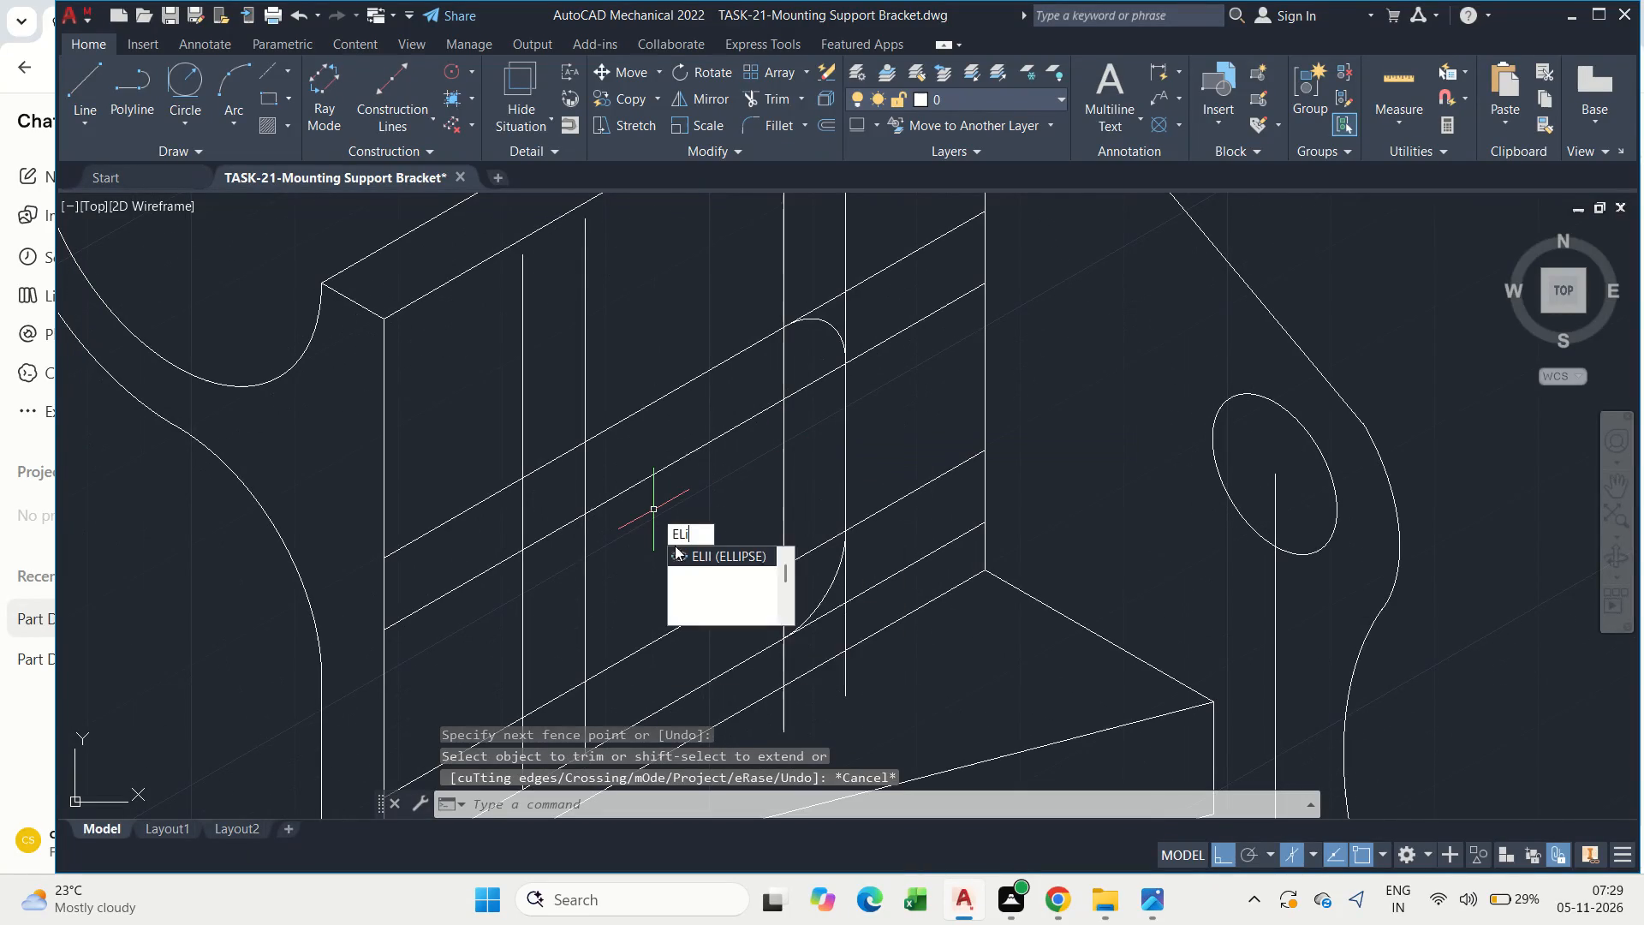
left_click(721, 558)
type("i")
key("space")
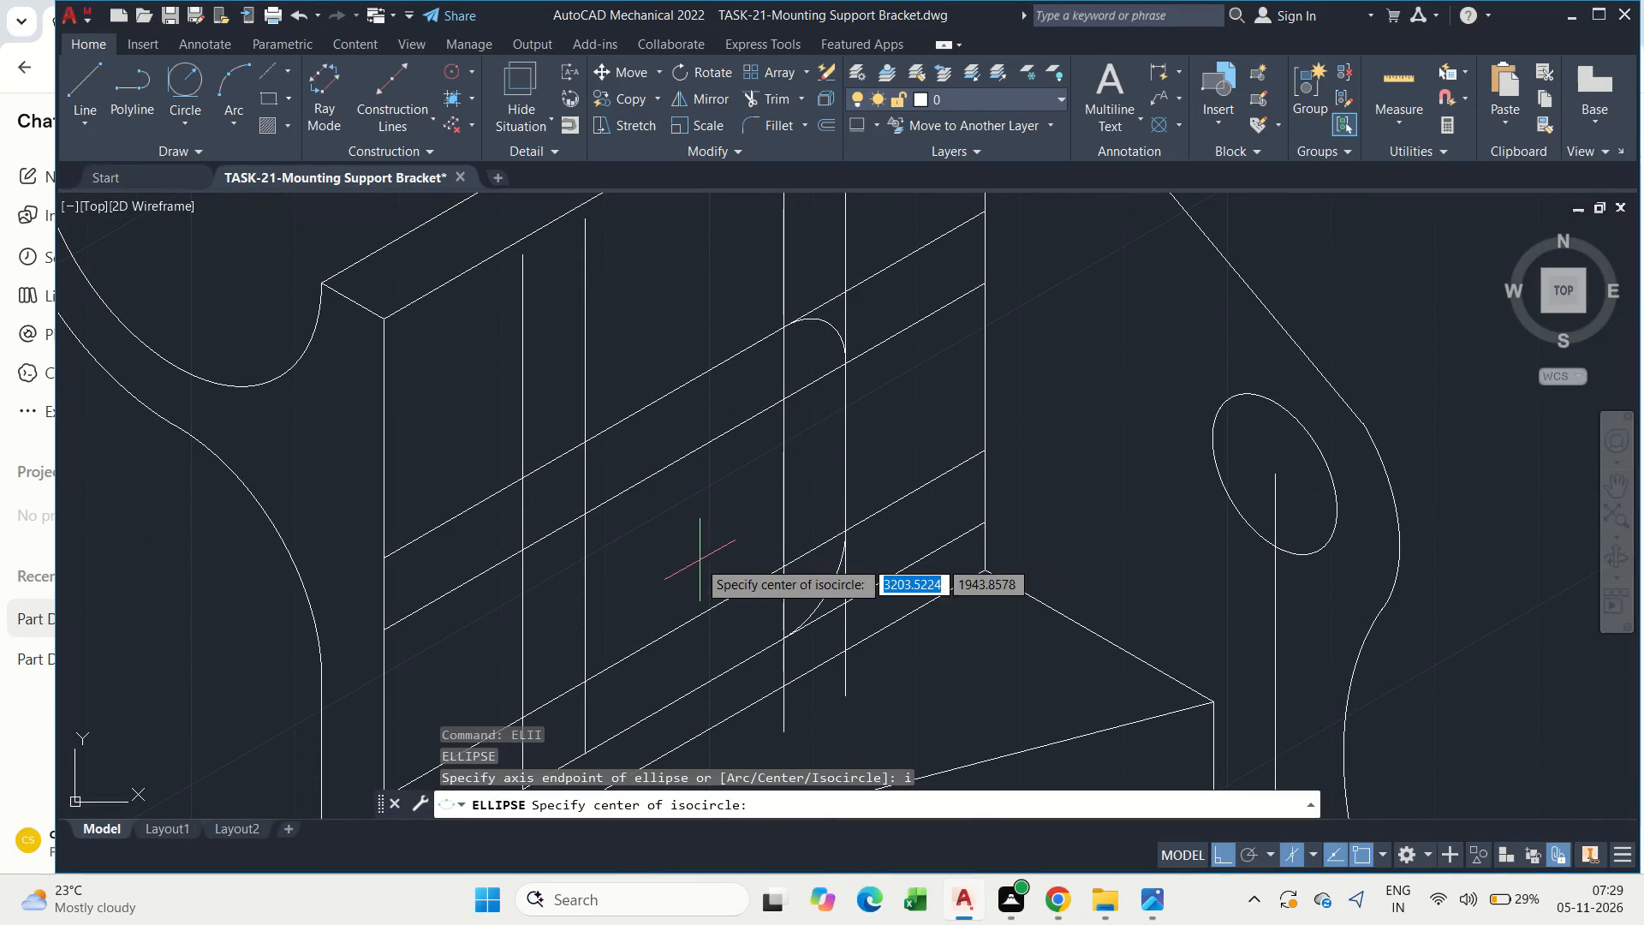
left_click_drag(585, 508, 585, 498)
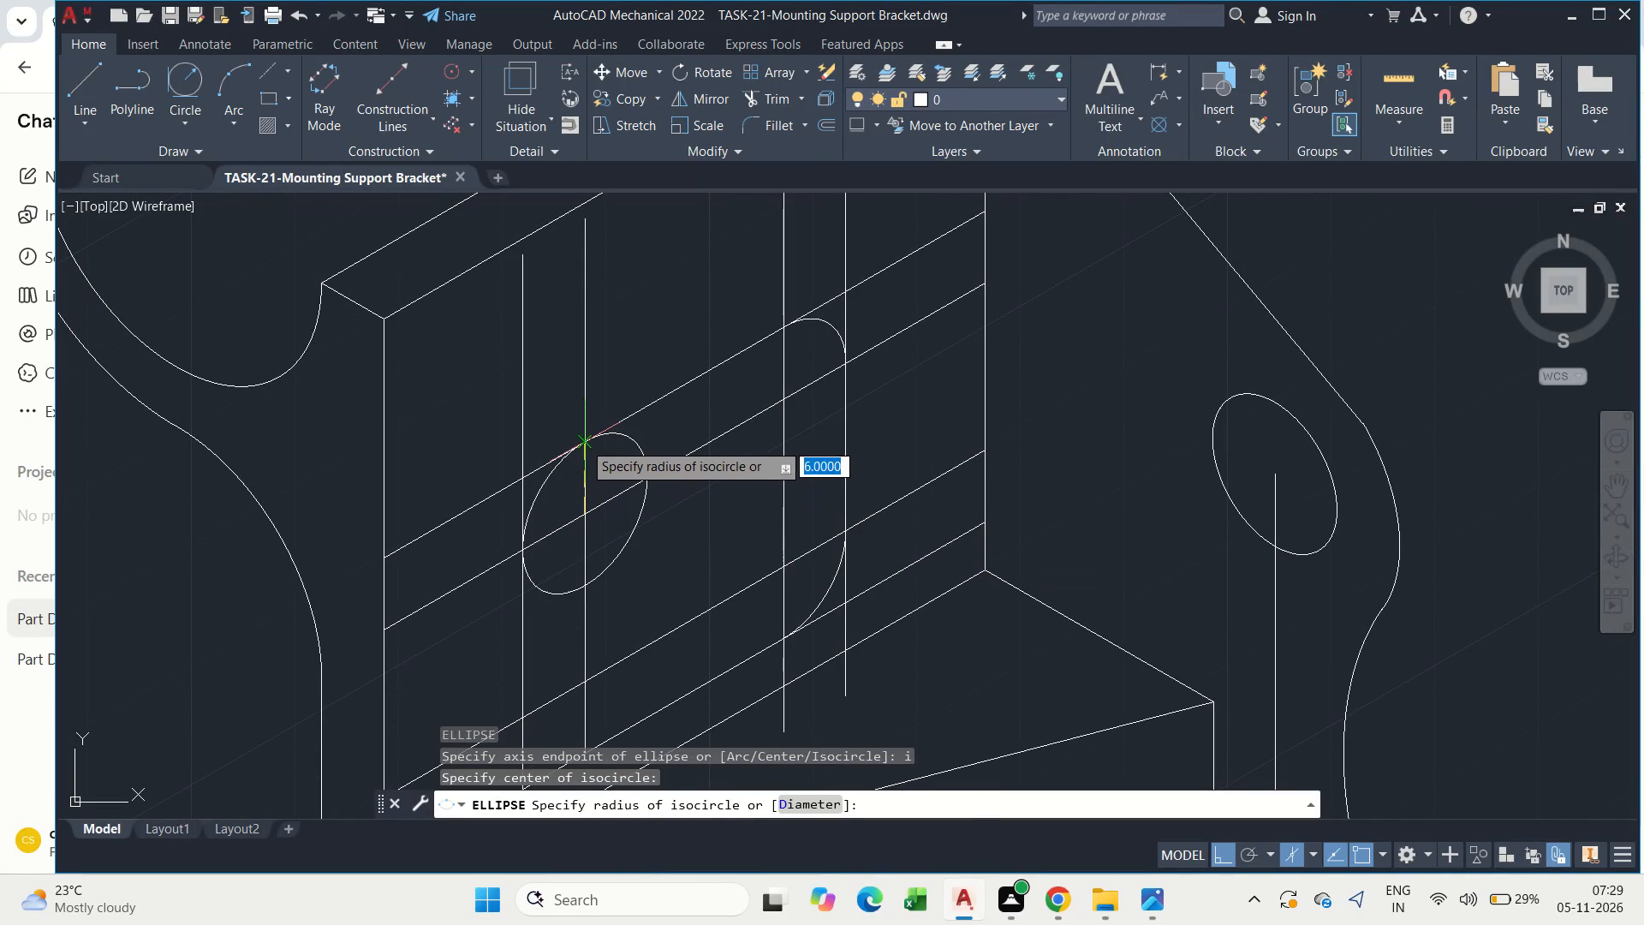
left_click(583, 442)
key("Escape")
Copy the upper-left isocircle from its centre down to where the left inner vertical meets the raised lower line.
middle_click_drag(624, 534, 636, 478)
left_click(637, 483)
left_click(637, 488)
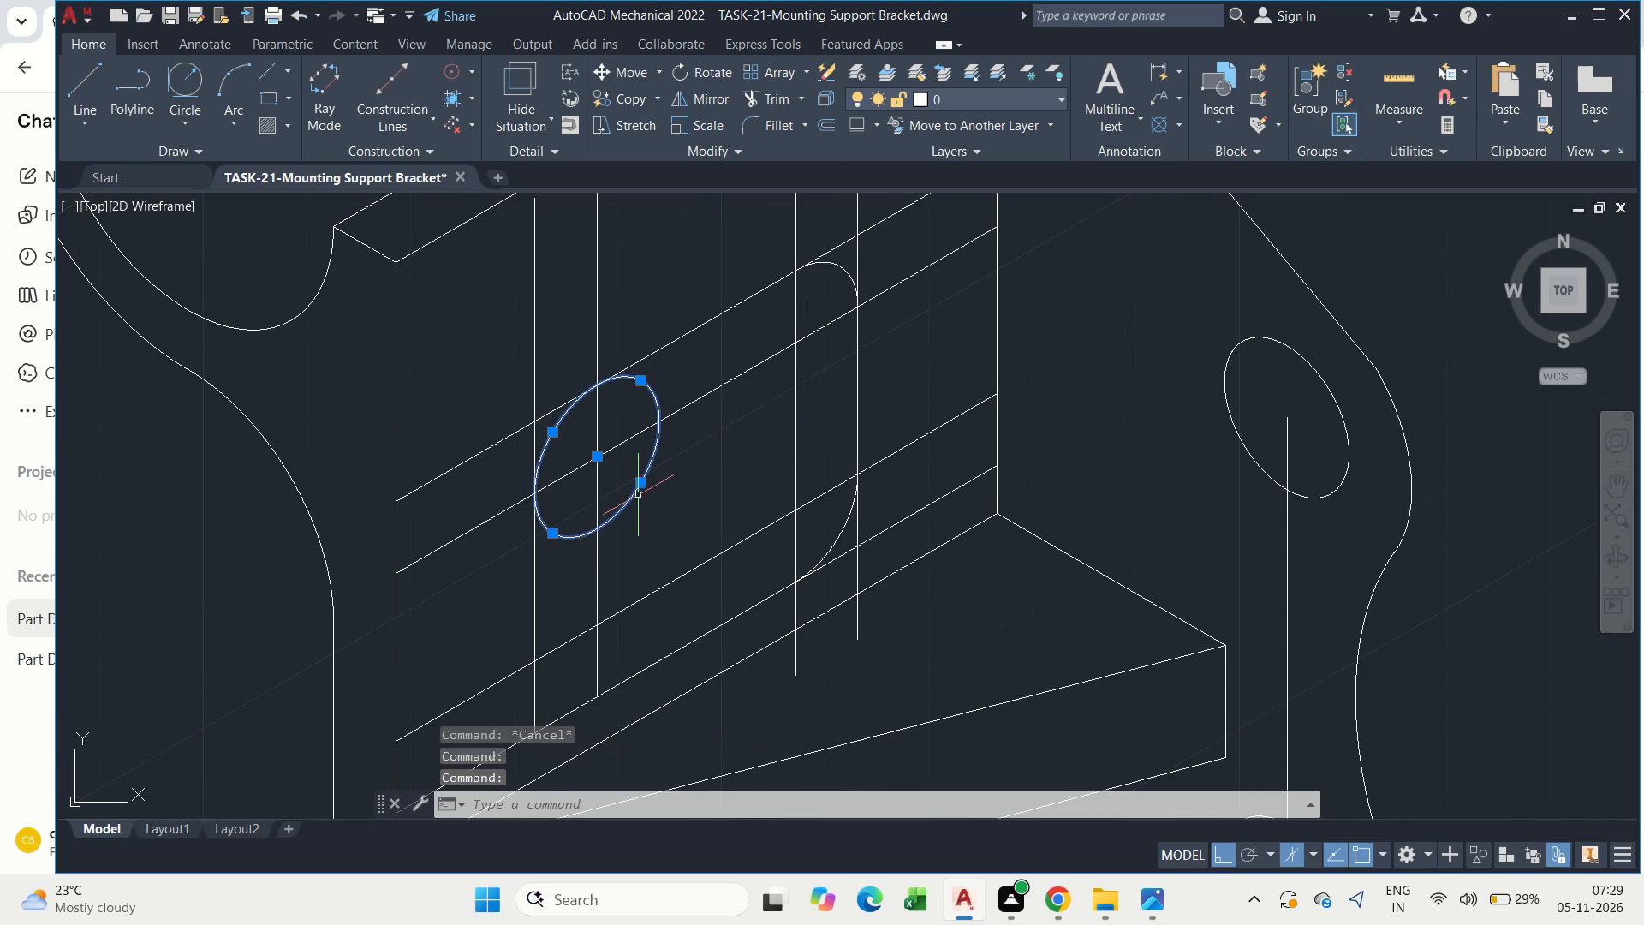
key("c")
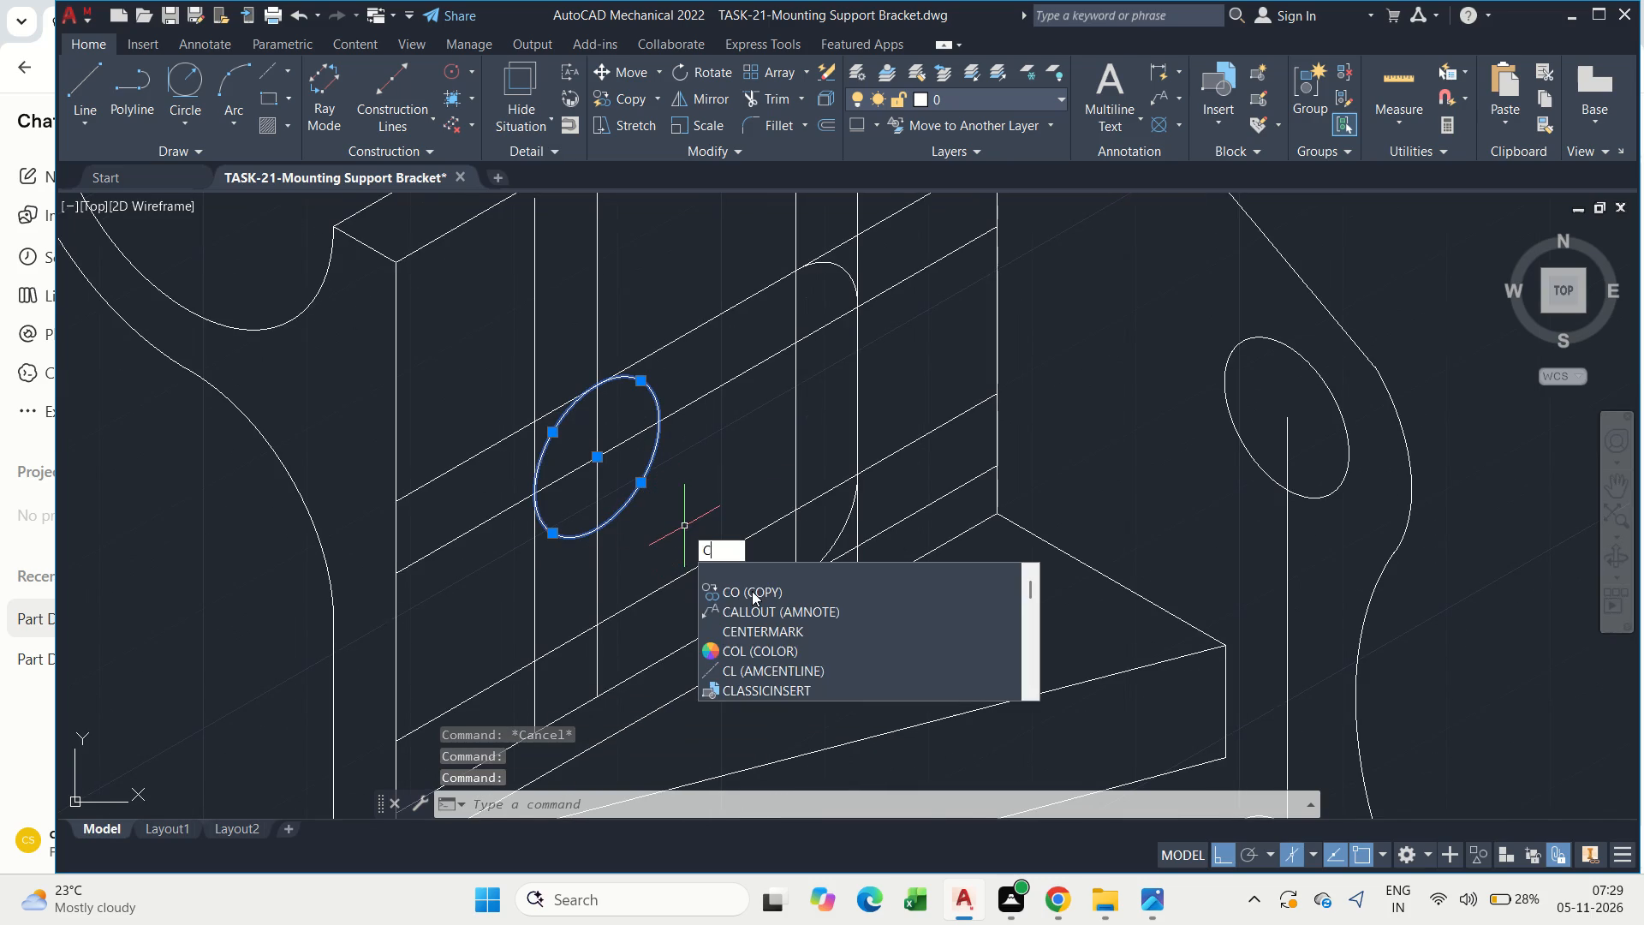
left_click_drag(750, 592, 725, 578)
left_click(602, 459)
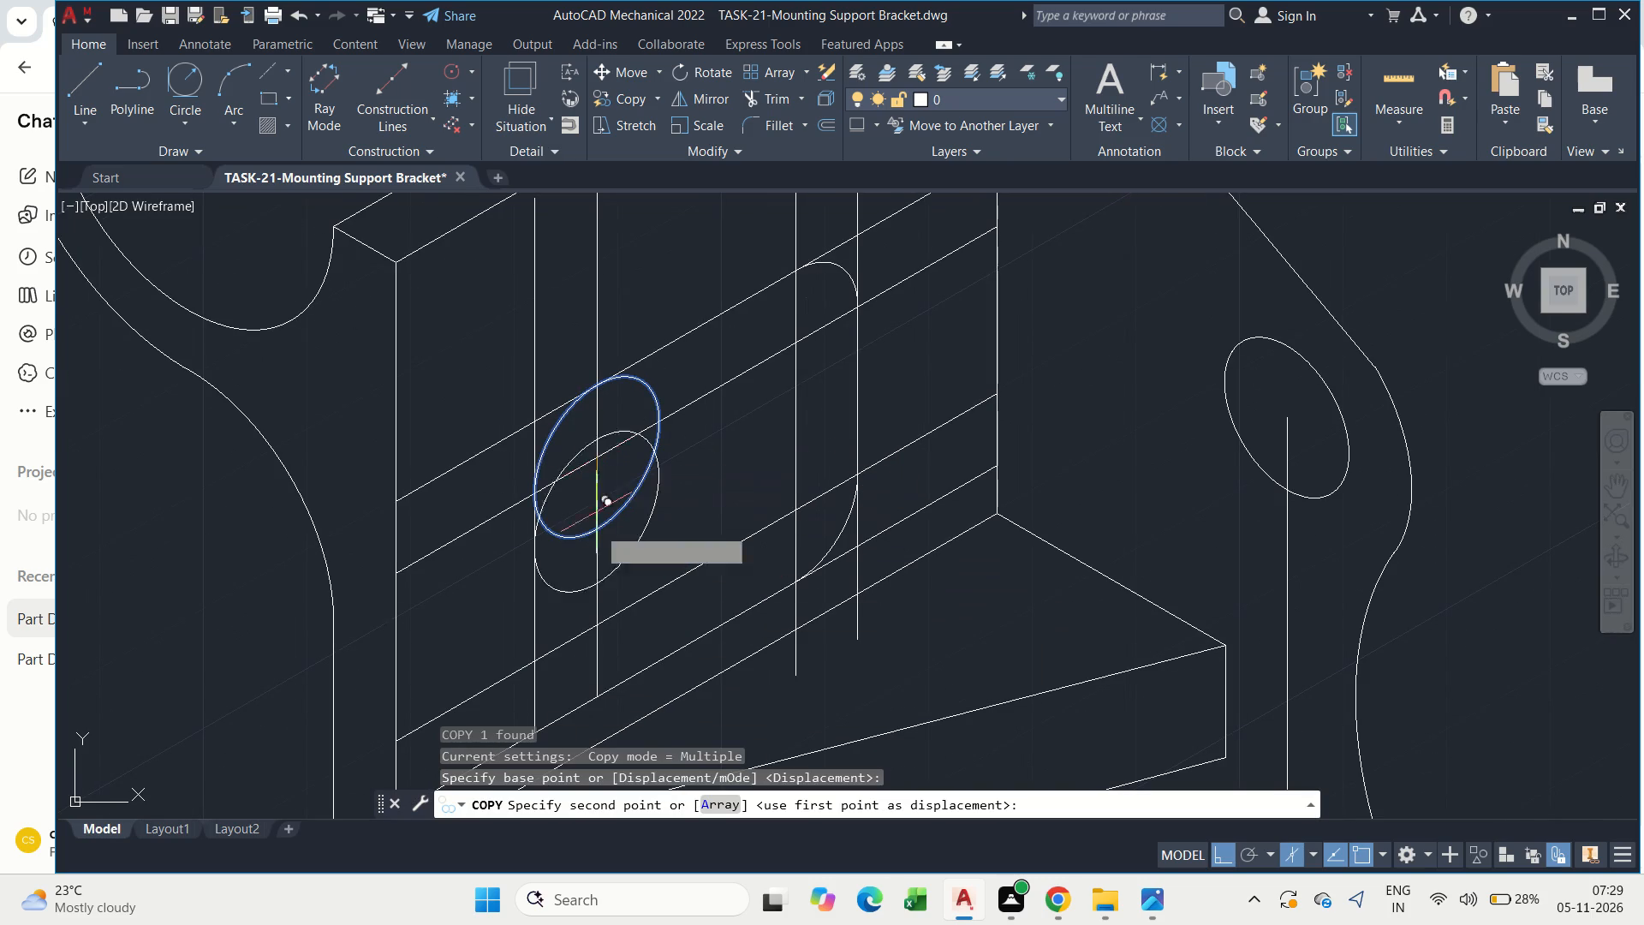
left_click(594, 627)
key("Escape")
key("Escape")
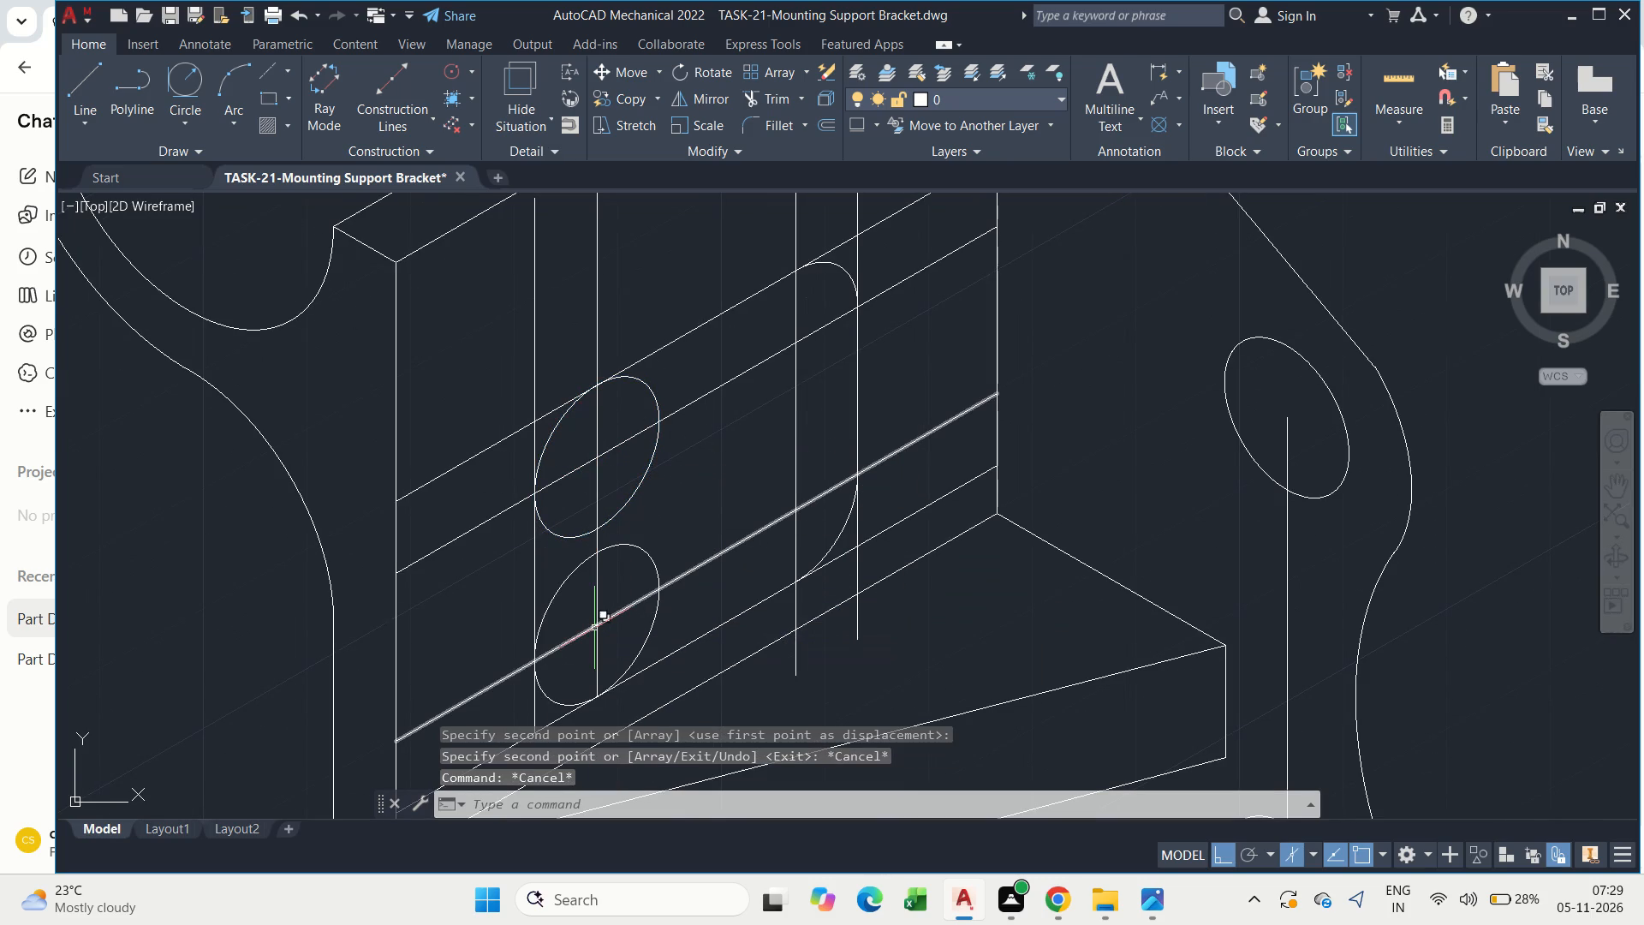
Trim the two left isocircles down to the opening's upper-left and lower-left corner arcs.
type("tr")
key("space")
left_click_drag(577, 512, 563, 596)
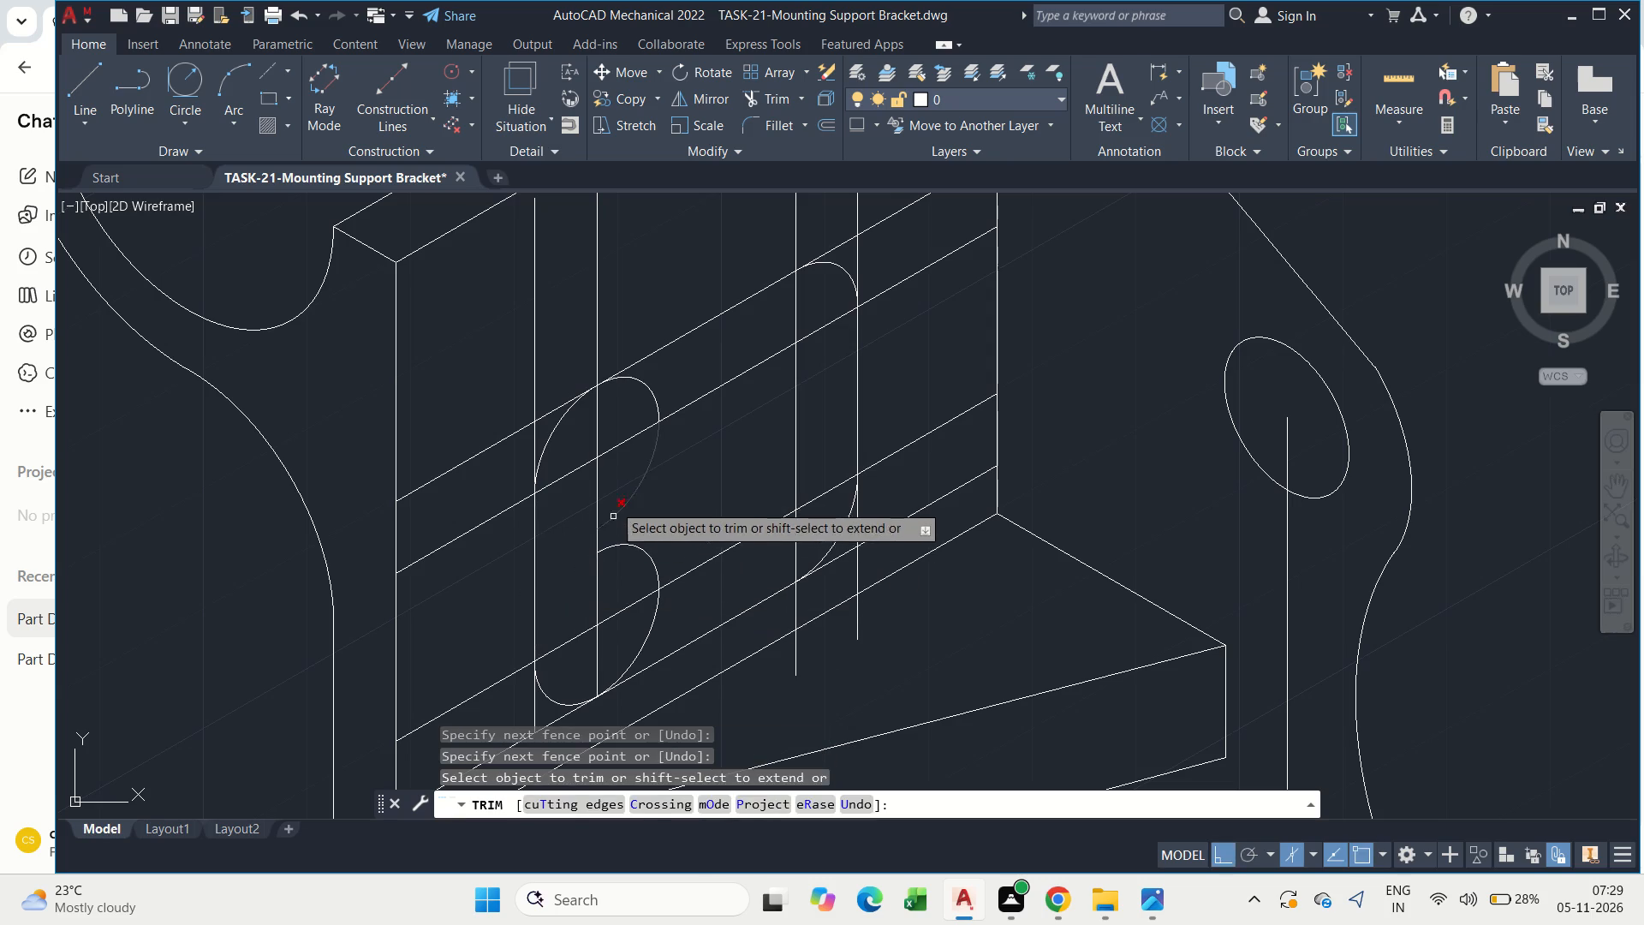
left_click_drag(613, 503, 619, 552)
left_click(644, 633)
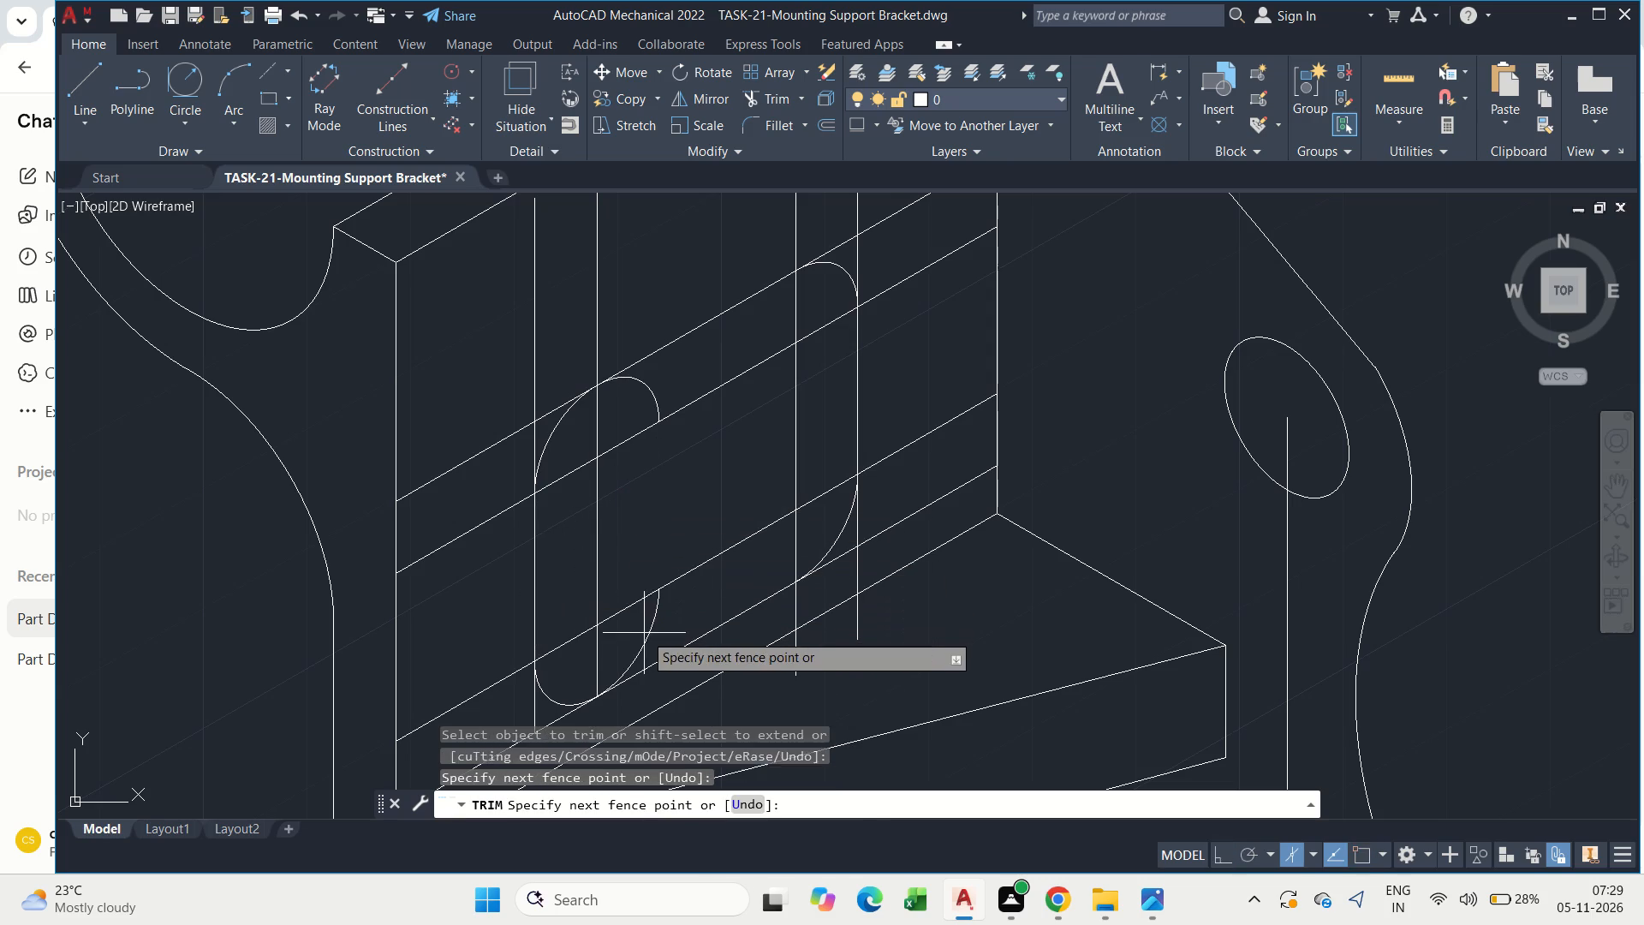
left_click(651, 629)
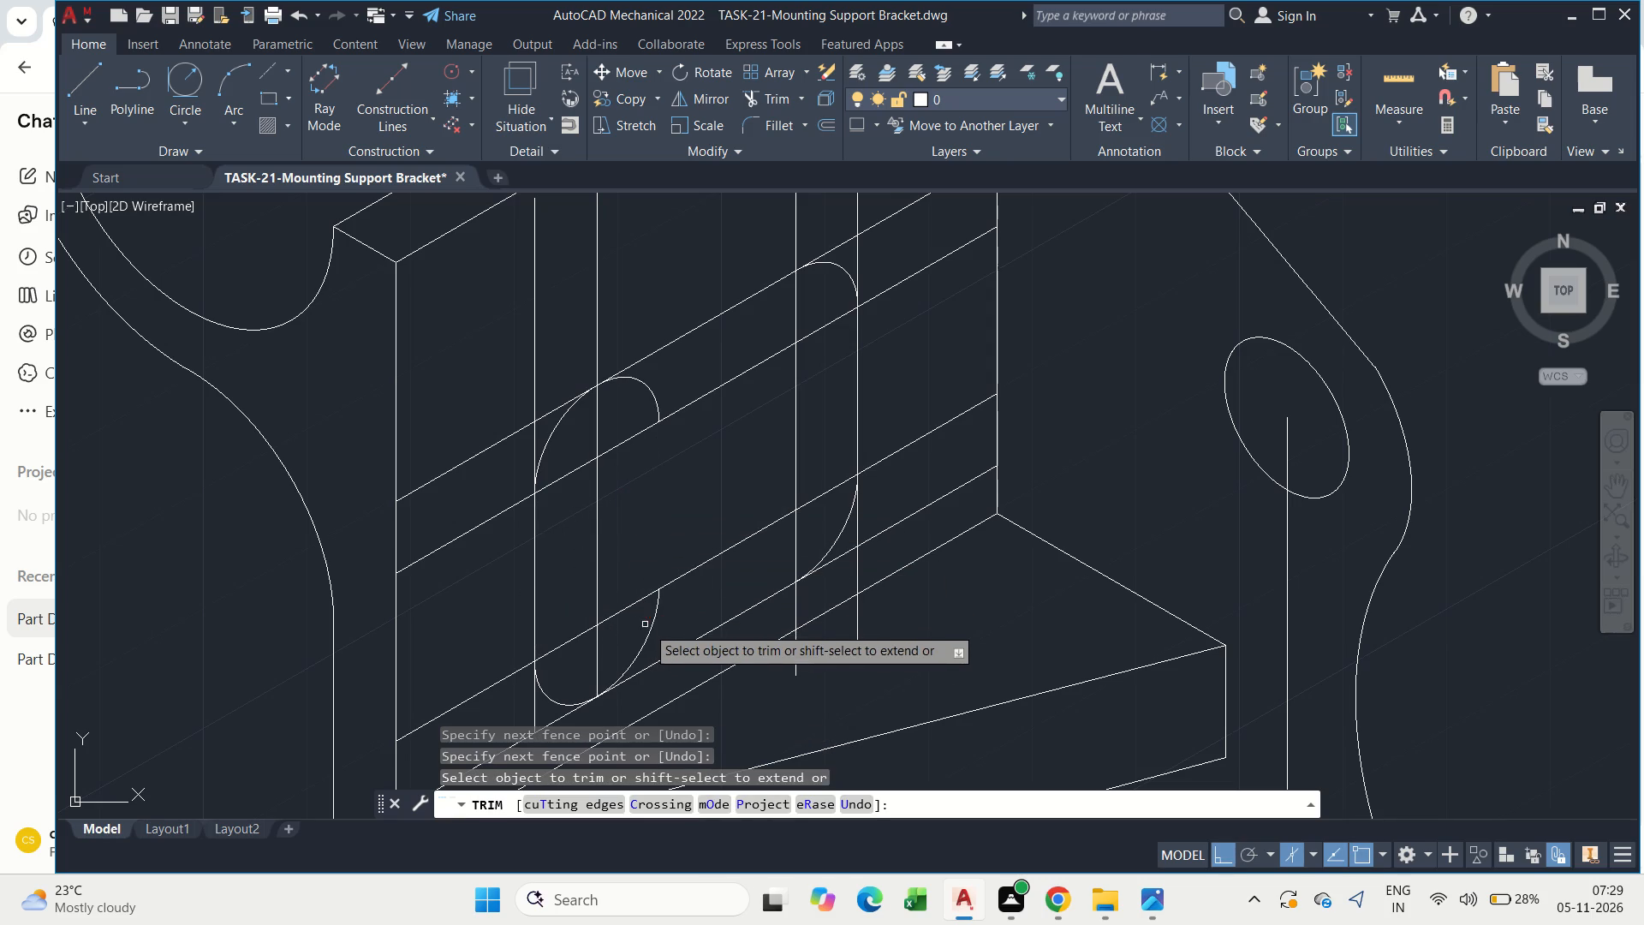
left_click(652, 629)
left_click_drag(664, 391, 642, 395)
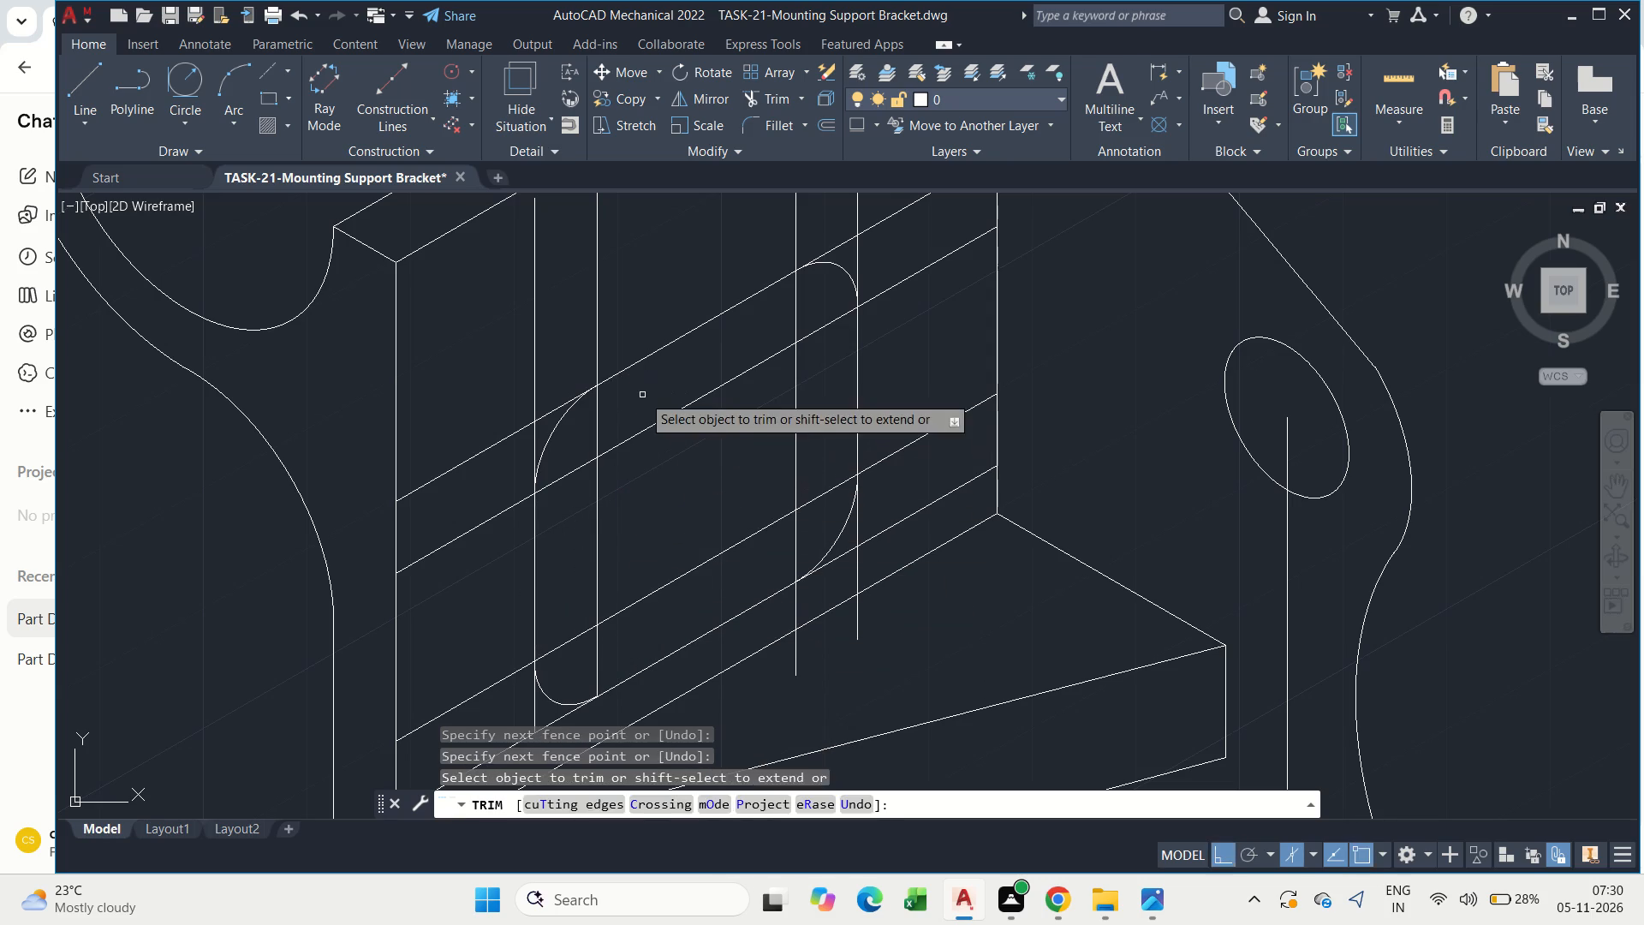
Trim away the inner vertical and isometric construction lines crossing the inside of the rounded opening.
left_click_drag(640, 397, 584, 644)
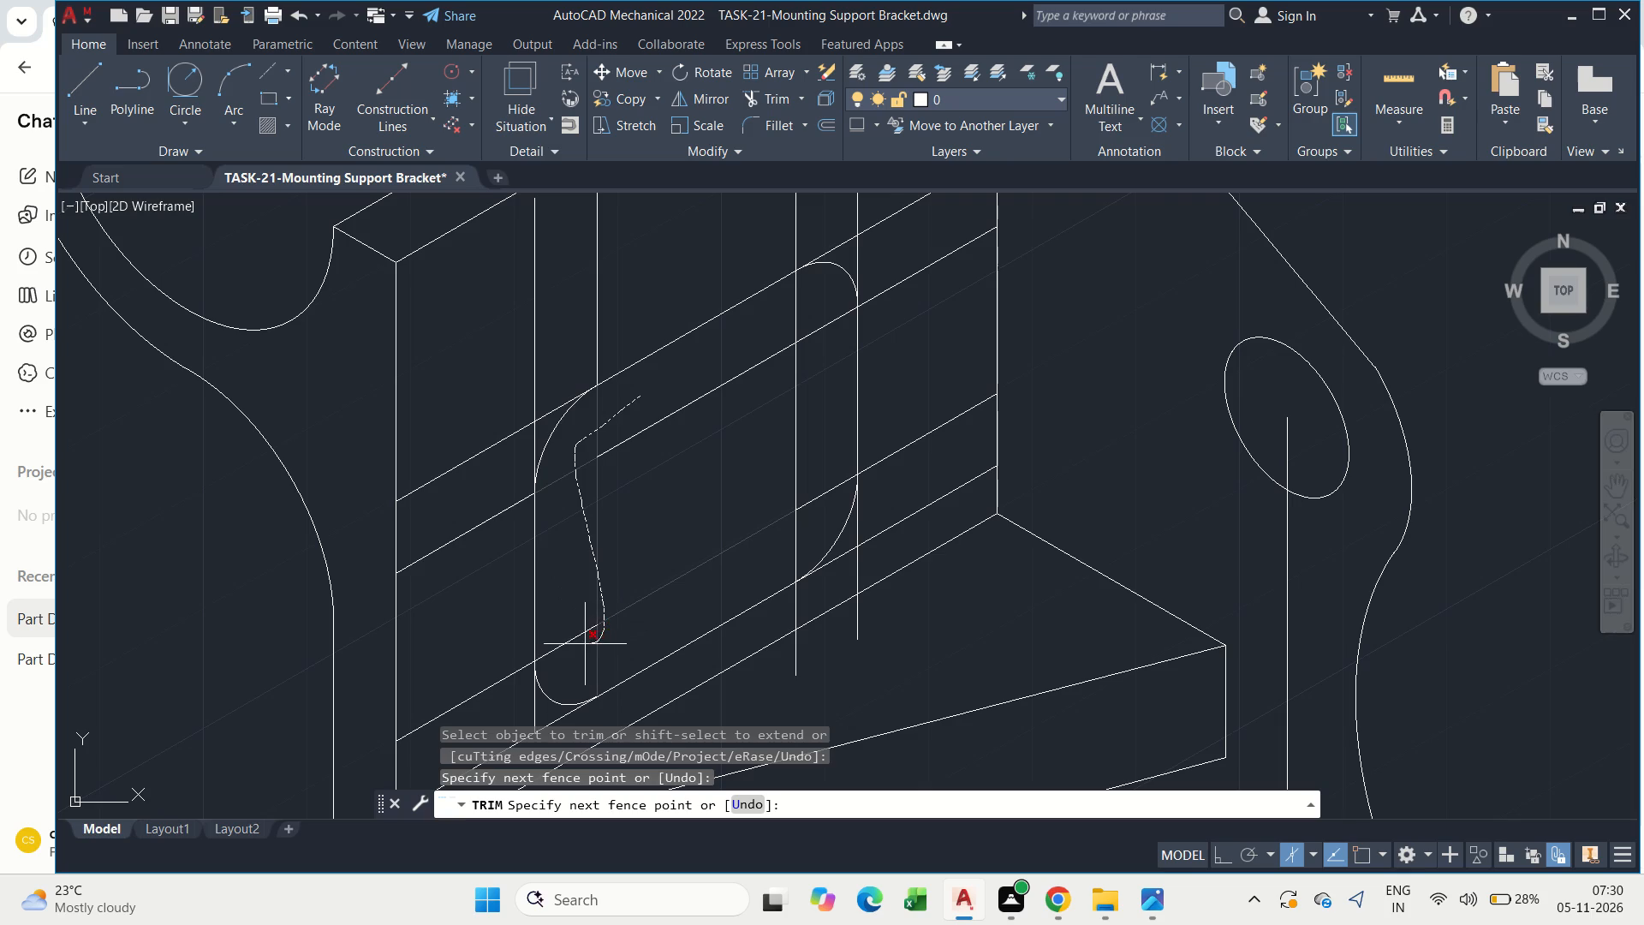
left_click_drag(584, 644, 806, 504)
left_click_drag(806, 504, 821, 321)
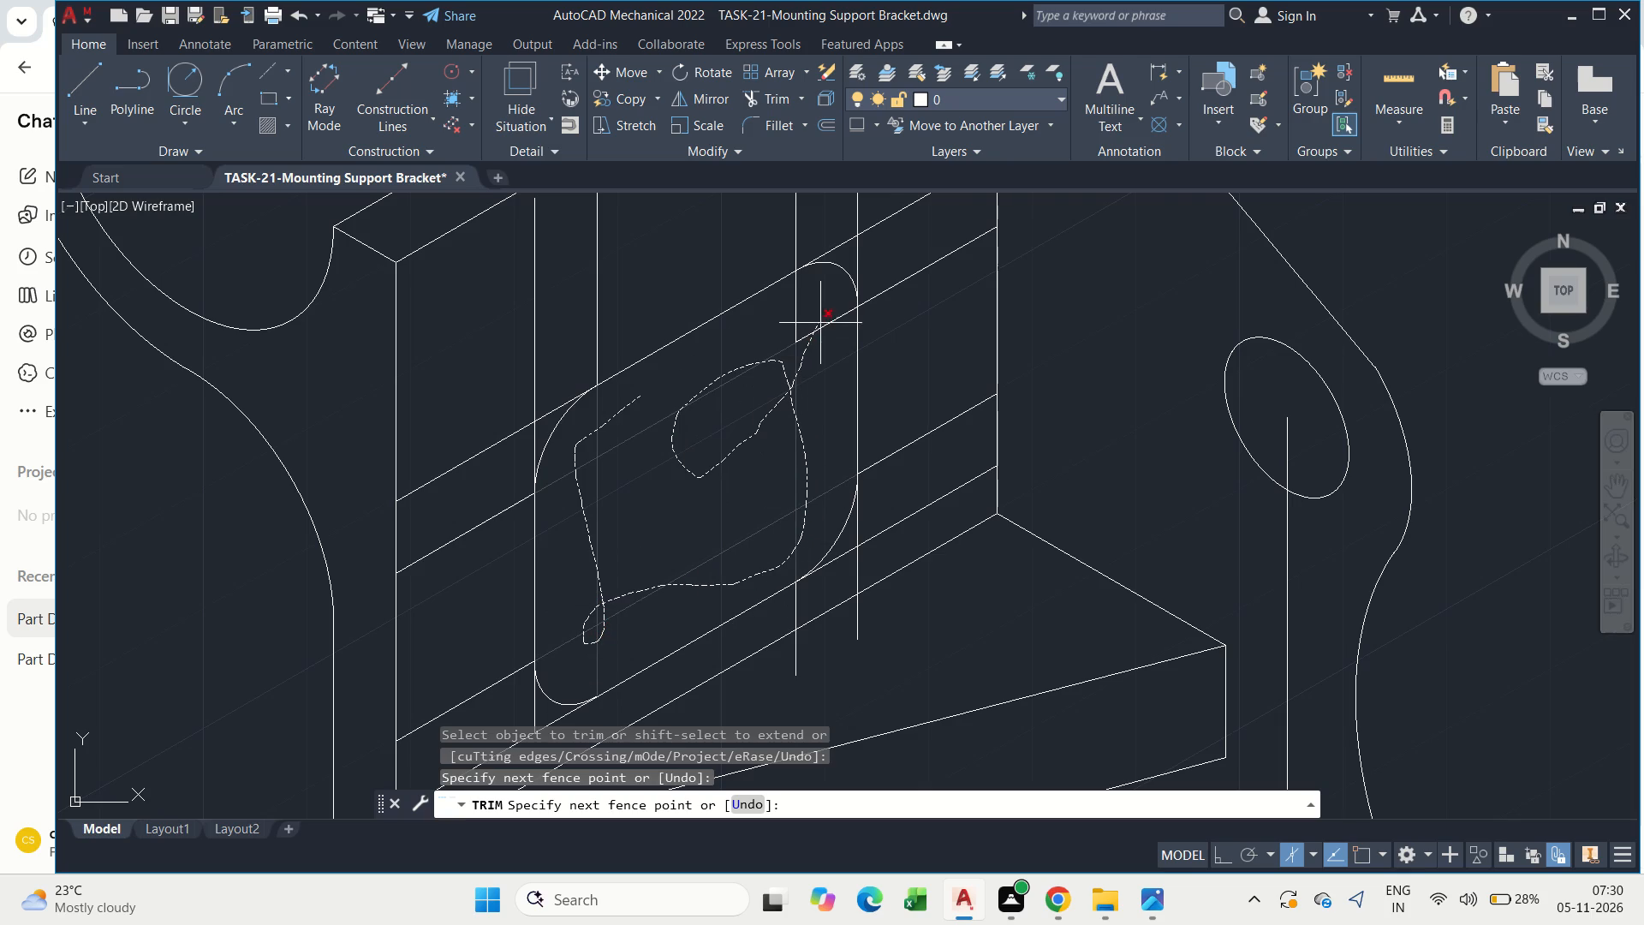
left_click_drag(821, 321, 730, 442)
key("Escape")
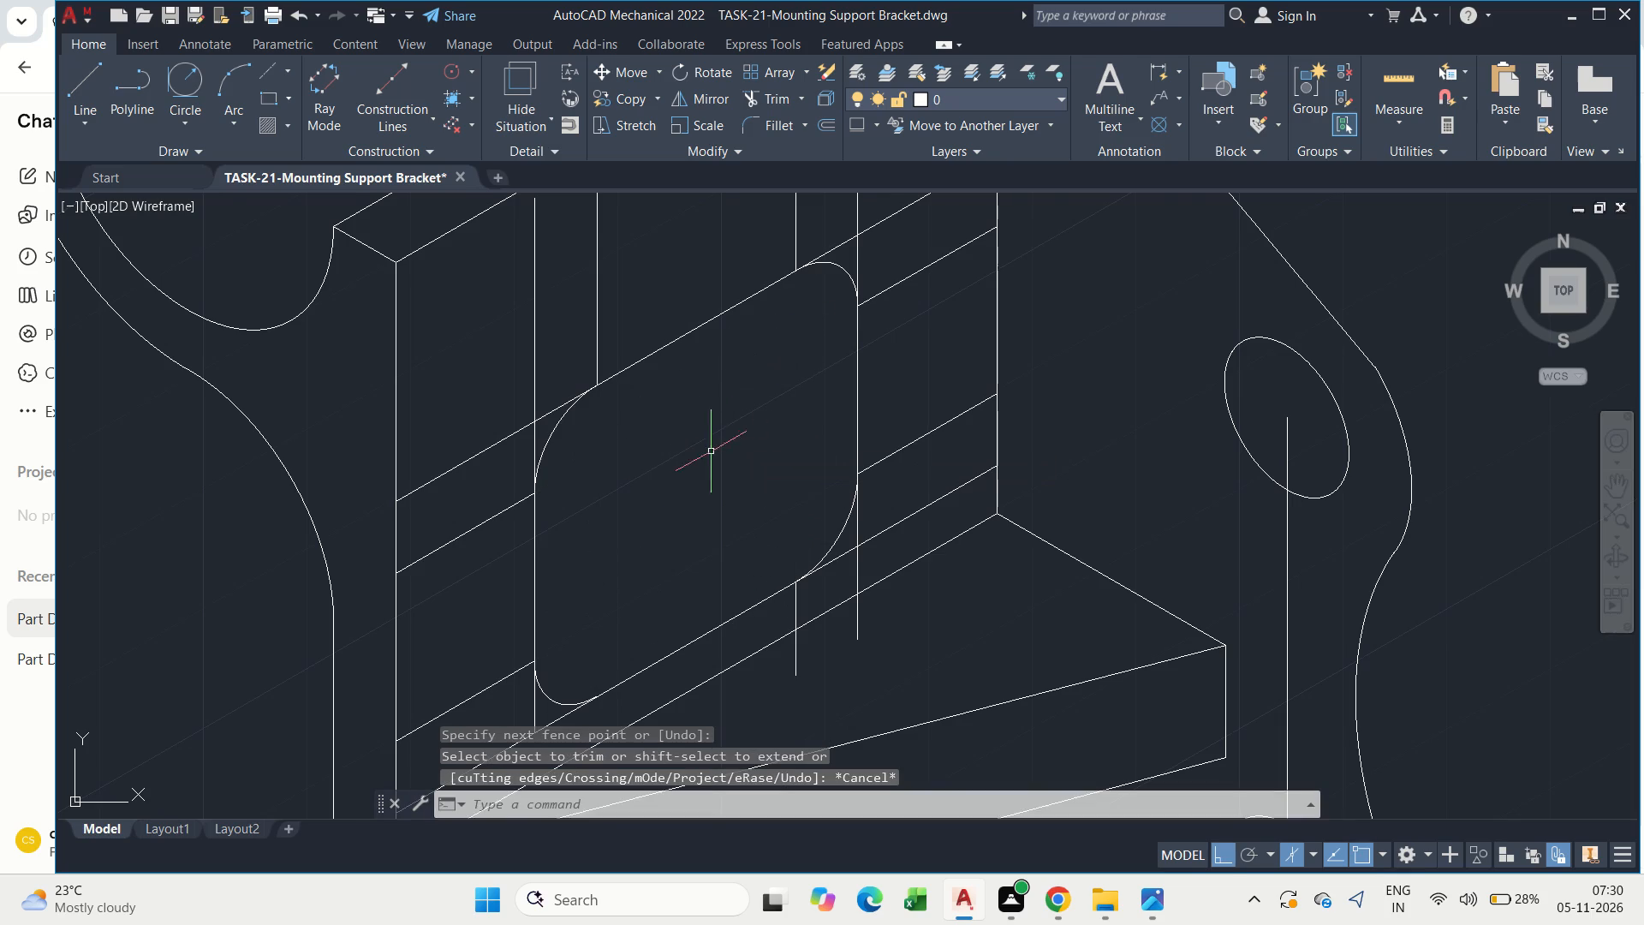
Trim the vertical and isometric construction lines projecting past the opening's upper-right corner arc.
scroll(608, 478, "down", 1)
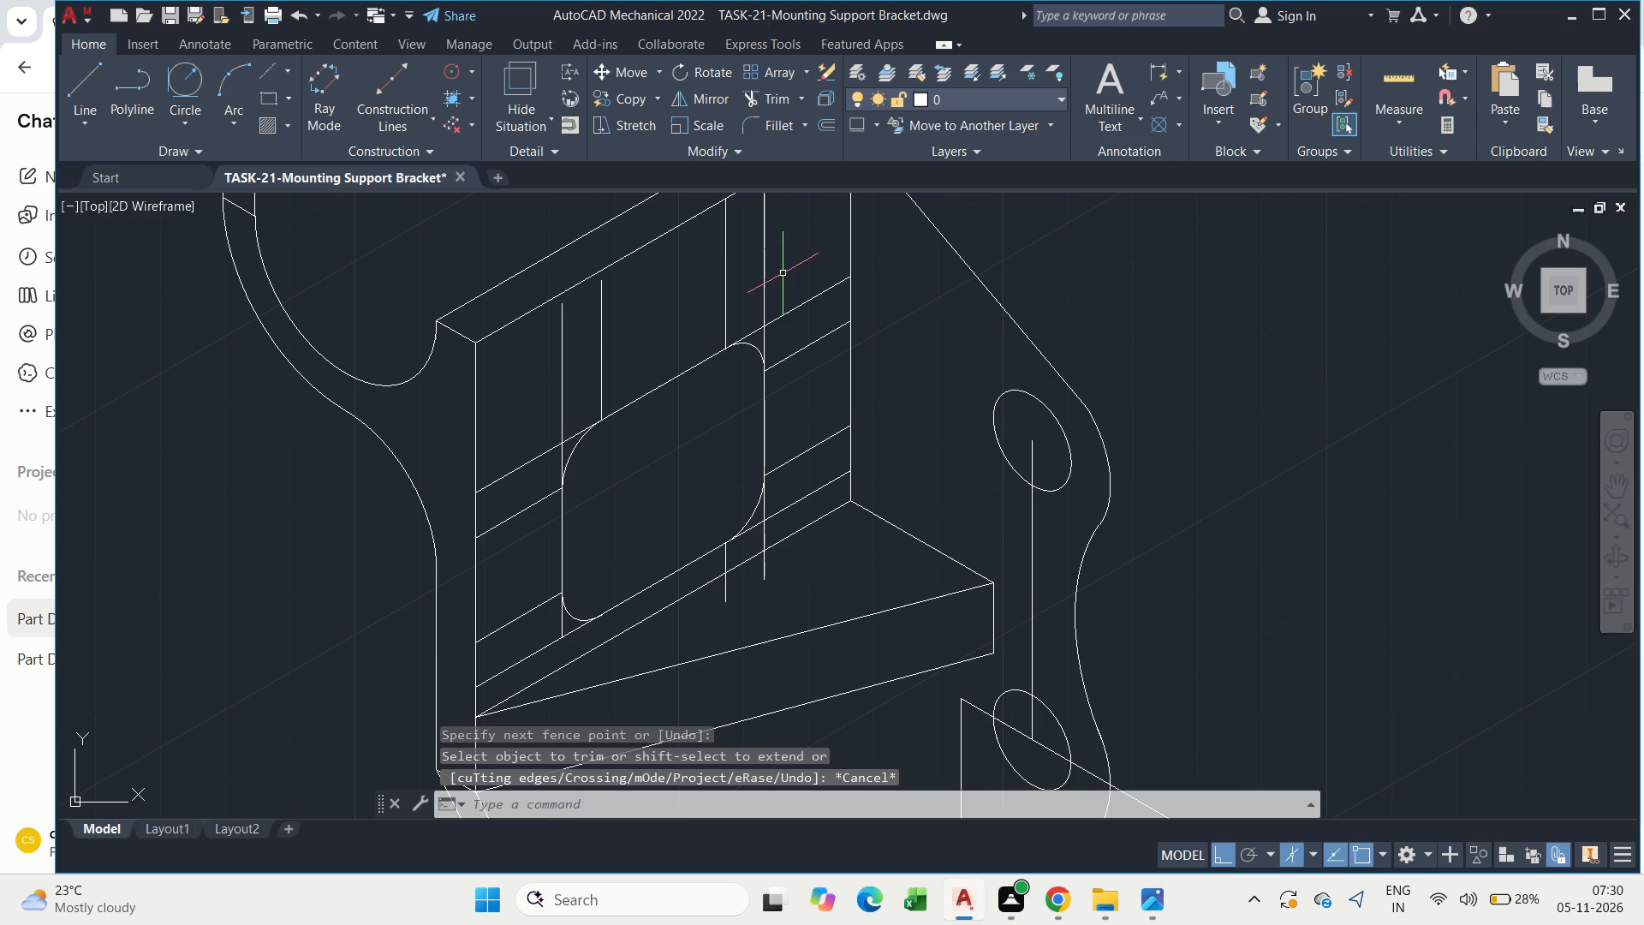
left_click(783, 277)
key("Escape")
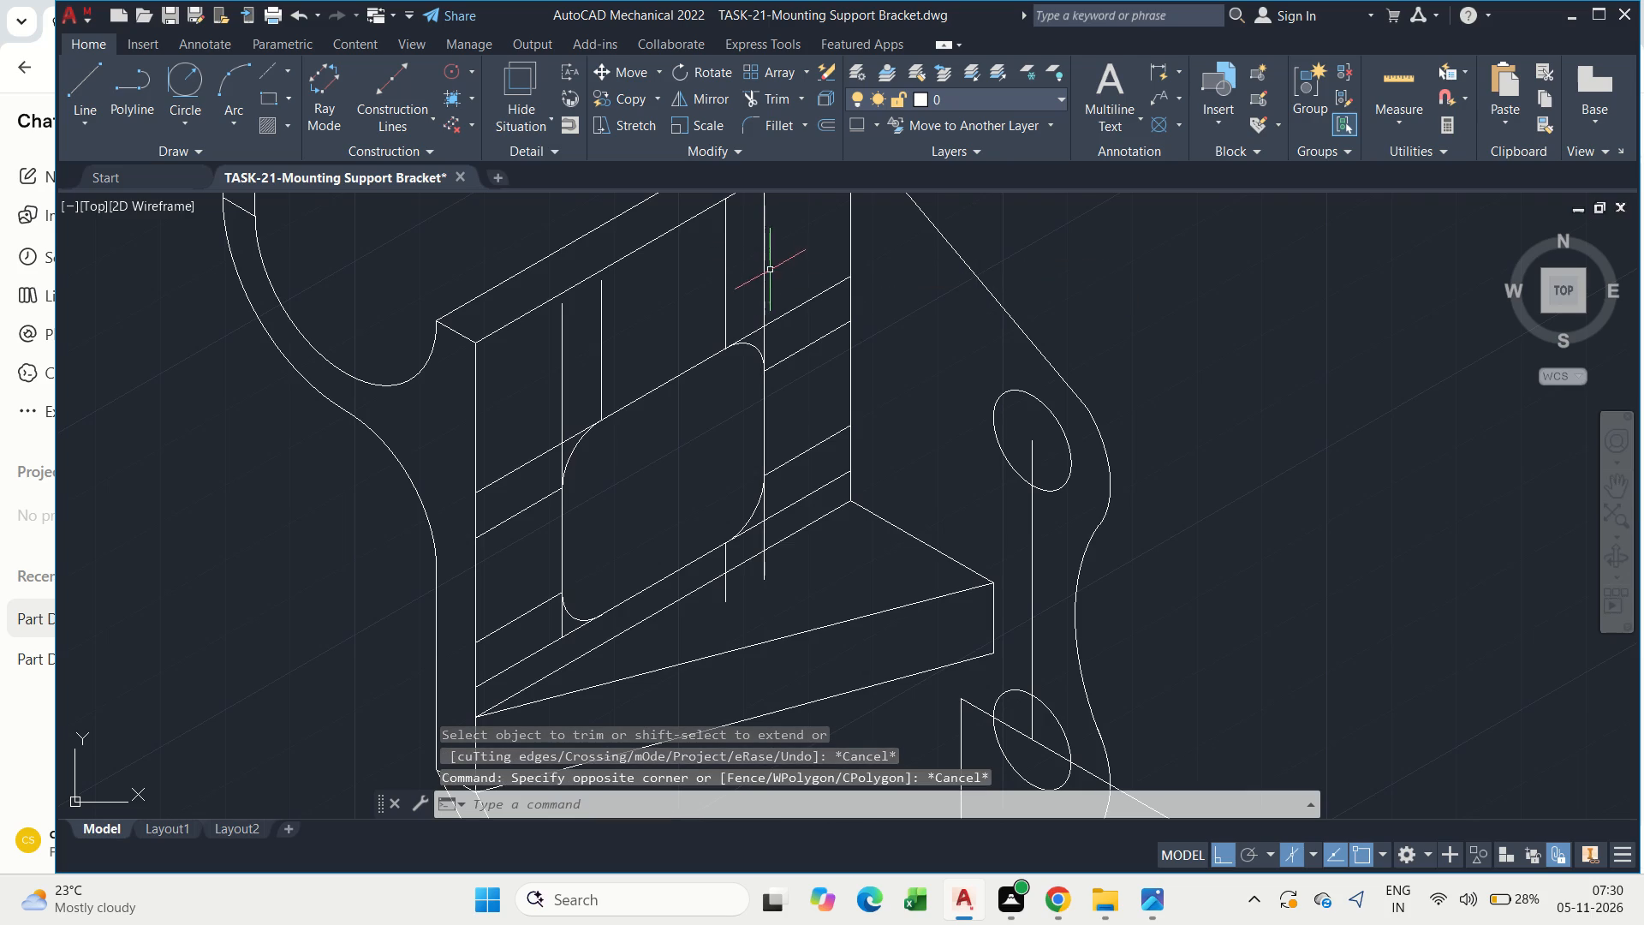
key("t")
key("r")
key("space")
left_click(770, 336)
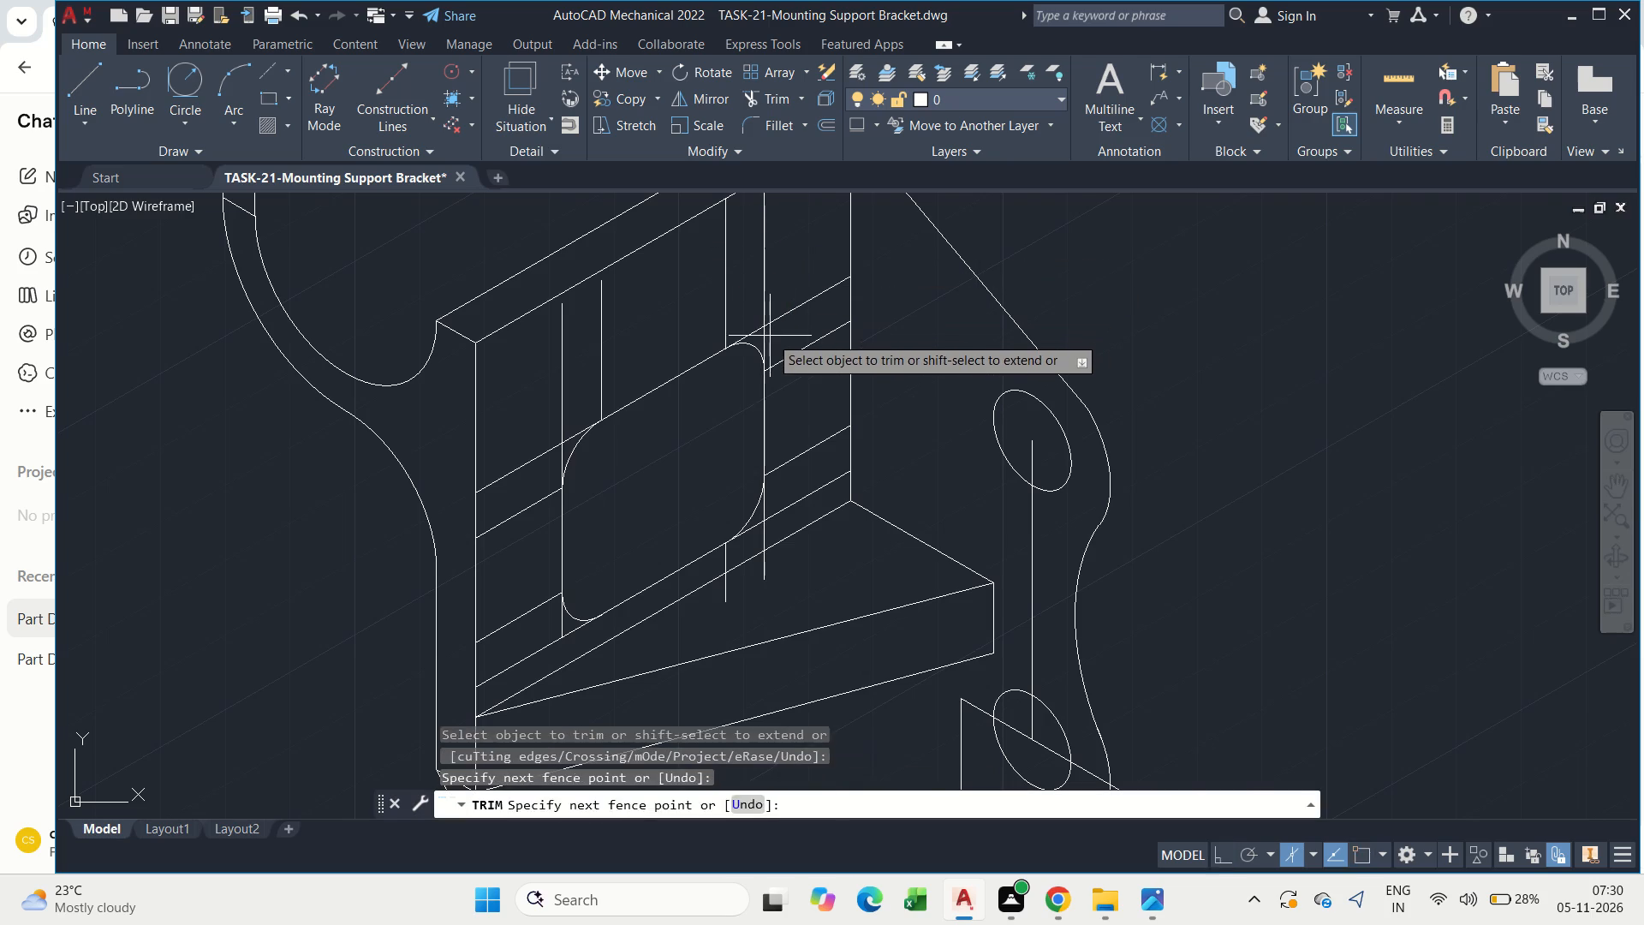
left_click_drag(755, 329, 743, 316)
Trim the construction lines outside the opening's lower-right corner arc, keeping the opening's straight bottom edge.
scroll(783, 502, "up", 1)
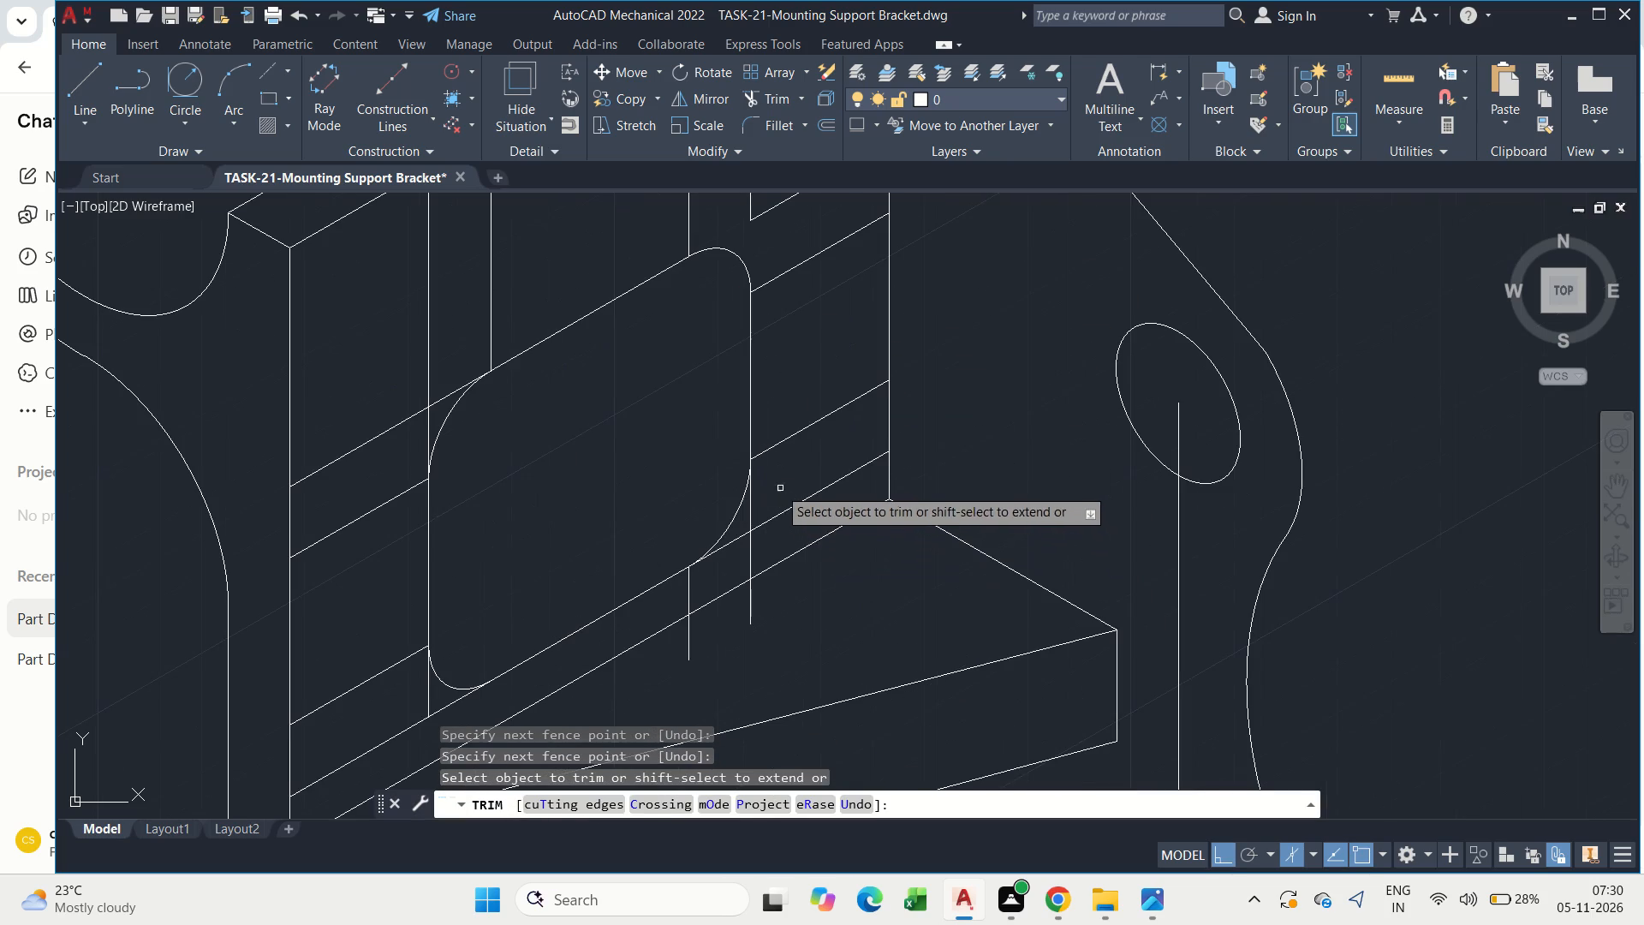
left_click_drag(769, 502, 748, 561)
left_click_drag(783, 493, 766, 515)
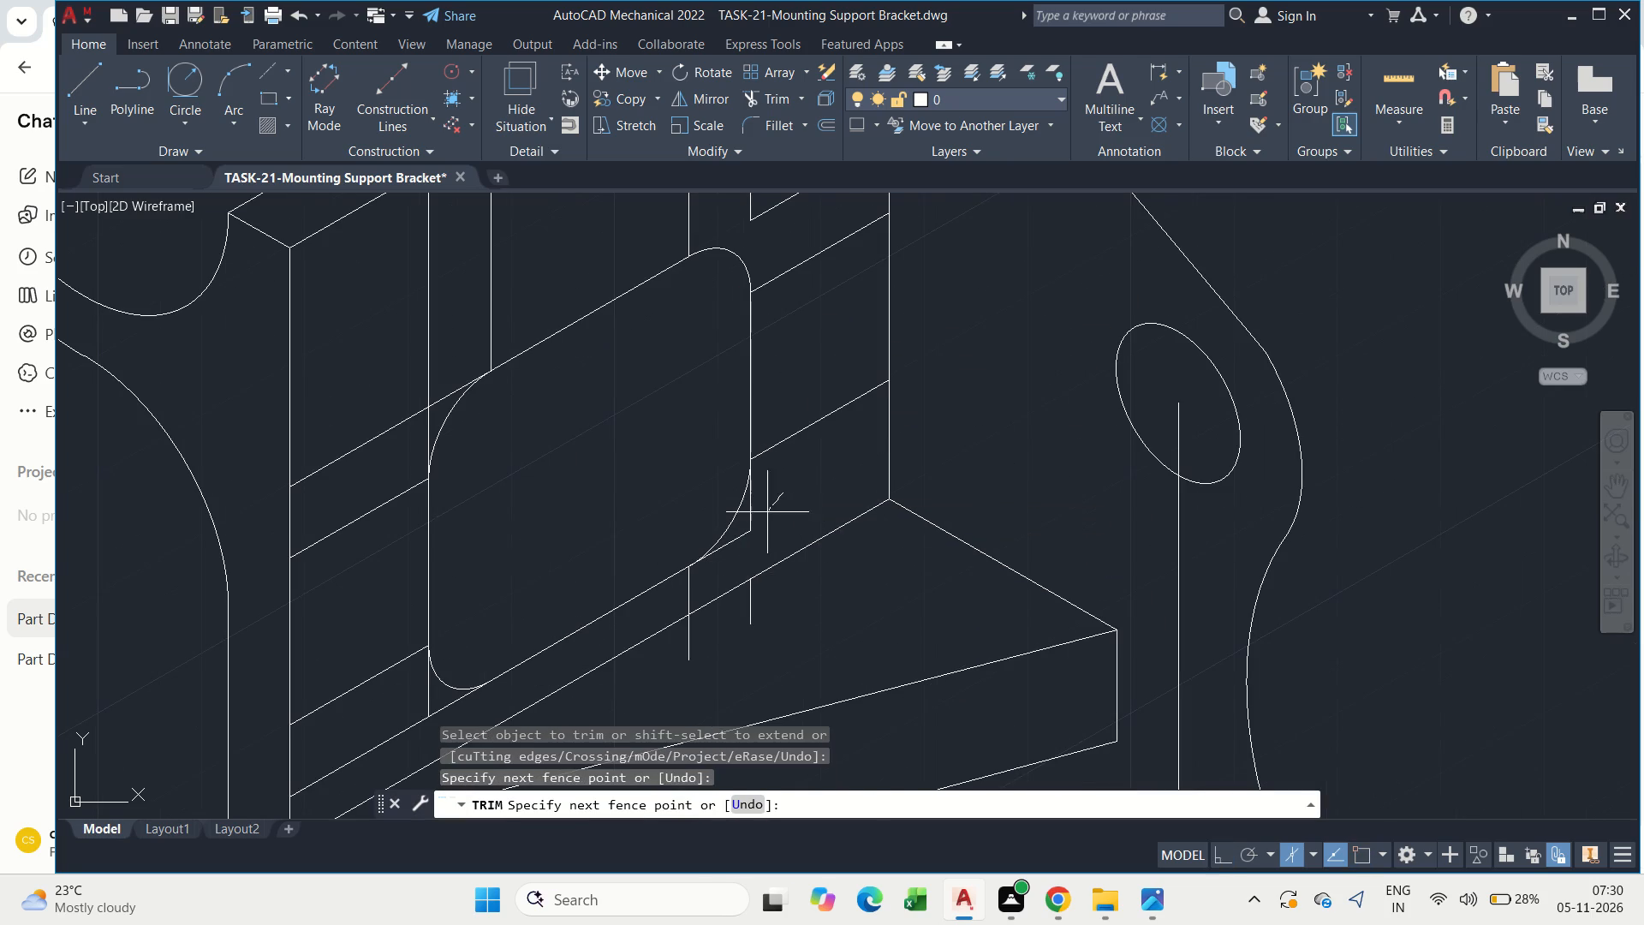
left_click_drag(766, 515, 747, 550)
left_click_drag(763, 503, 753, 537)
left_click_drag(765, 516, 742, 549)
left_click_drag(731, 556, 647, 595)
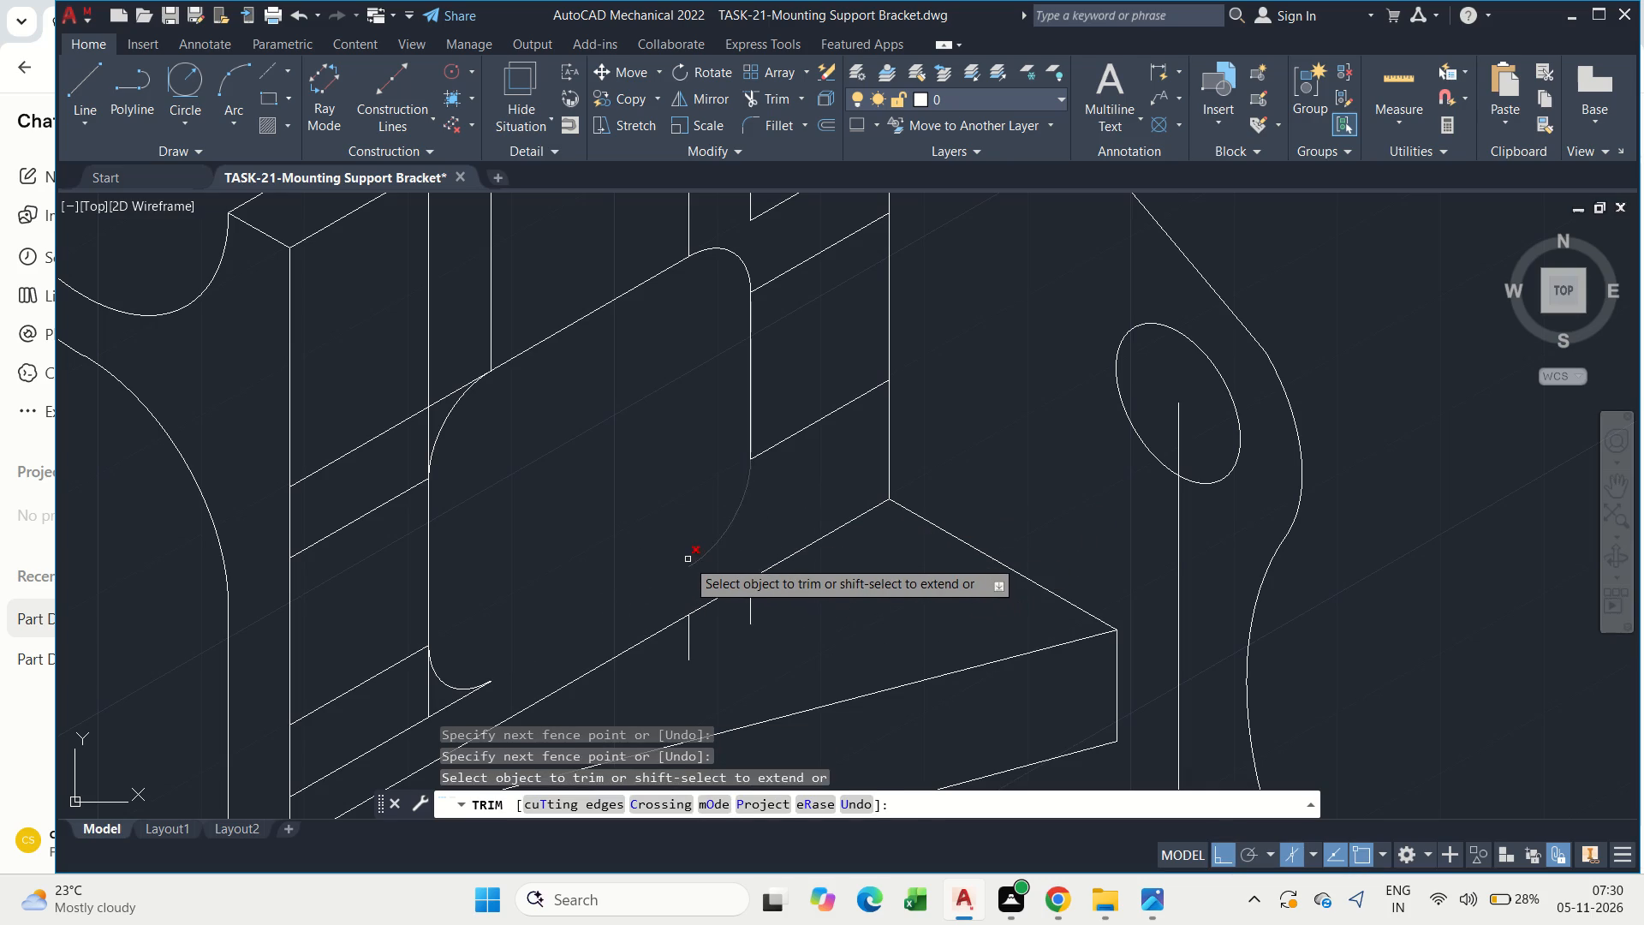
key("ctrl+z")
left_click_drag(702, 583, 669, 594)
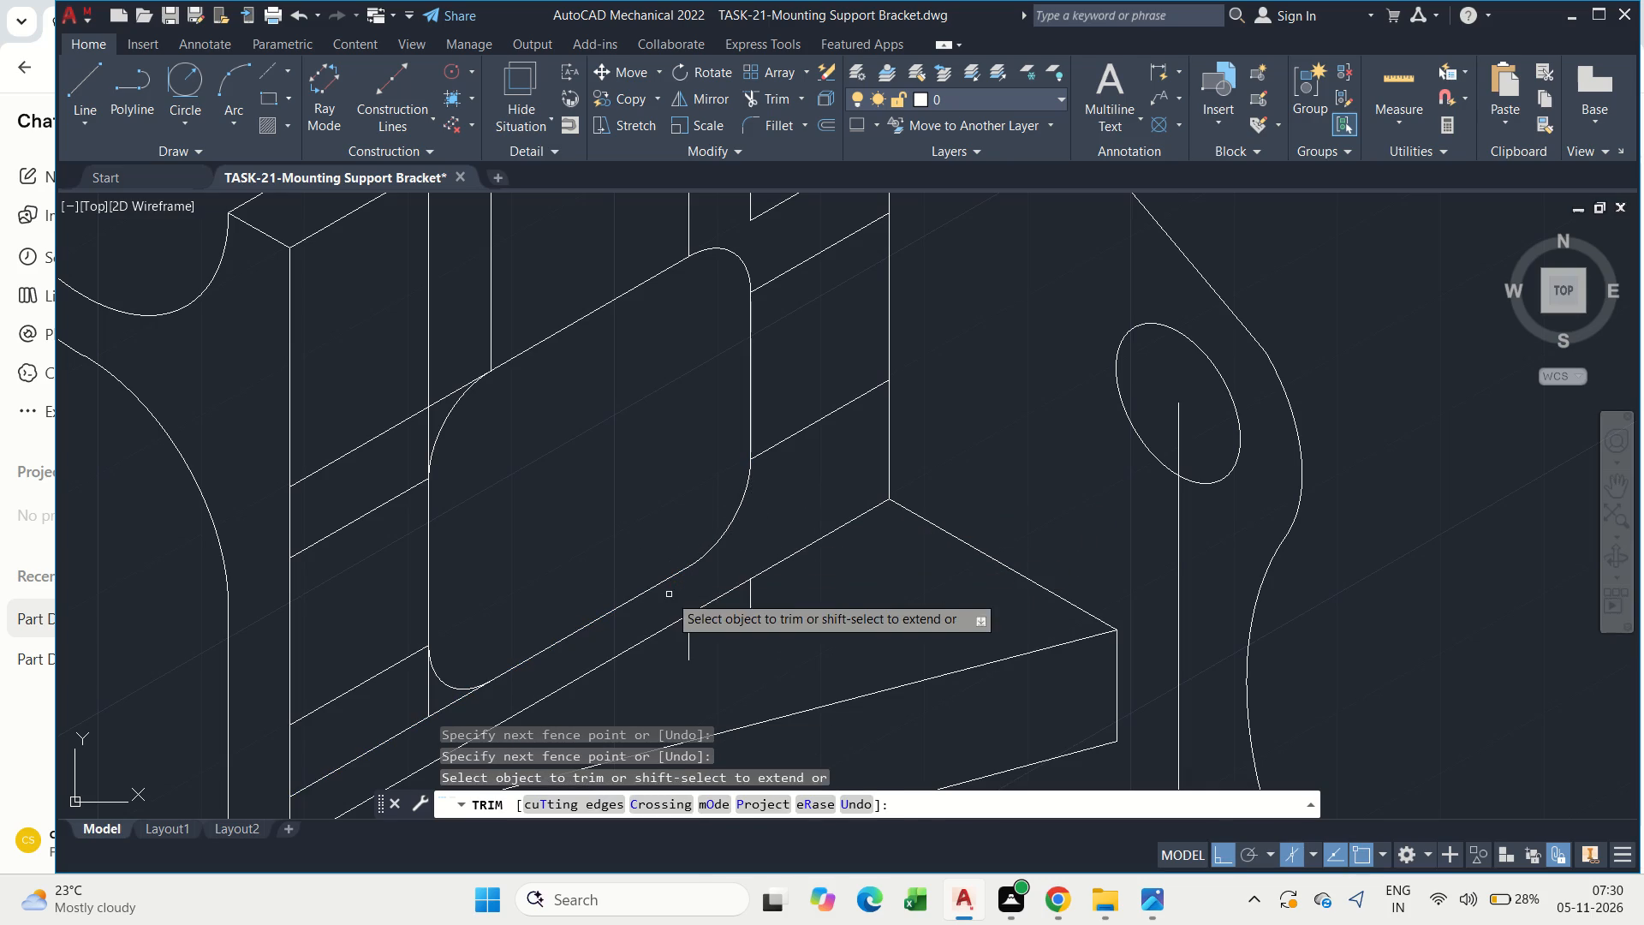
Trim the line ends projecting outside the opening's lower-left and upper-left corner arcs.
left_click_drag(468, 712, 408, 681)
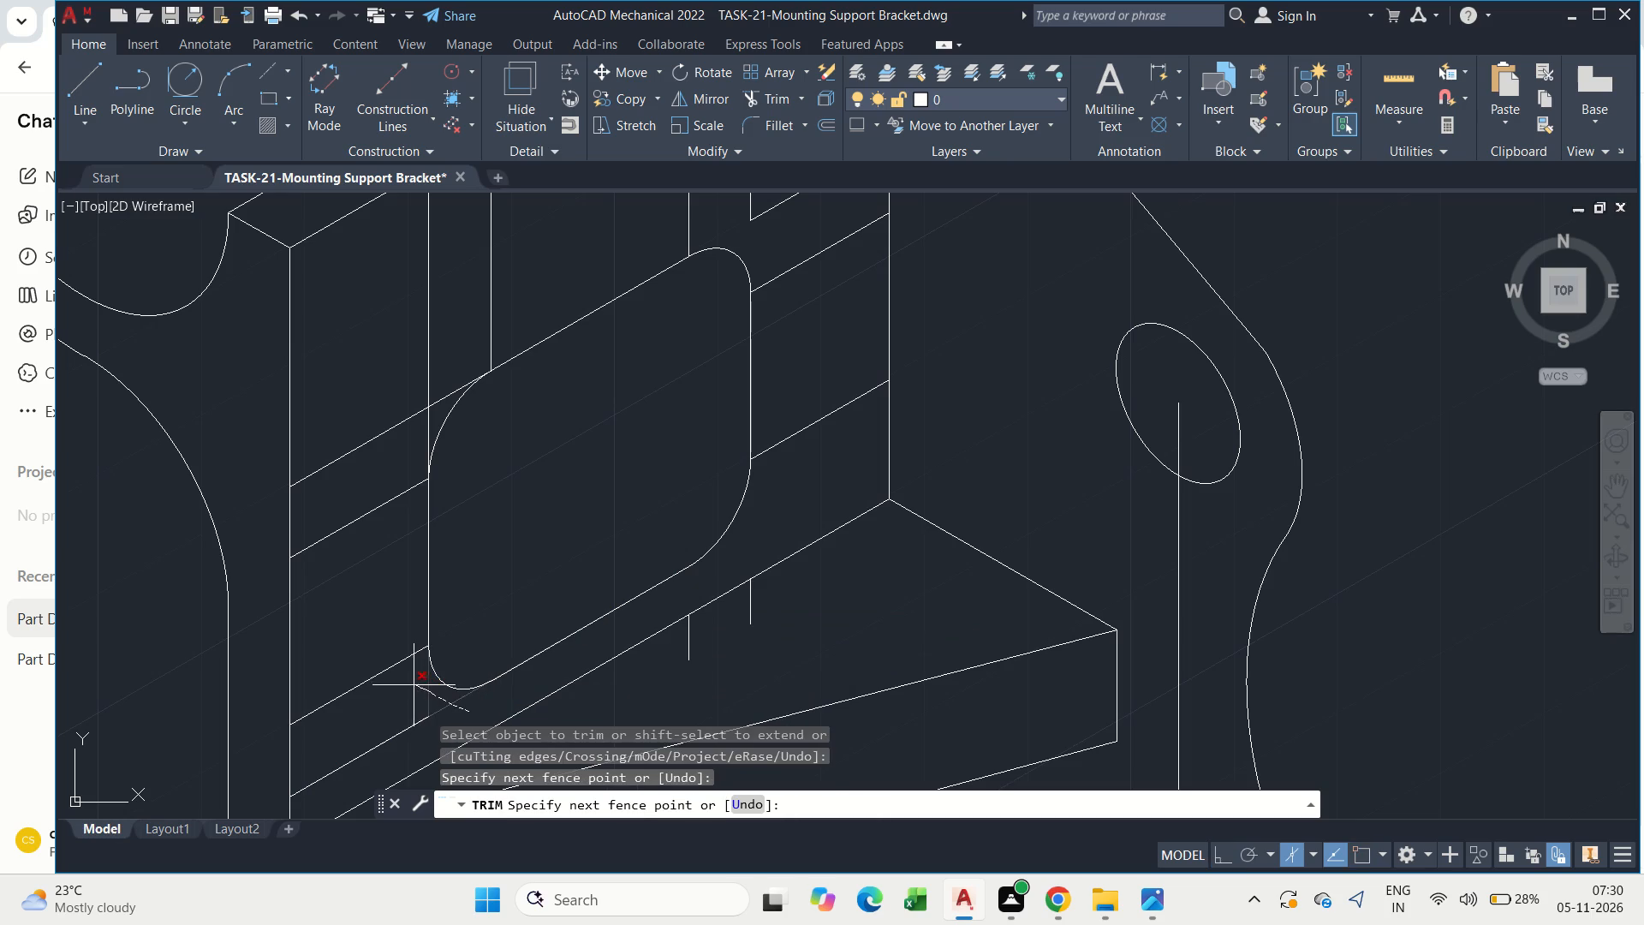
left_click_drag(408, 681, 397, 664)
left_click_drag(460, 367, 427, 415)
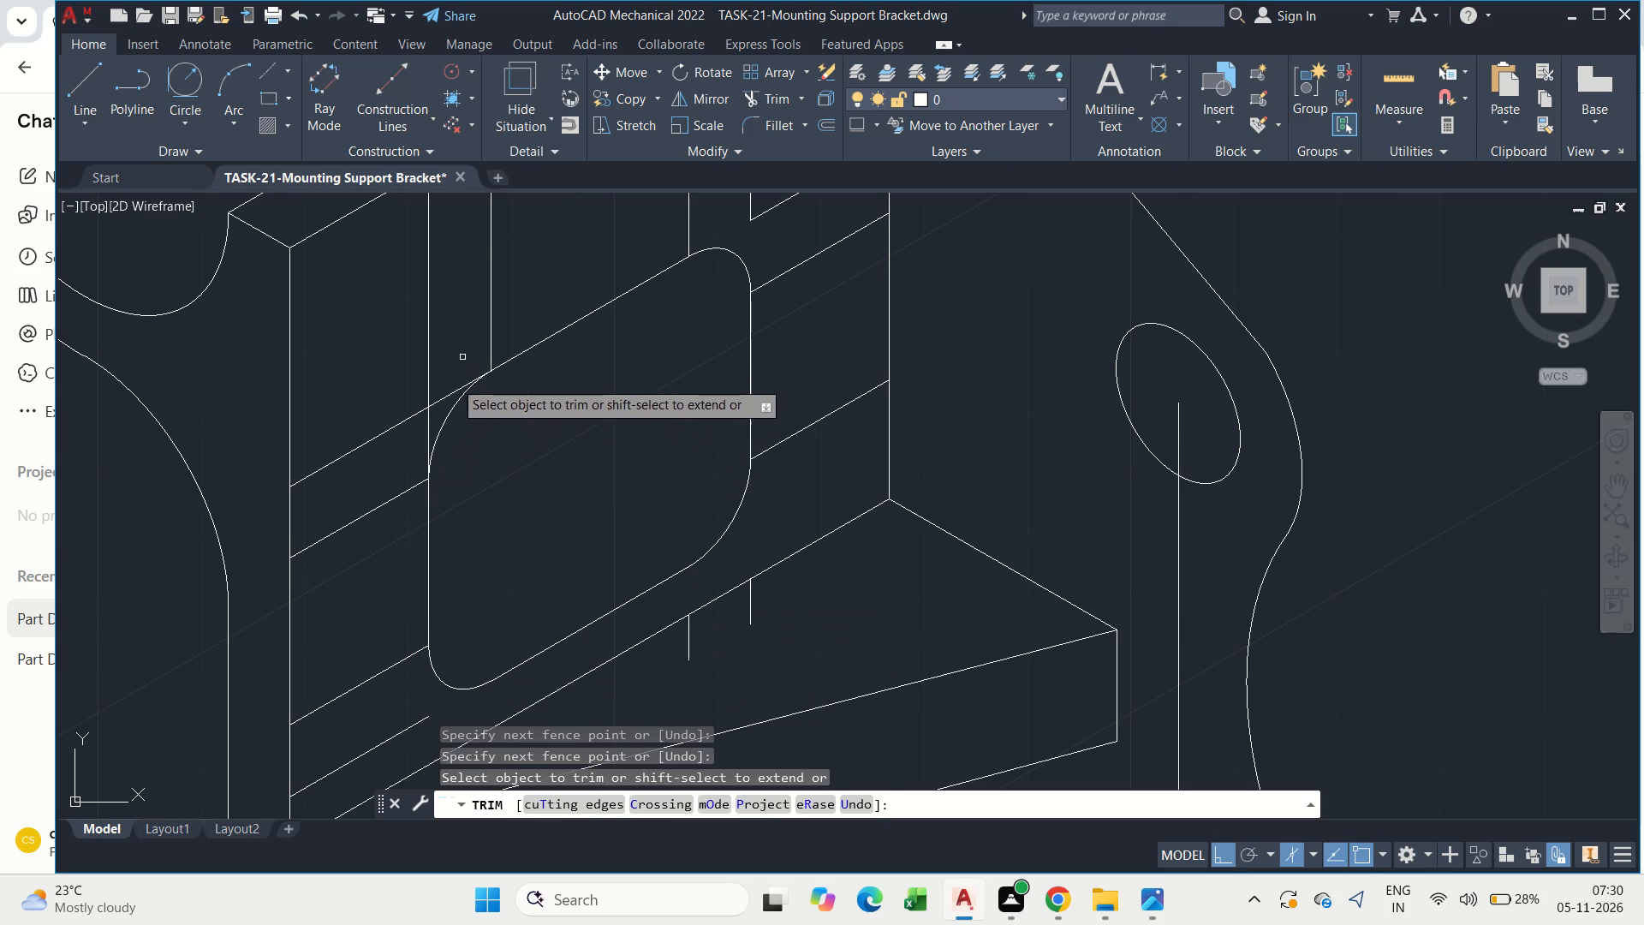
left_click_drag(427, 415, 402, 459)
key("Escape")
Erase the three leftover isometric lines between the opening and the upright plate's right vertical edge.
middle_click_drag(403, 523, 555, 505)
scroll(555, 505, "down", 1)
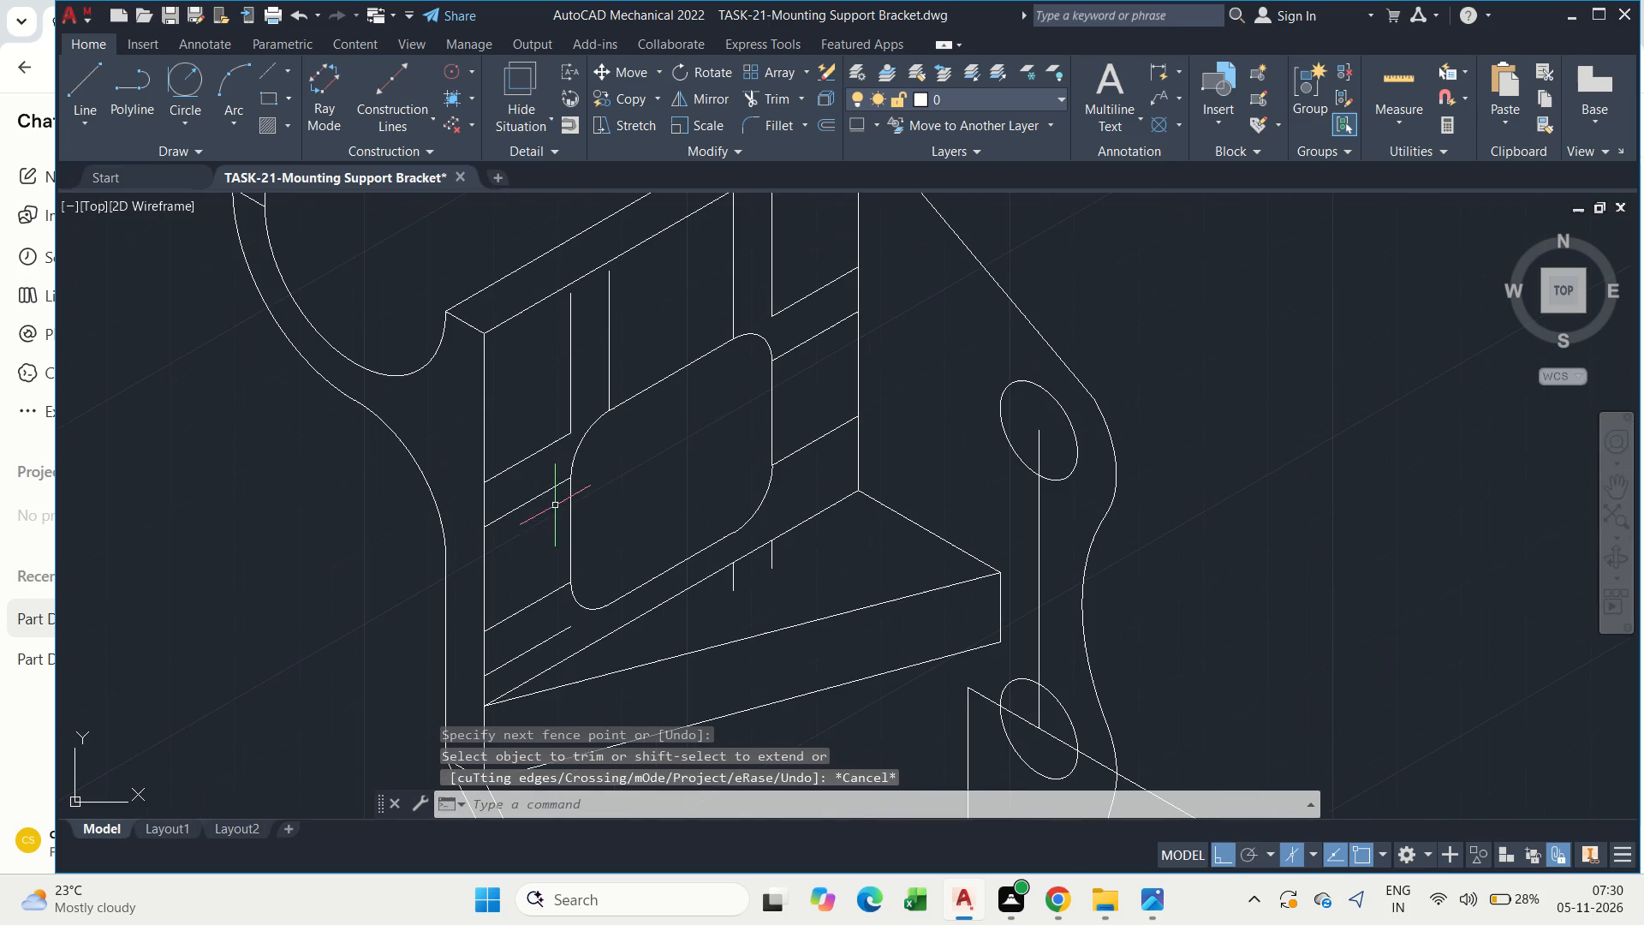
key("Escape")
left_click_drag(857, 479, 833, 440)
key("Escape")
left_click_drag(819, 487, 821, 433)
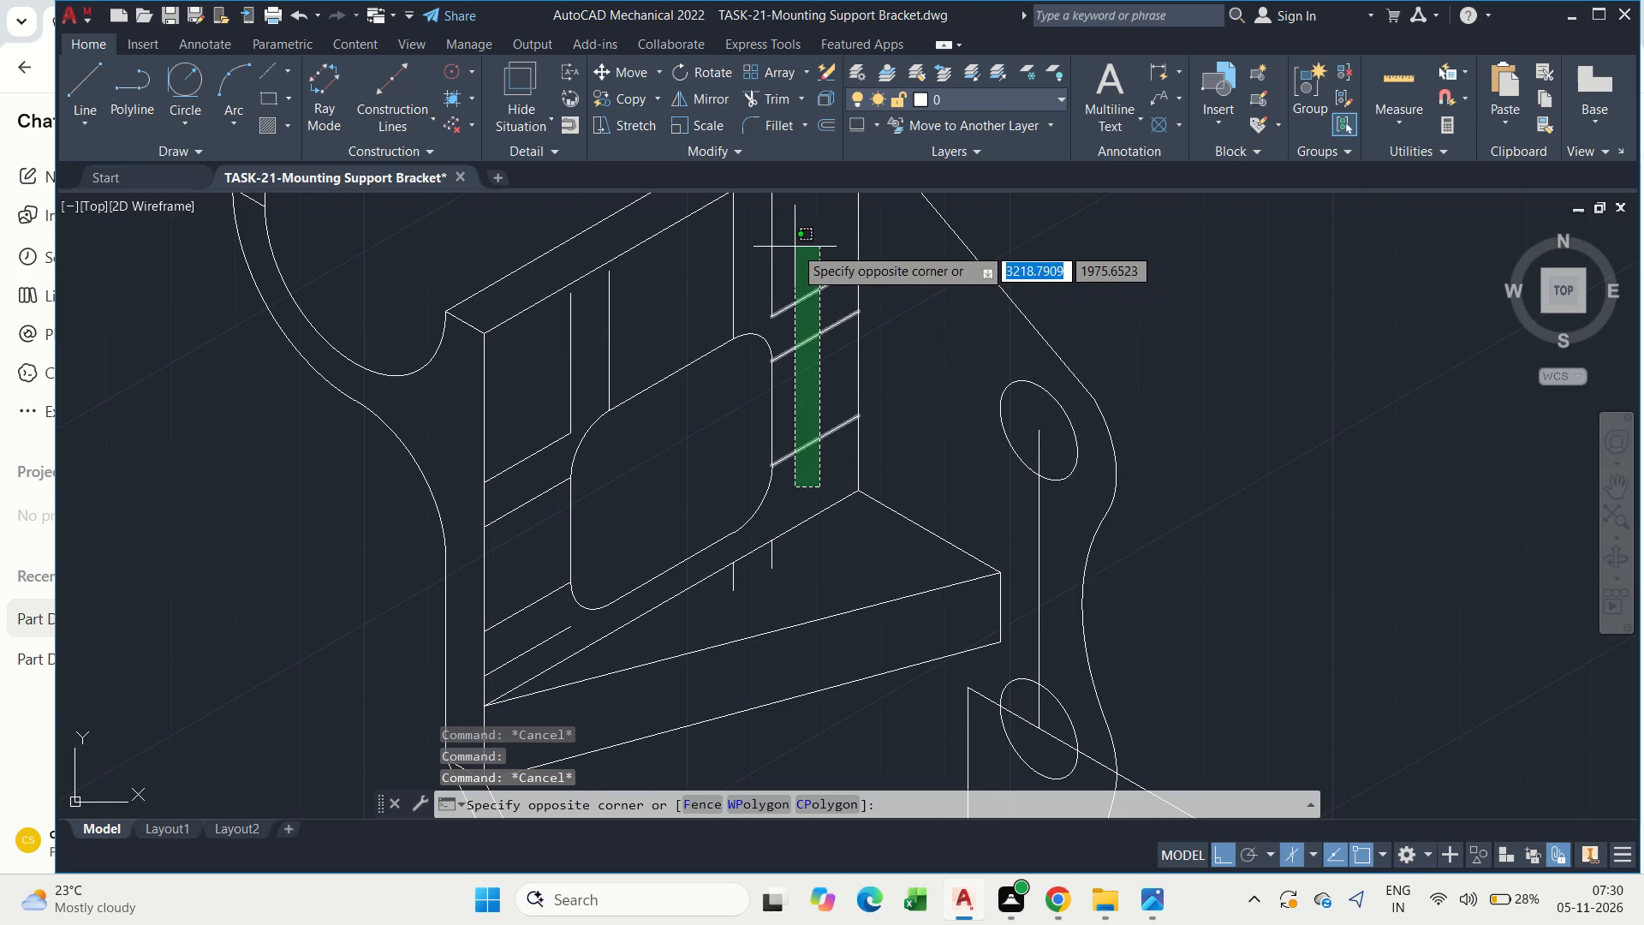
left_click(795, 247)
key("Delete")
Erase the four leftover vertical construction lines above the rounded opening.
left_click_drag(795, 247, 640, 282)
left_click(639, 283)
key("Delete")
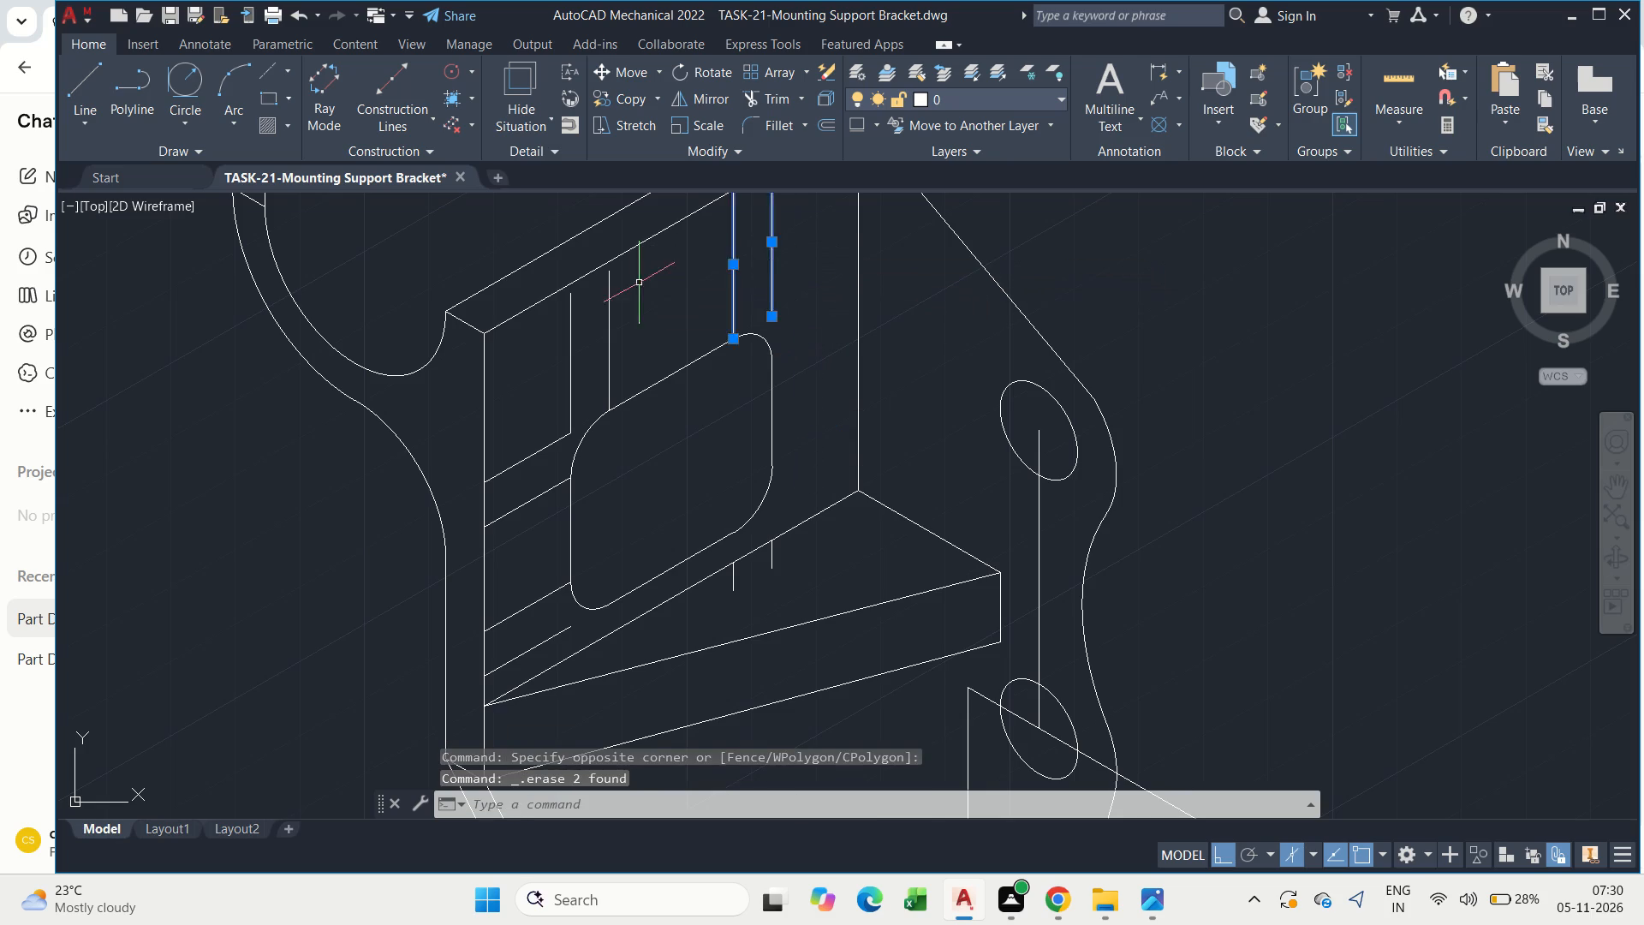
left_click(635, 352)
left_click(557, 338)
key("Delete")
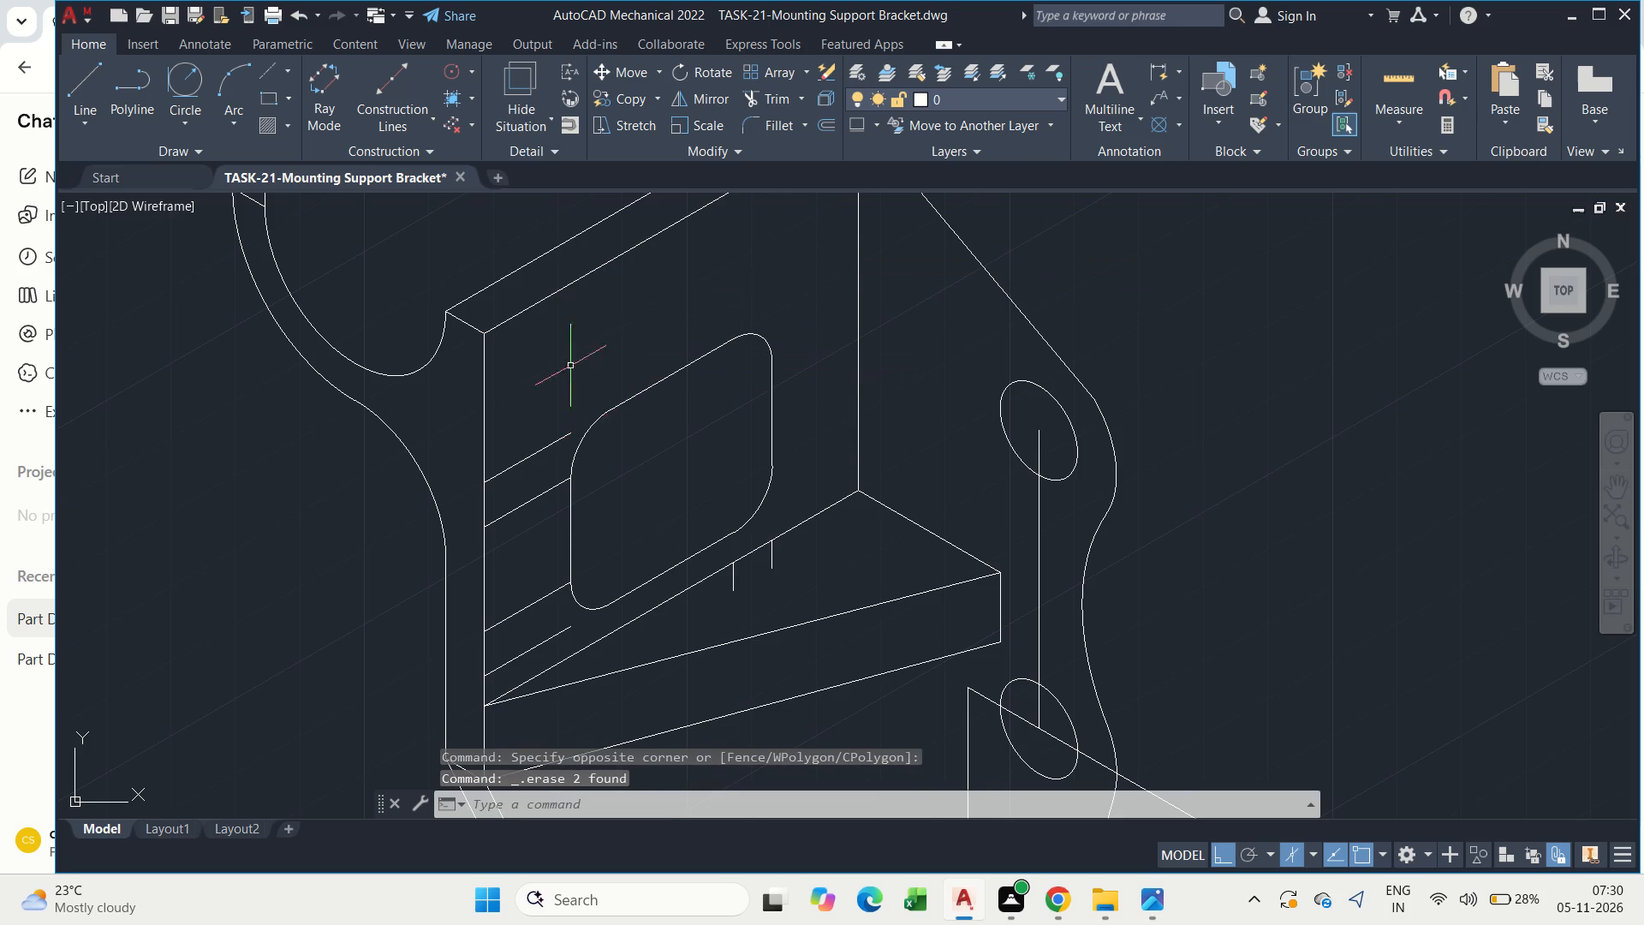
Erase the leftover isometric lines between the upright plate's left vertical edge and the opening.
left_click_drag(542, 566, 534, 551)
left_click(521, 420)
key("Delete")
left_click_drag(555, 657, 541, 650)
left_click(533, 573)
key("Delete")
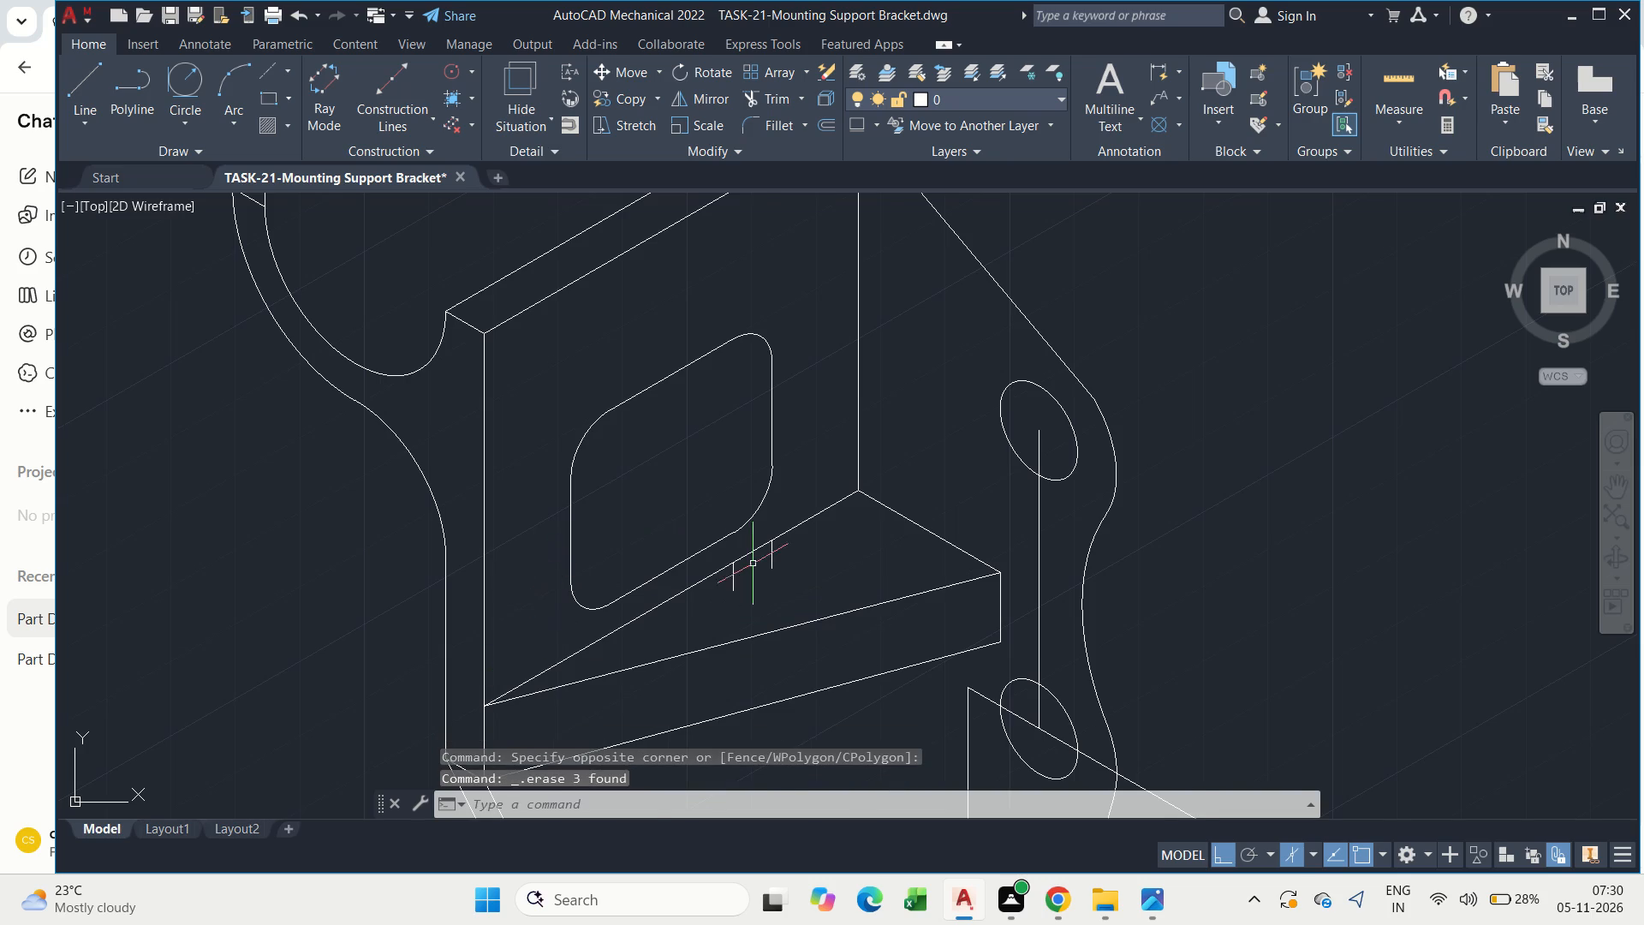
Erase the two short vertical line remnants below the opening's lower-right corner.
scroll(753, 568, "up", 1)
left_click_drag(679, 462, 723, 523)
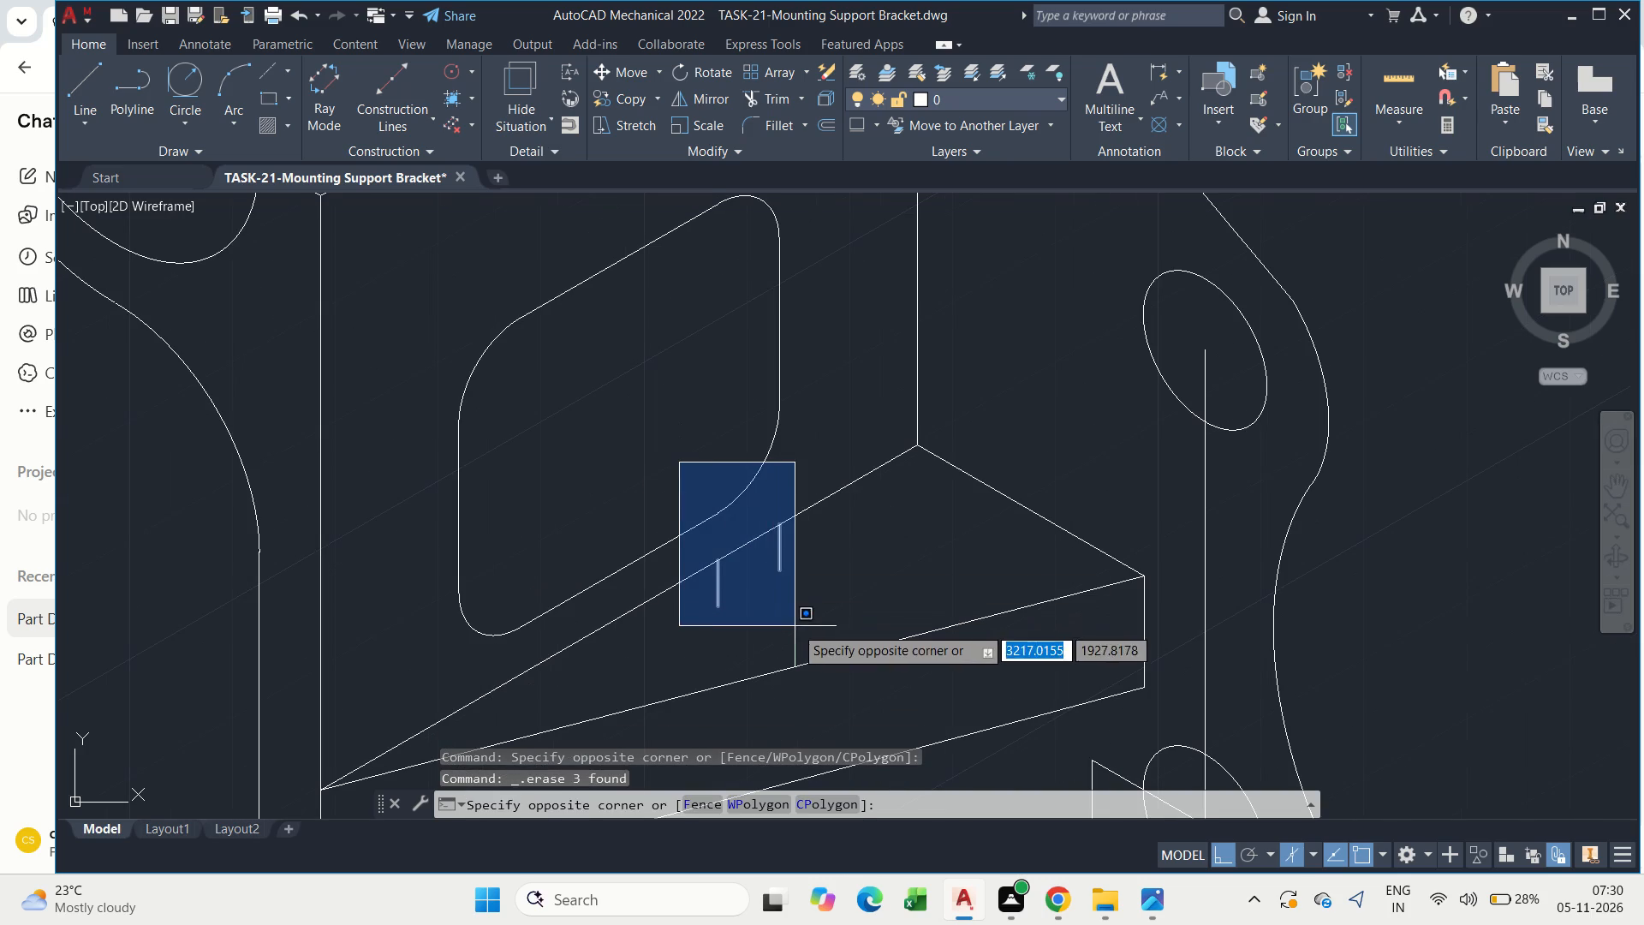
left_click(795, 626)
key("Delete")
scroll(712, 462, "down", 3)
key("Escape")
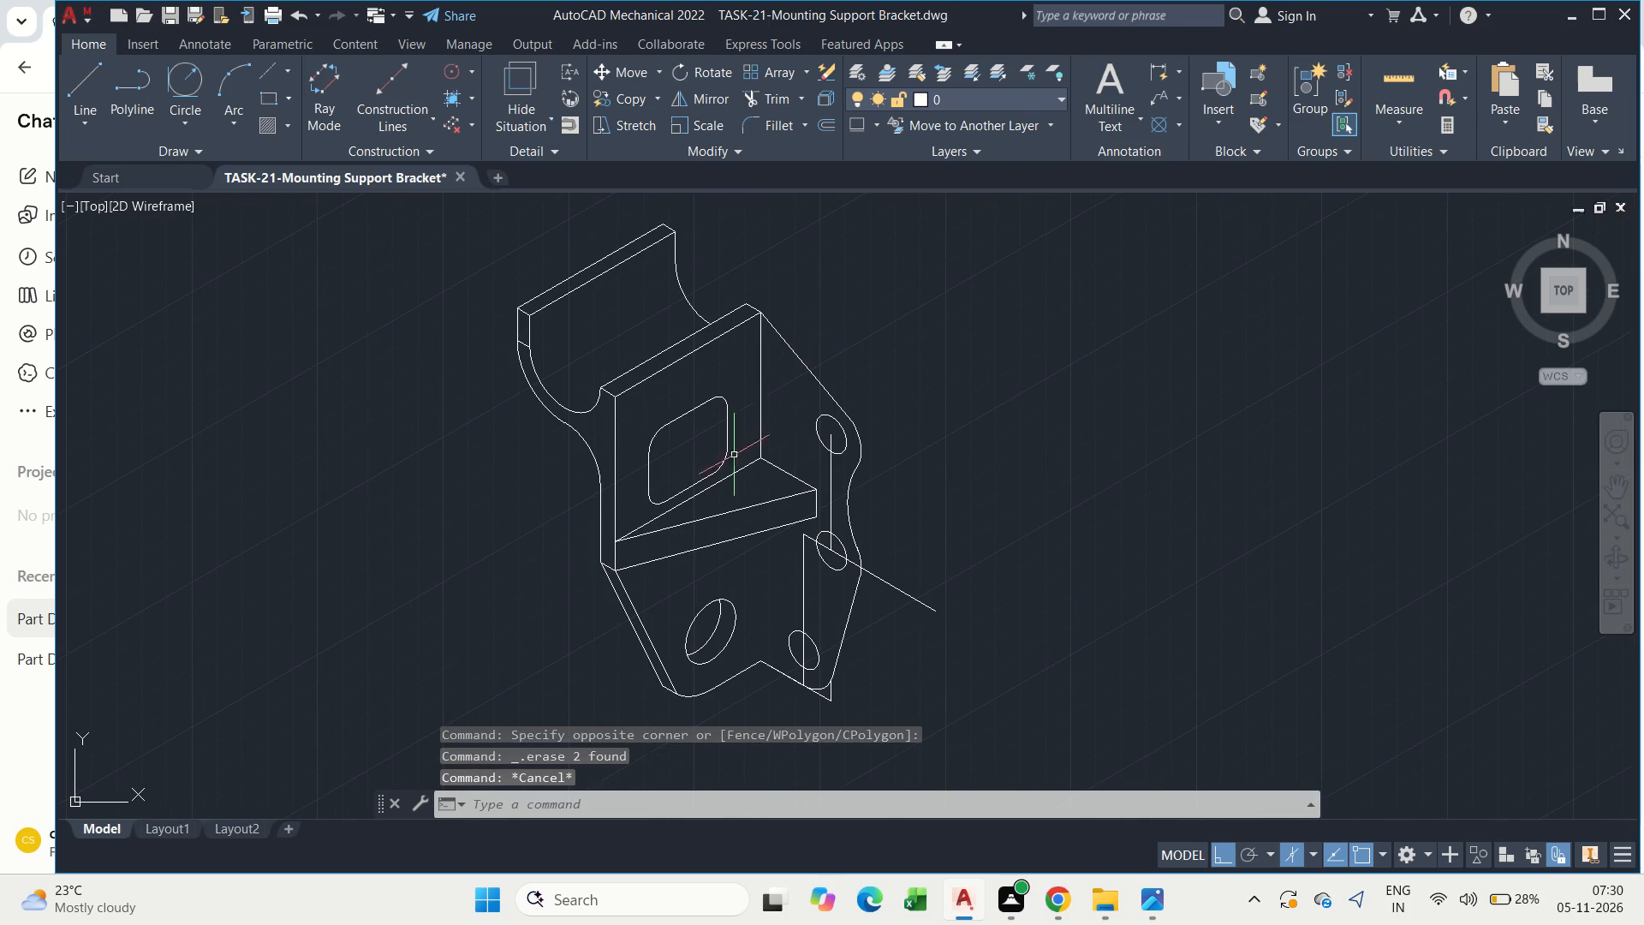
Erase the vertical line joining the two upper small holes and the isometric line crossing the middle hole.
scroll(717, 453, "up", 1)
key("Escape")
scroll(914, 618, "up", 2)
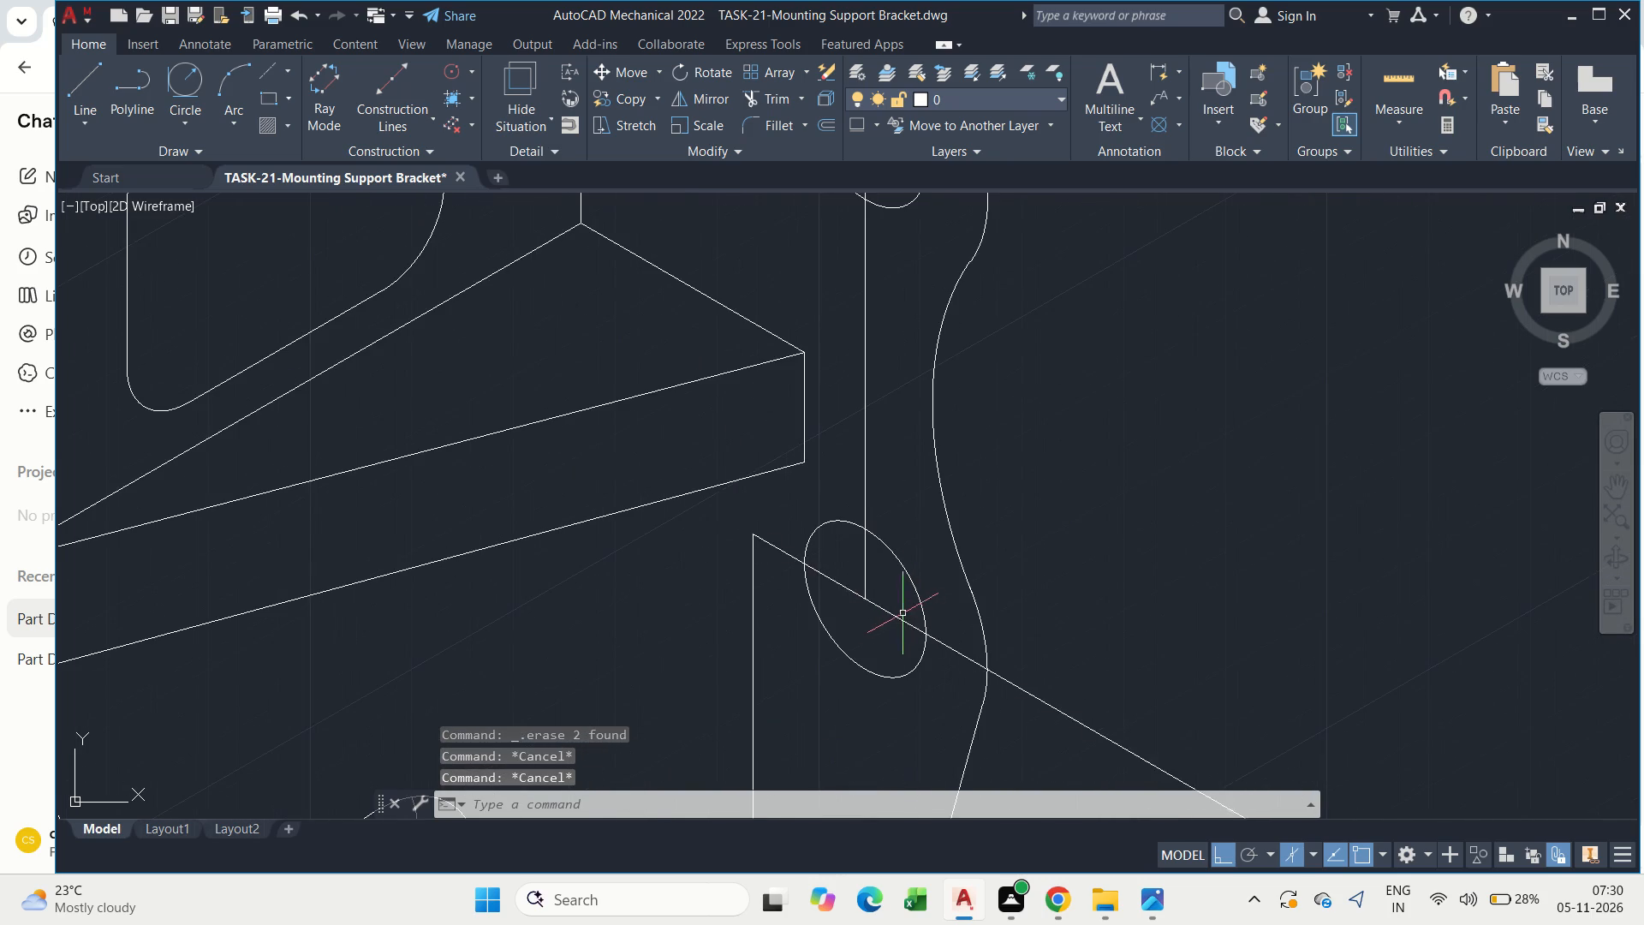
left_click_drag(872, 631, 851, 600)
left_click(842, 564)
key("Delete")
Erase the long vertical construction line above the lowest small hole and the short vertical line at that hole's centre.
scroll(872, 584, "down", 1)
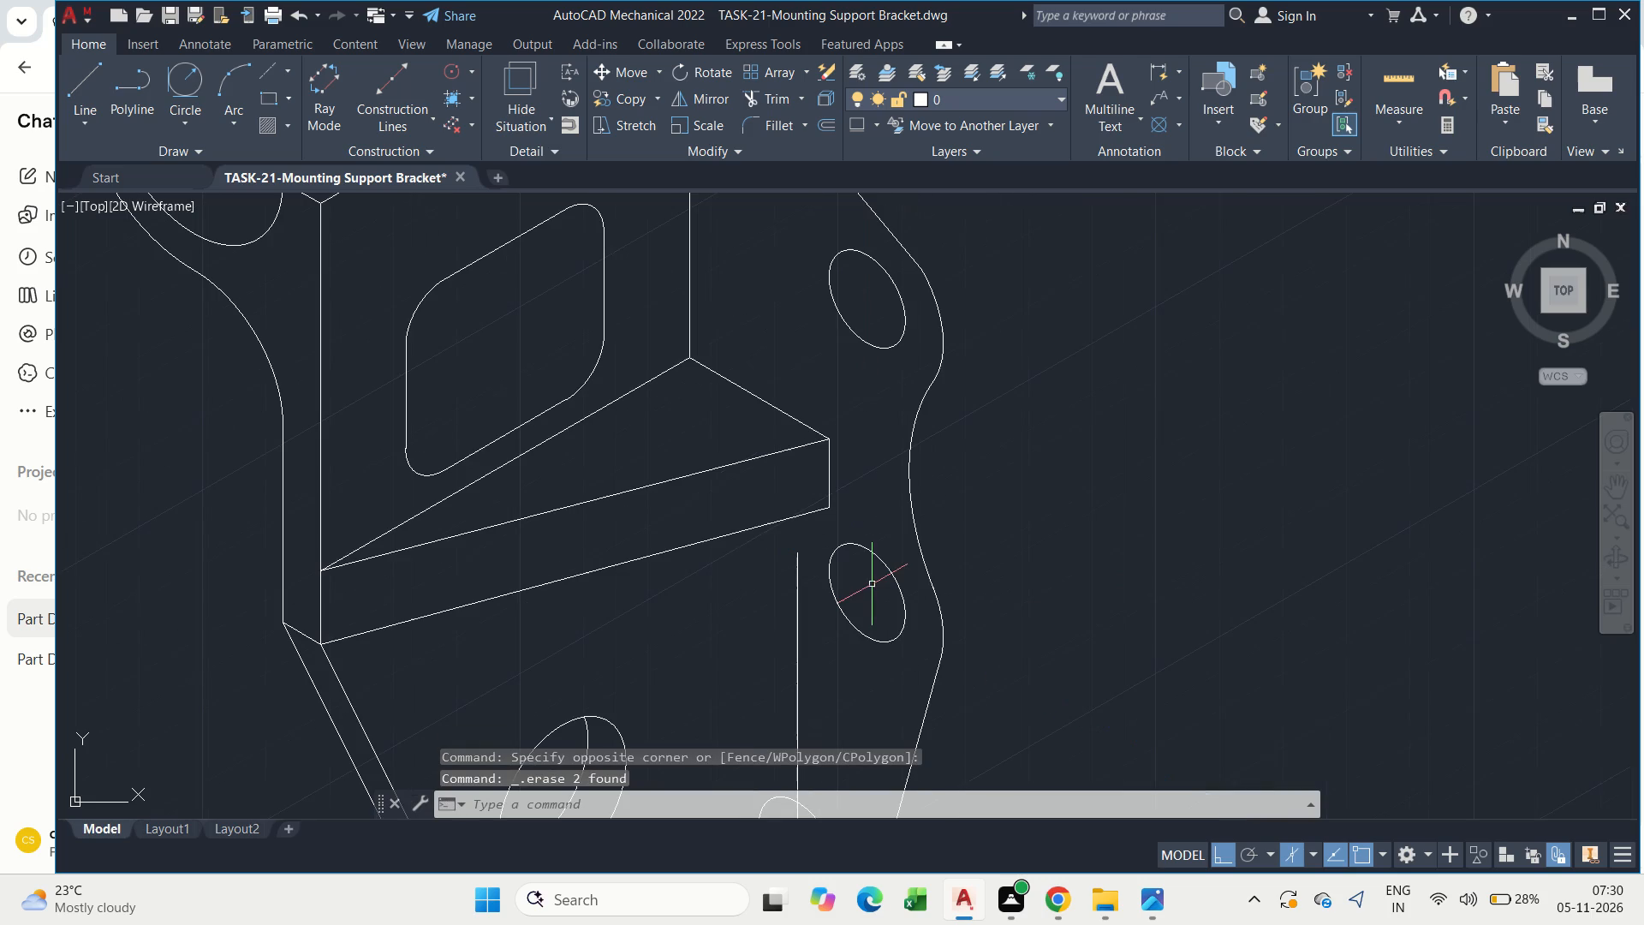
left_click_drag(831, 714, 813, 702)
left_click(784, 676)
key("Delete")
scroll(770, 625, "down", 3)
middle_click_drag(770, 625, 825, 540)
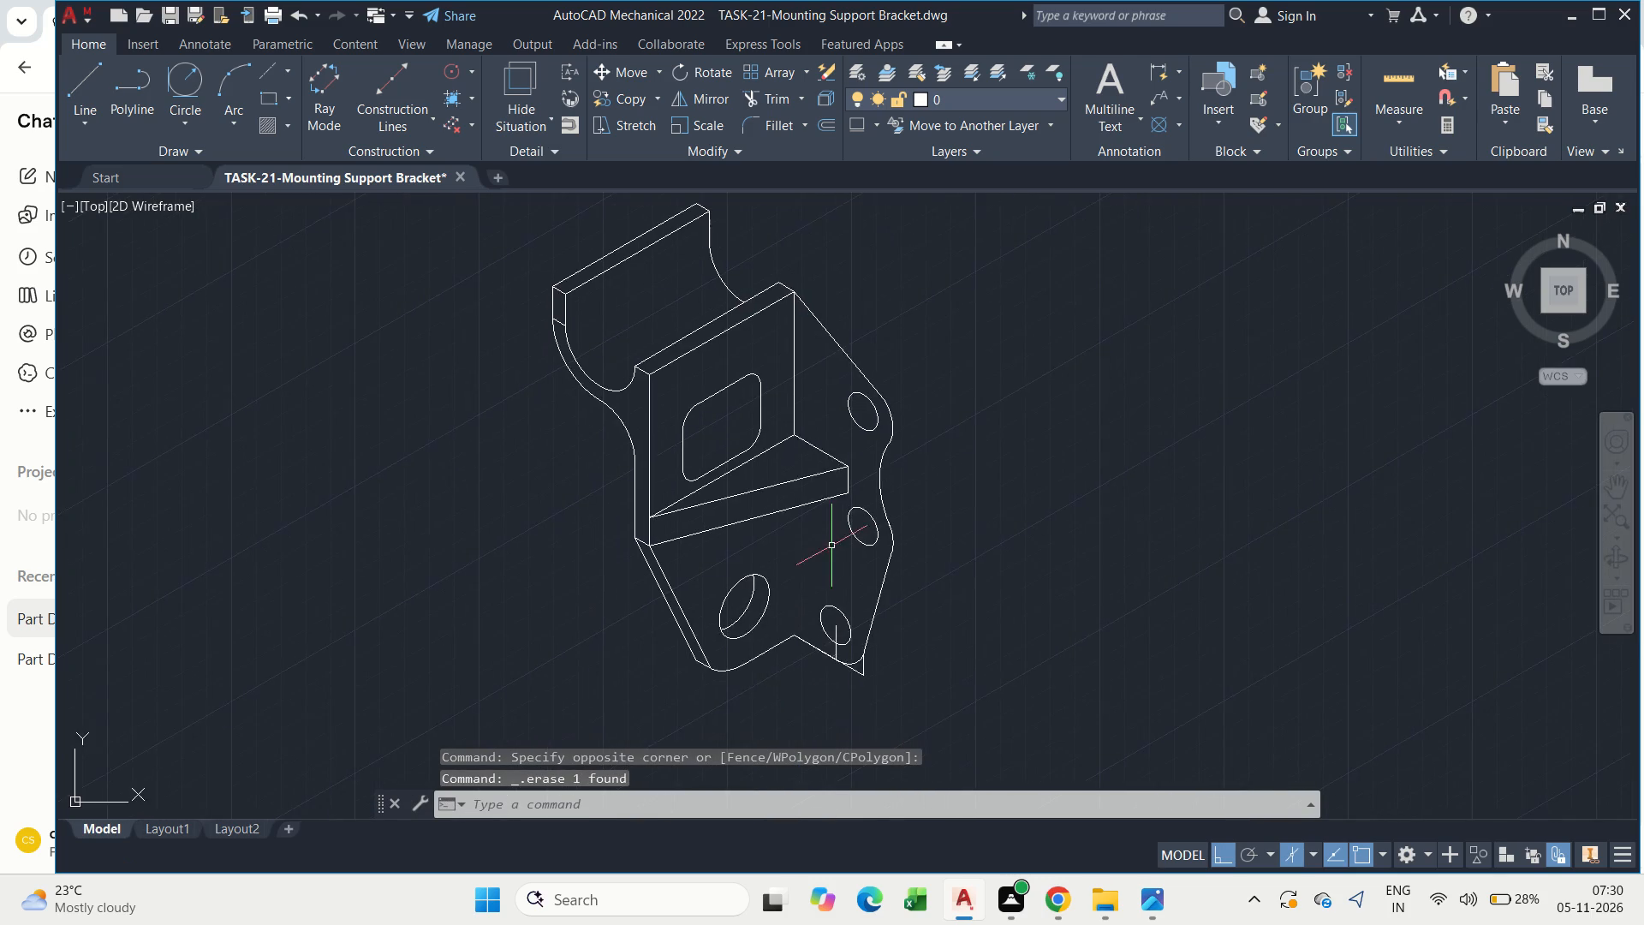
scroll(844, 676, "up", 2)
scroll(823, 575, "up", 1)
left_click_drag(812, 629, 802, 629)
left_click(798, 626)
key("Delete")
Trim the vertical and isometric lines projecting beyond the side plate's rounded bottom corner.
middle_click_drag(795, 629, 857, 475)
key("Escape")
type("tr")
key("space")
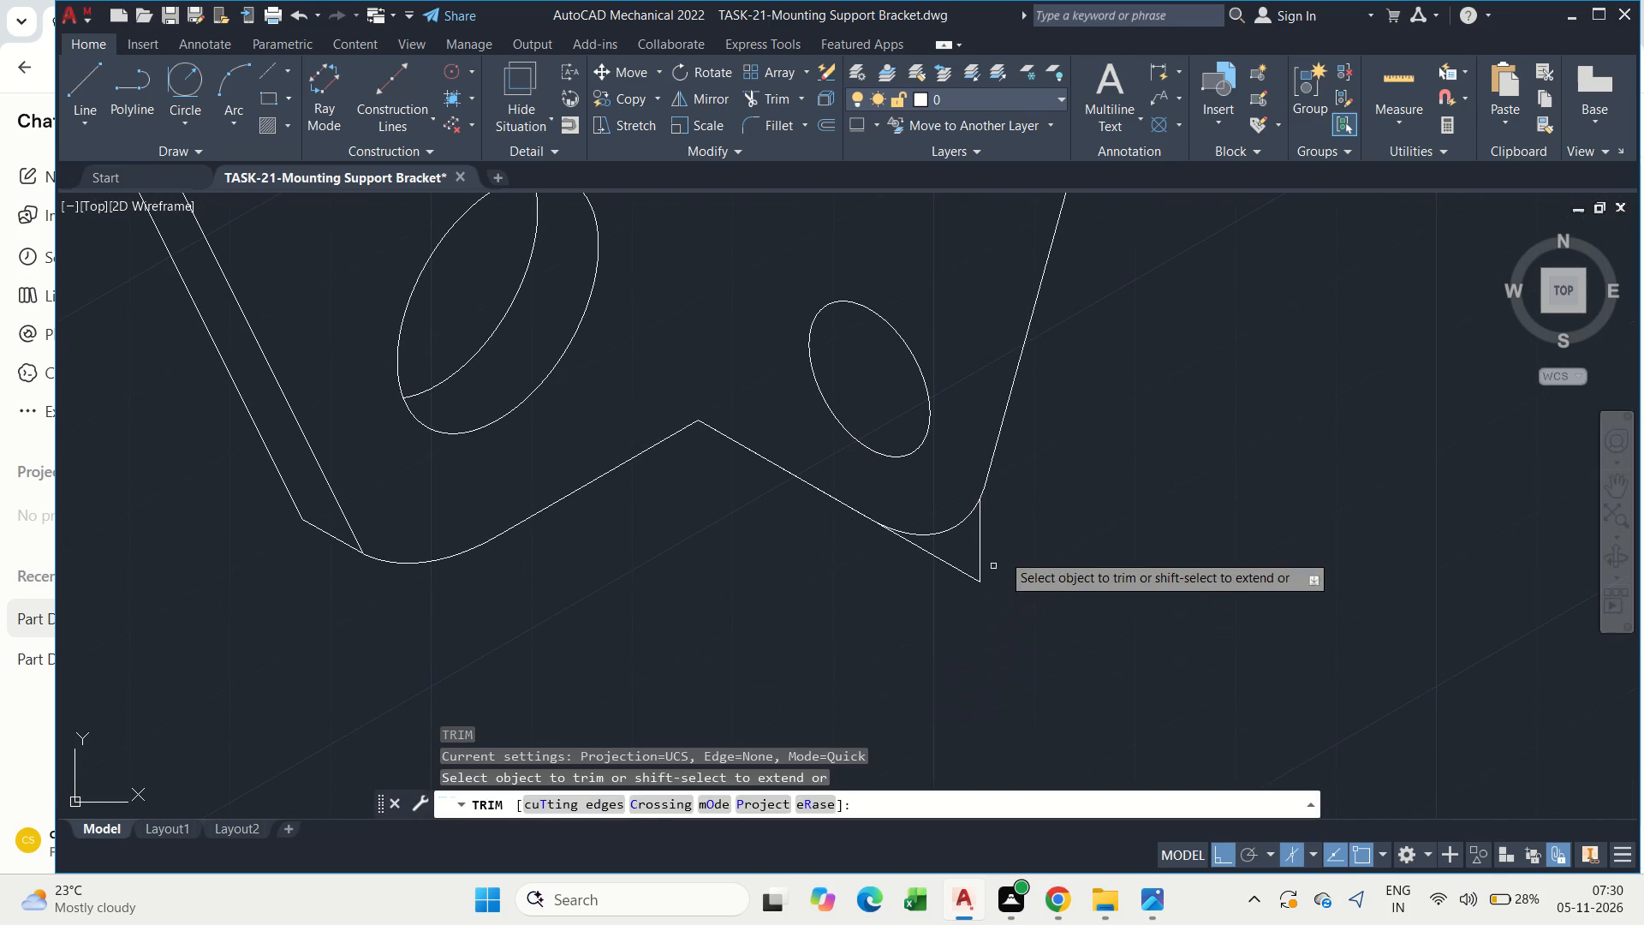
left_click_drag(1016, 530, 926, 573)
scroll(926, 573, "down", 1)
key("Escape")
scroll(867, 514, "down", 3)
middle_click_drag(836, 570, 841, 580)
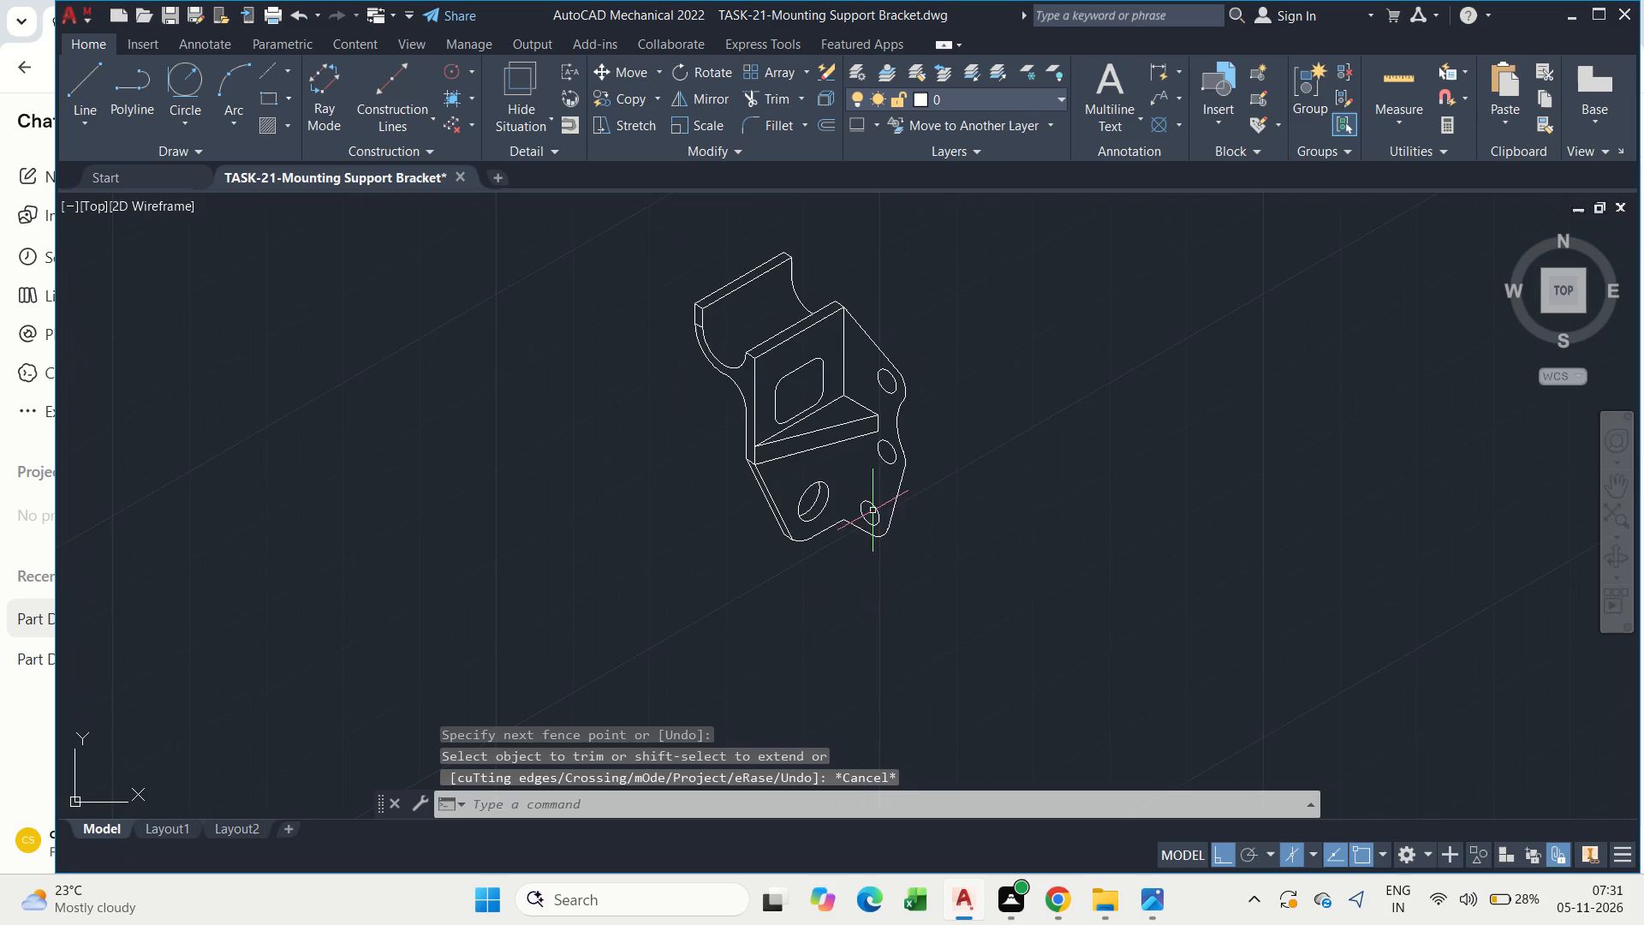
Draw a vertical line from the bottom inner corner where the two plates meet up past the rib's lower edge.
scroll(884, 471, "up", 2)
type("l")
key("space")
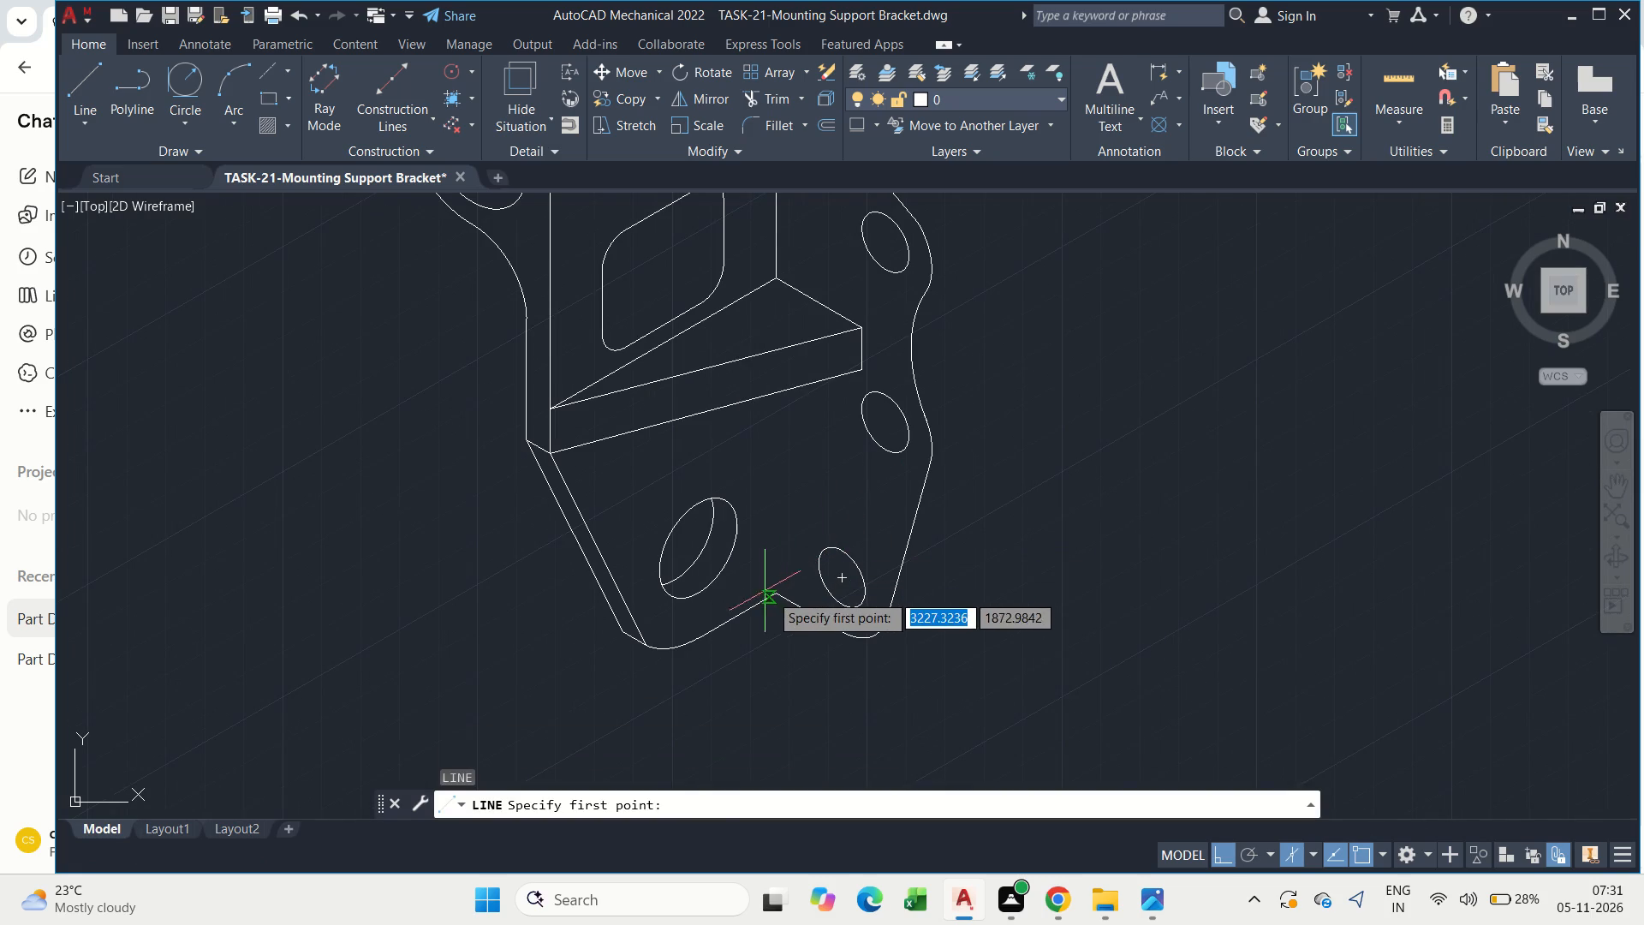
left_click_drag(771, 594, 771, 576)
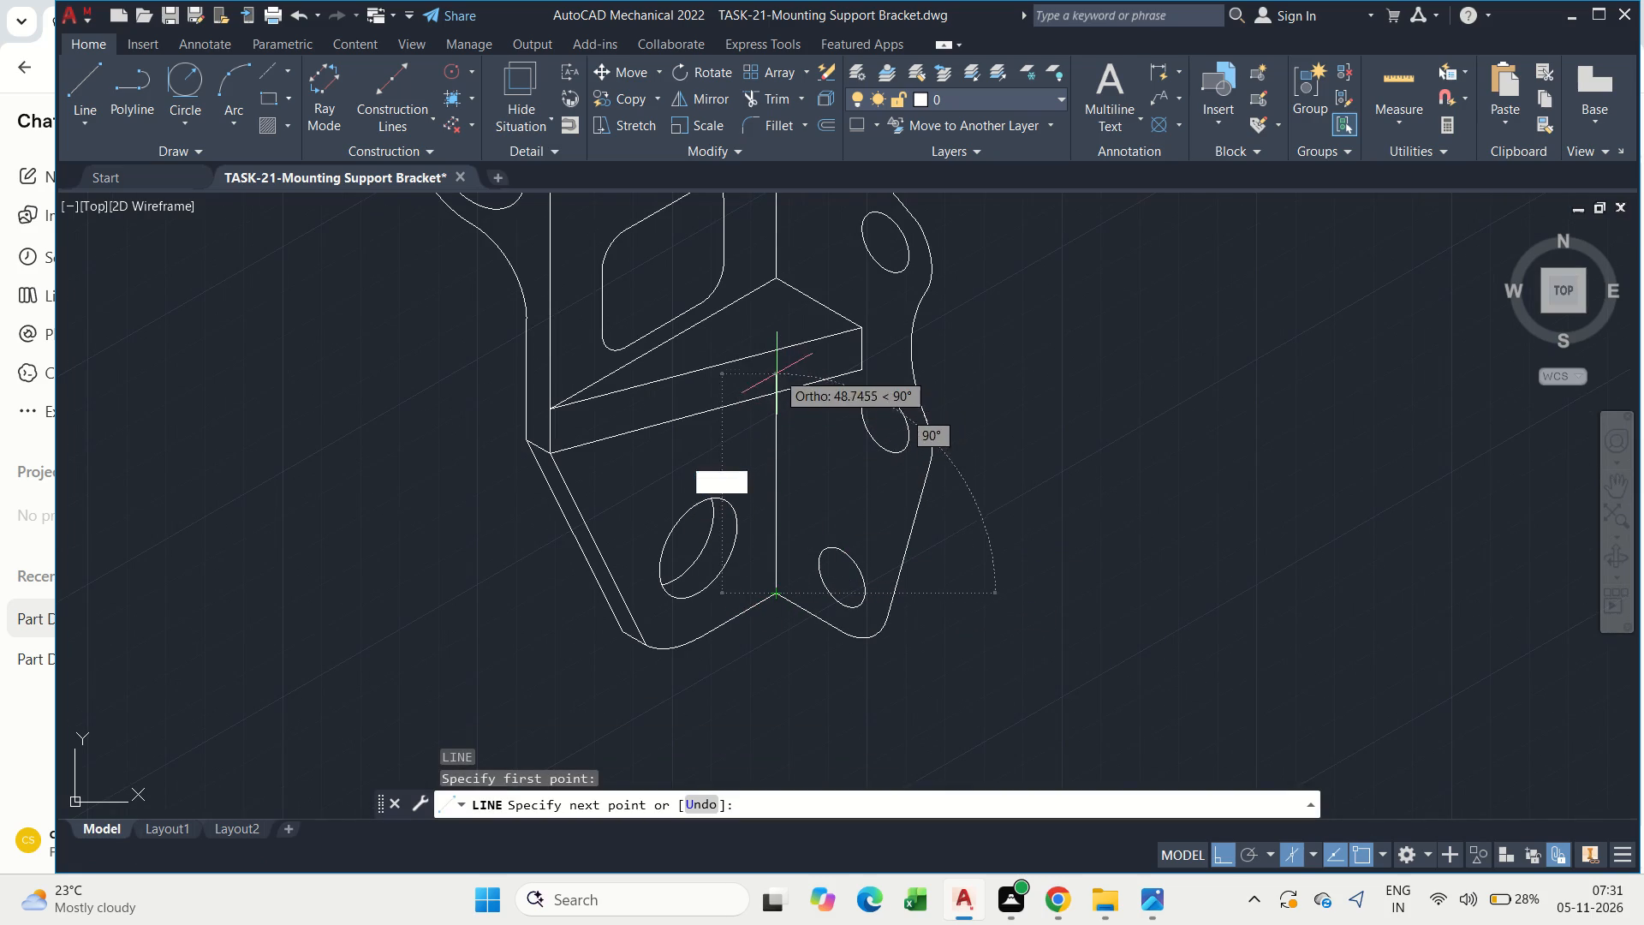
left_click(778, 367)
key("Escape")
Trim the new vertical corner line back to the rib's lower edge.
type("tr")
key("space")
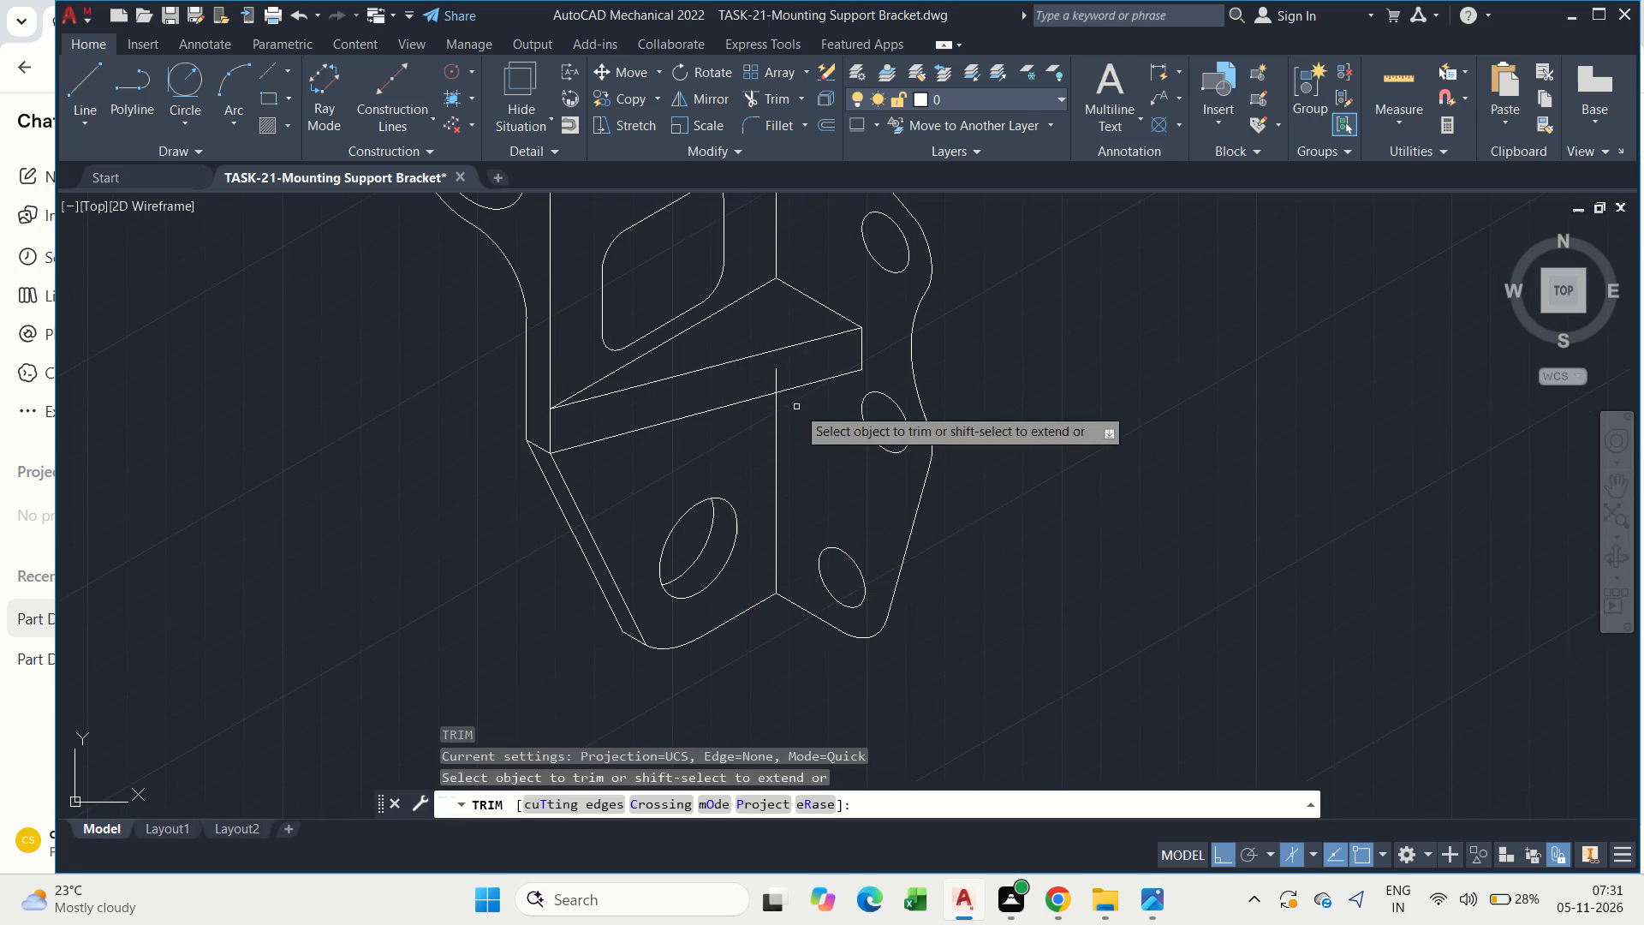
left_click_drag(791, 373, 755, 377)
scroll(755, 378, "down", 1)
key("Escape")
key("Escape")
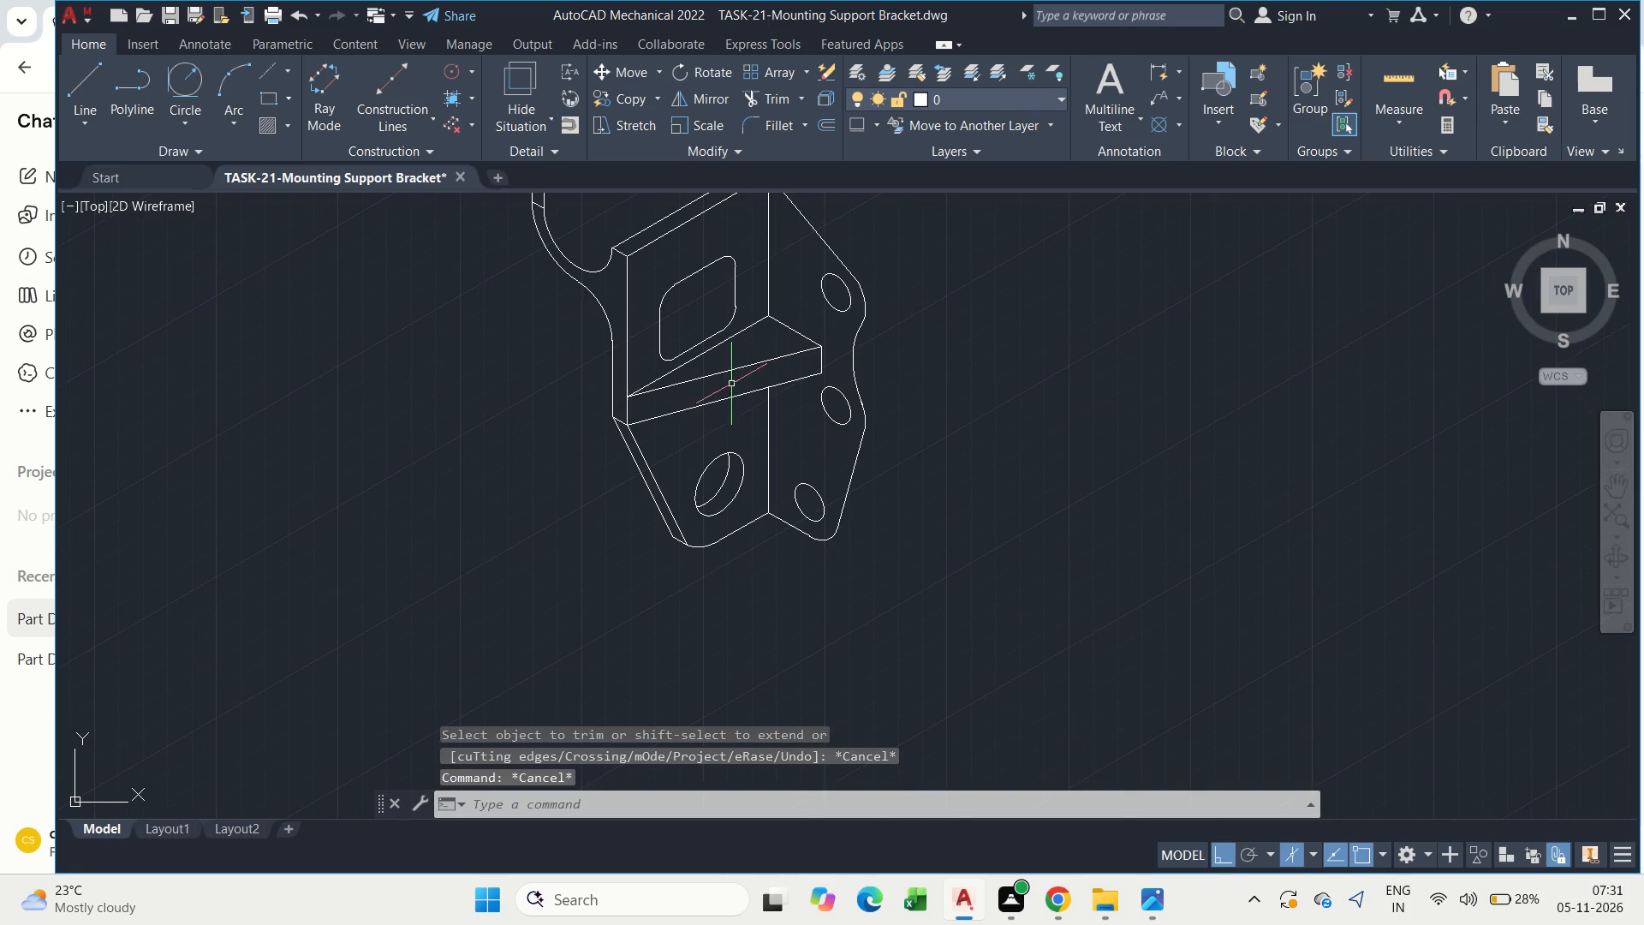
Copy the rounded opening's outline 6 units along the isometric depth direction toward the plate's rear face.
middle_click_drag(746, 395, 796, 486)
scroll(751, 397, "up", 1)
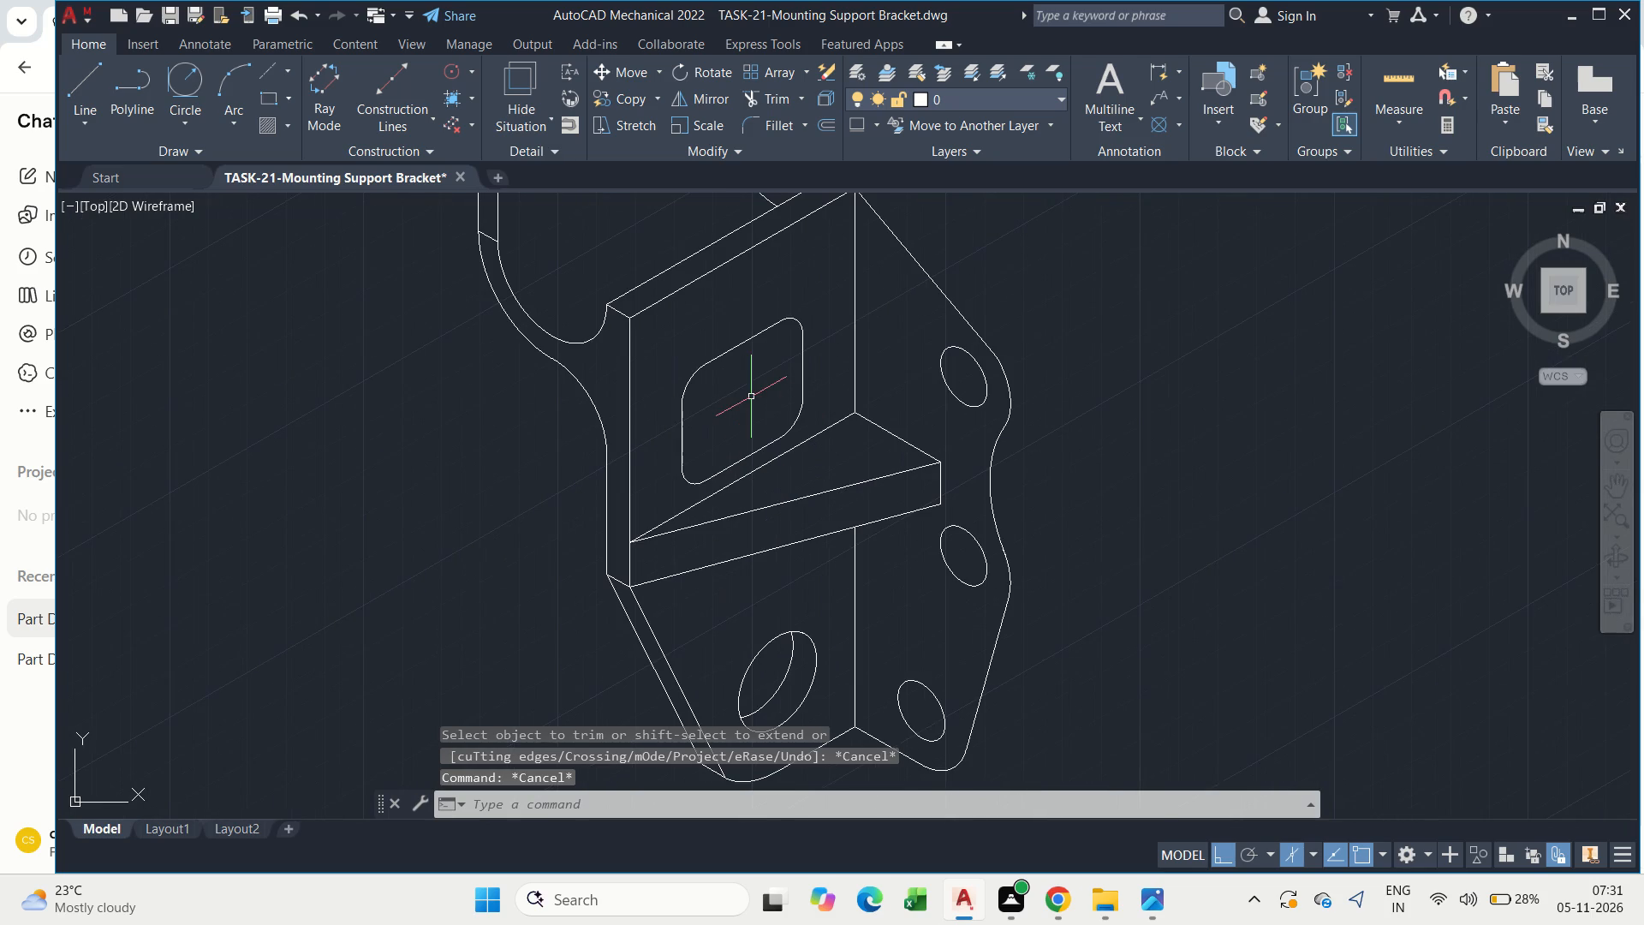
key("Escape")
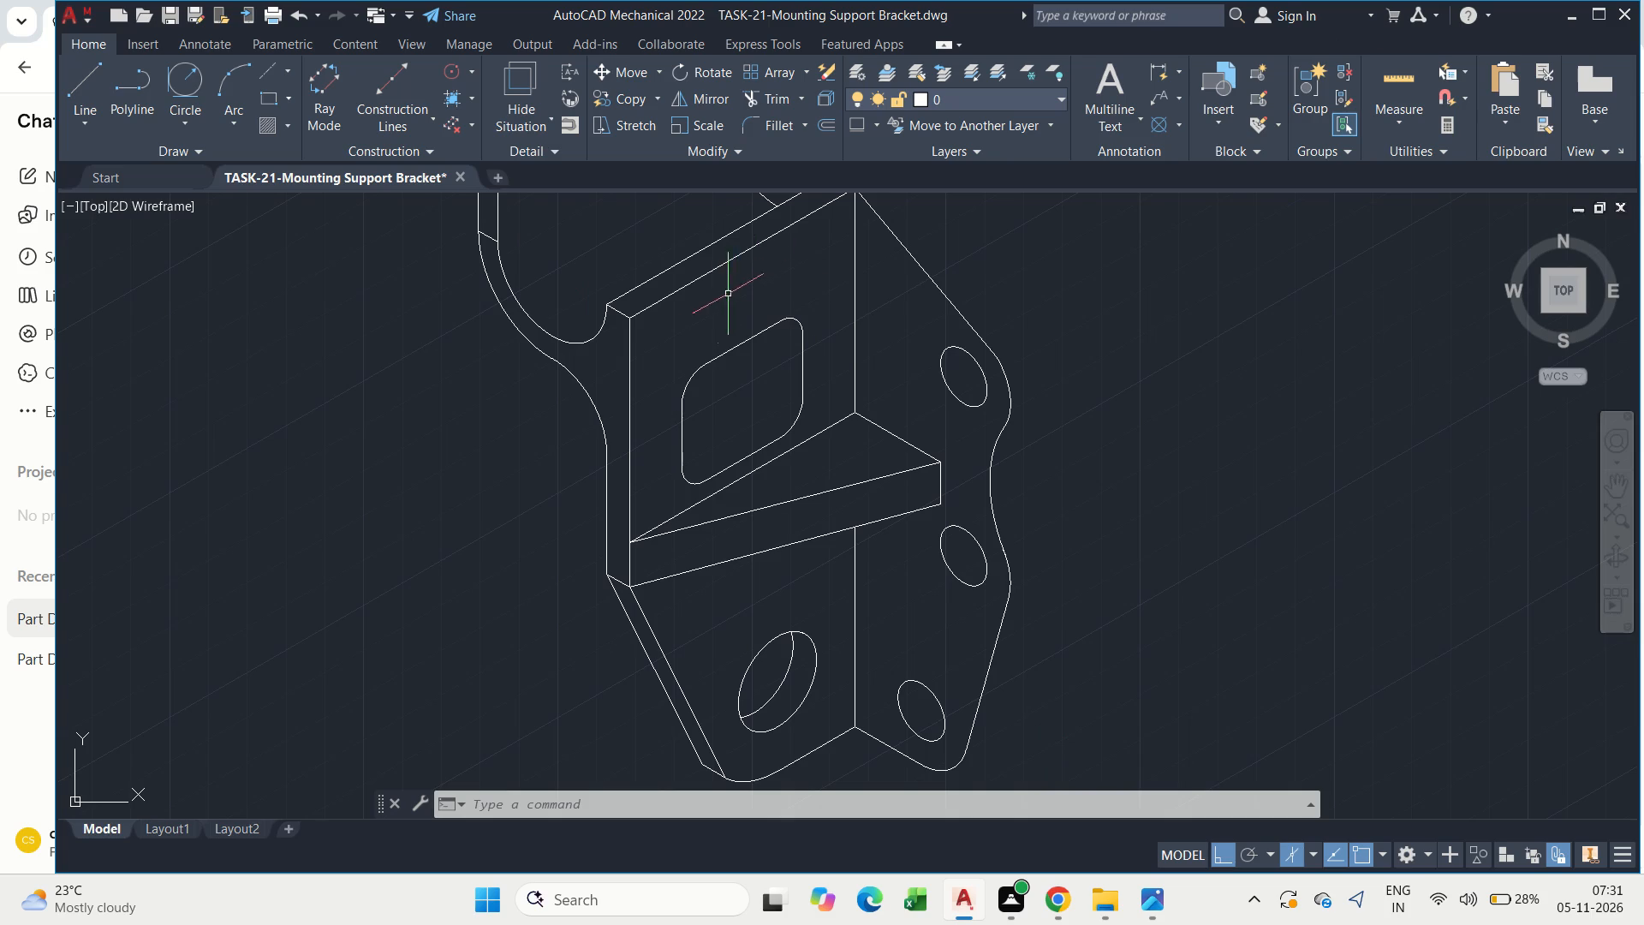
scroll(713, 302, "up", 1)
key("Escape")
left_click(618, 310)
key("Escape")
left_click_drag(618, 318, 666, 378)
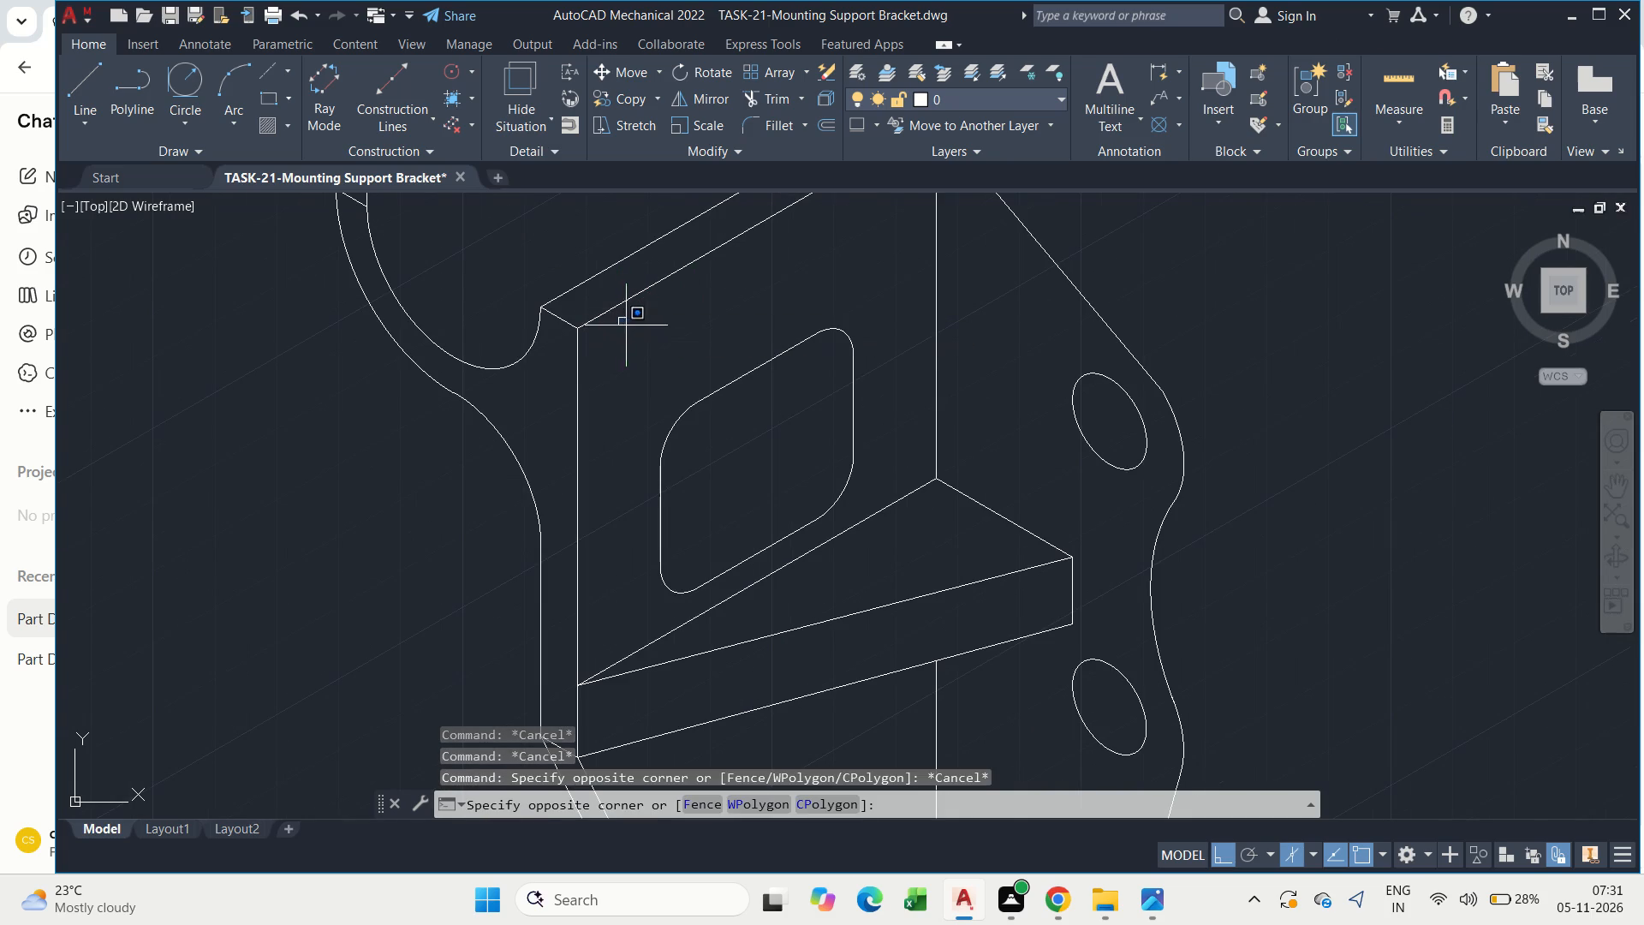
left_click(896, 597)
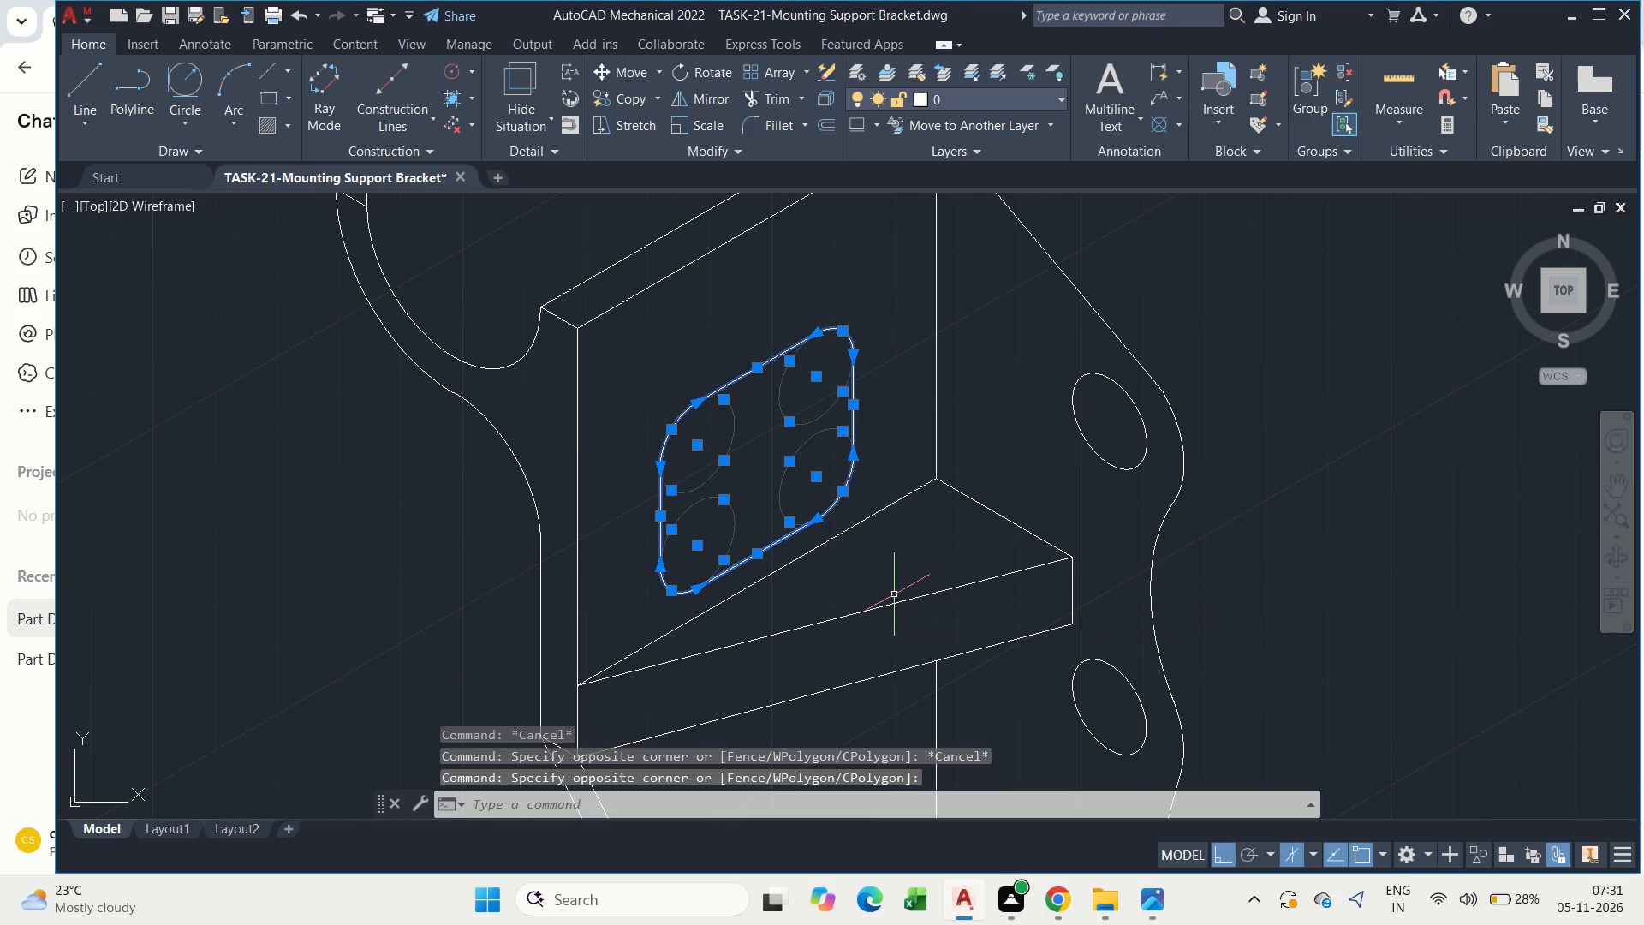
key("c")
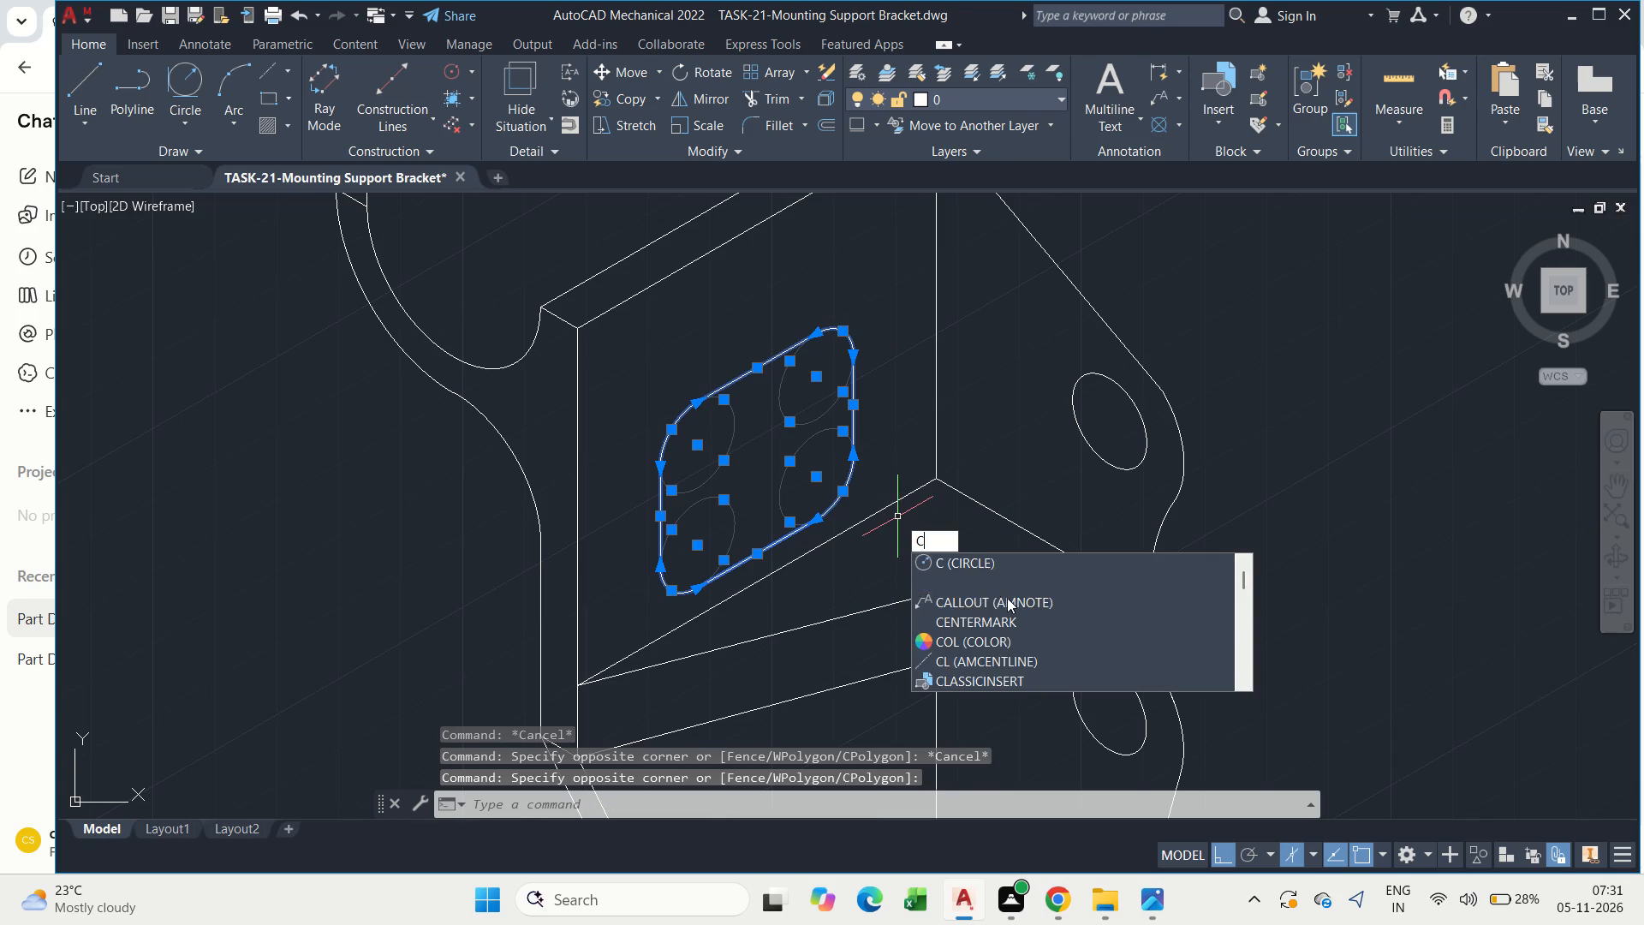
left_click_drag(987, 589, 976, 589)
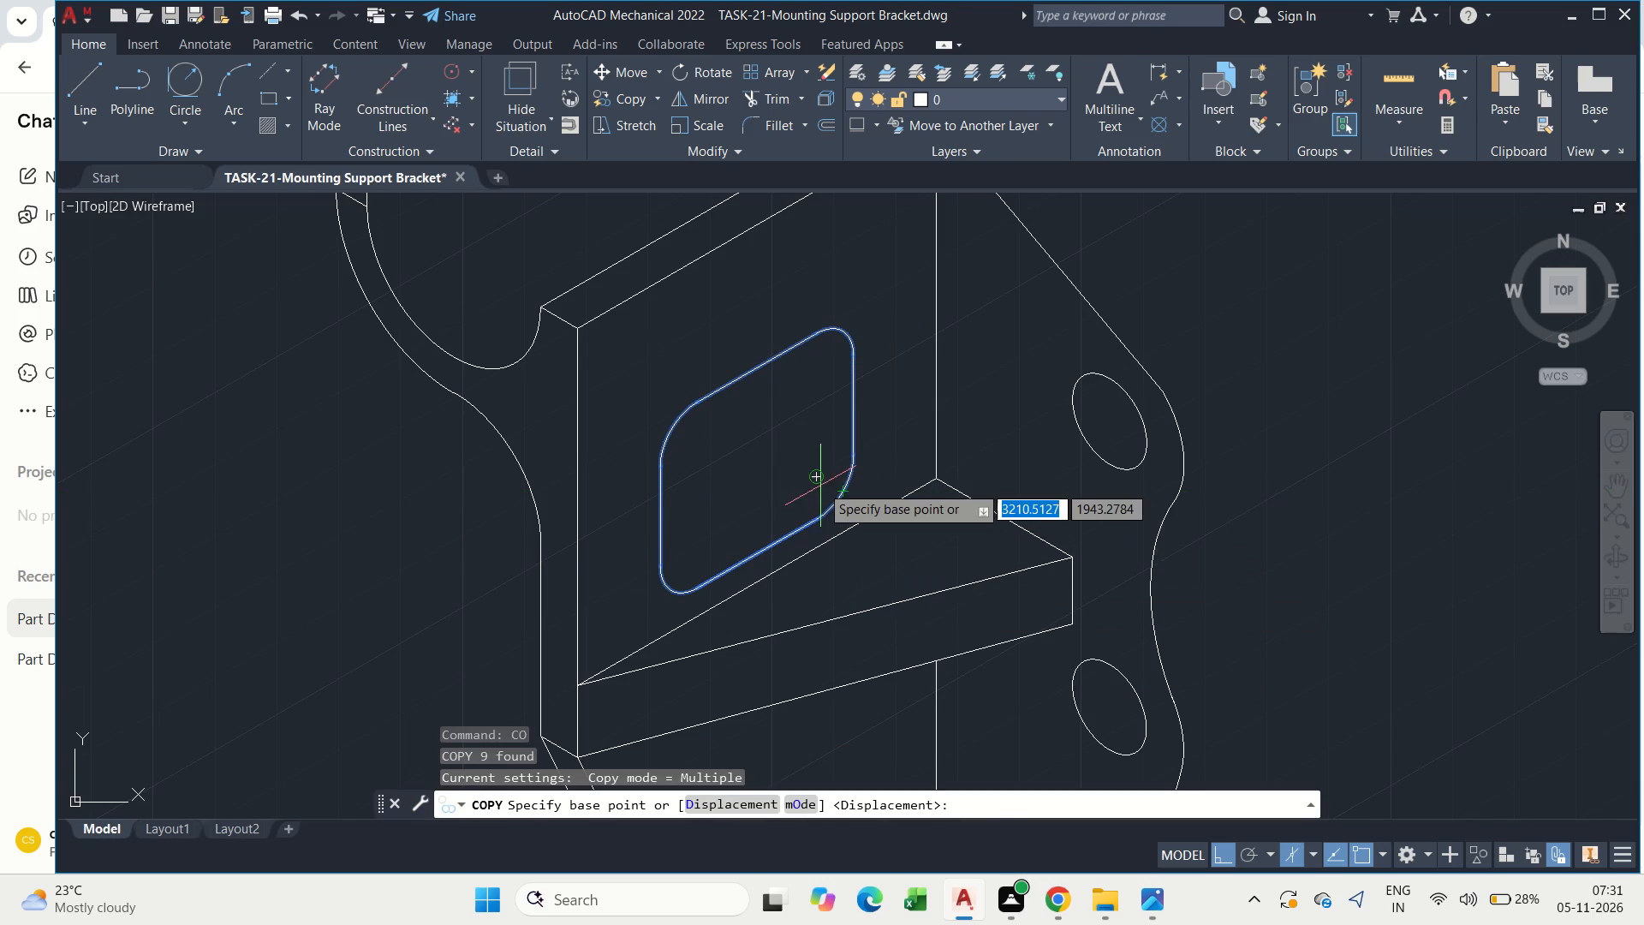
left_click(816, 481)
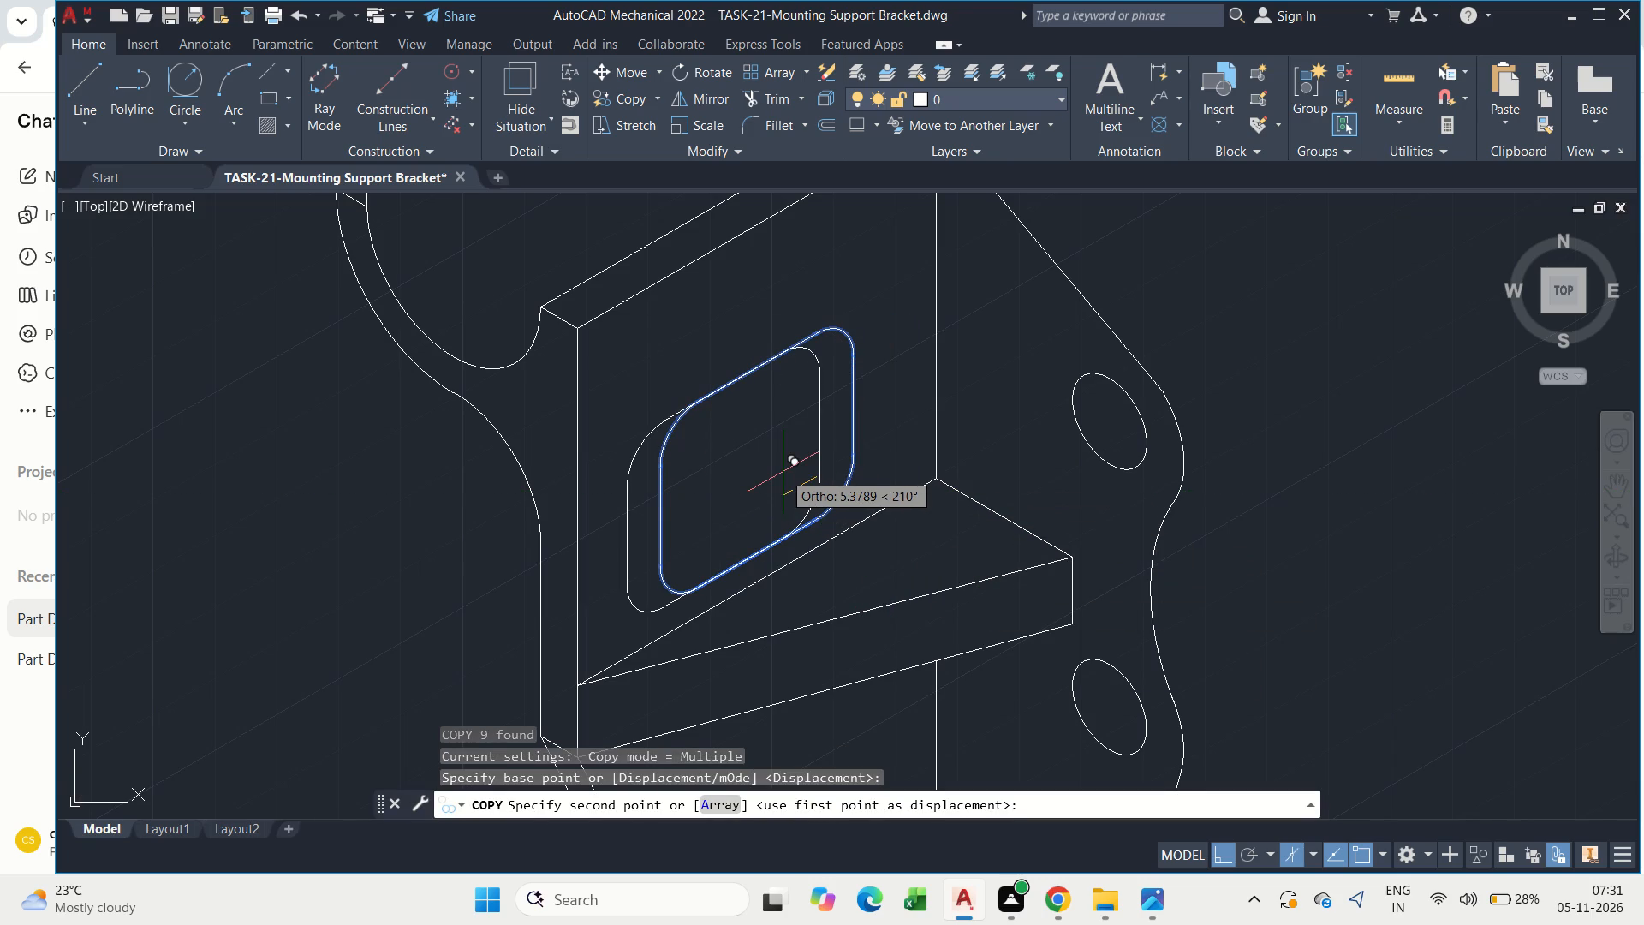
key("F5")
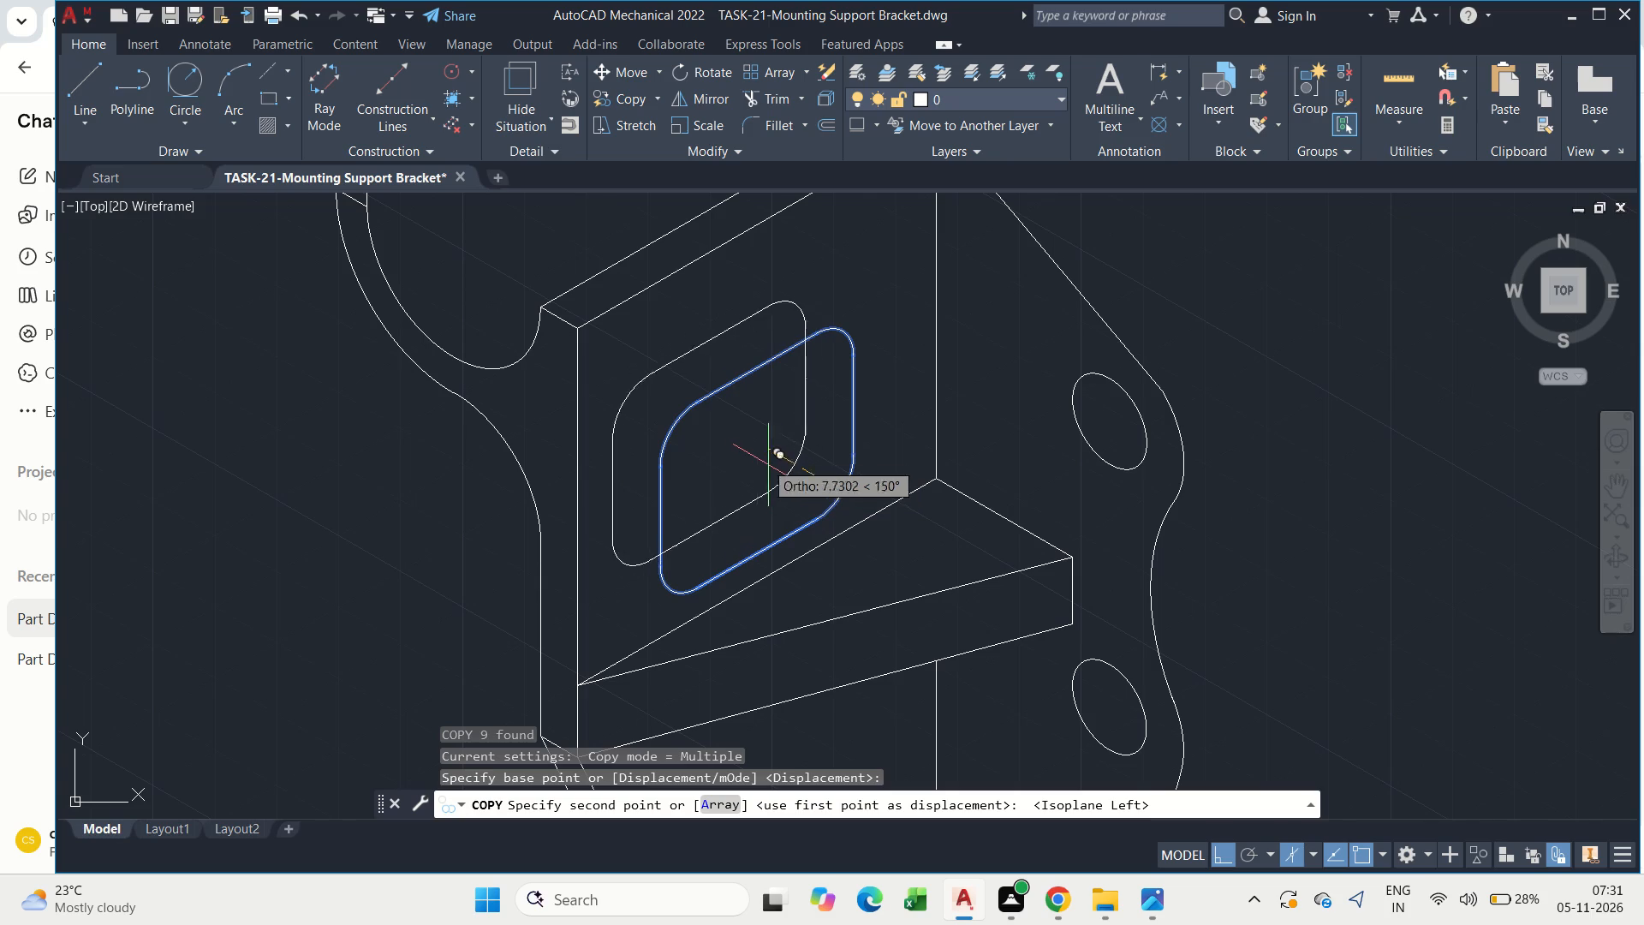
key("6")
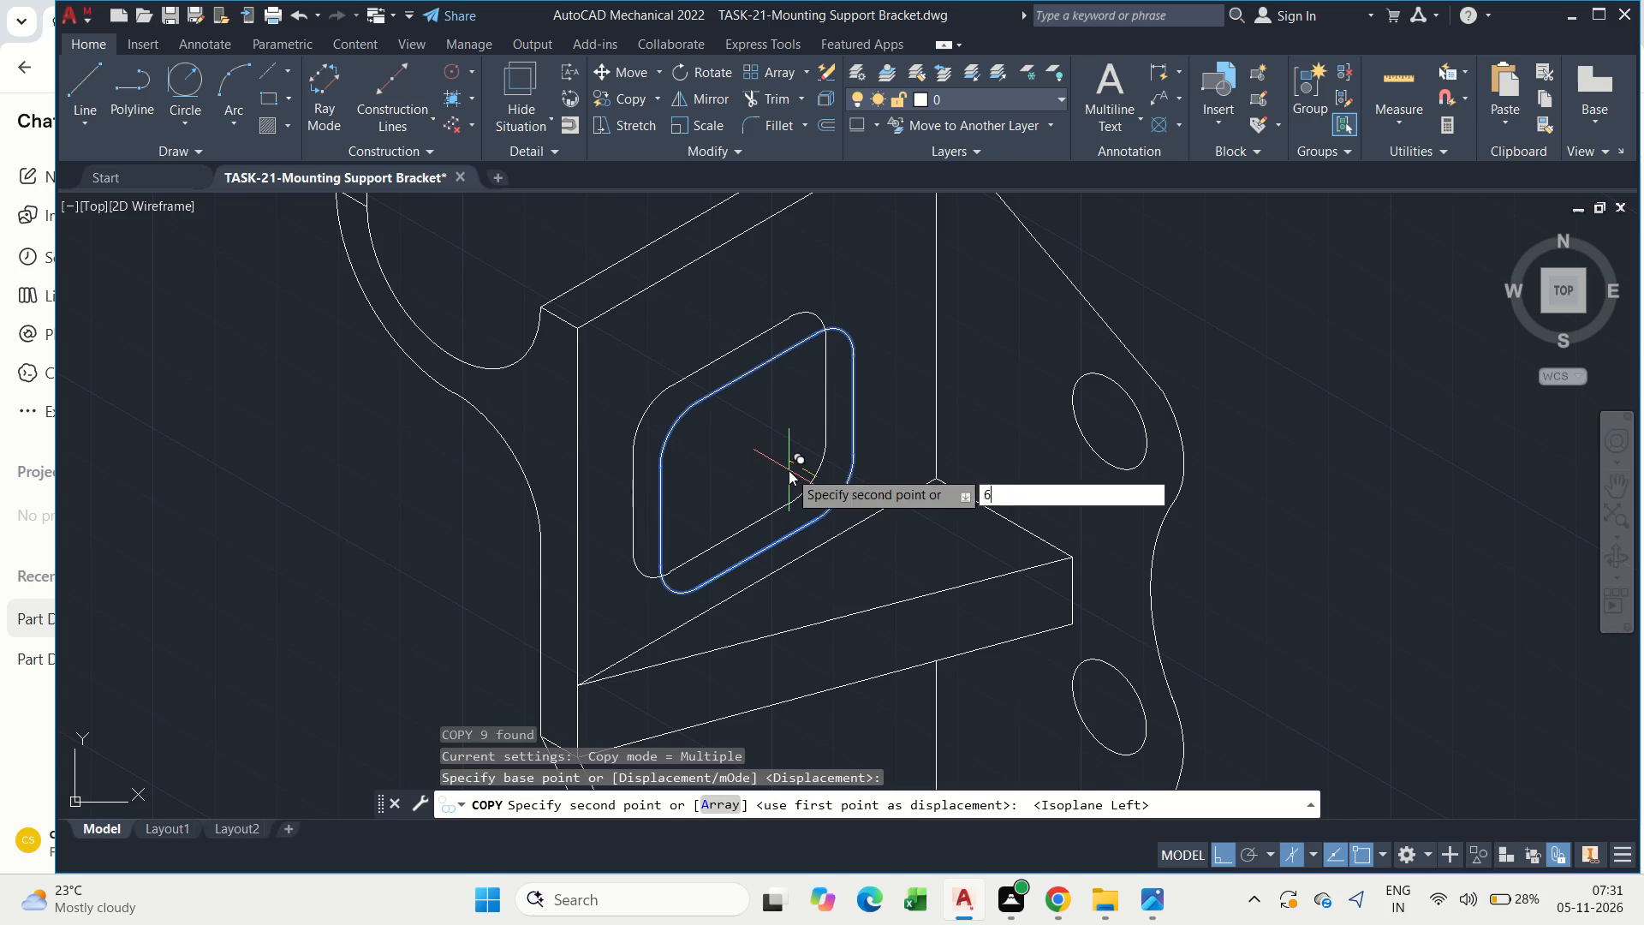
key("Return")
key("Escape")
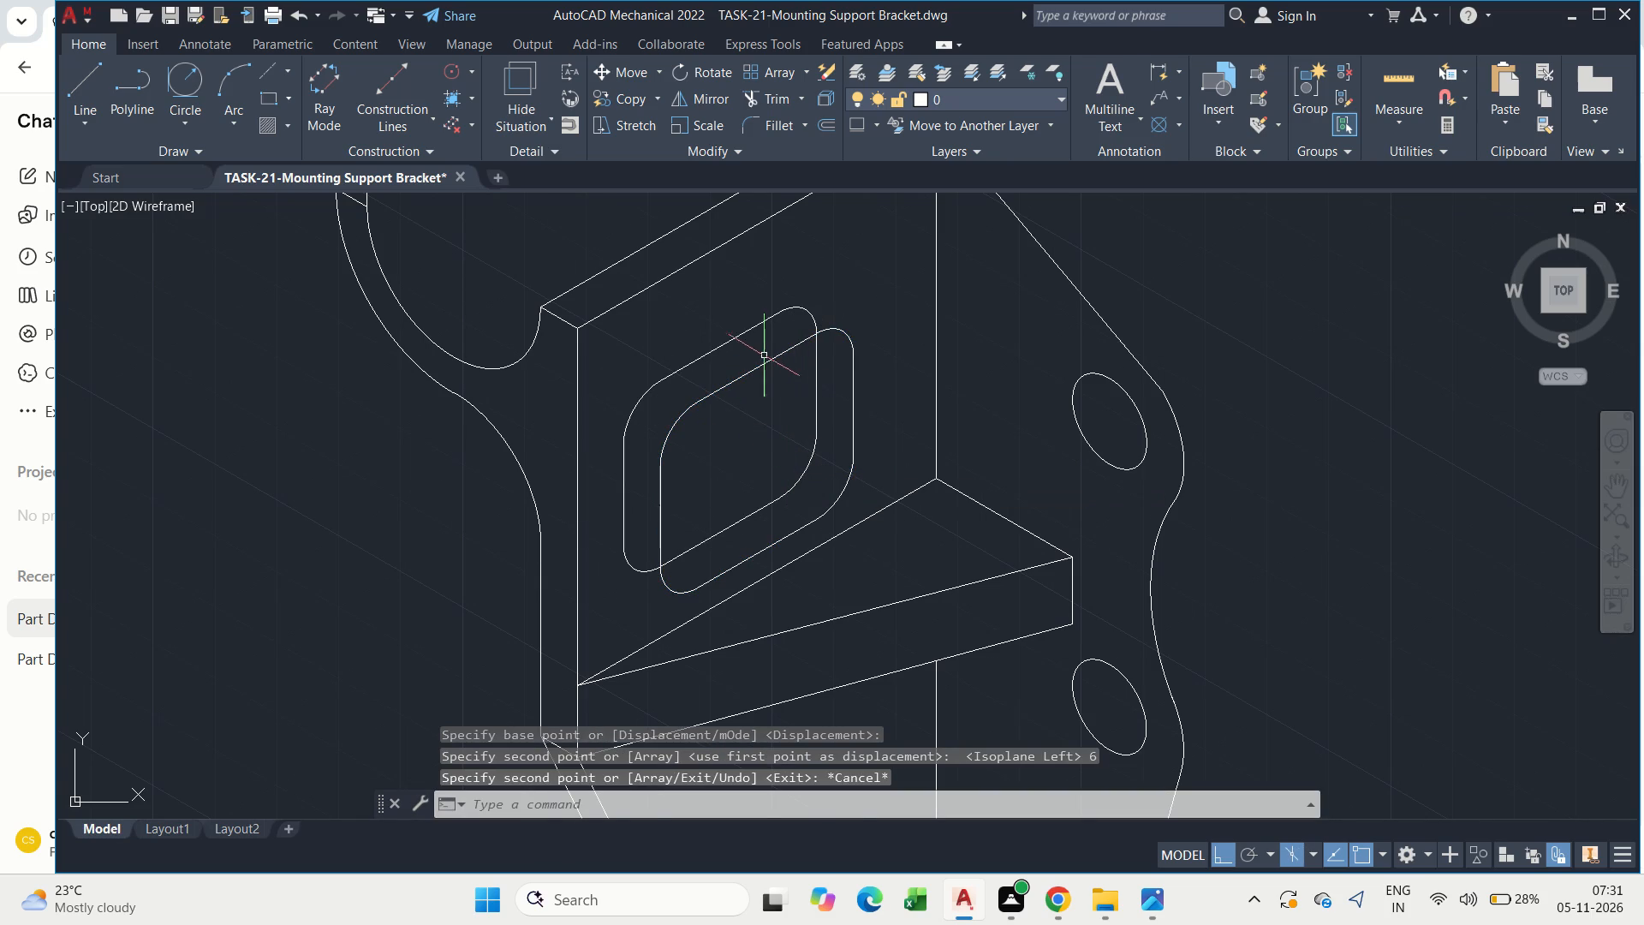
Erase the copied outline's upper edge, outer vertical edge and the two corner arcs adjoining that vertical edge.
left_click_drag(758, 353, 732, 331)
left_click(700, 314)
key("Delete")
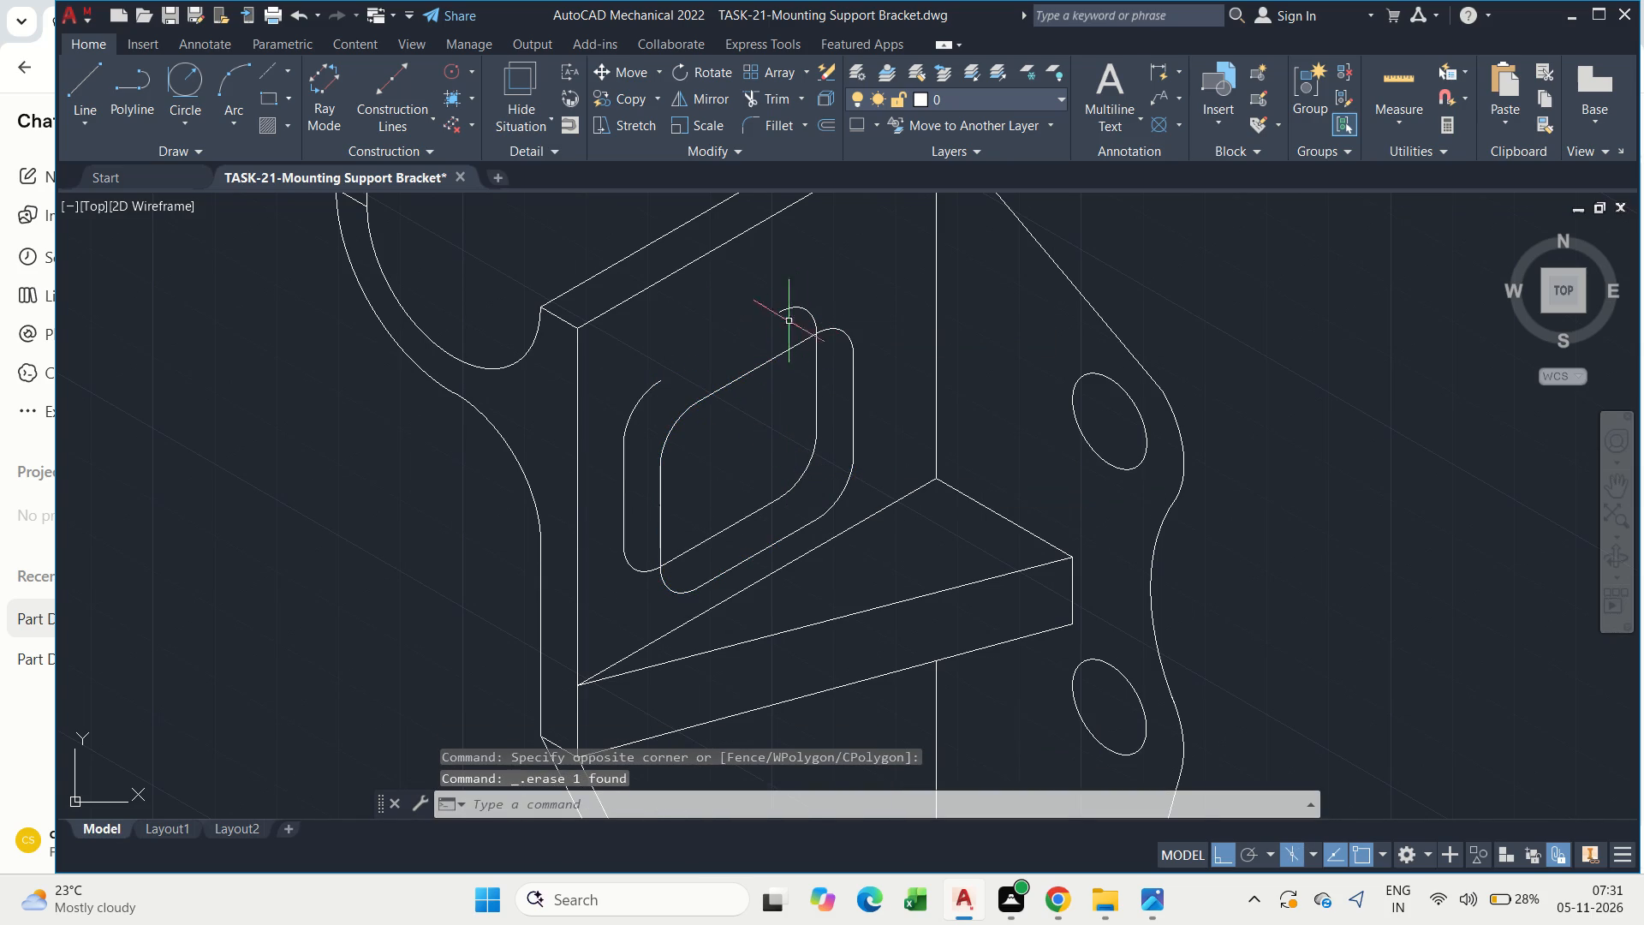
left_click_drag(634, 594, 624, 558)
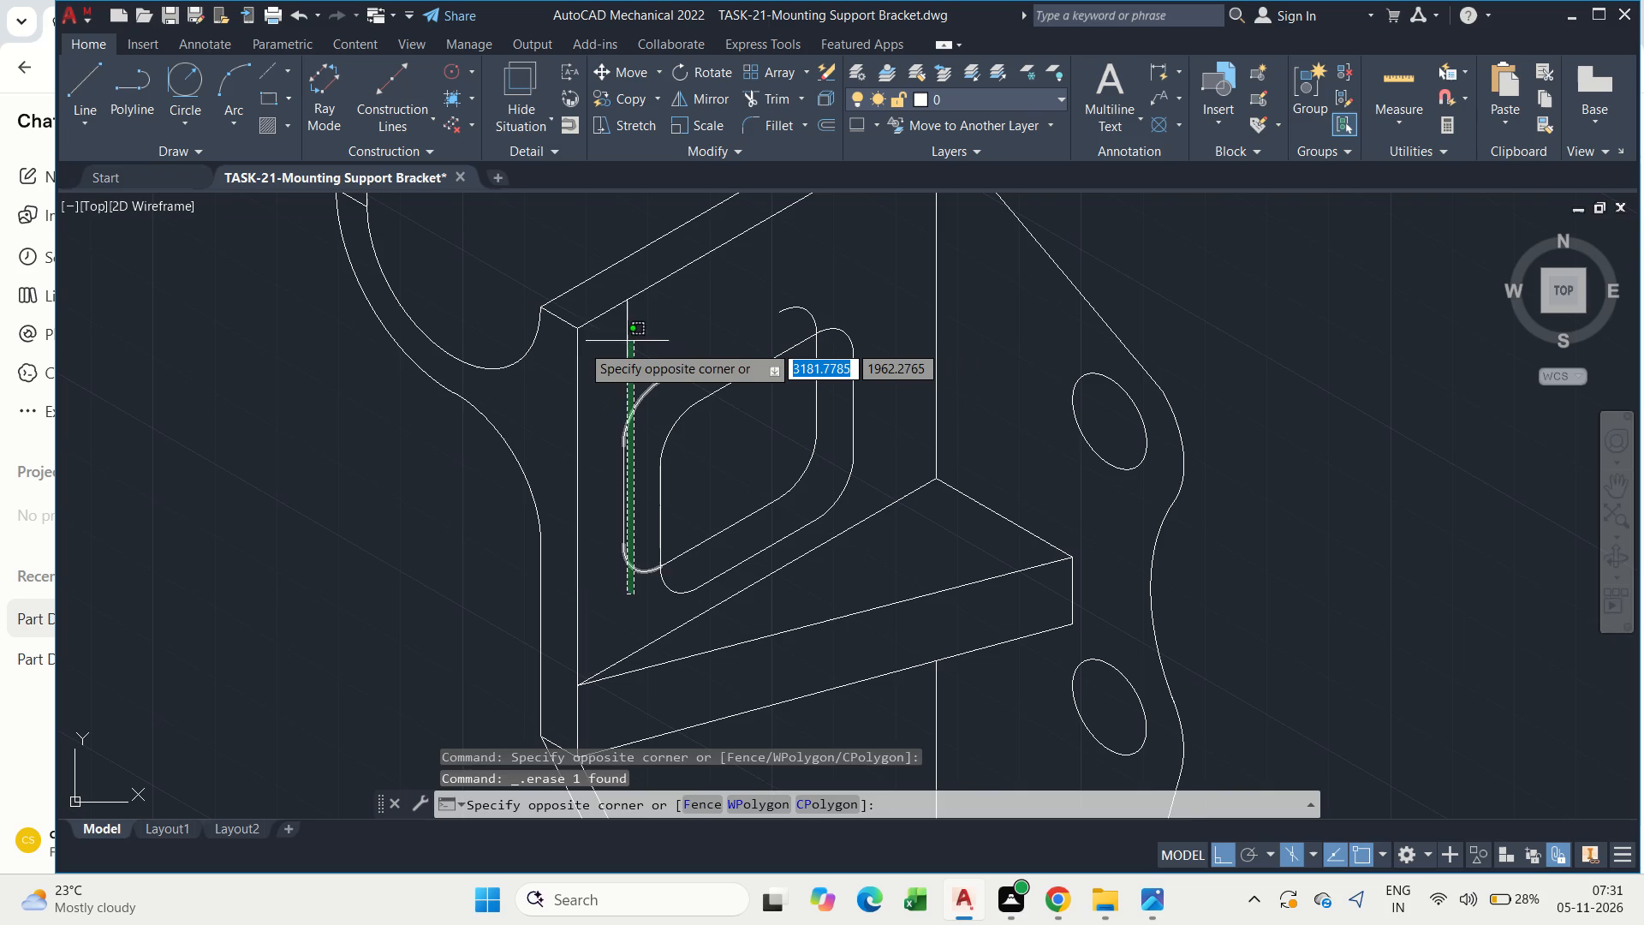
left_click(587, 353)
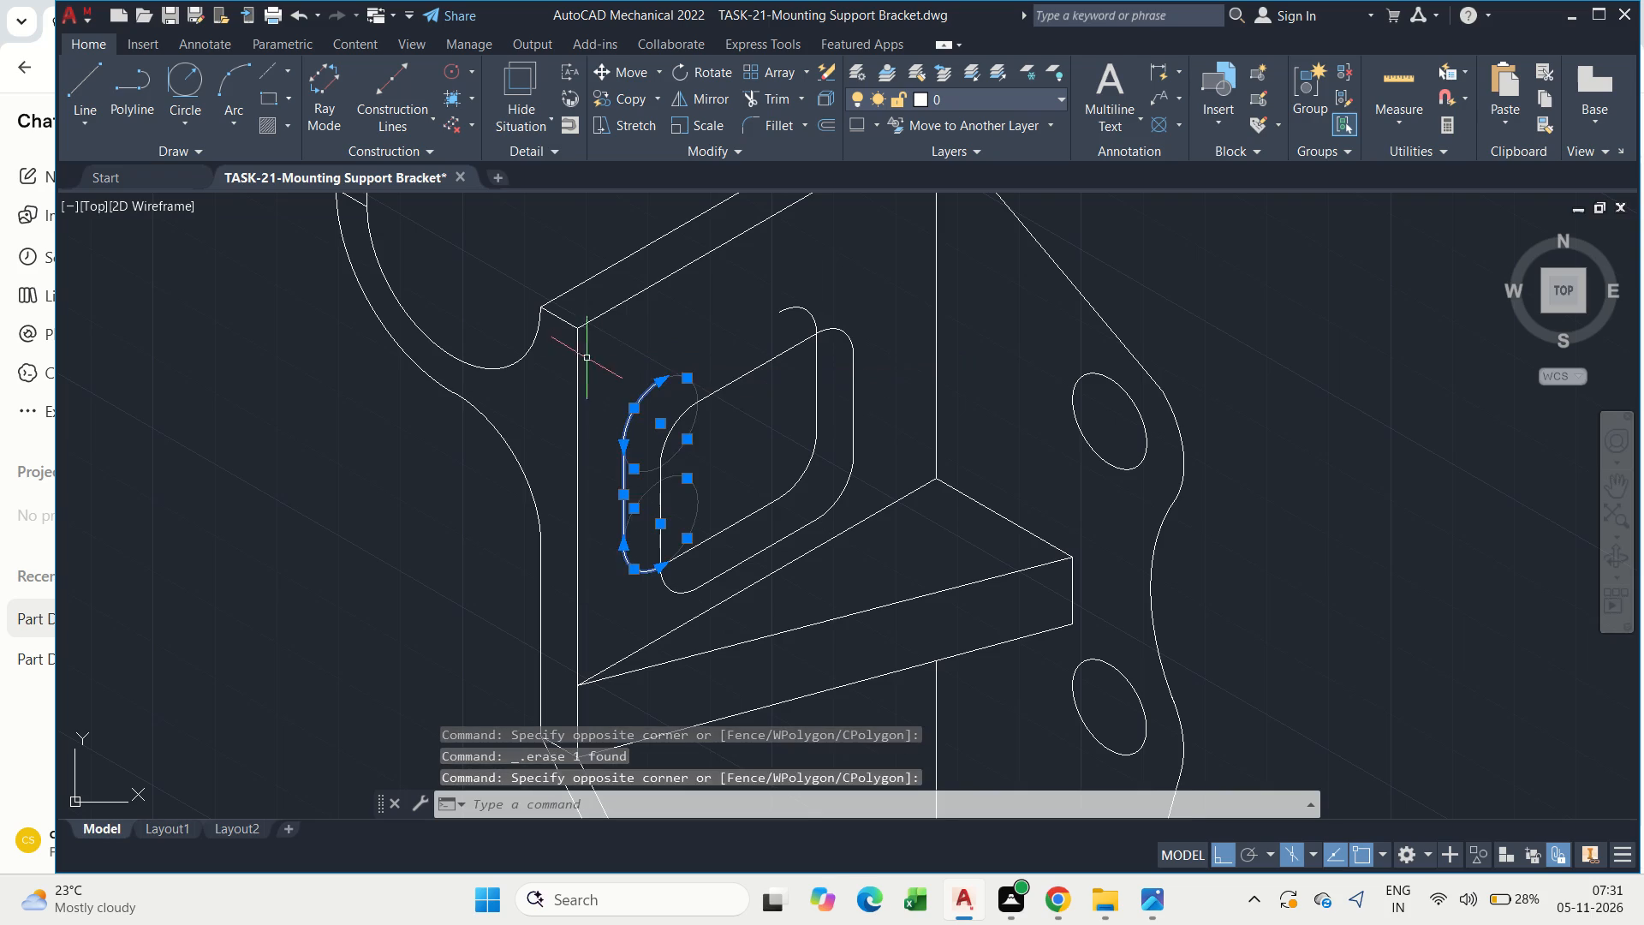
key("Delete")
key("Escape")
key("Escape")
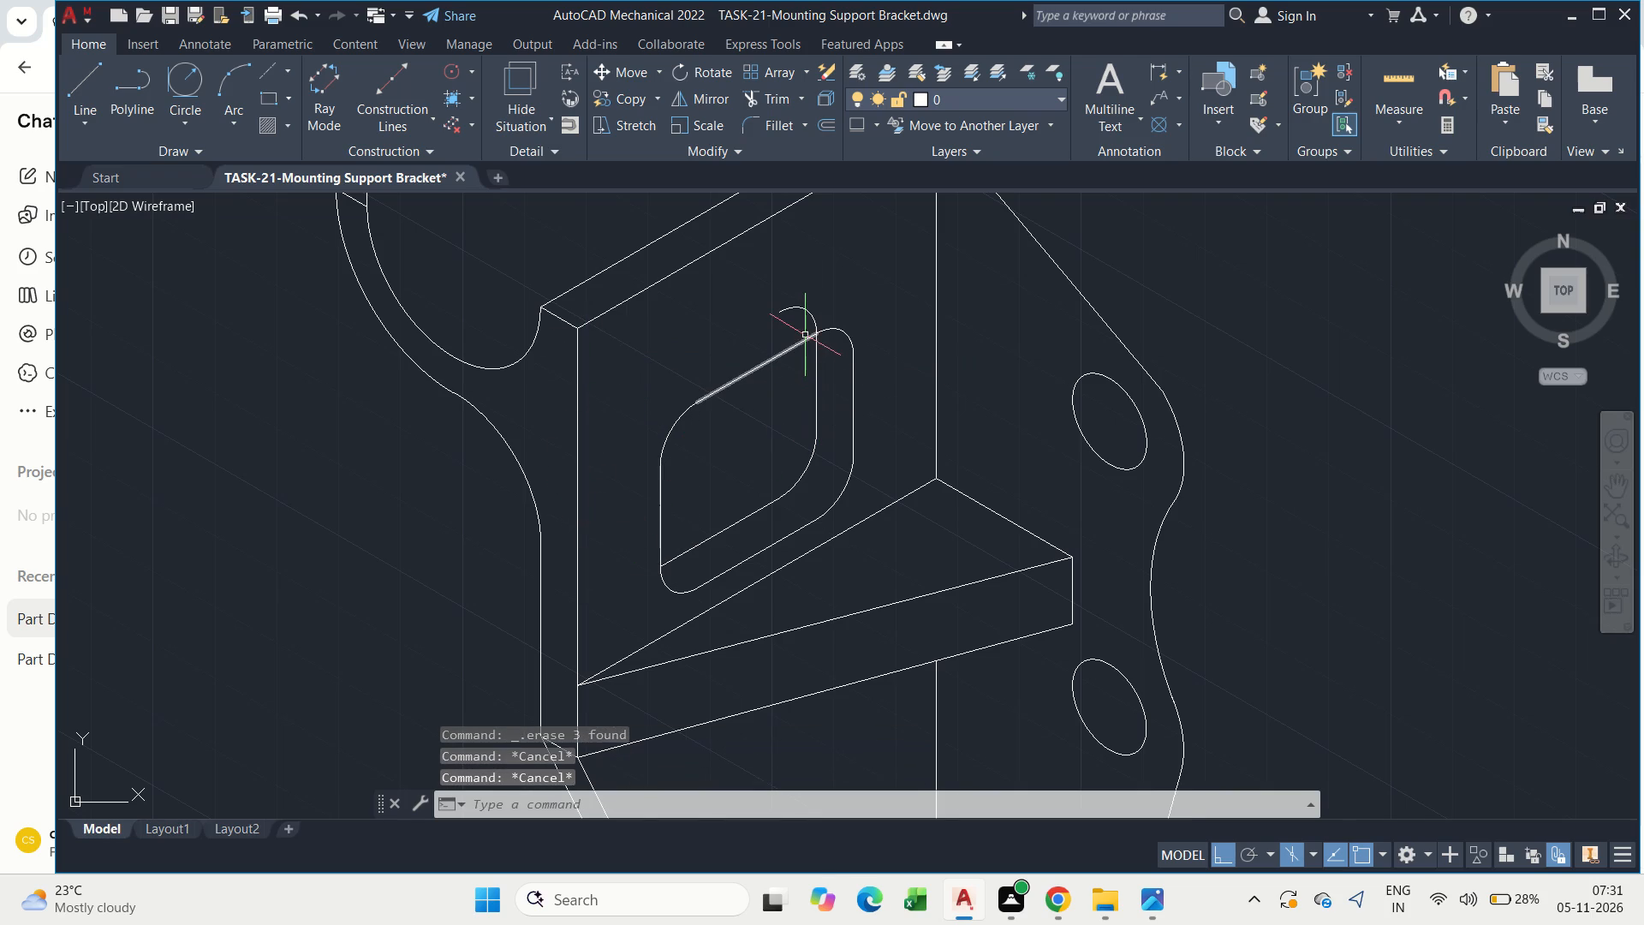
Trim the copied outline's remaining upper corner arc where it projects beyond the original opening's upper edge.
type("tr")
key("space")
left_click(801, 307)
key("Escape")
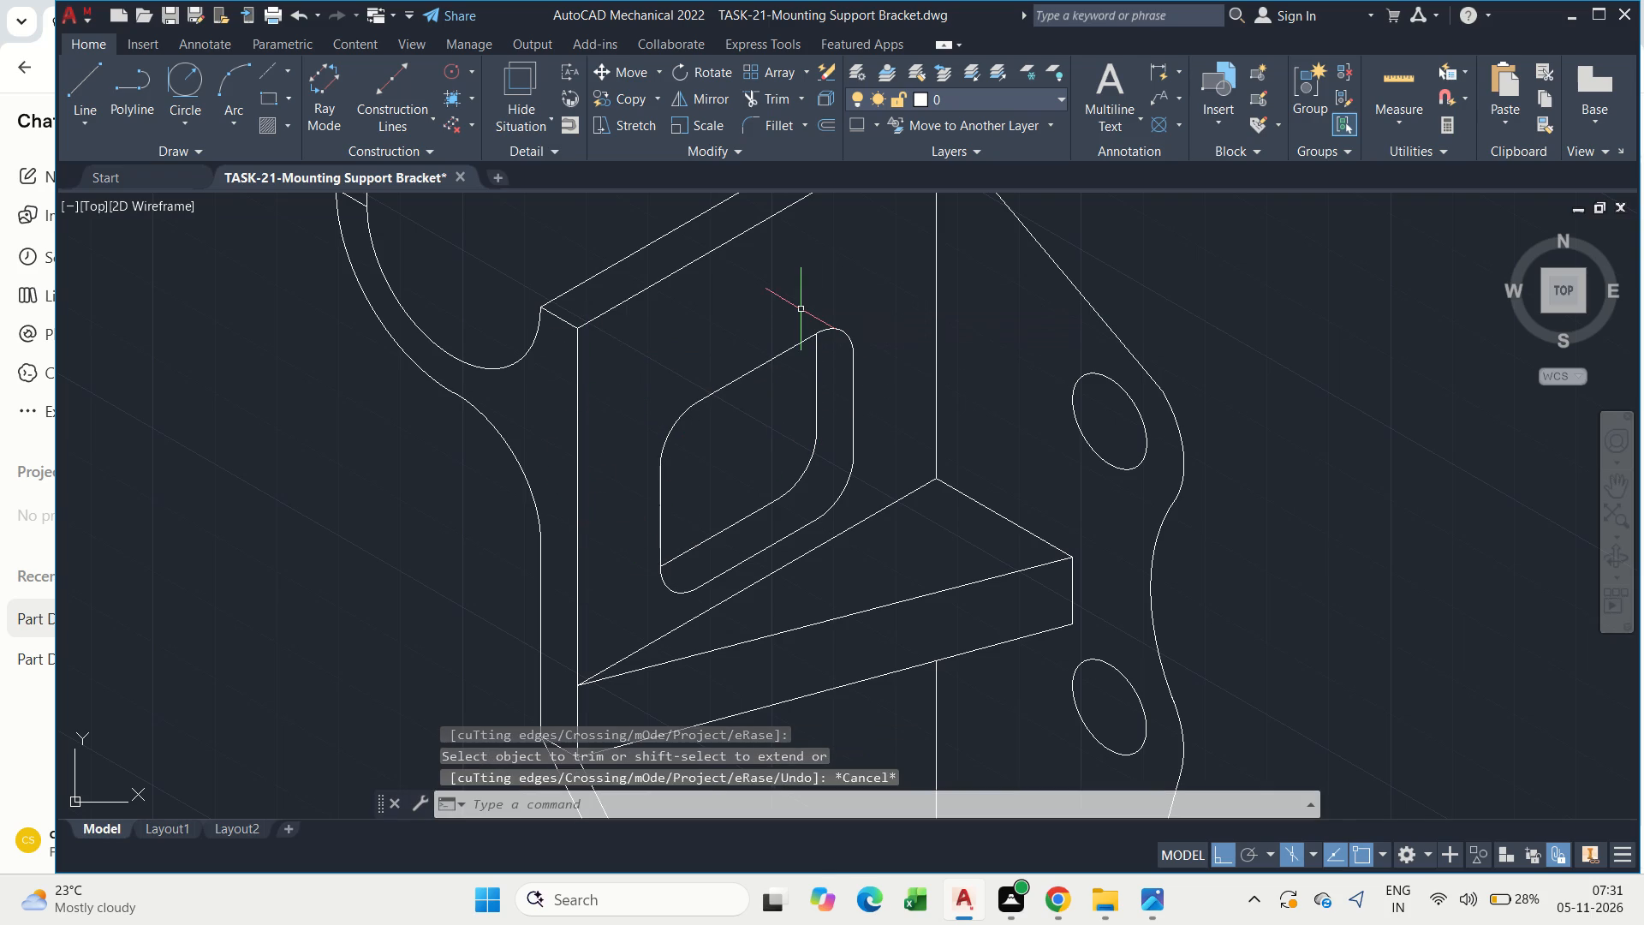
Save the mounting support bracket drawing.
key("ctrl+s")
key("ctrl+s")
scroll(802, 422, "down", 2)
key("Escape")
key("Escape")
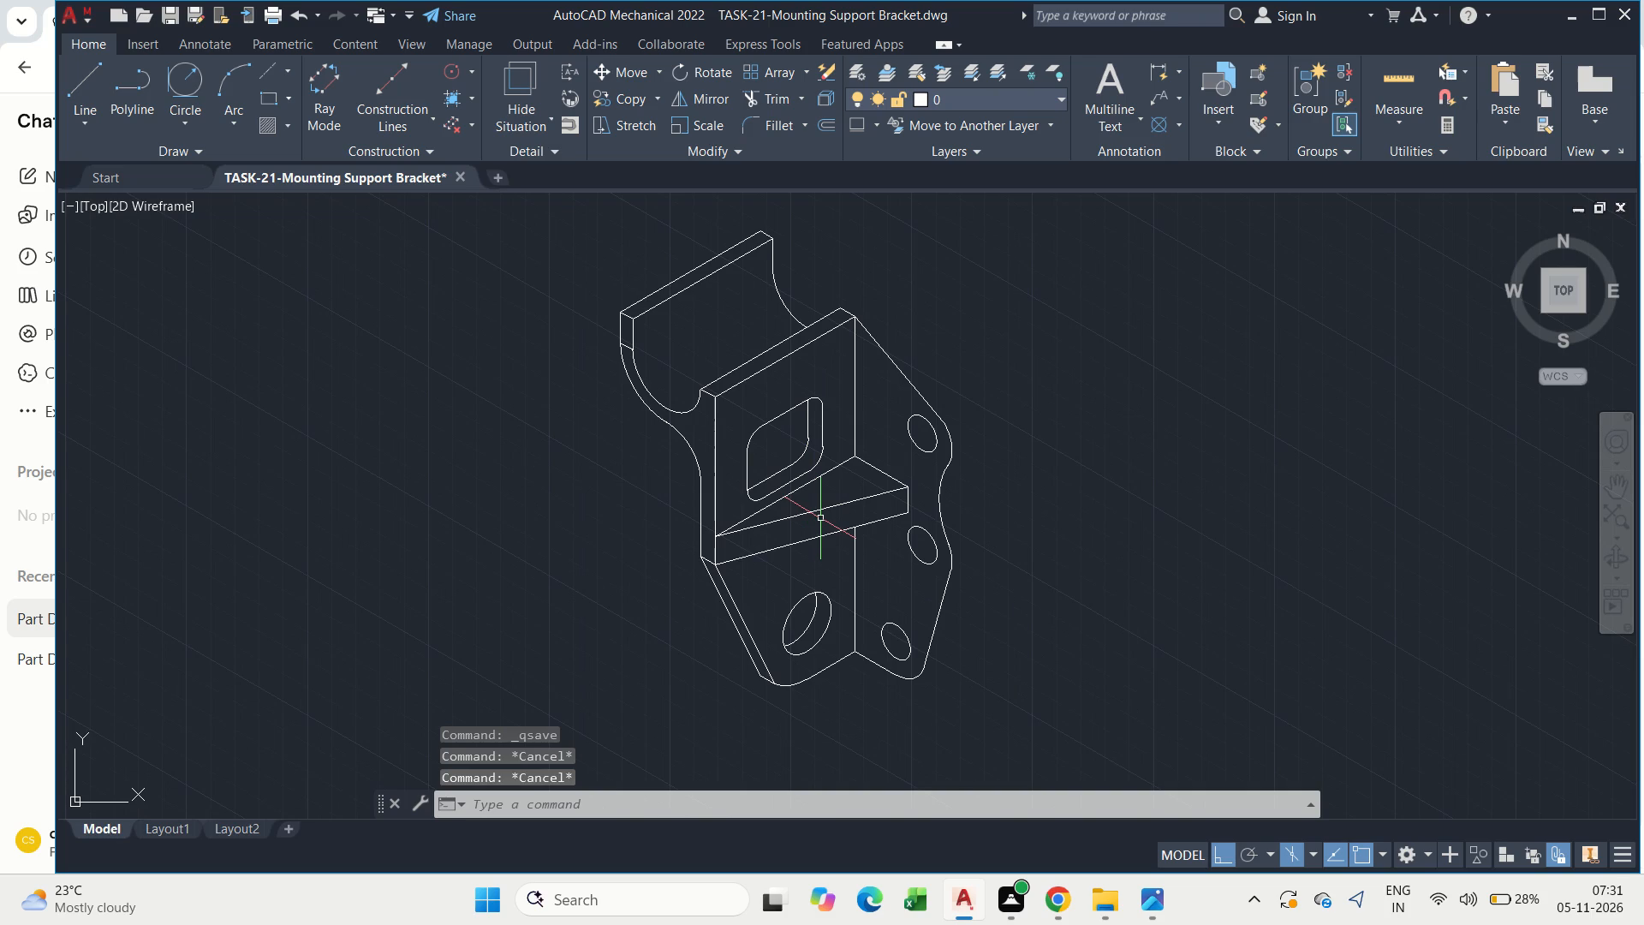
key("Escape")
key("Escape")
key("ctrl+s")
key("ctrl+s")
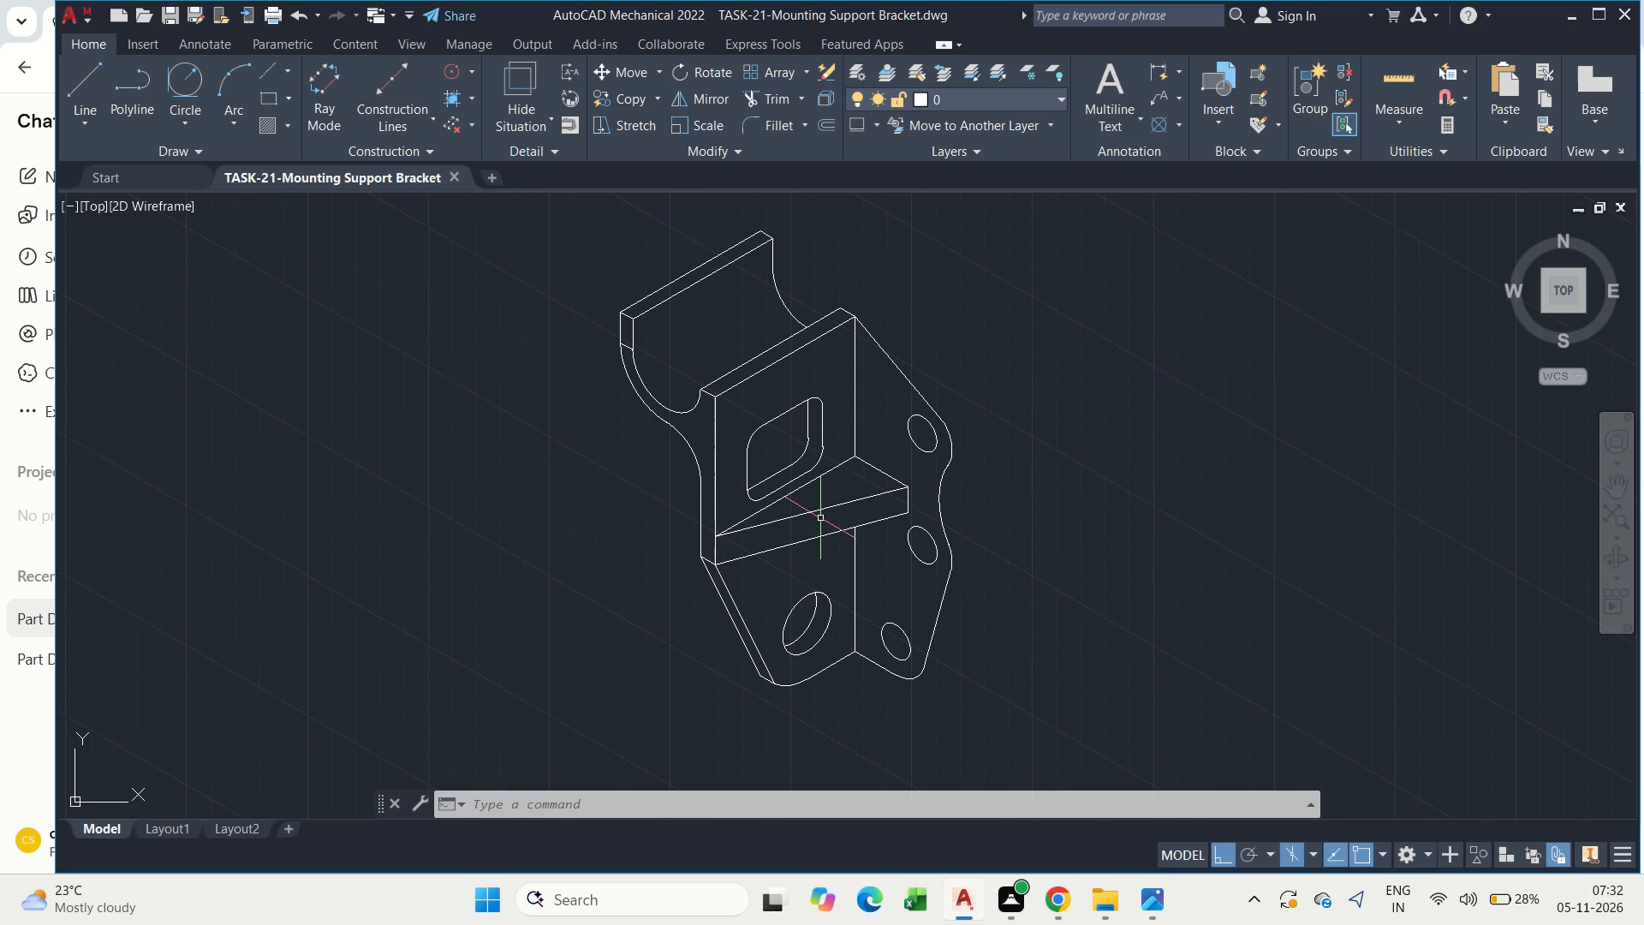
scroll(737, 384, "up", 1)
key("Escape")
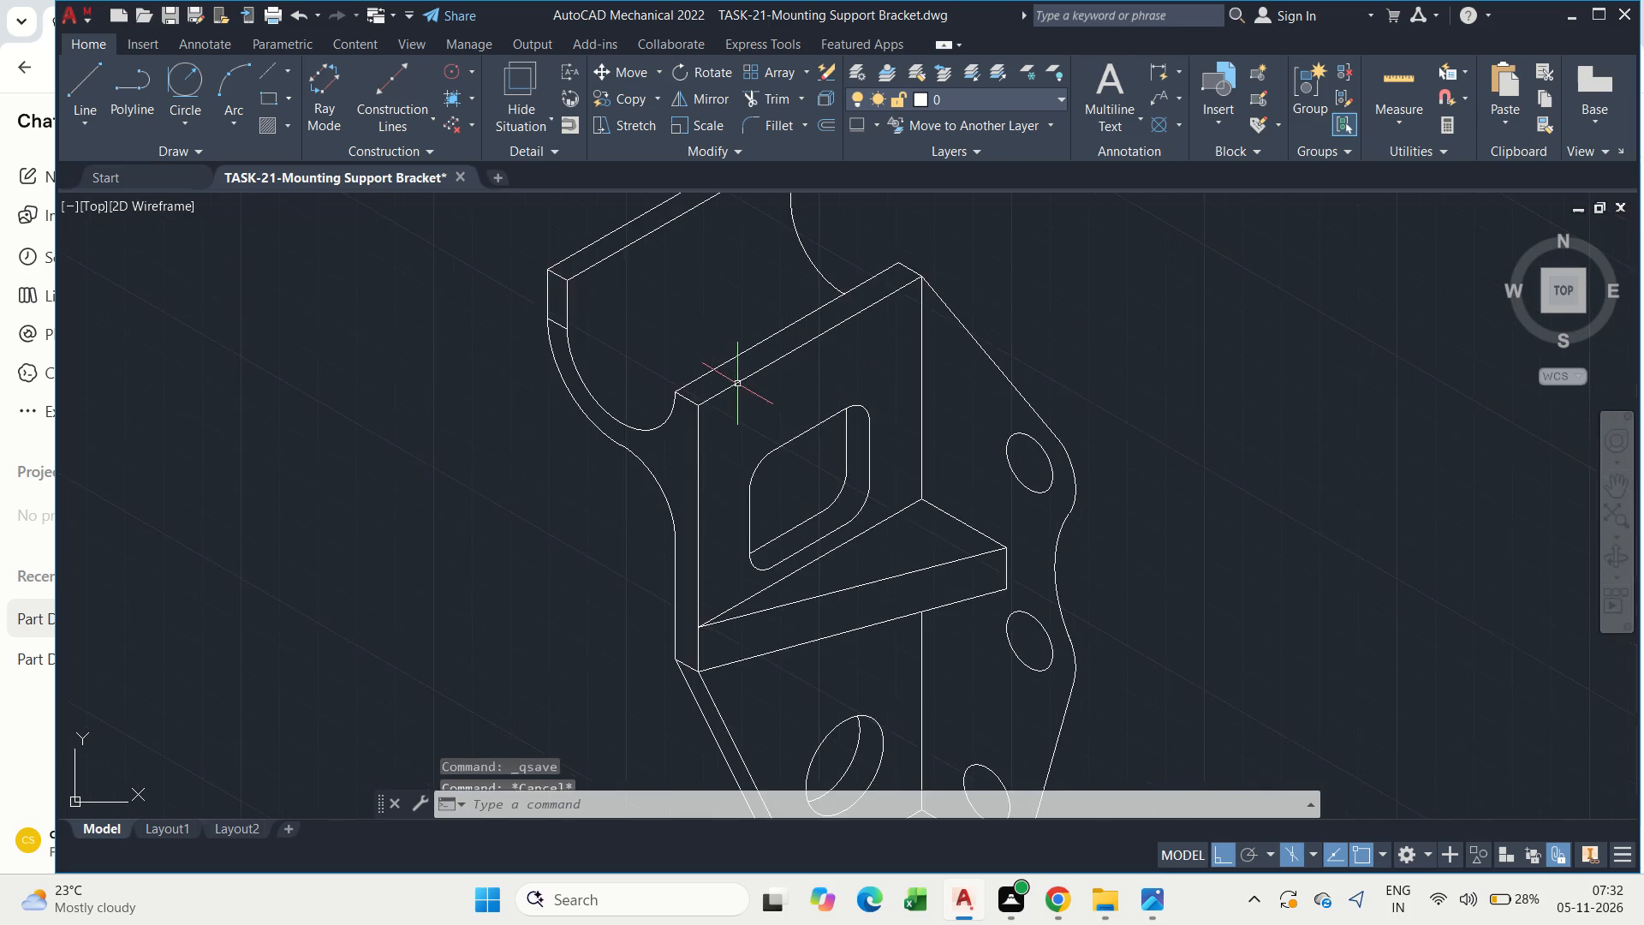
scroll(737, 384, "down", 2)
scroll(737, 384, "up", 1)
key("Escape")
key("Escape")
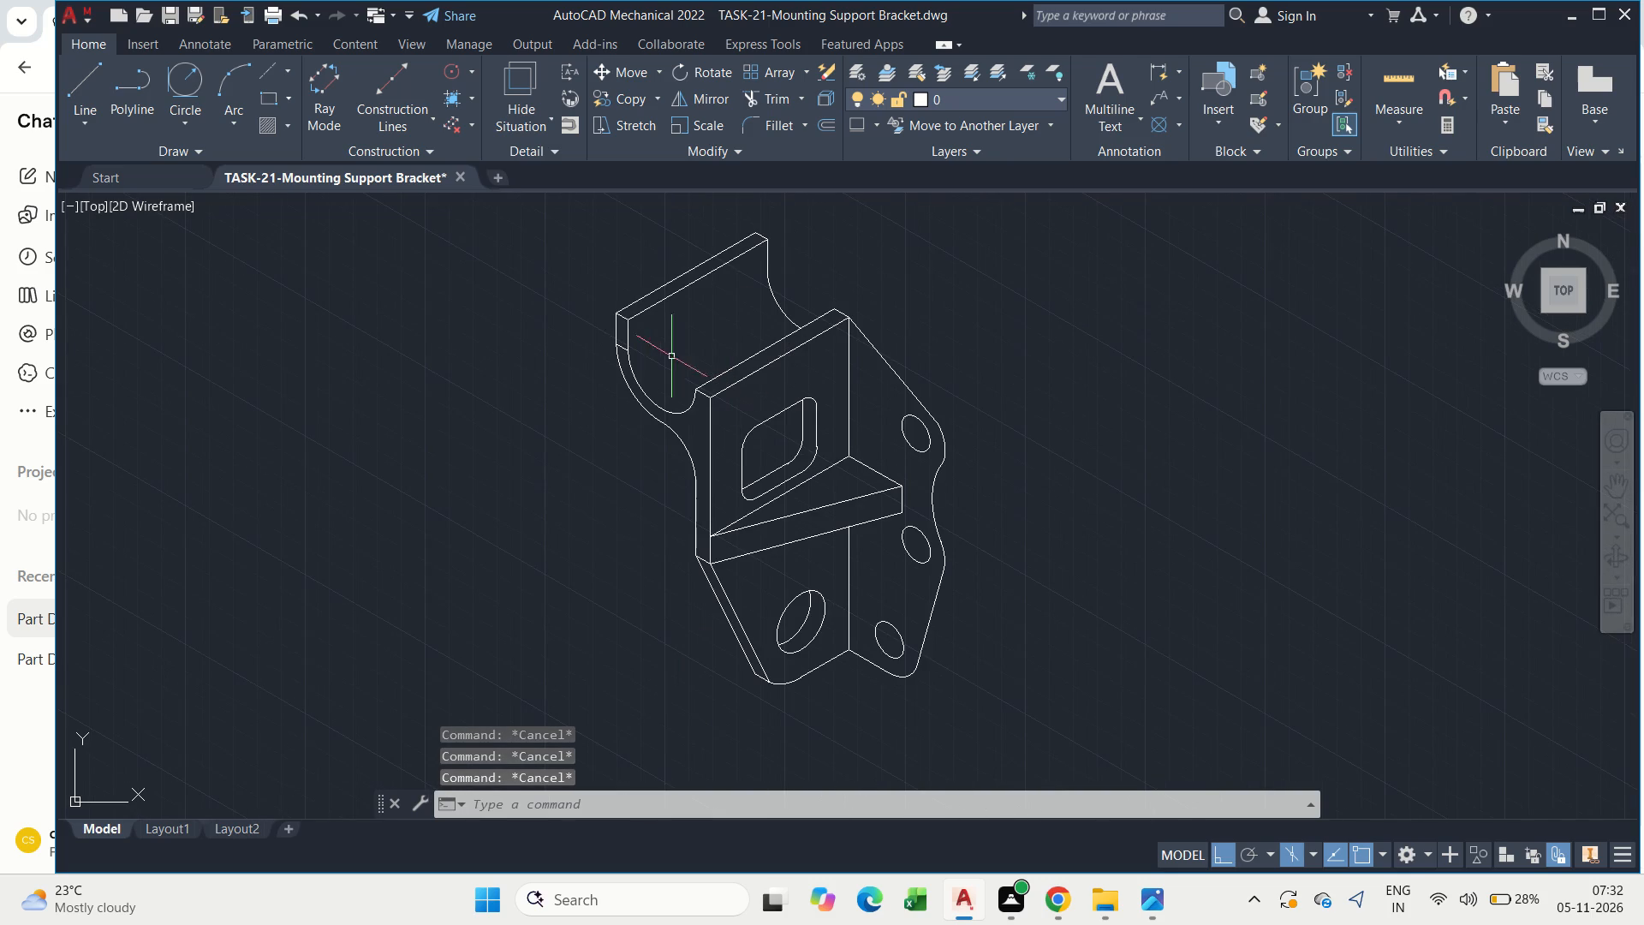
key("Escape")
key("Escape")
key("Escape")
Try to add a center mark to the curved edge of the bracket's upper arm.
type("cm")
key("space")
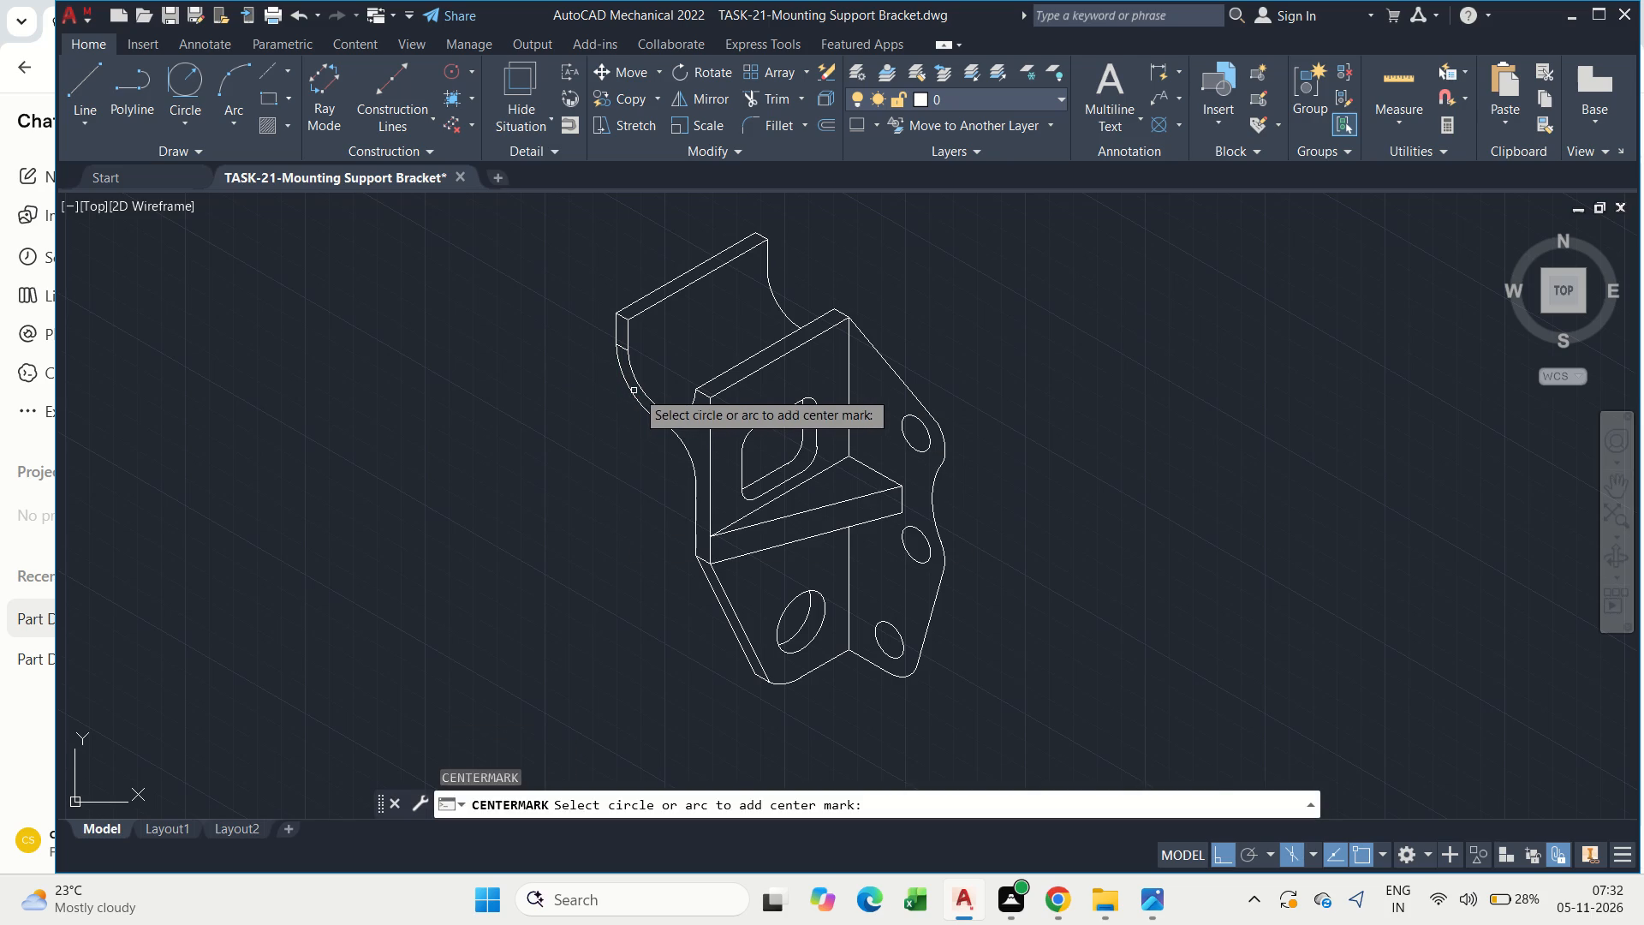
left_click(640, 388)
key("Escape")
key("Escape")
Add a vertical power dimension to the short end edge of the curved arm, placed outside the bracket.
middle_click_drag(649, 360, 654, 404)
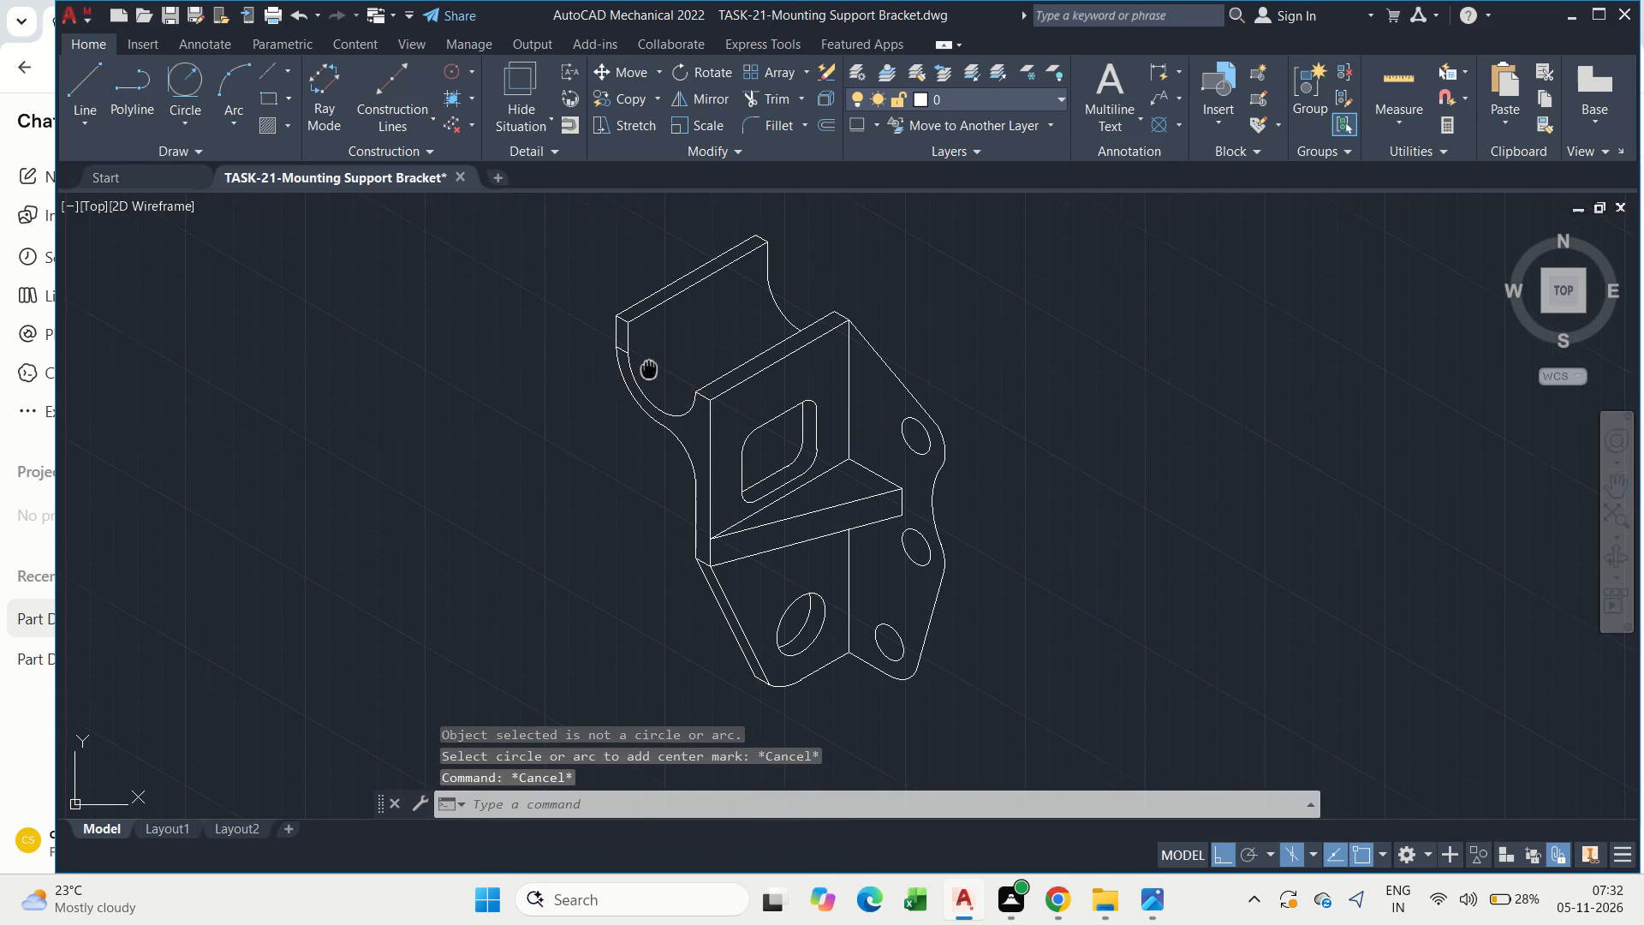
middle_click_drag(654, 404, 661, 413)
scroll(658, 344, "up", 1)
key("Escape")
key("Escape")
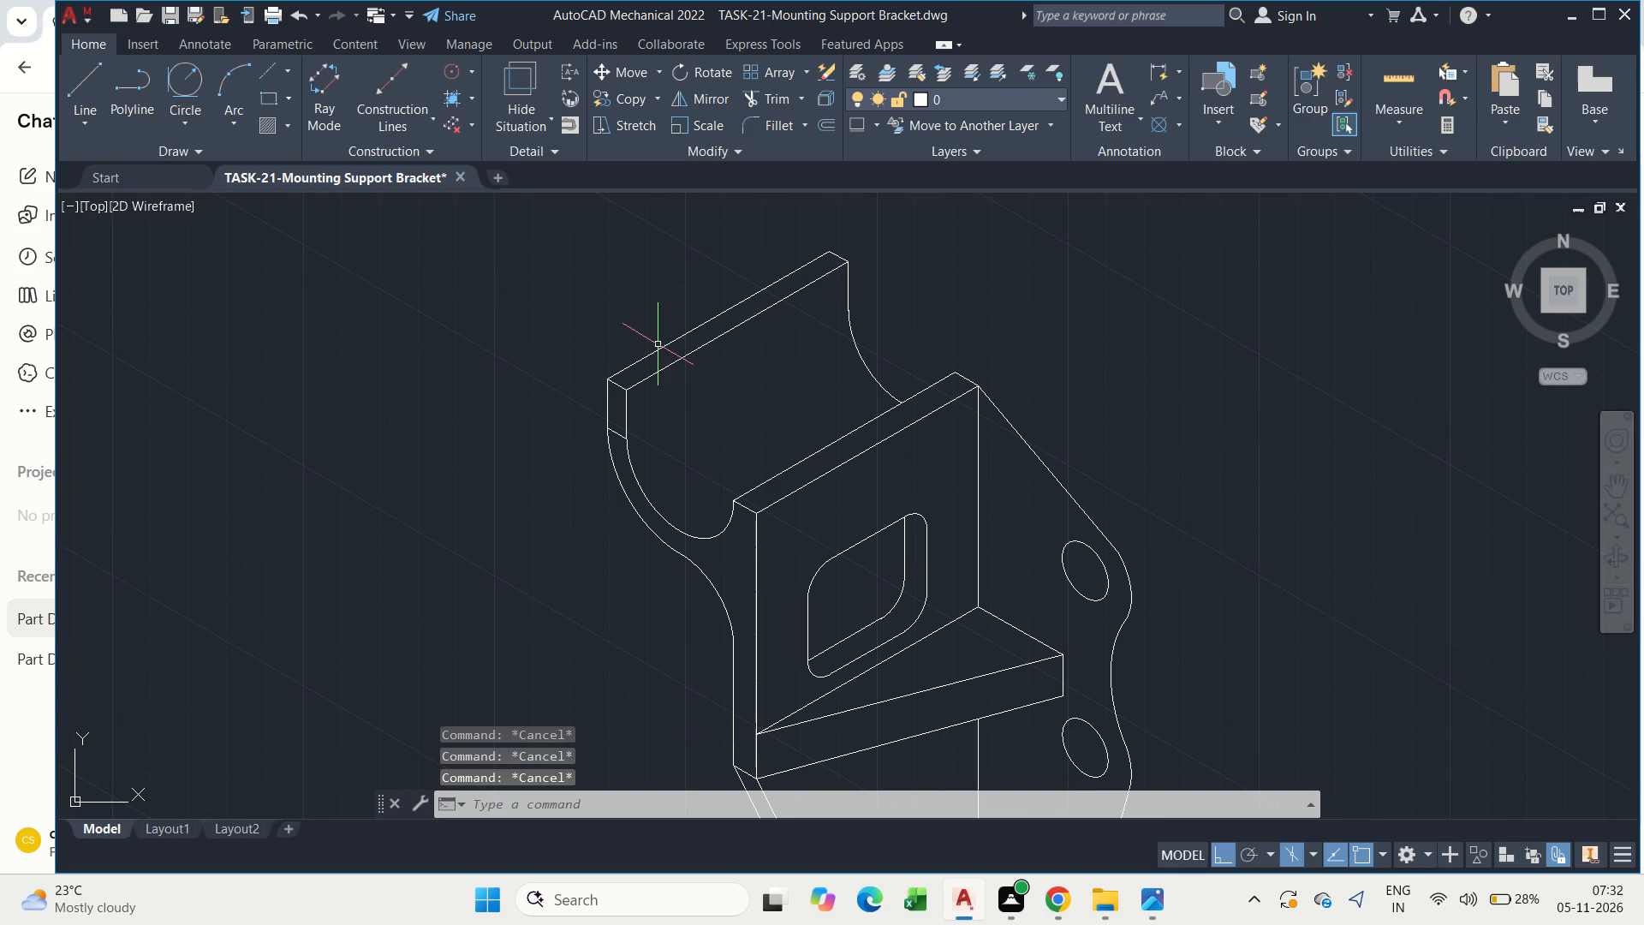
key("Escape")
key("Escape")
left_click(1165, 75)
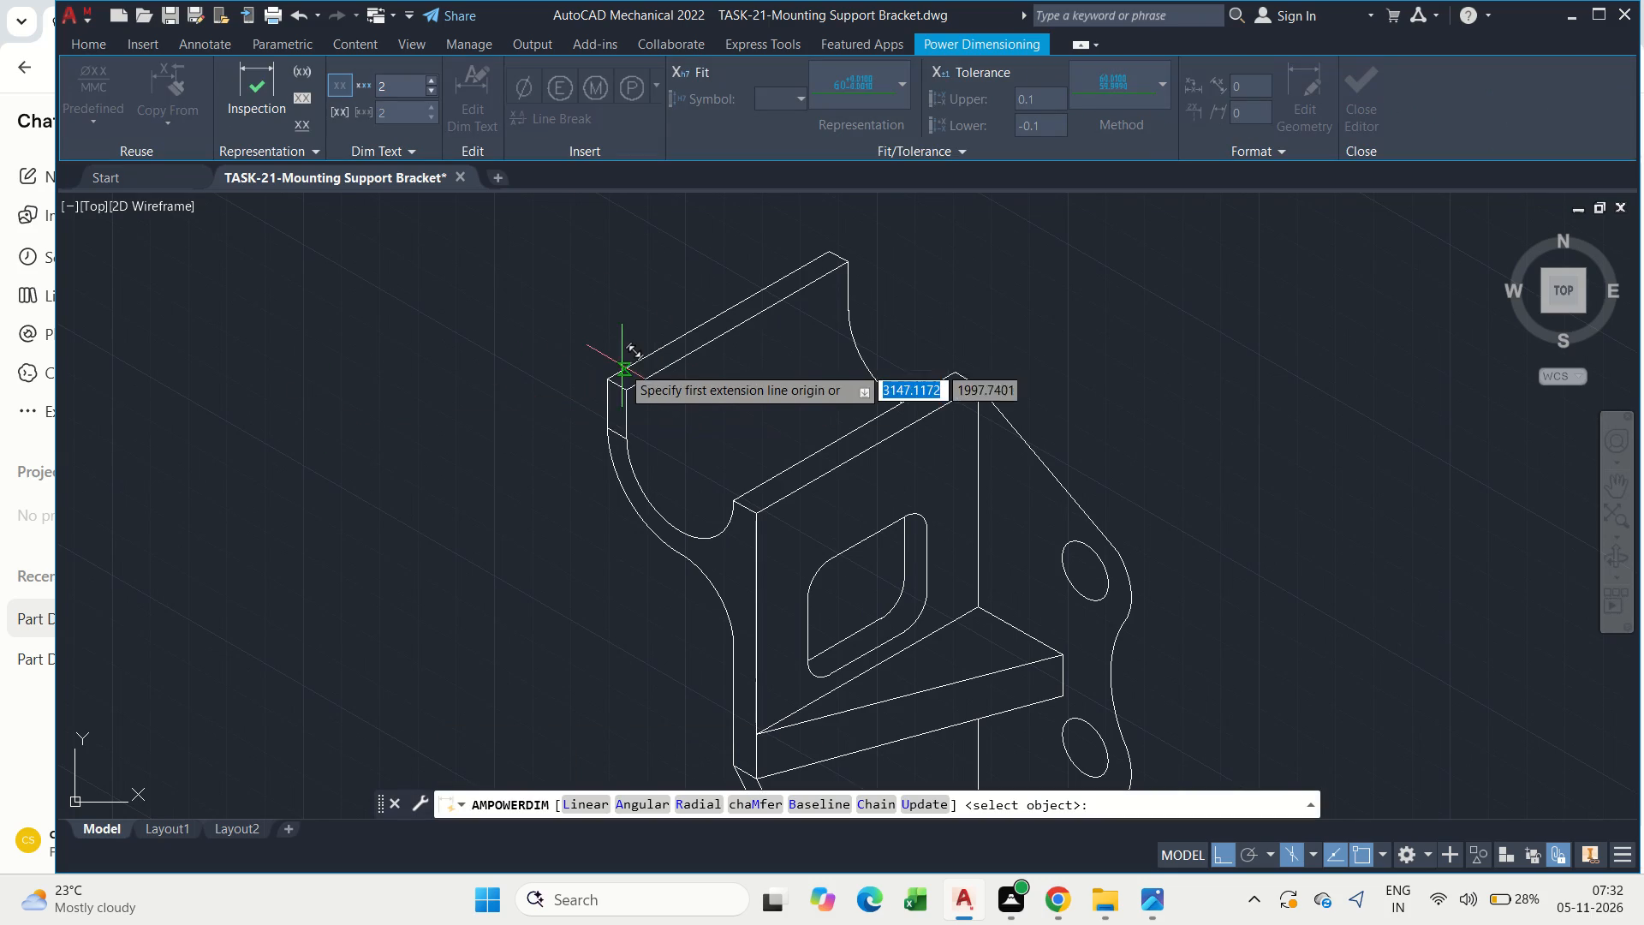
left_click_drag(600, 380, 606, 399)
left_click(606, 427)
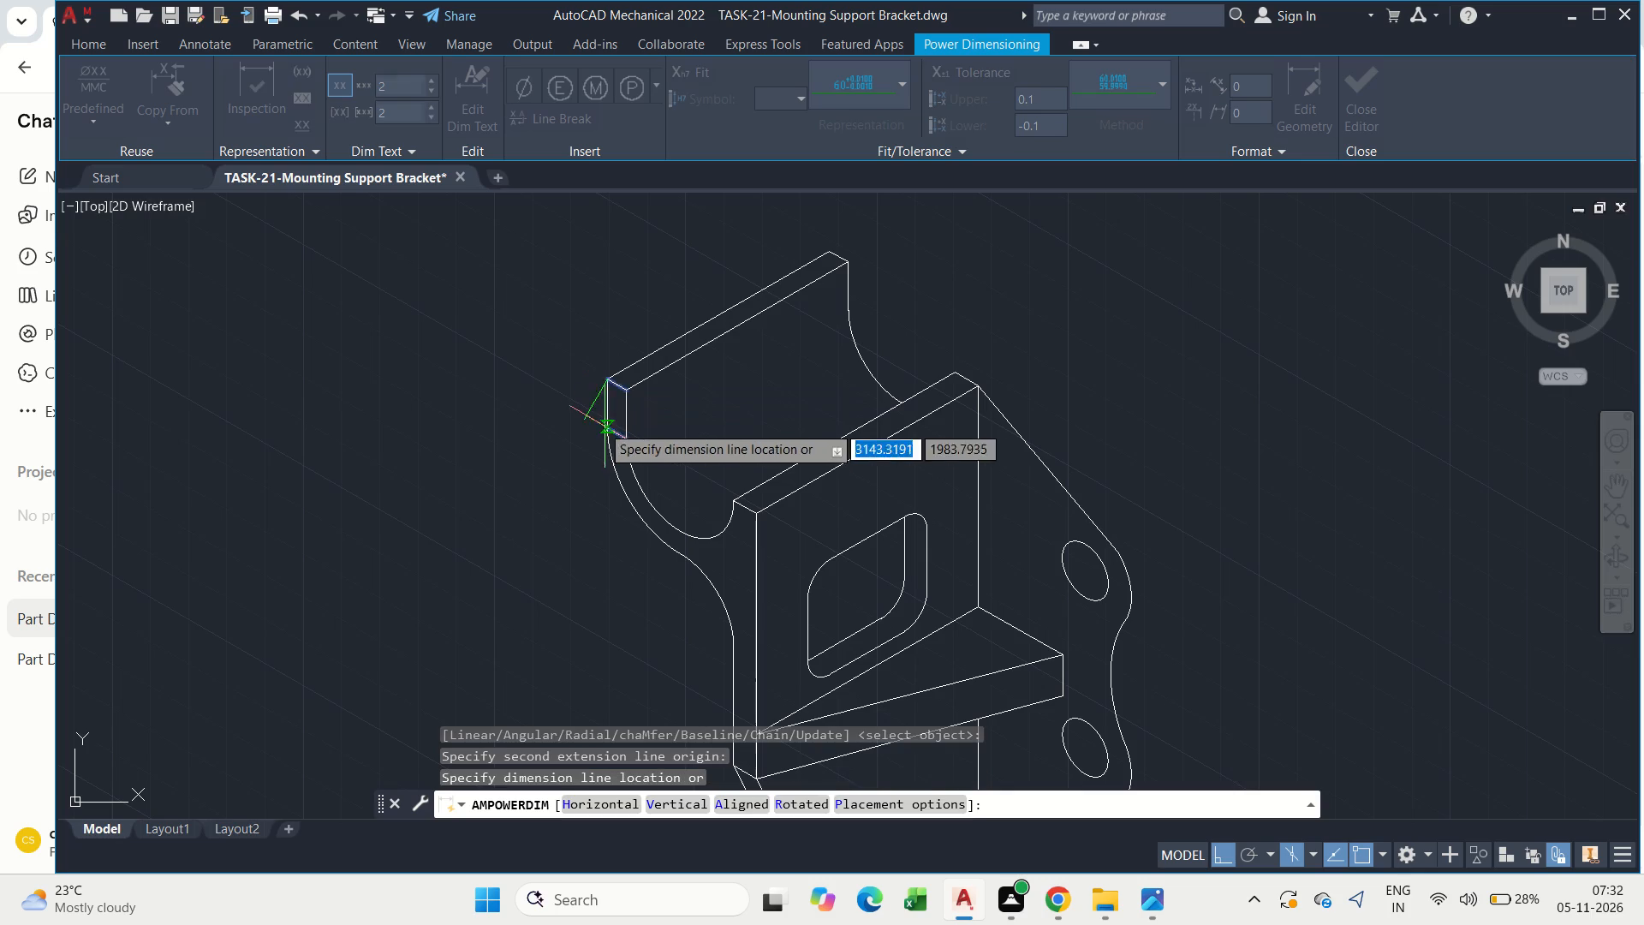
left_click(523, 403)
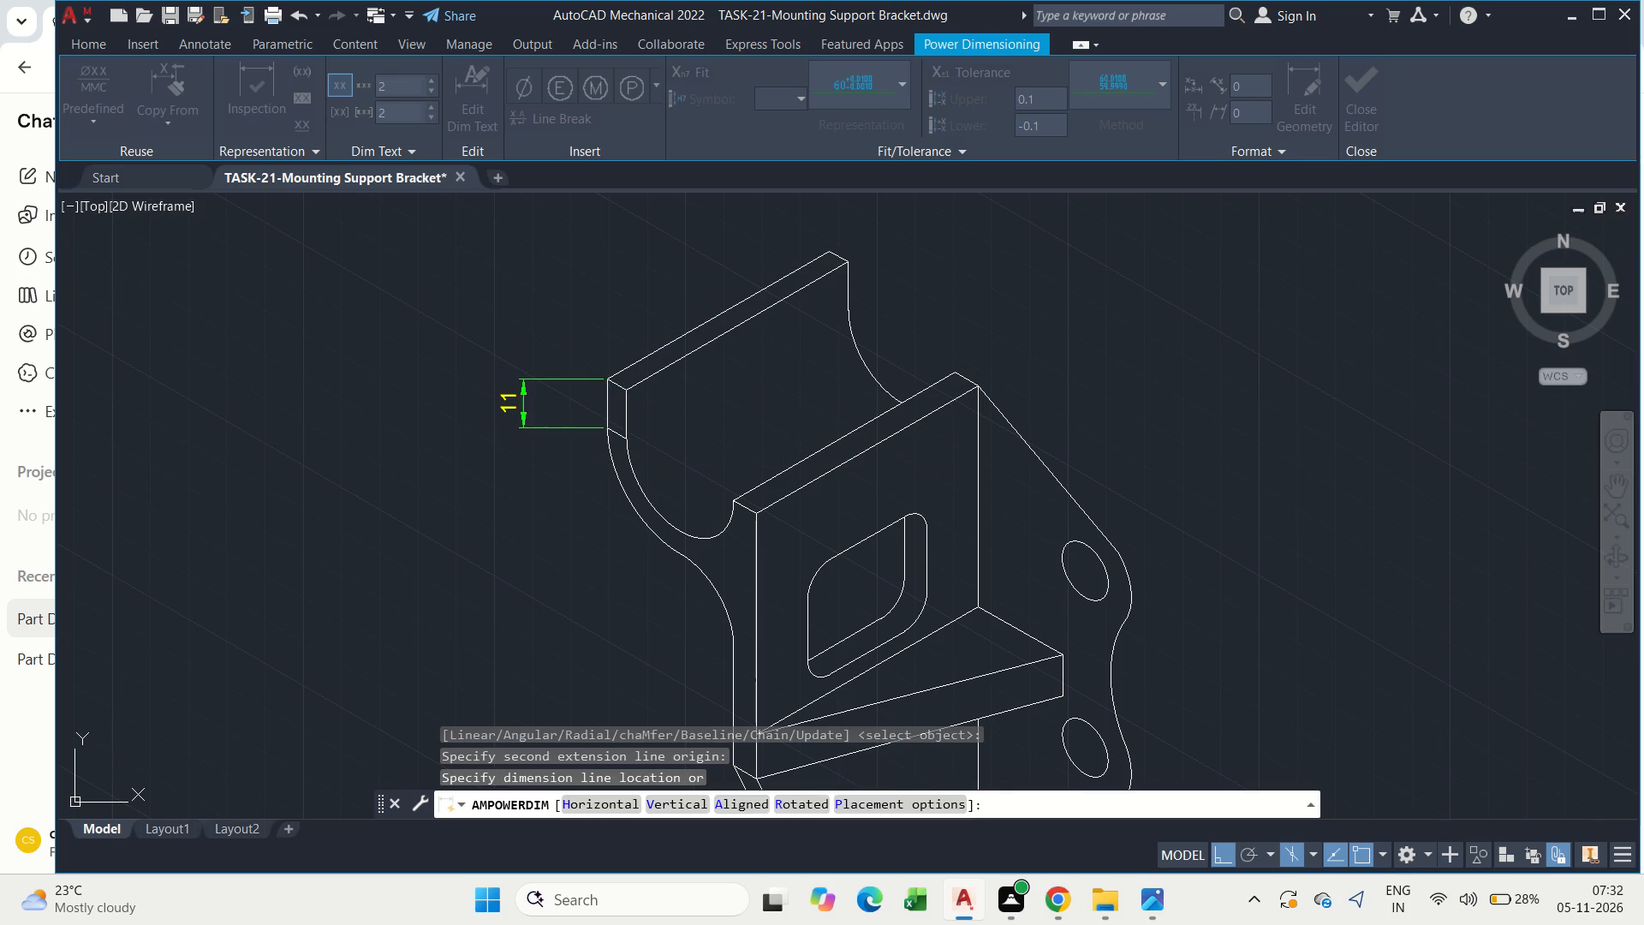
left_click(552, 519)
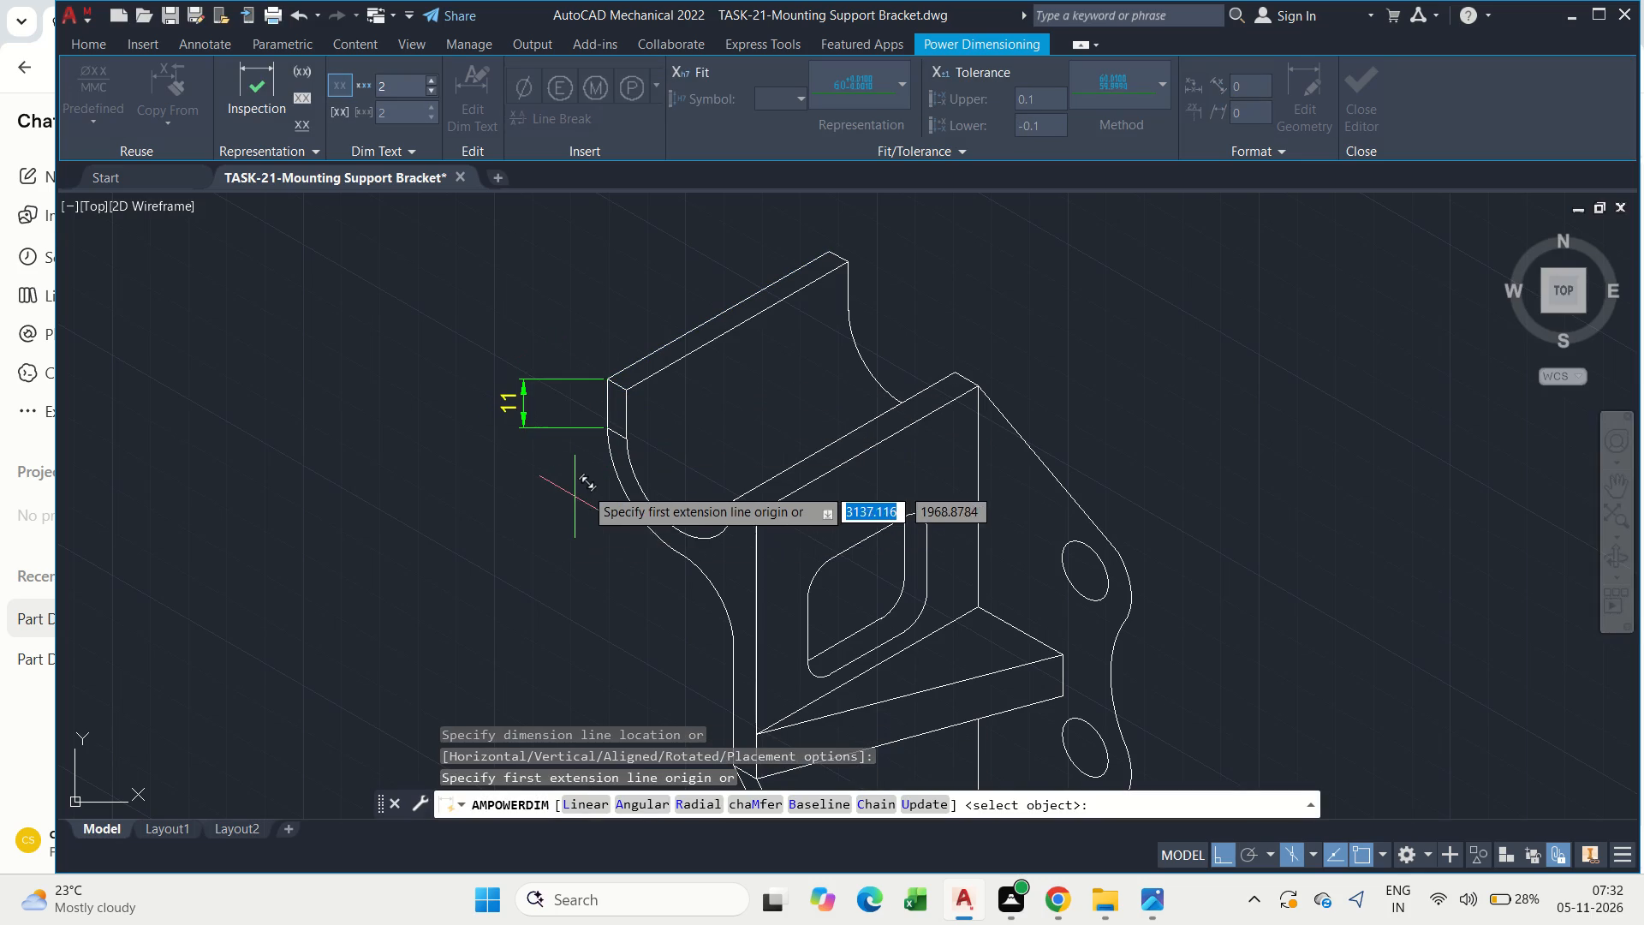
Add an aligned dimension along the front plate's upper edge, placed beyond the curved arm.
middle_click_drag(602, 475, 598, 582)
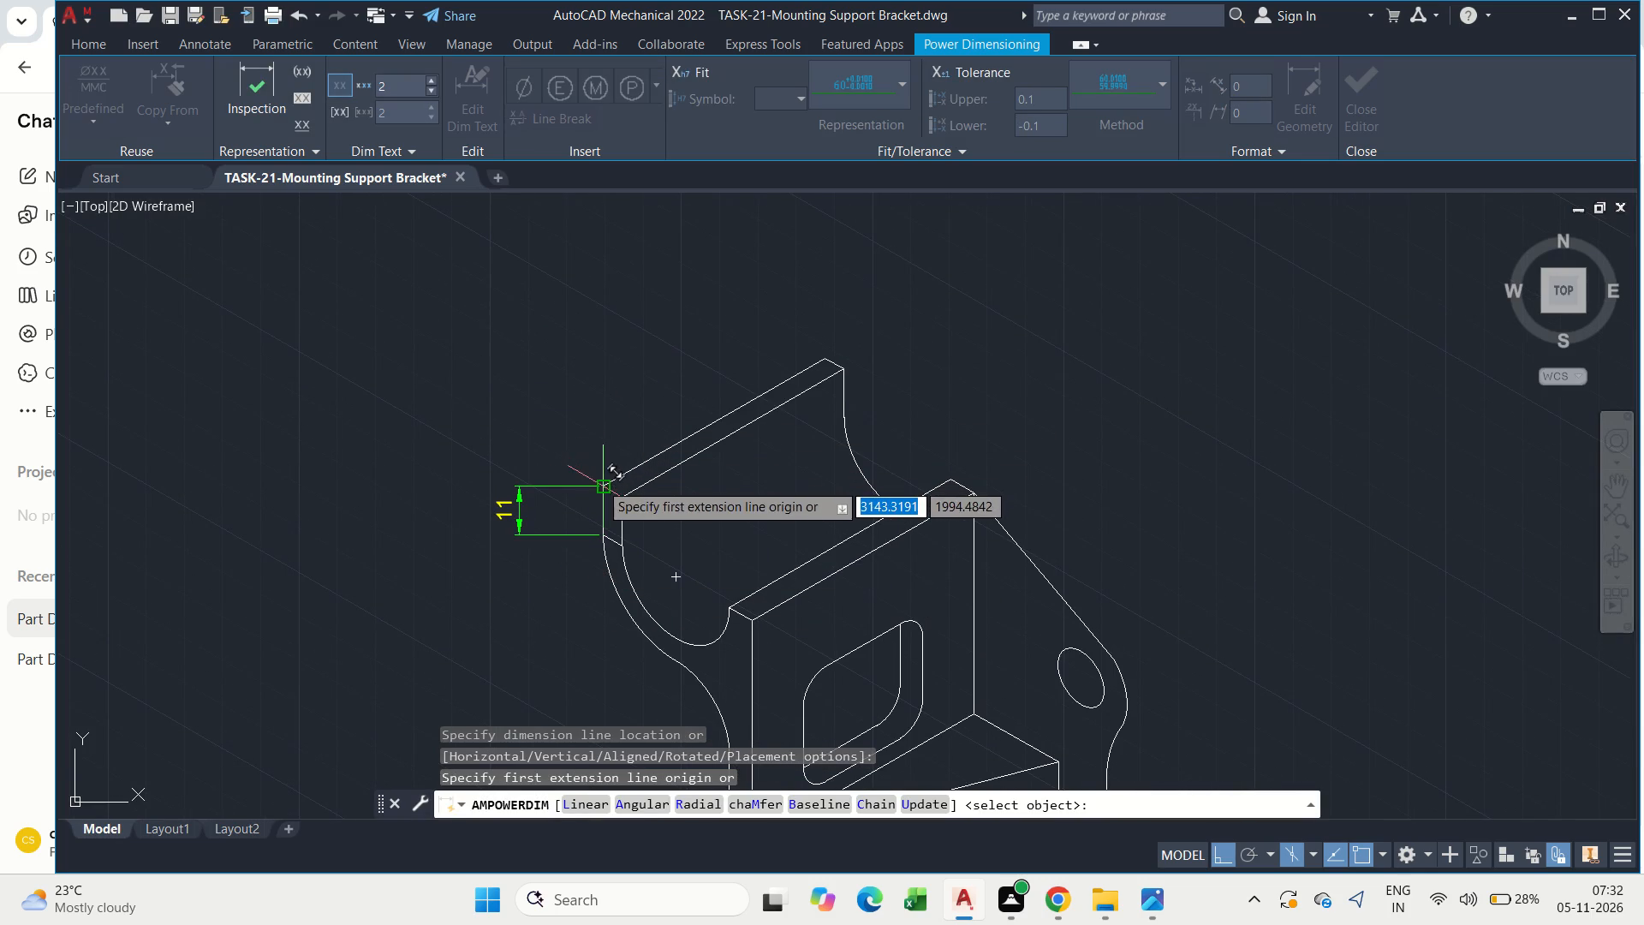
left_click(748, 621)
left_click(970, 500)
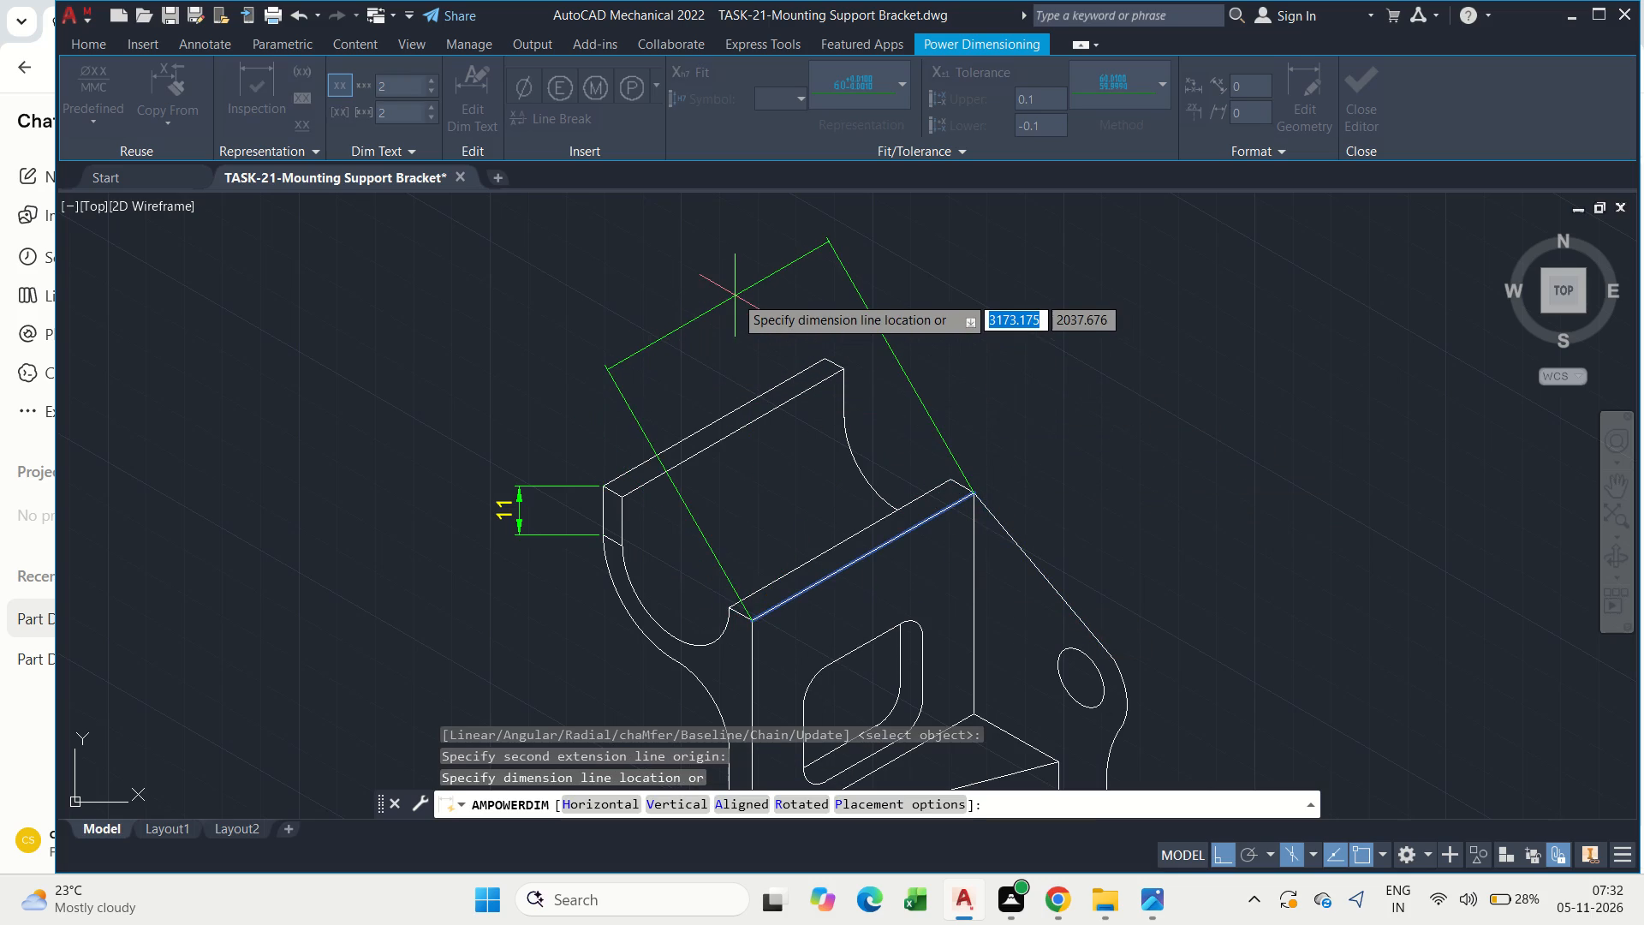
left_click(713, 277)
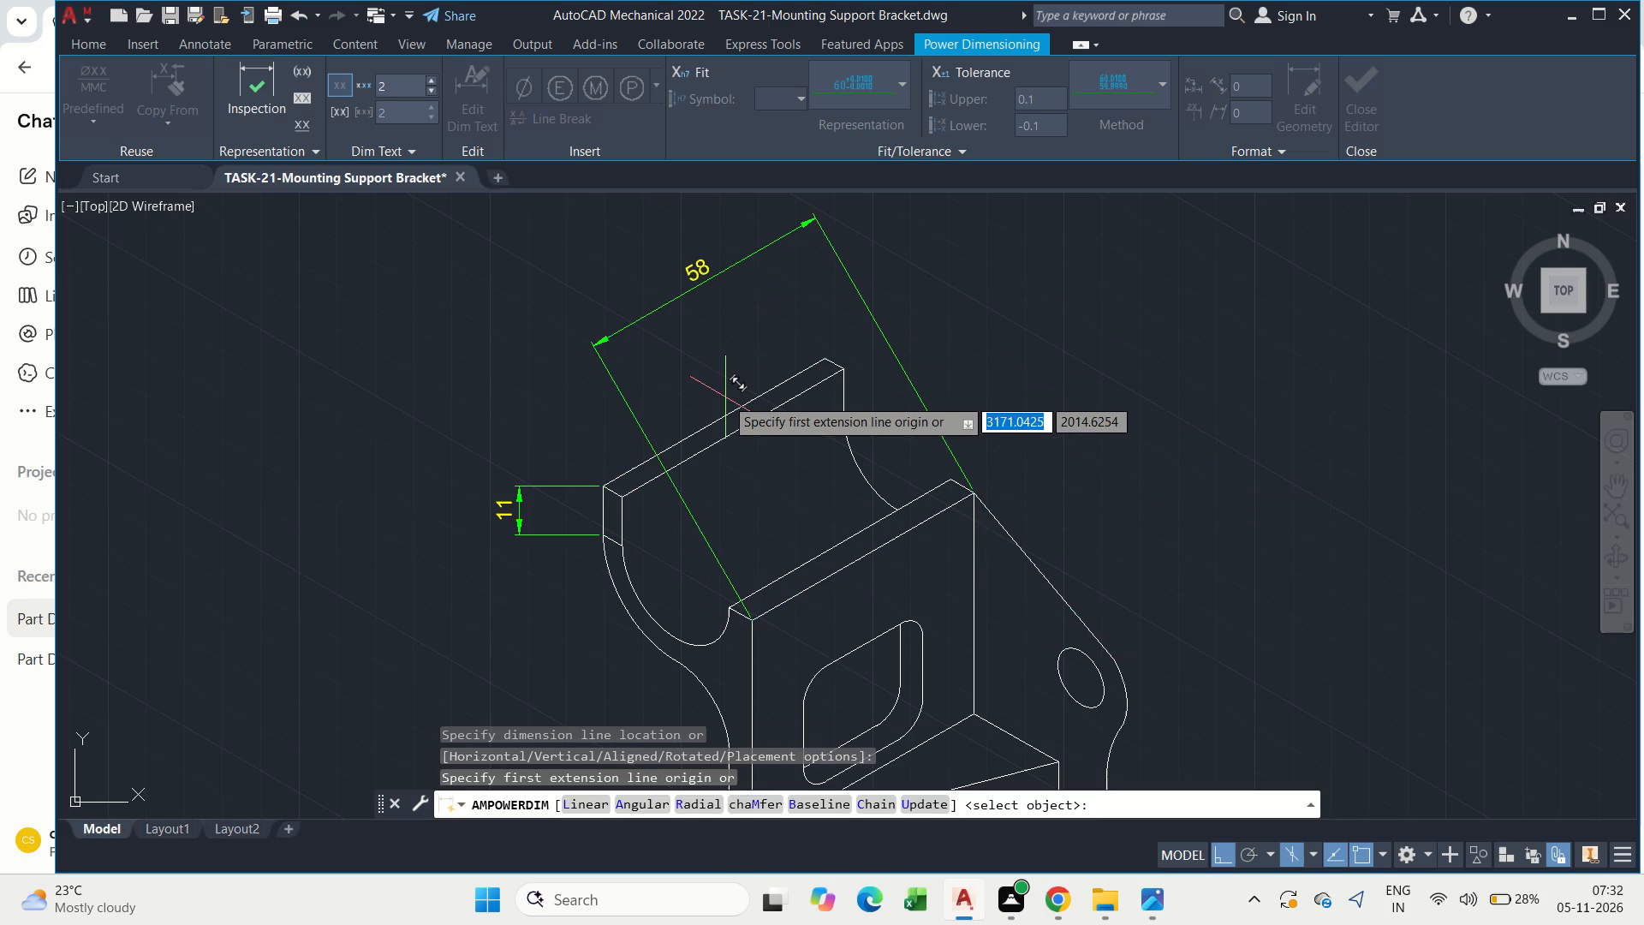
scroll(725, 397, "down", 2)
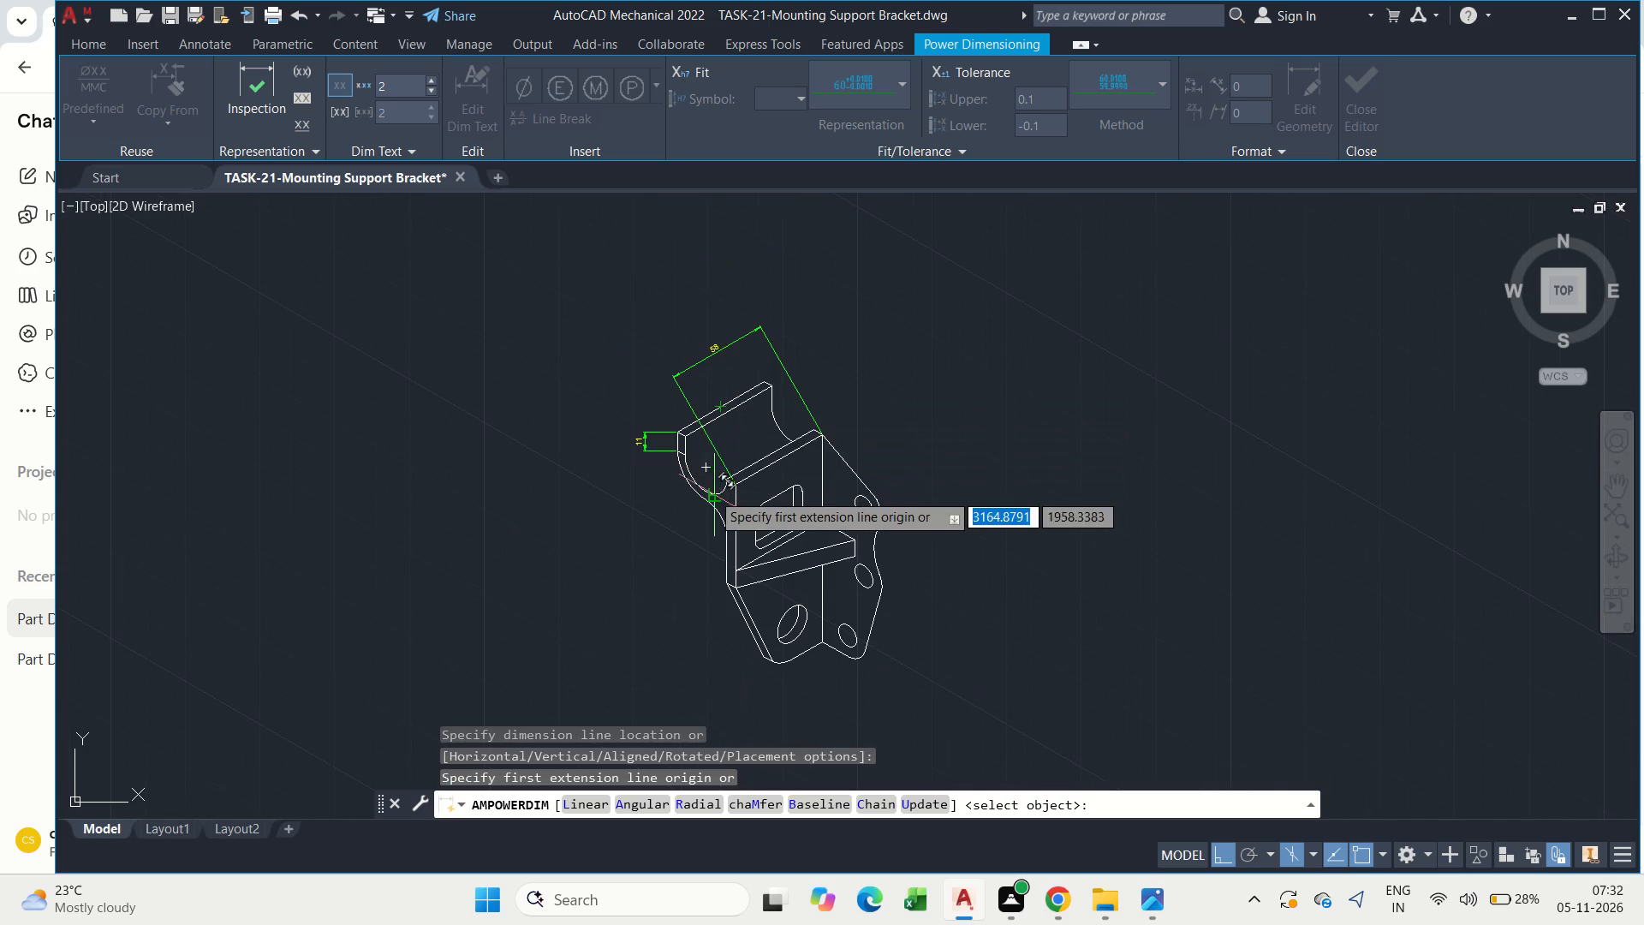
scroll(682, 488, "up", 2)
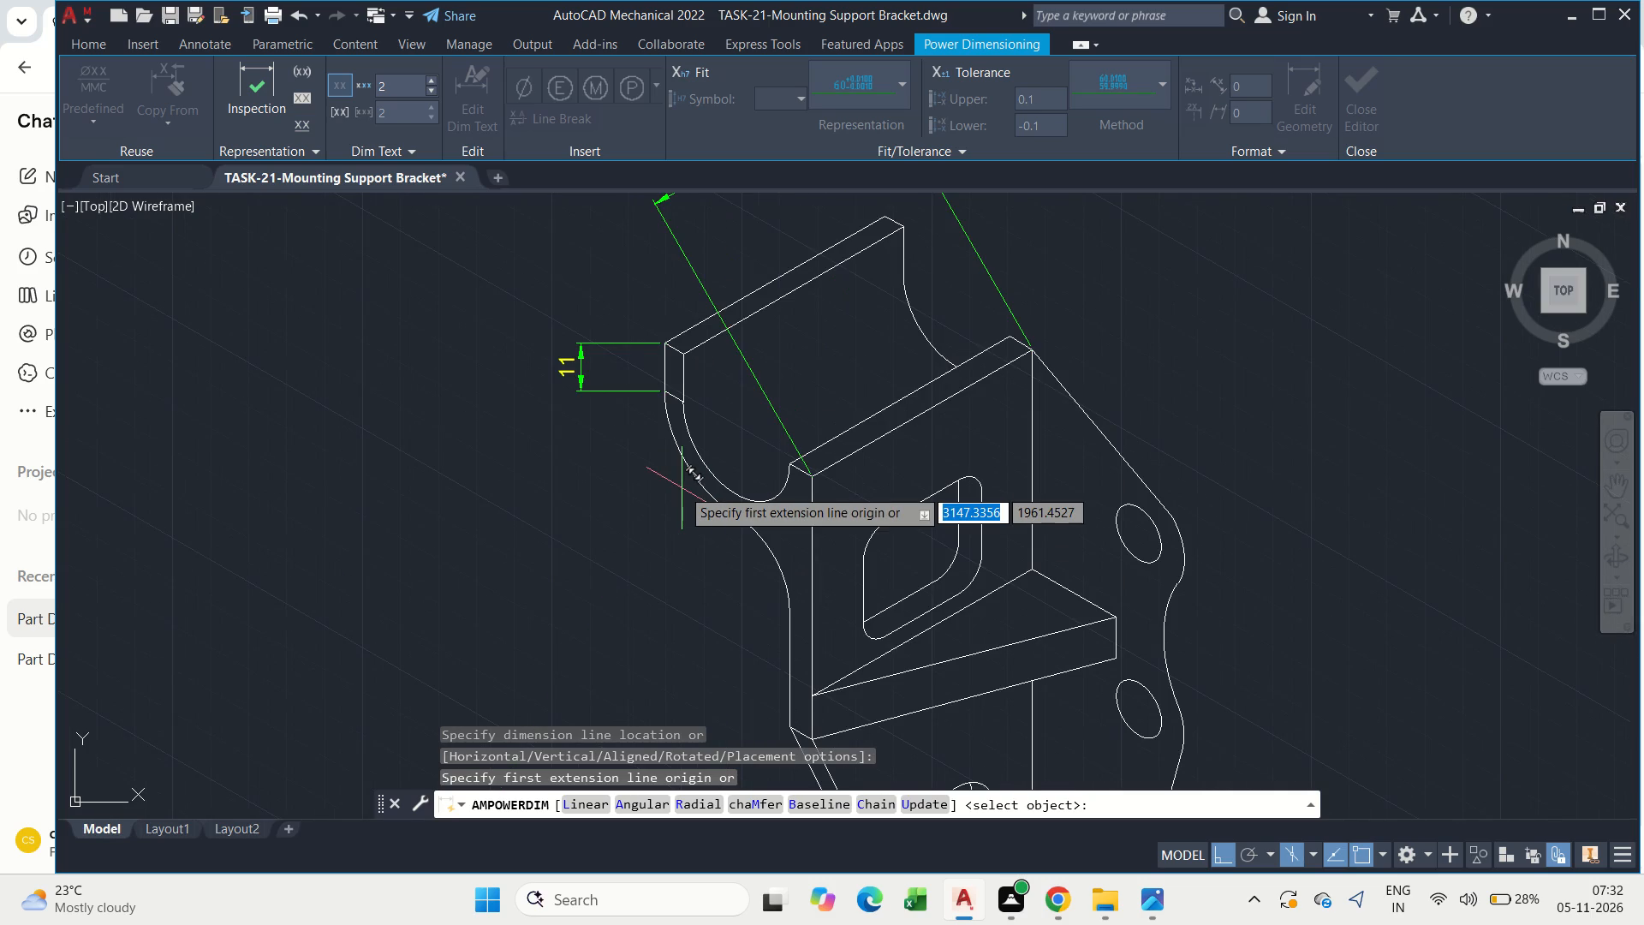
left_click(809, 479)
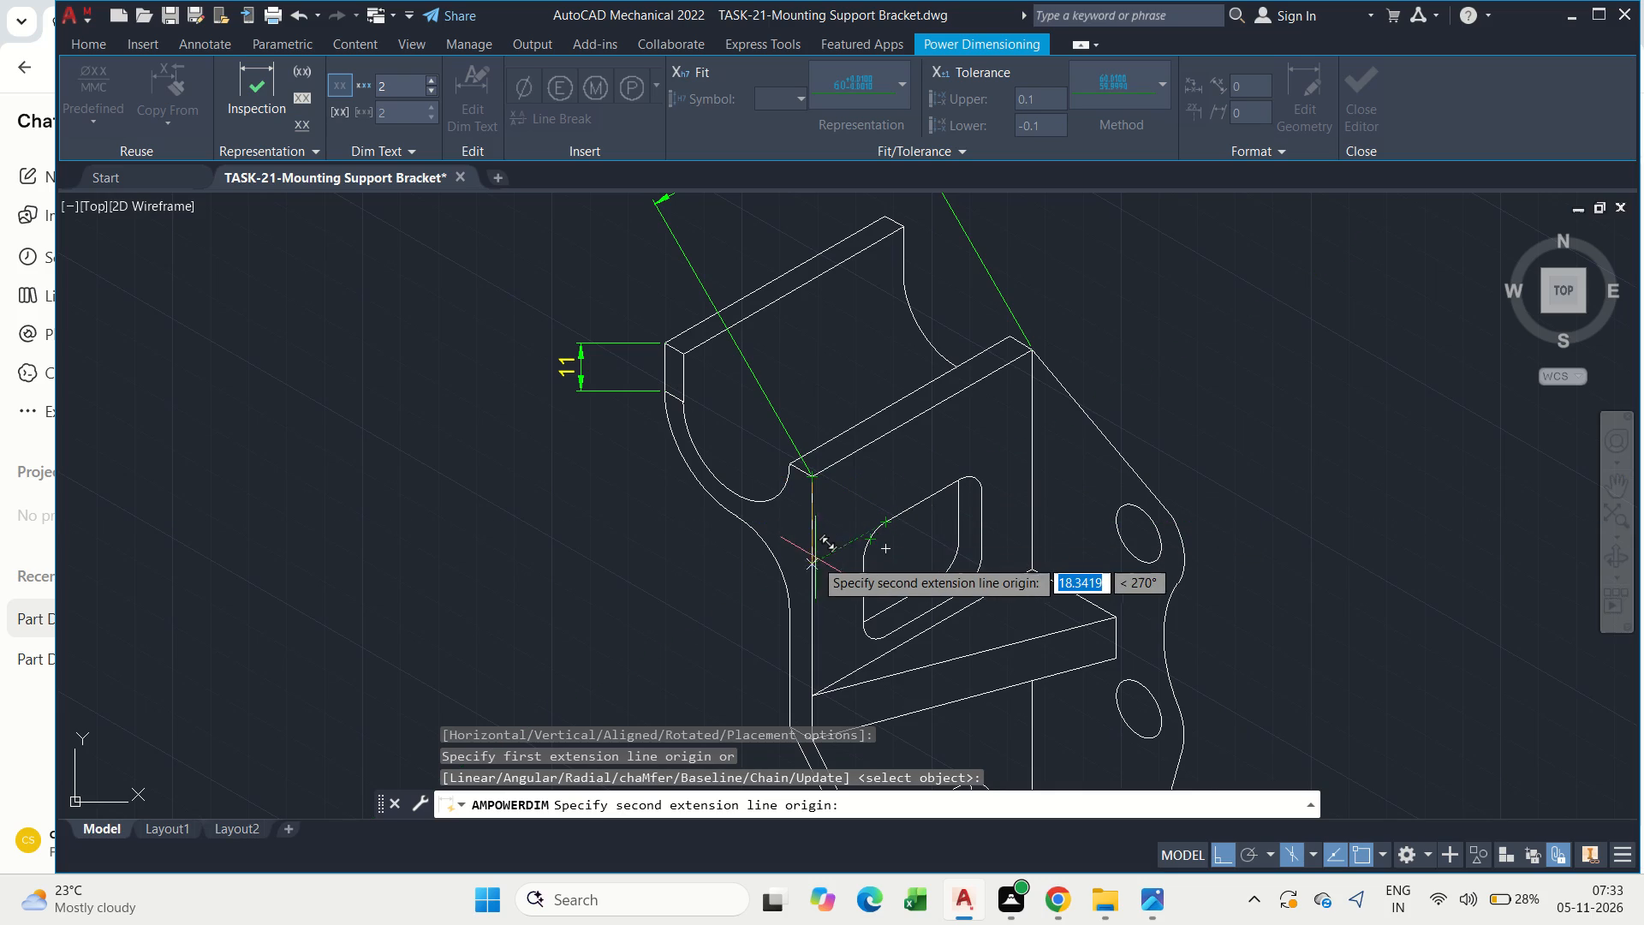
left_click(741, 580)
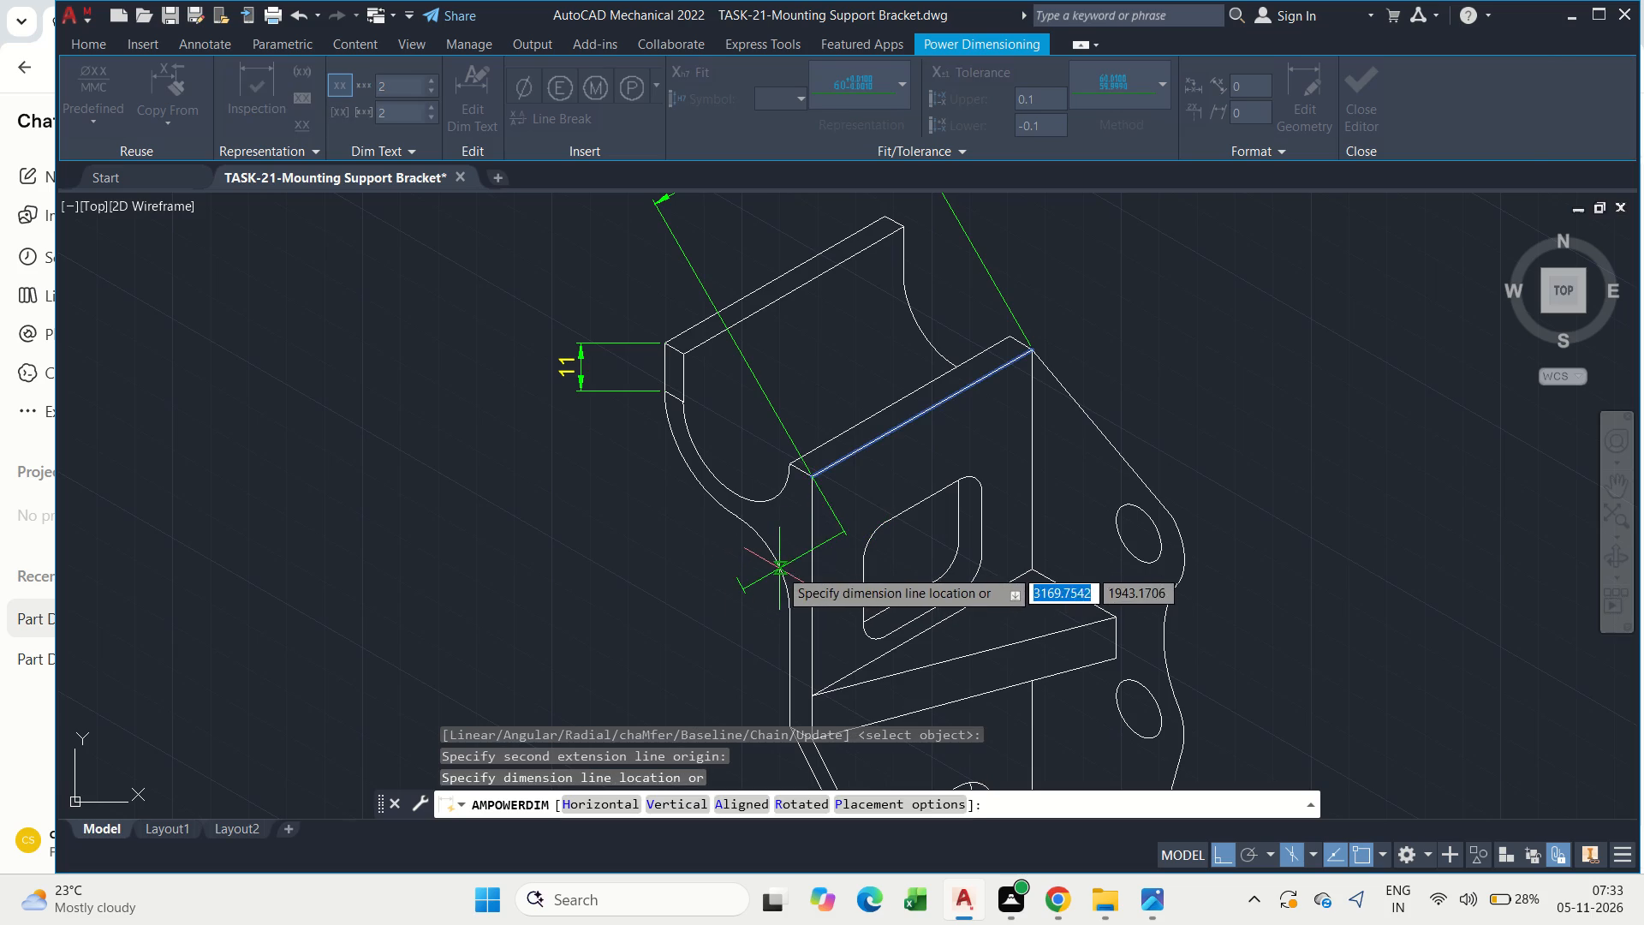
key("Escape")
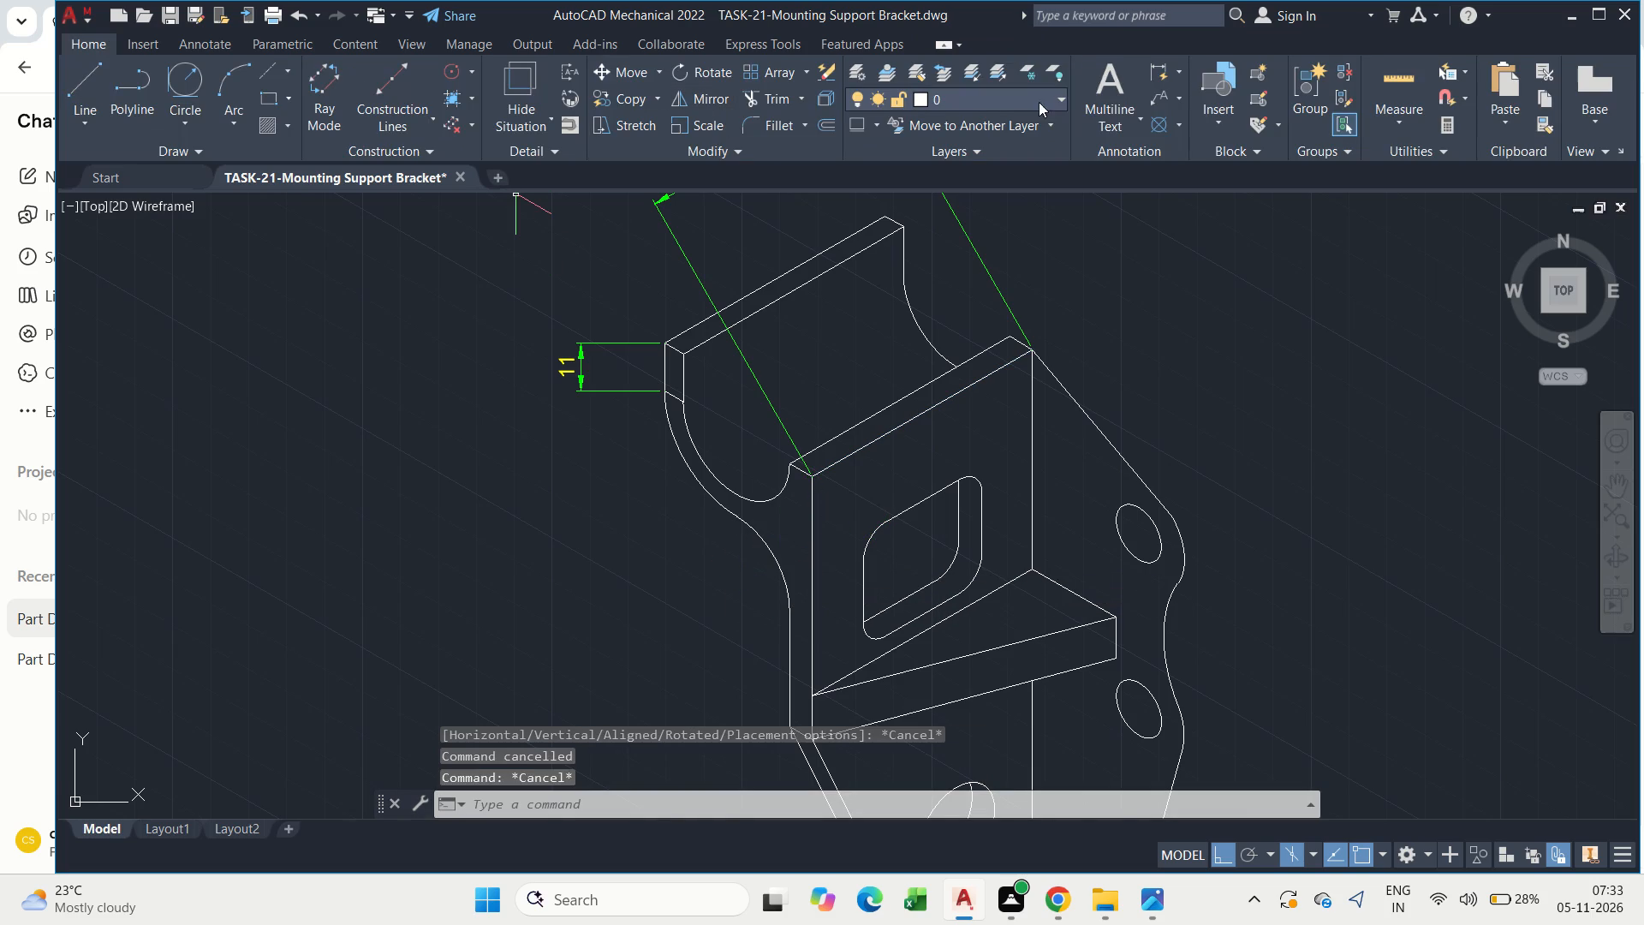
Add a vertical power dimension from the front plate's upper corner down to the window opening's top-edge level, with its text set to 20.
left_click(1149, 71)
left_click(1168, 78)
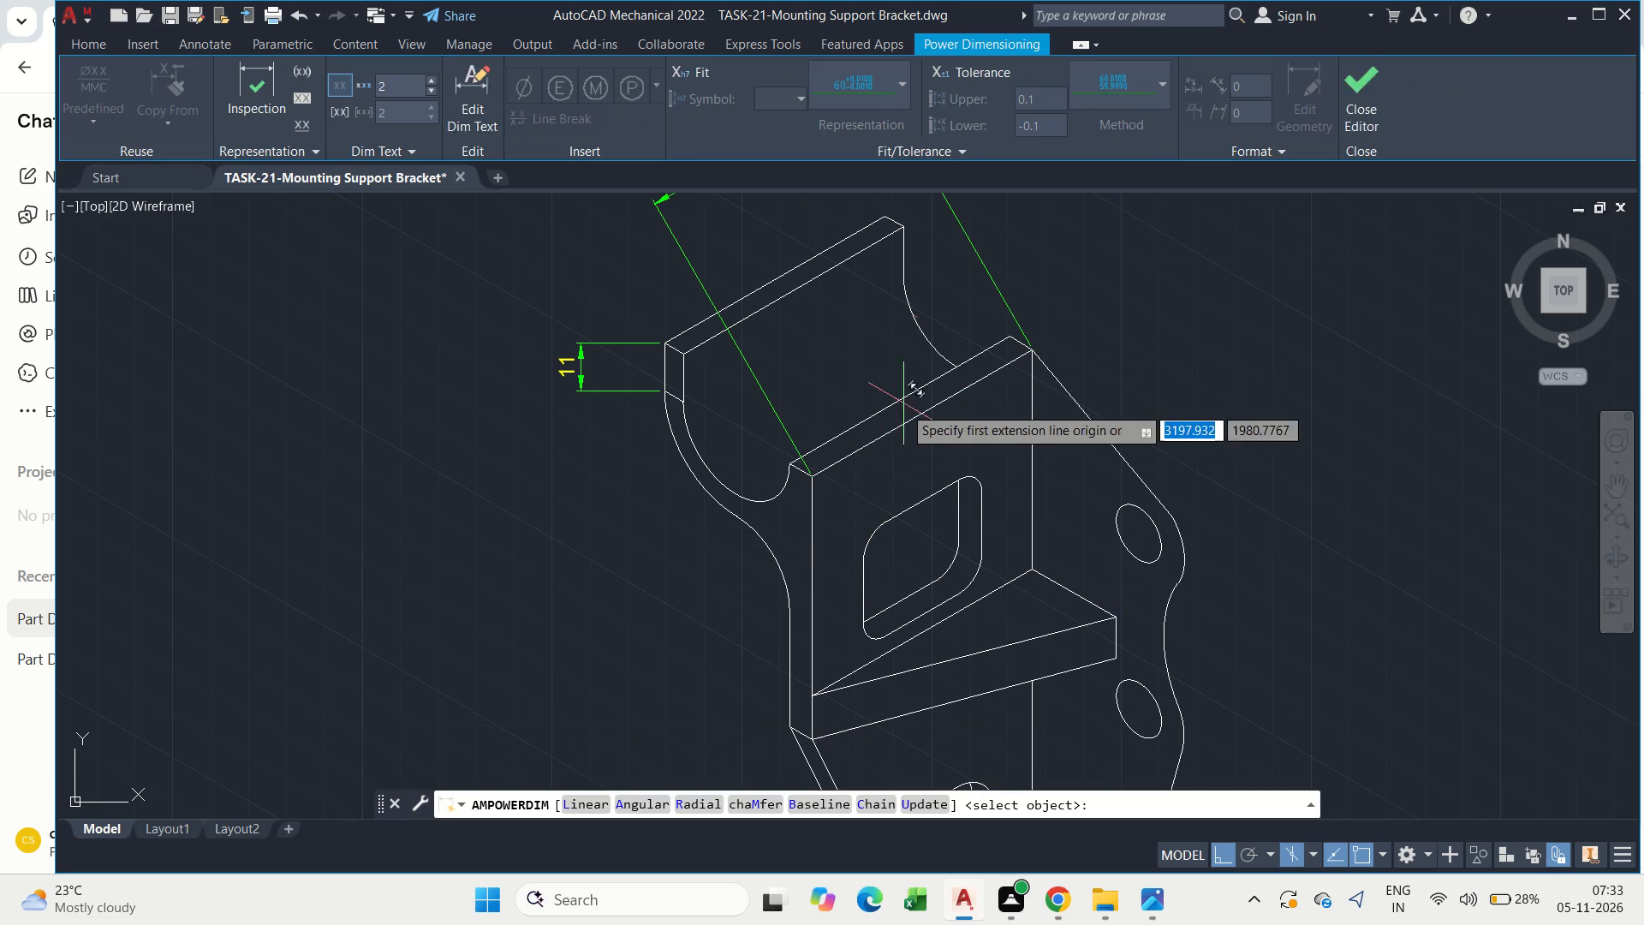
left_click(816, 469)
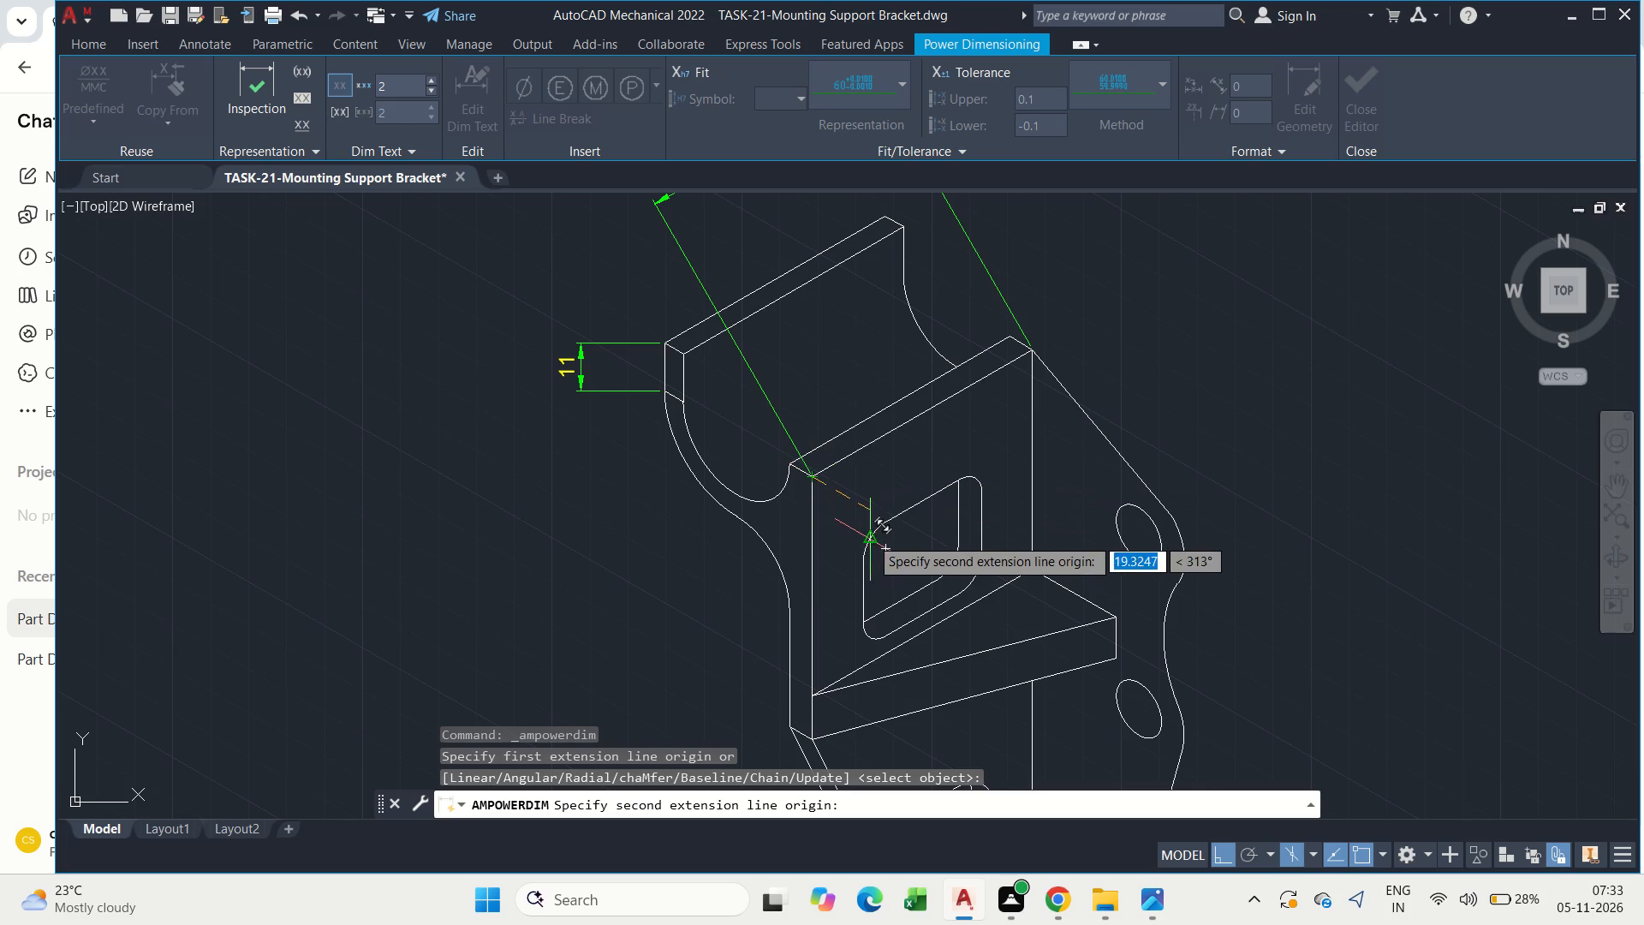
left_click(806, 561)
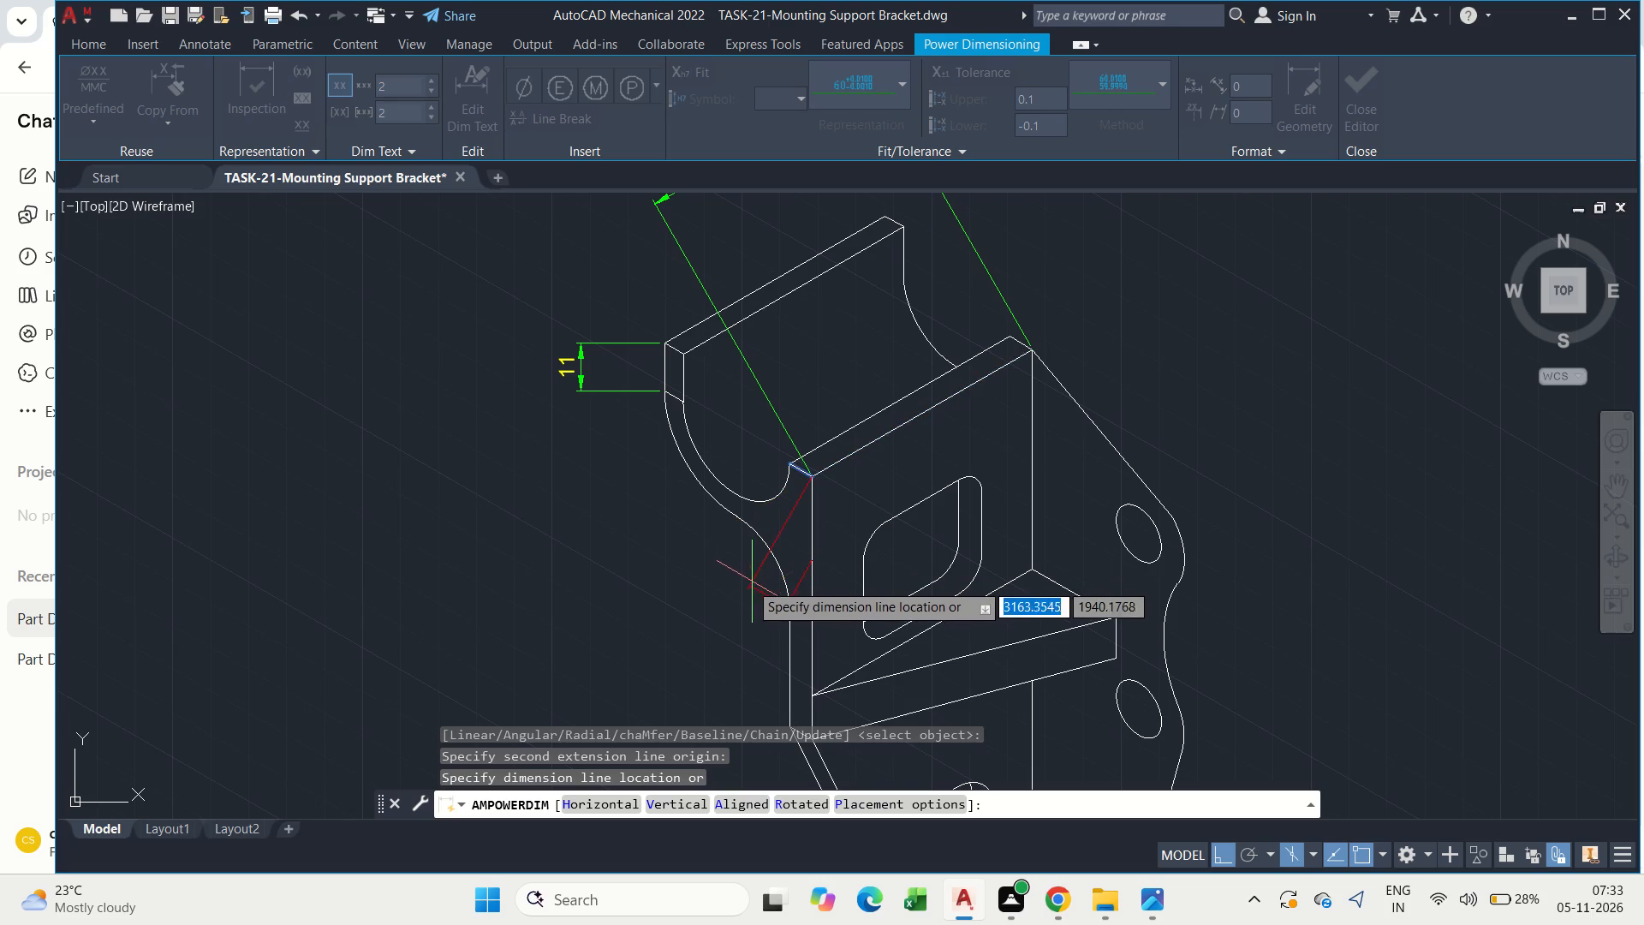
left_click(677, 538)
key("Menu")
key("BackSpace")
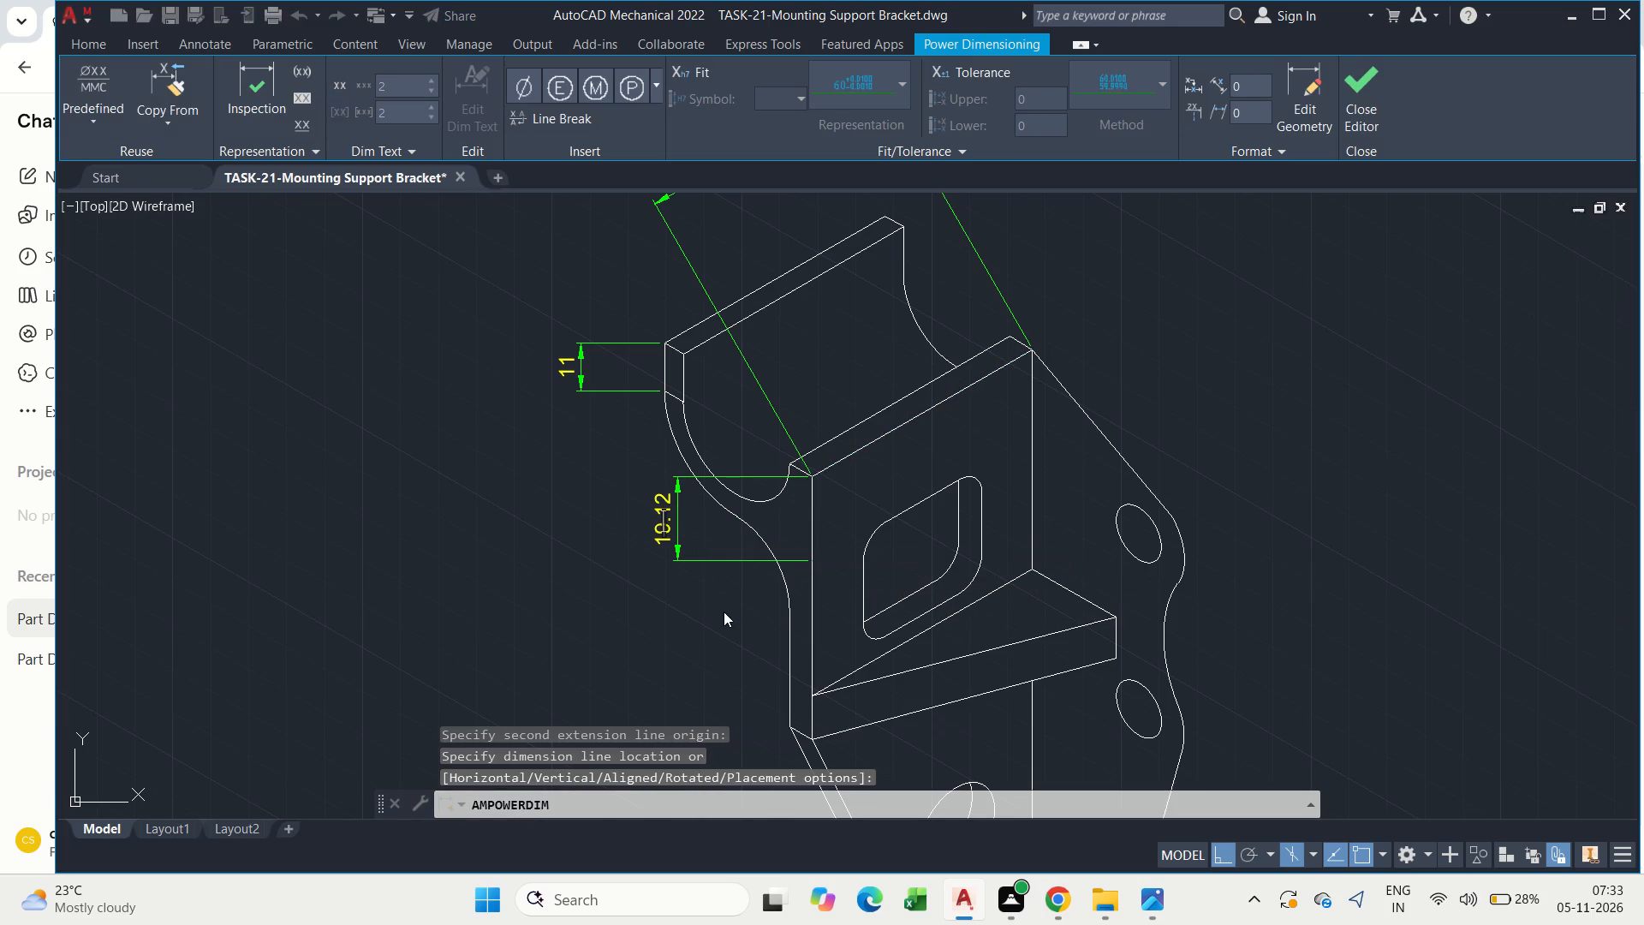
type("26")
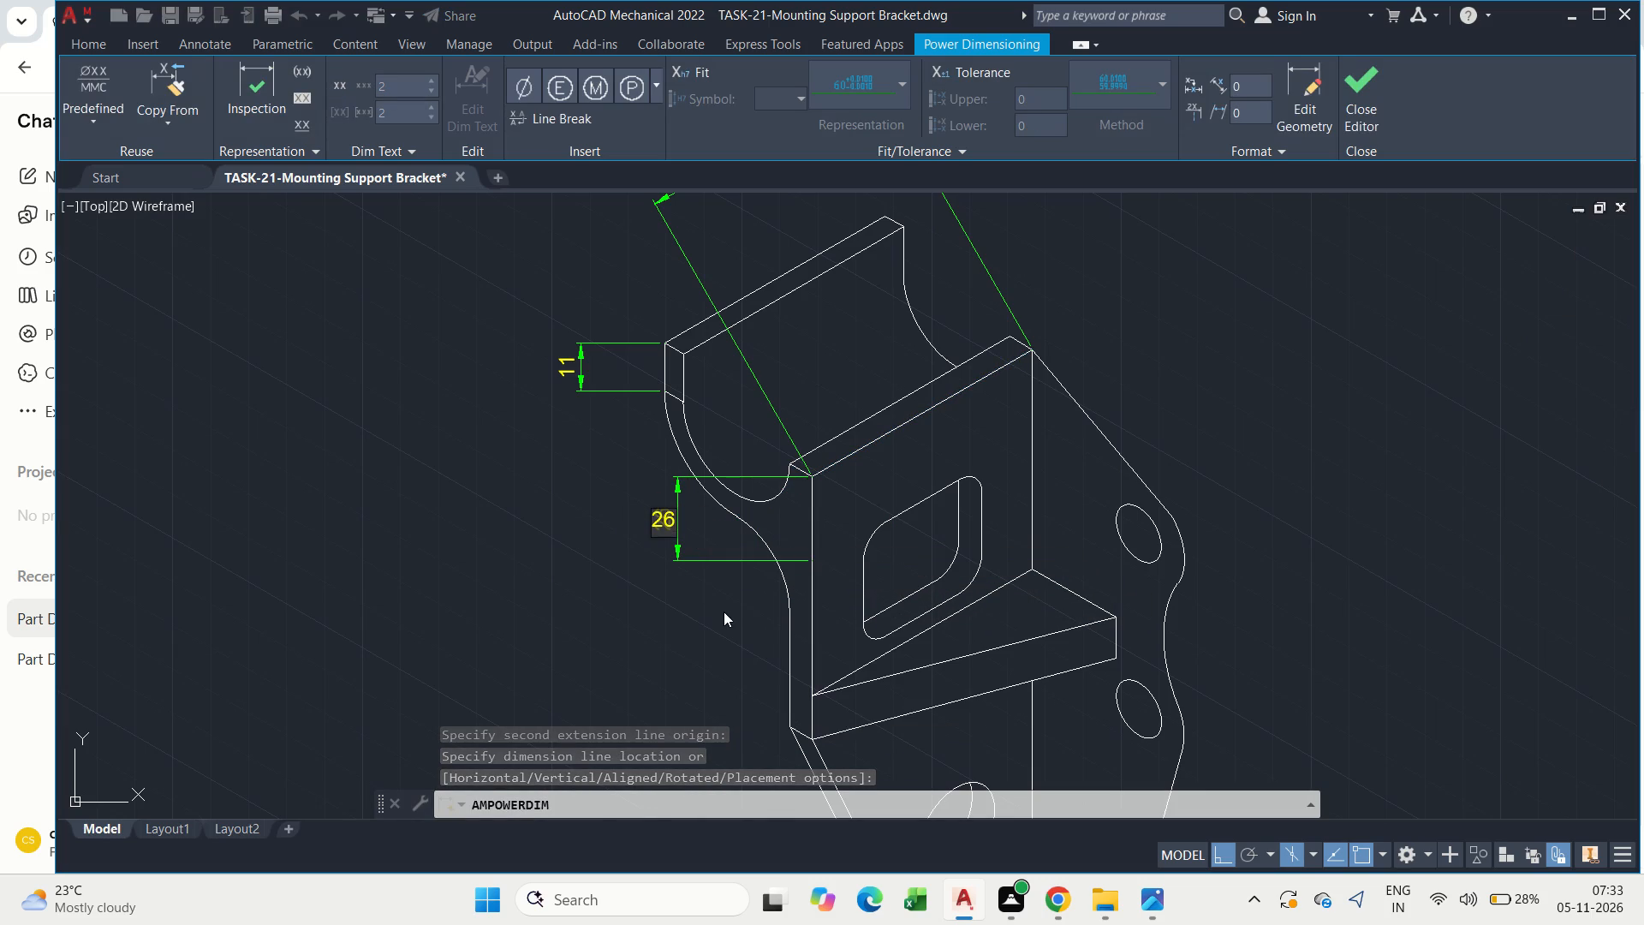
key("BackSpace")
key("0")
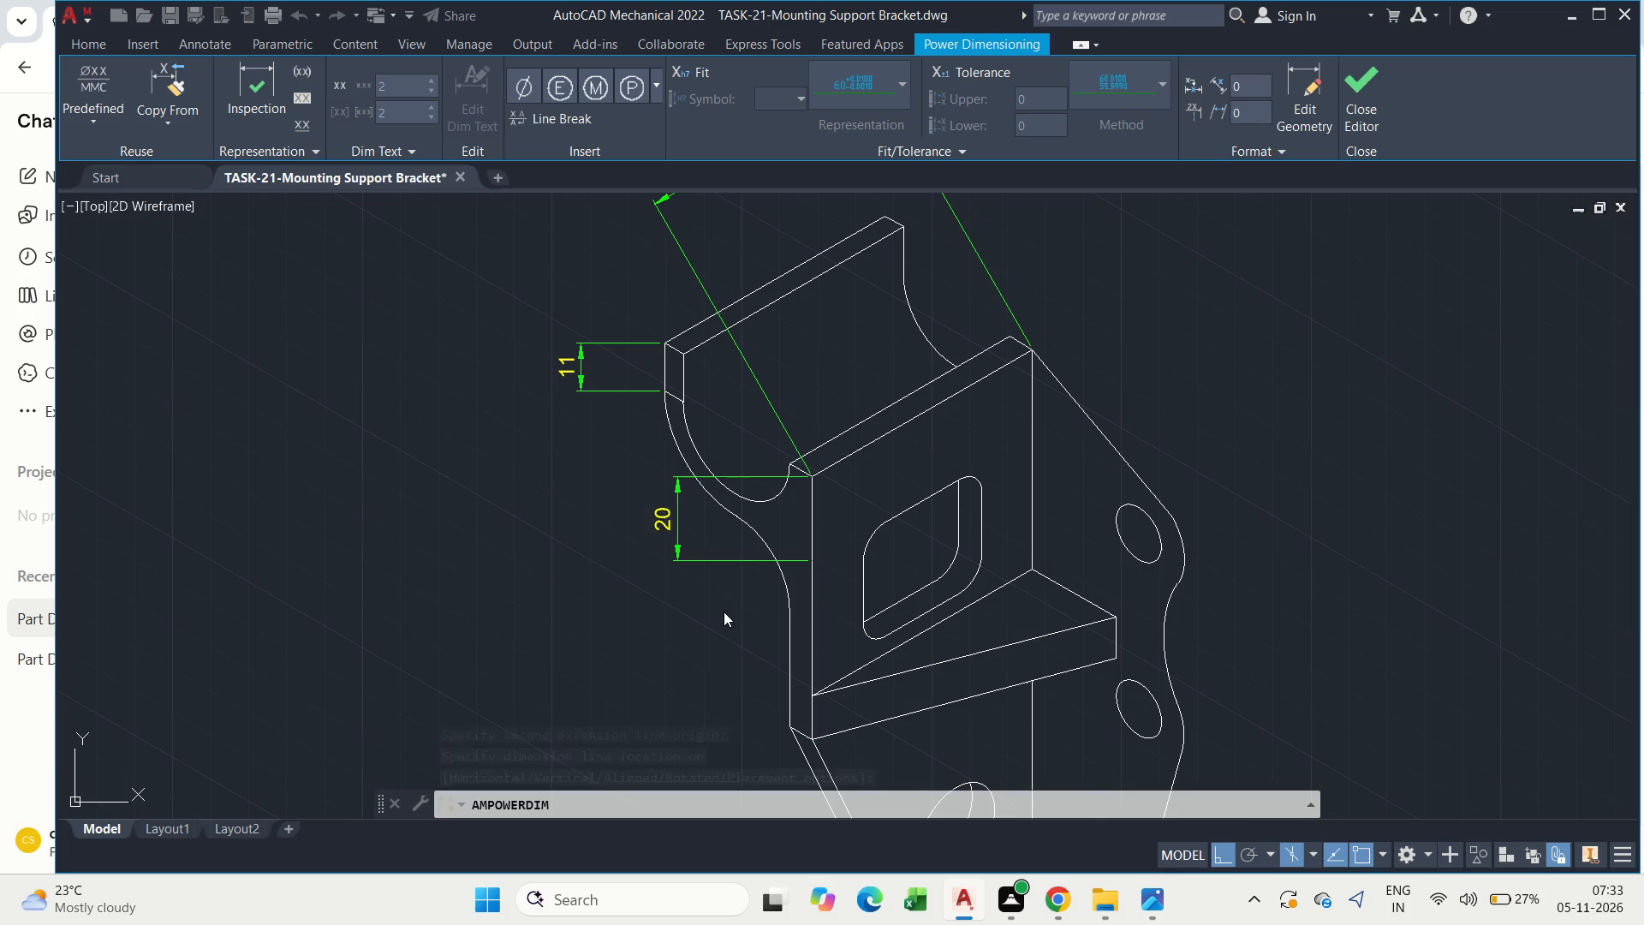
key("Return")
key("Escape")
Add a vertical power dimension along the front plate's edge spanning the window opening's height, below the 20 dimension, with its text set to 26.
middle_click_drag(714, 569, 708, 87)
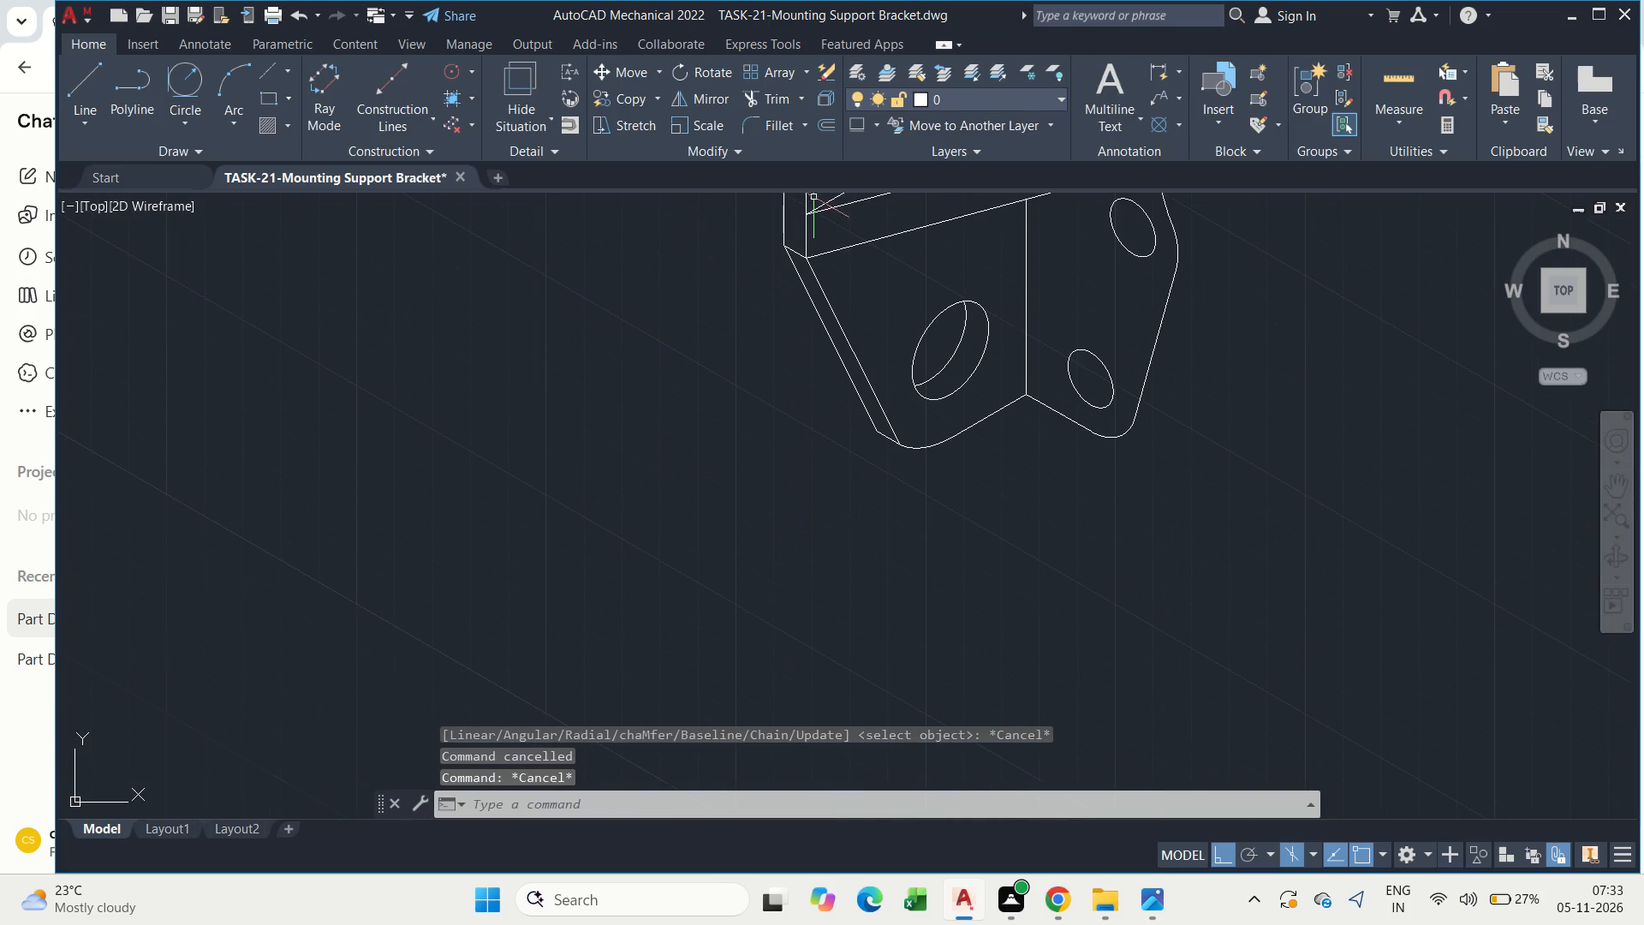
middle_click_drag(721, 434, 729, 564)
scroll(729, 564, "down", 1)
middle_click_drag(706, 432, 705, 480)
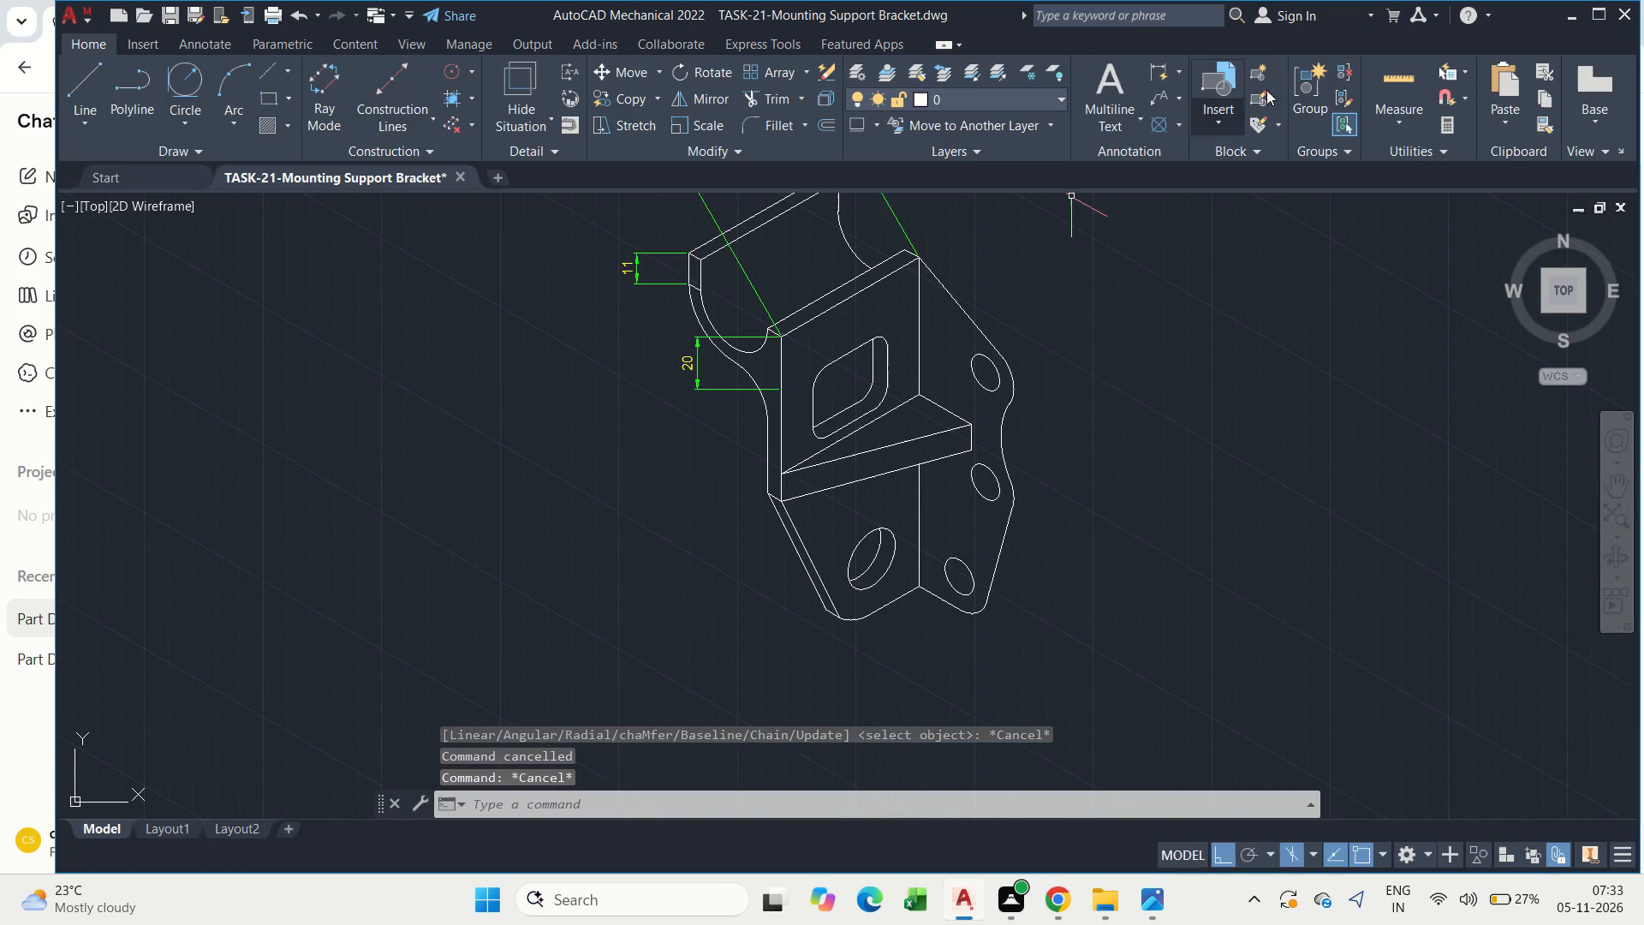
left_click(1160, 75)
scroll(850, 357, "up", 1)
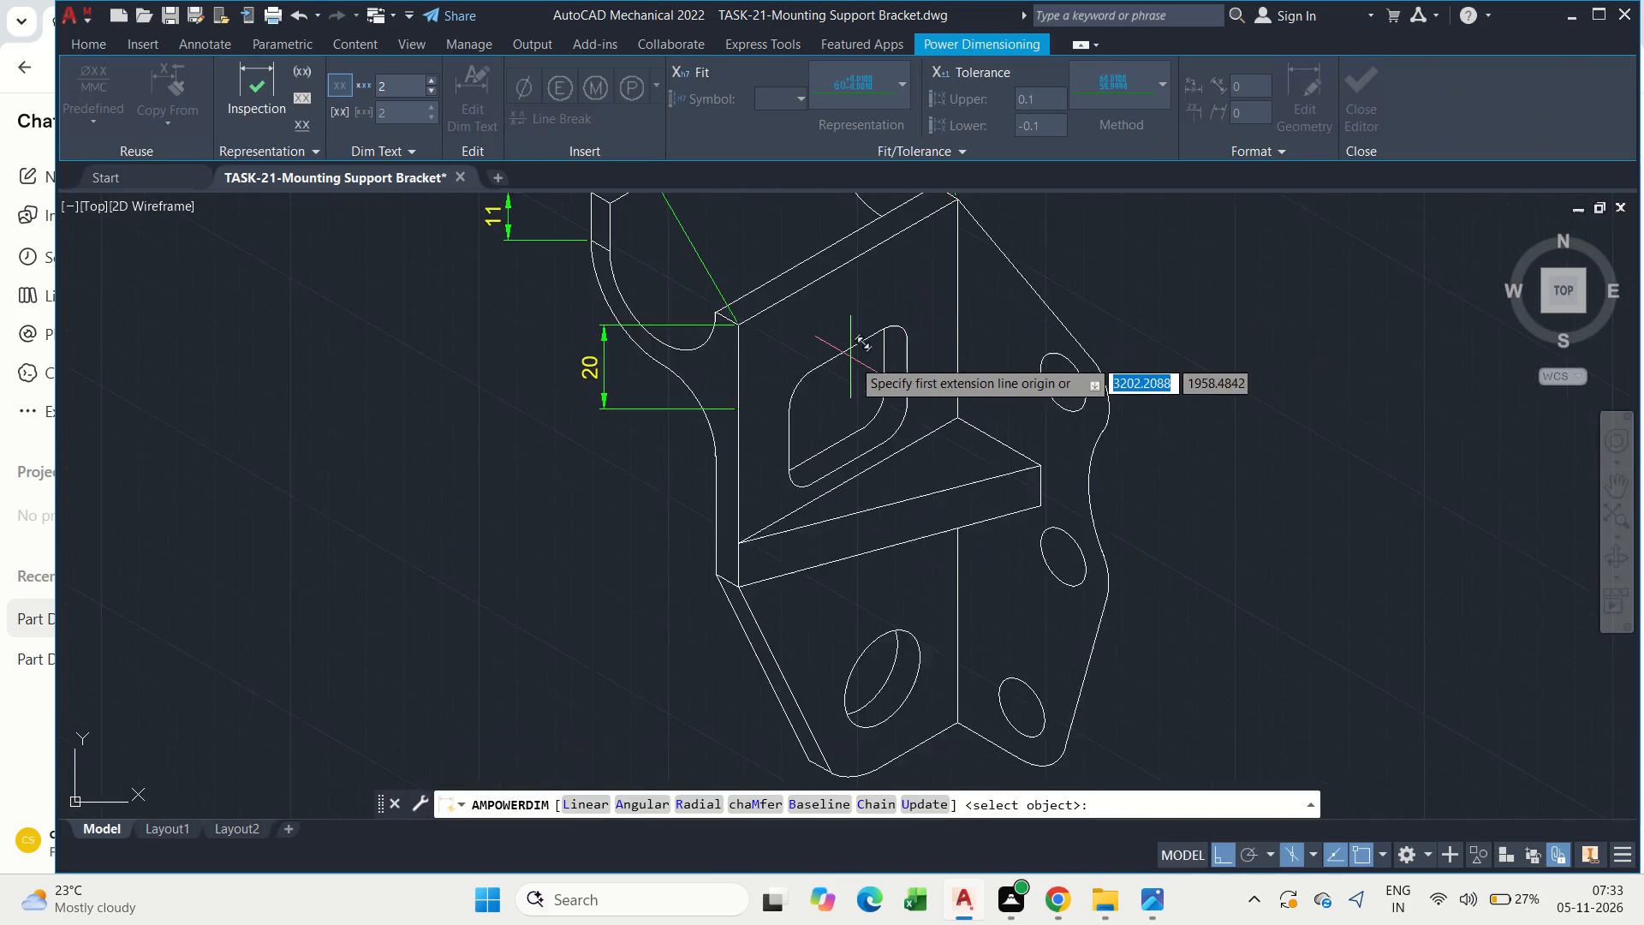
scroll(854, 360, "up", 1)
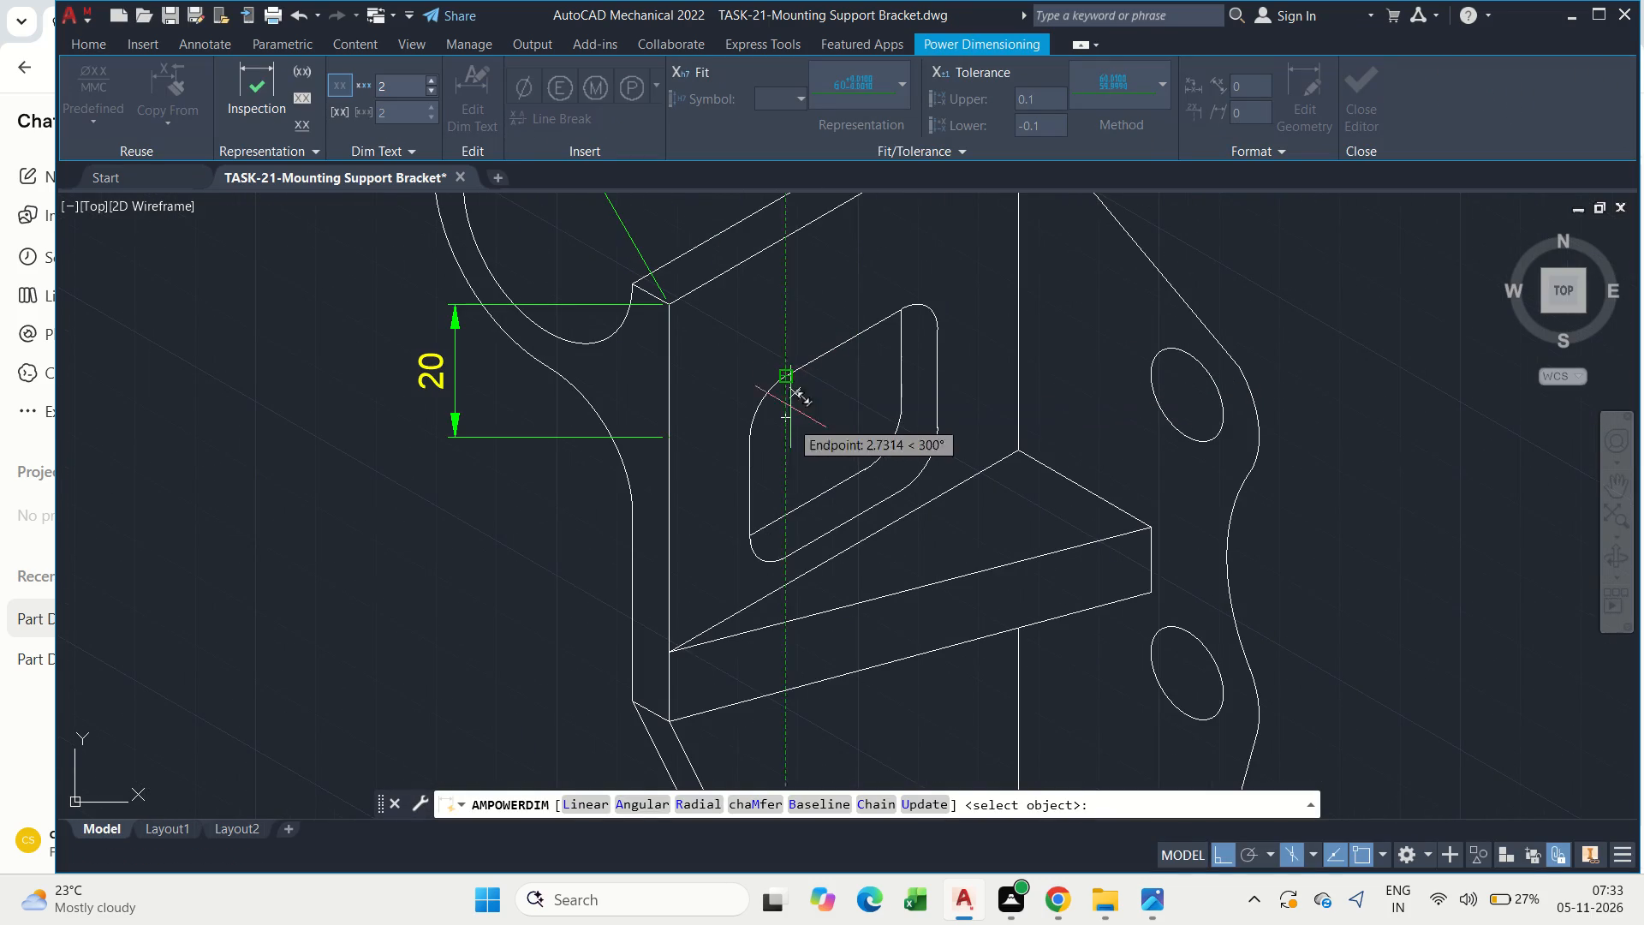
left_click(666, 444)
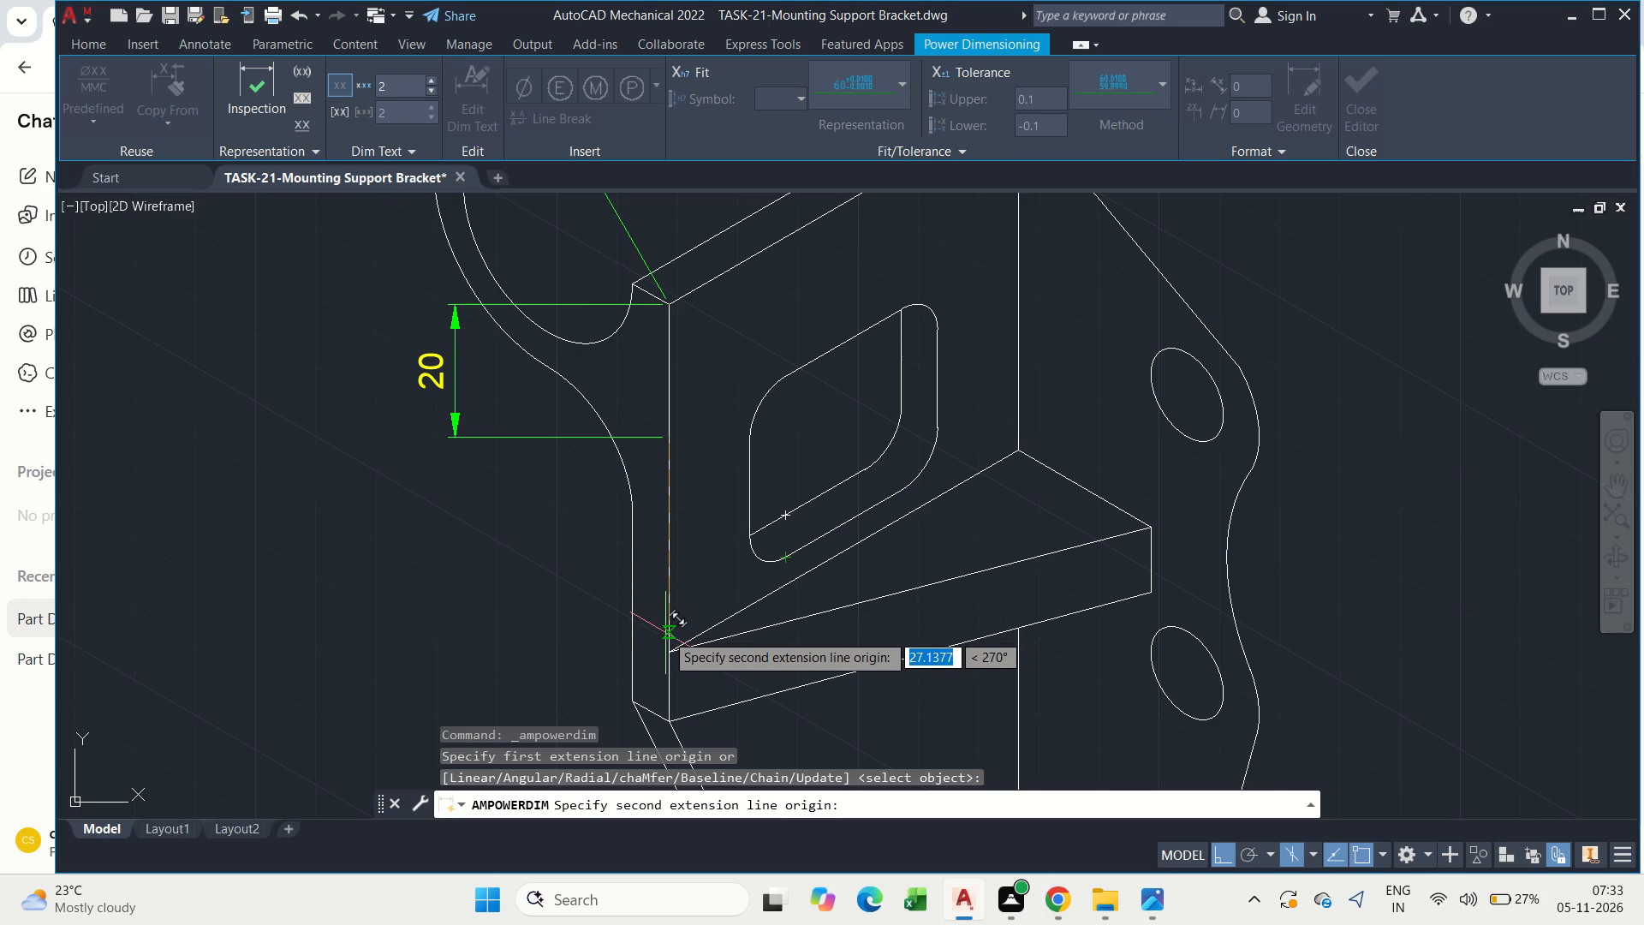
left_click(663, 624)
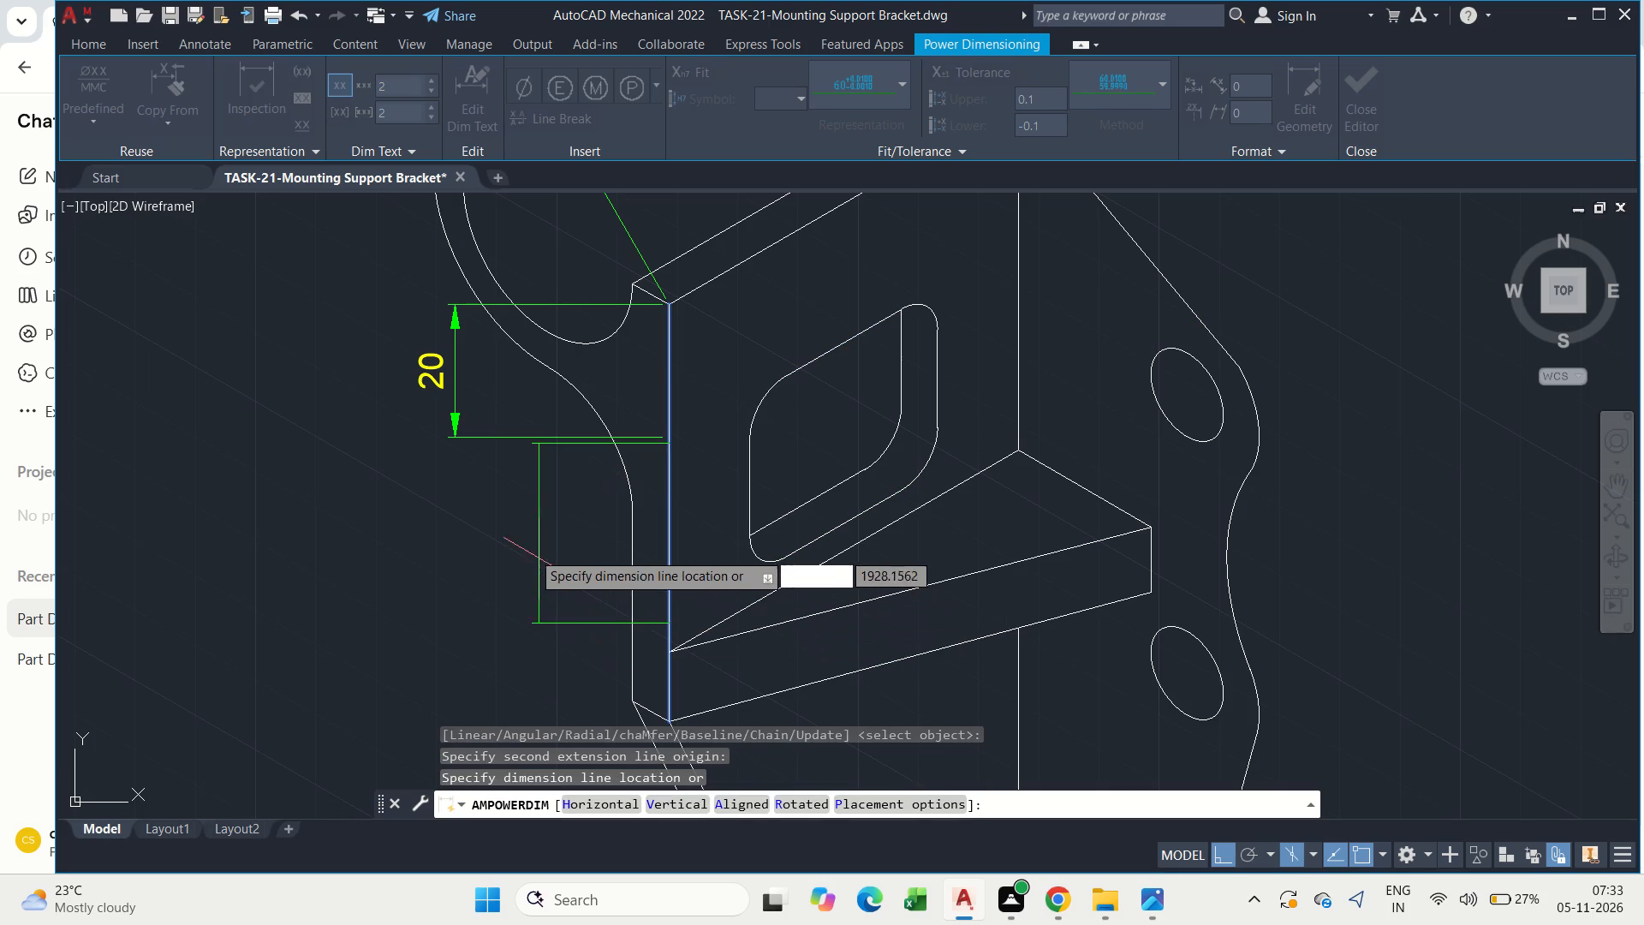
left_click(483, 547)
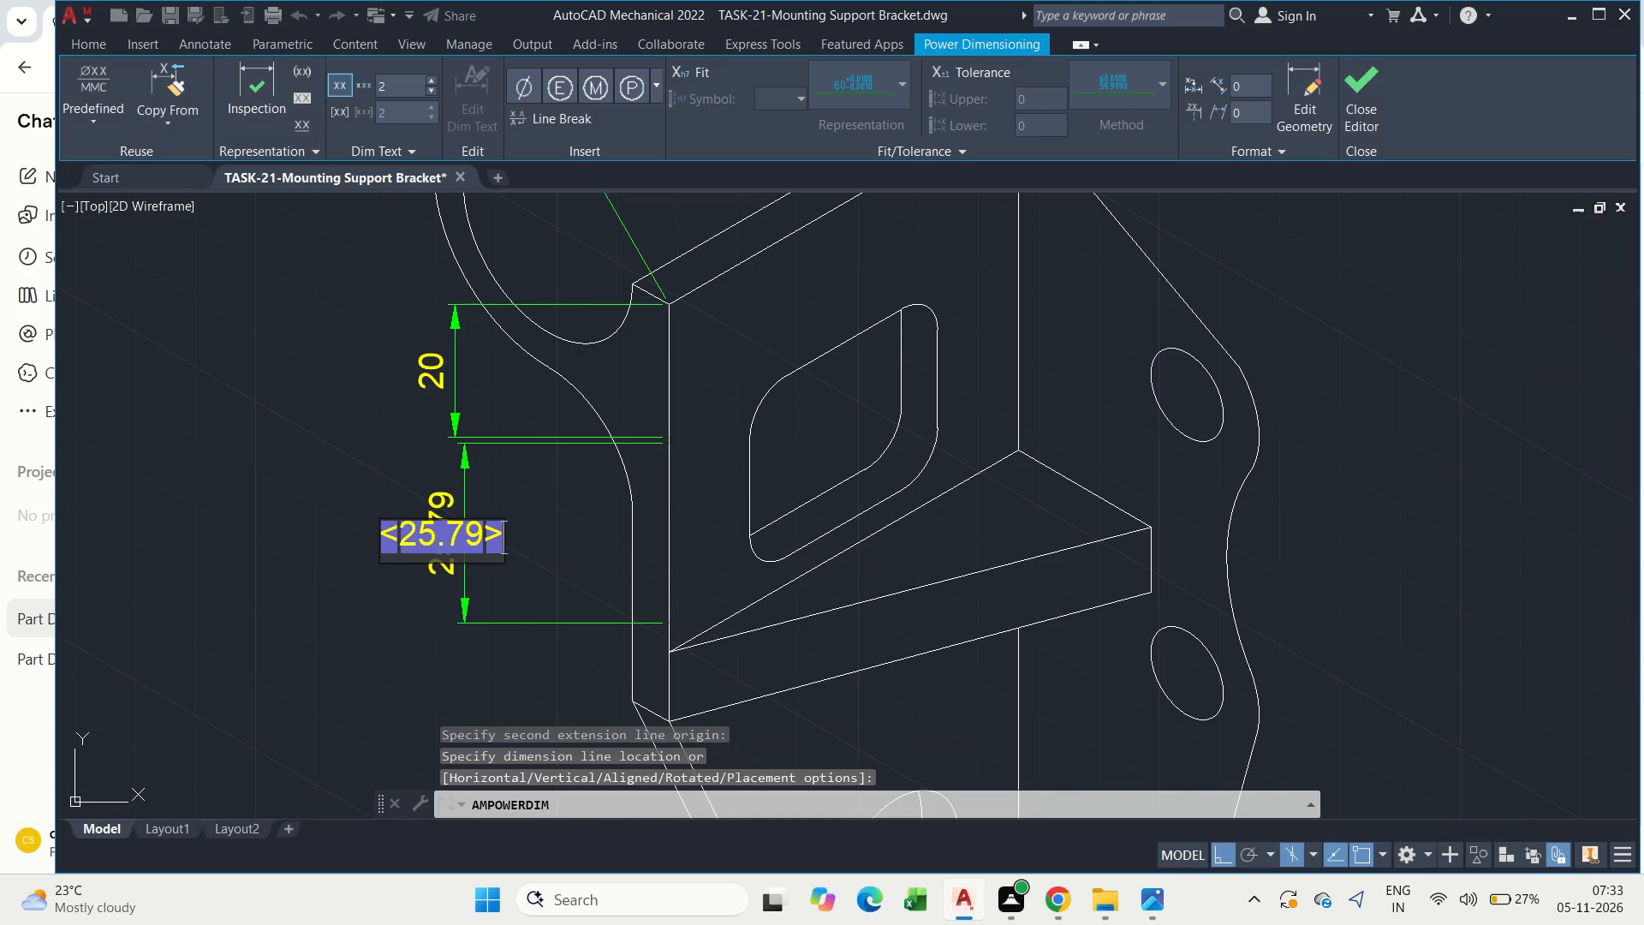
key("BackSpace")
type("26")
key("Return")
key("Escape")
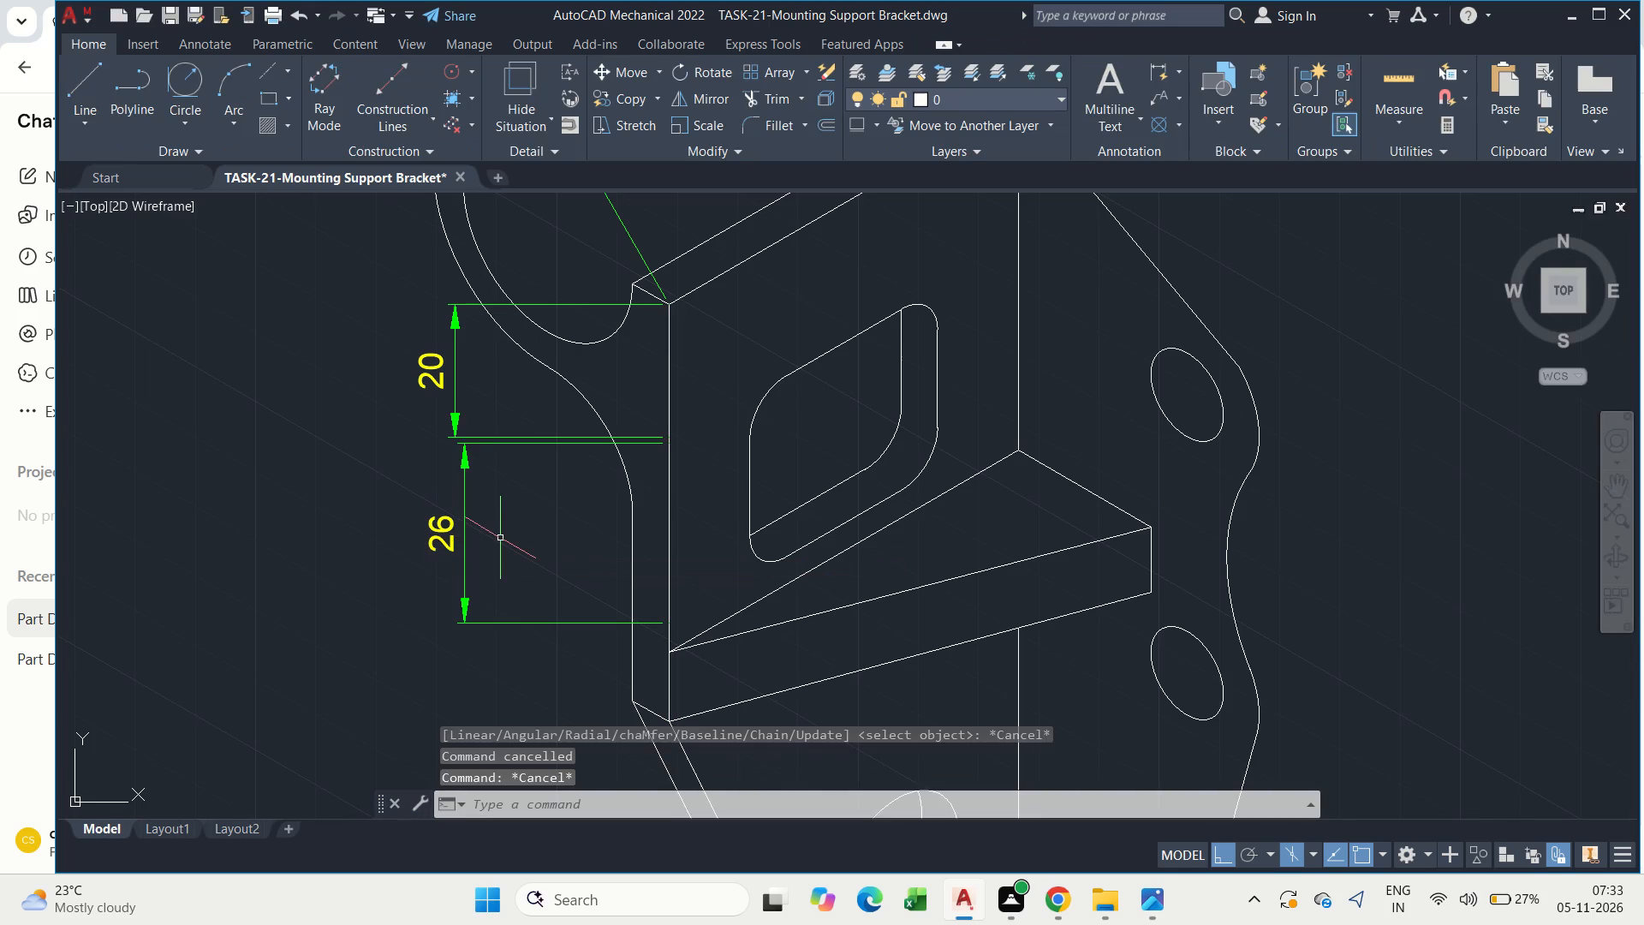
Save the mounting support bracket drawing.
scroll(500, 538, "down", 3)
key("Escape")
middle_click_drag(500, 538, 835, 492)
key("Escape")
key("ctrl+s")
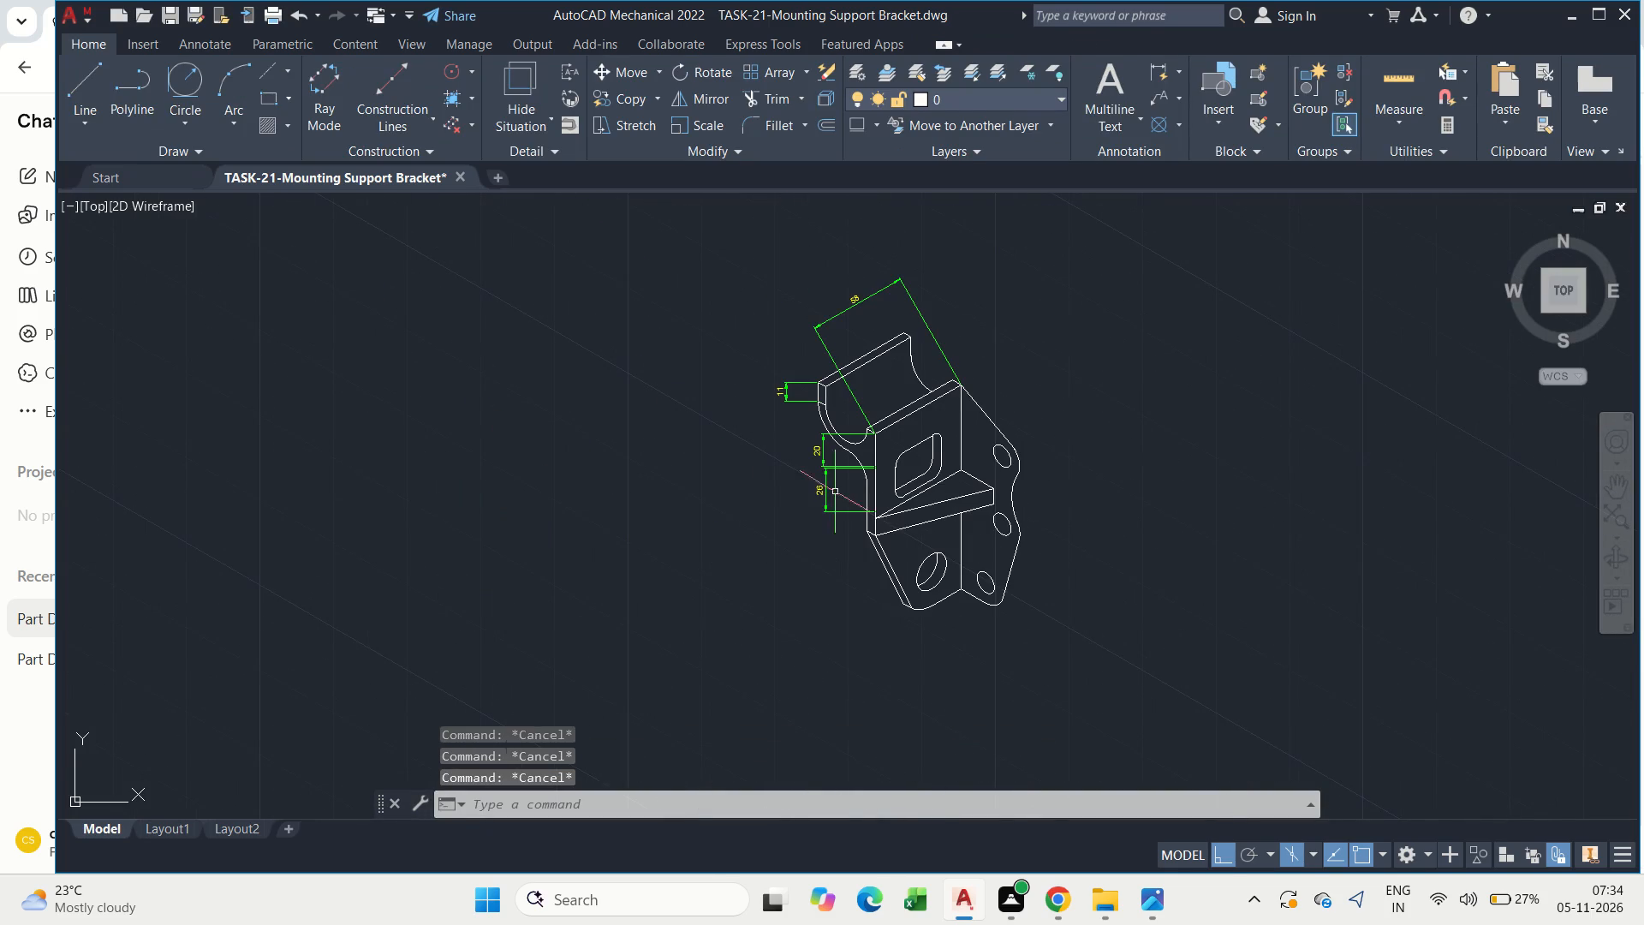
key("ctrl+s")
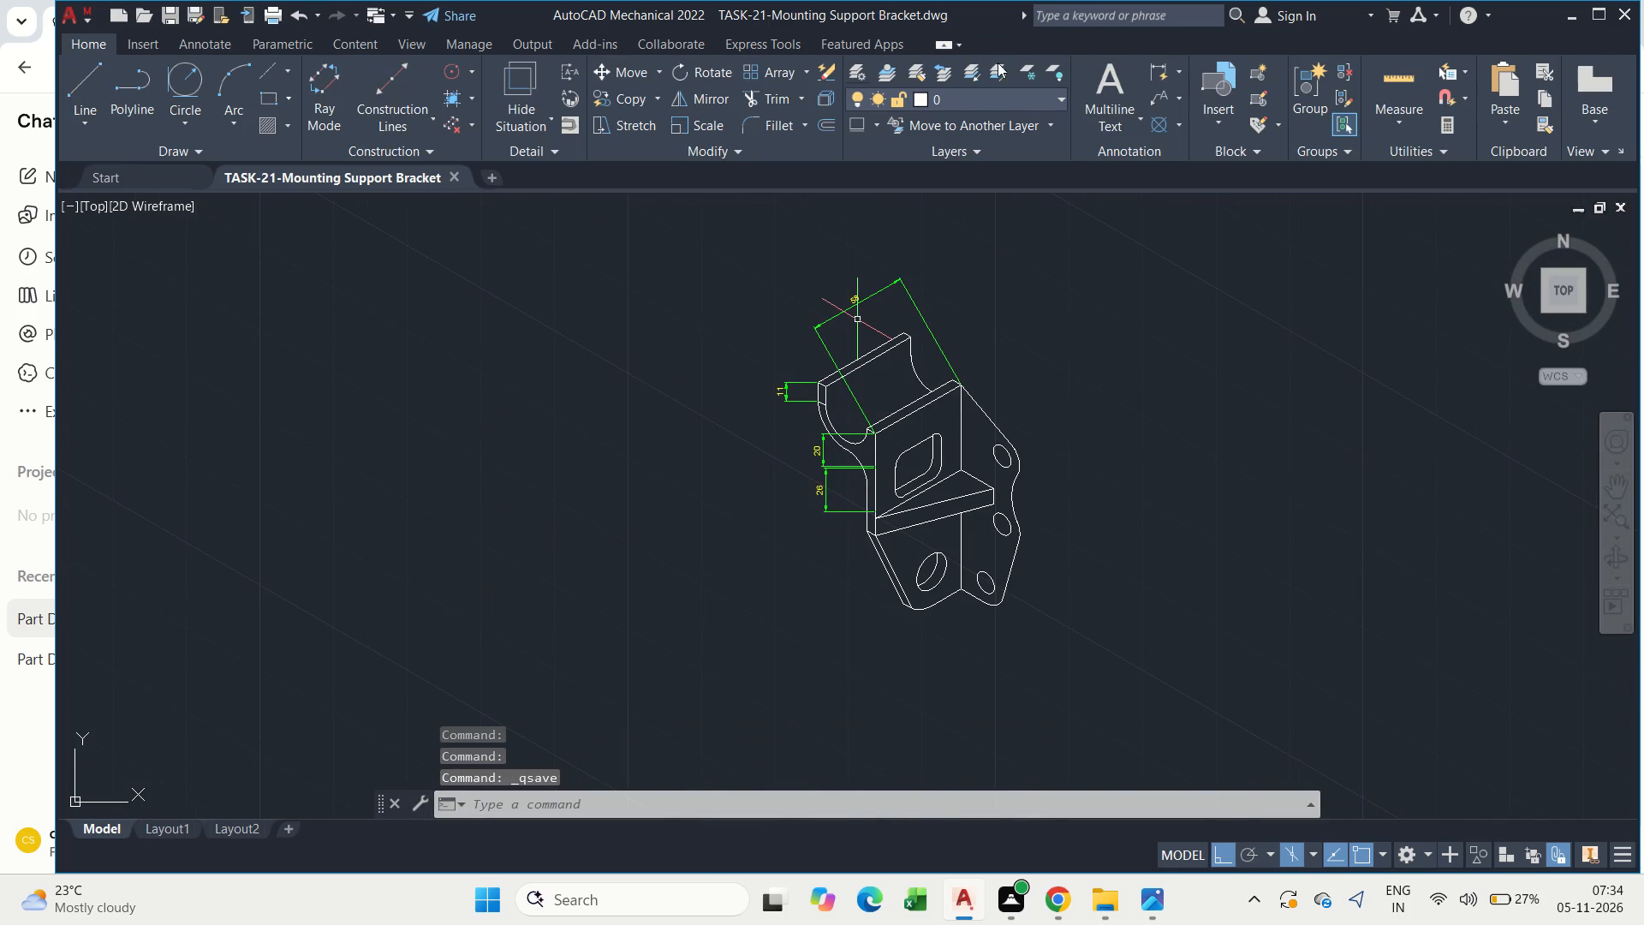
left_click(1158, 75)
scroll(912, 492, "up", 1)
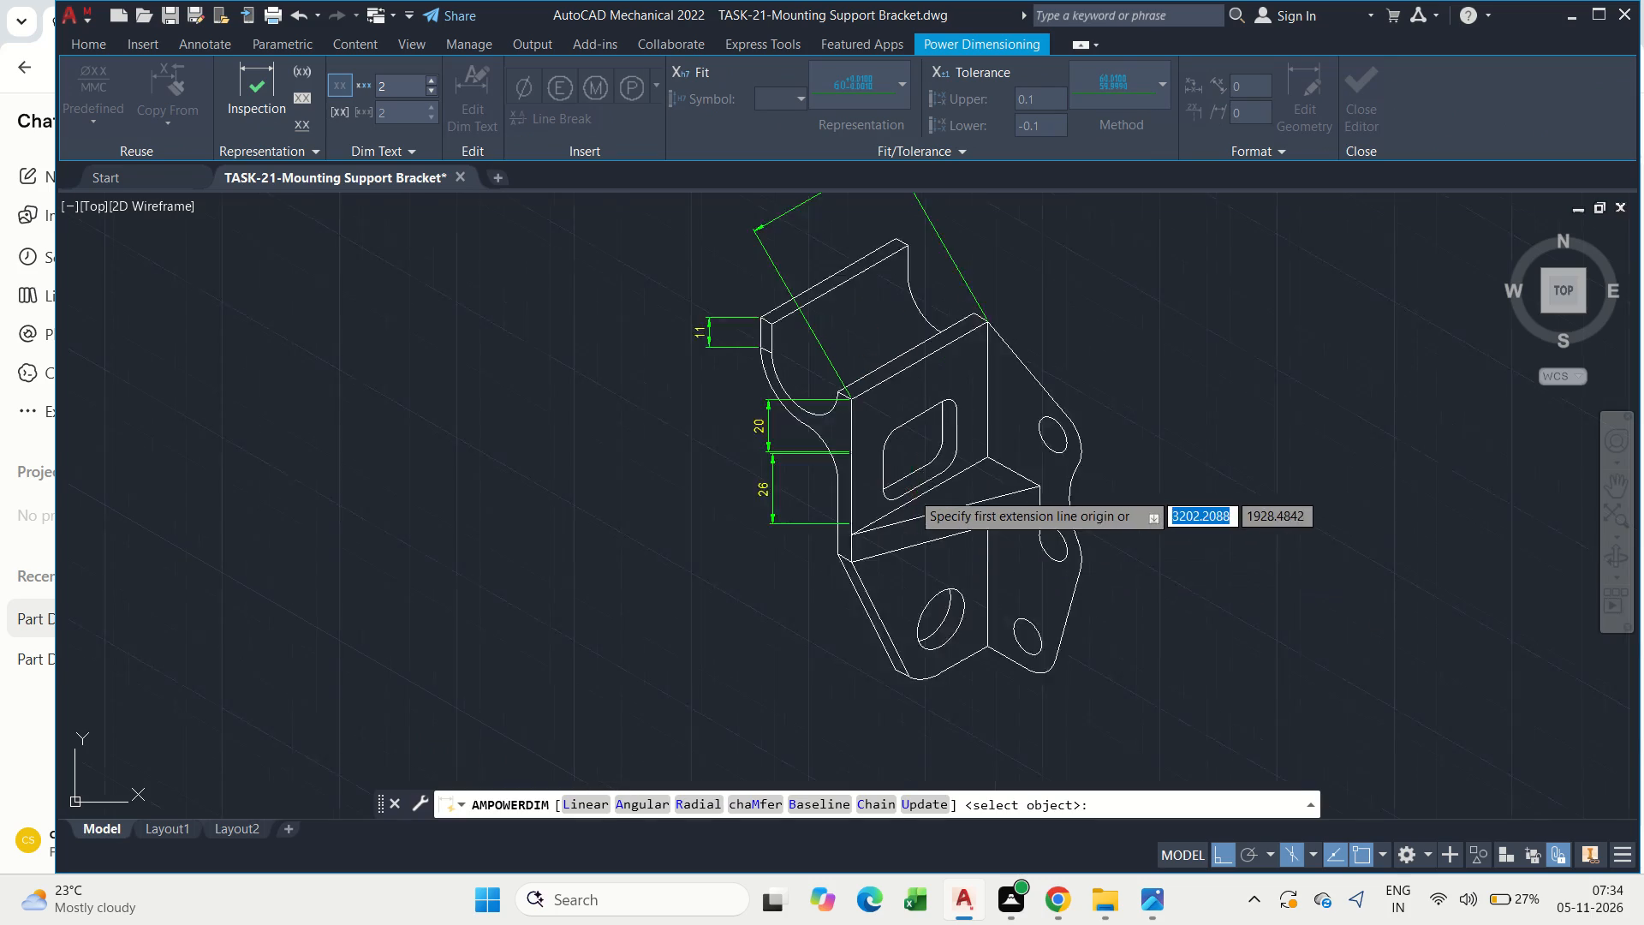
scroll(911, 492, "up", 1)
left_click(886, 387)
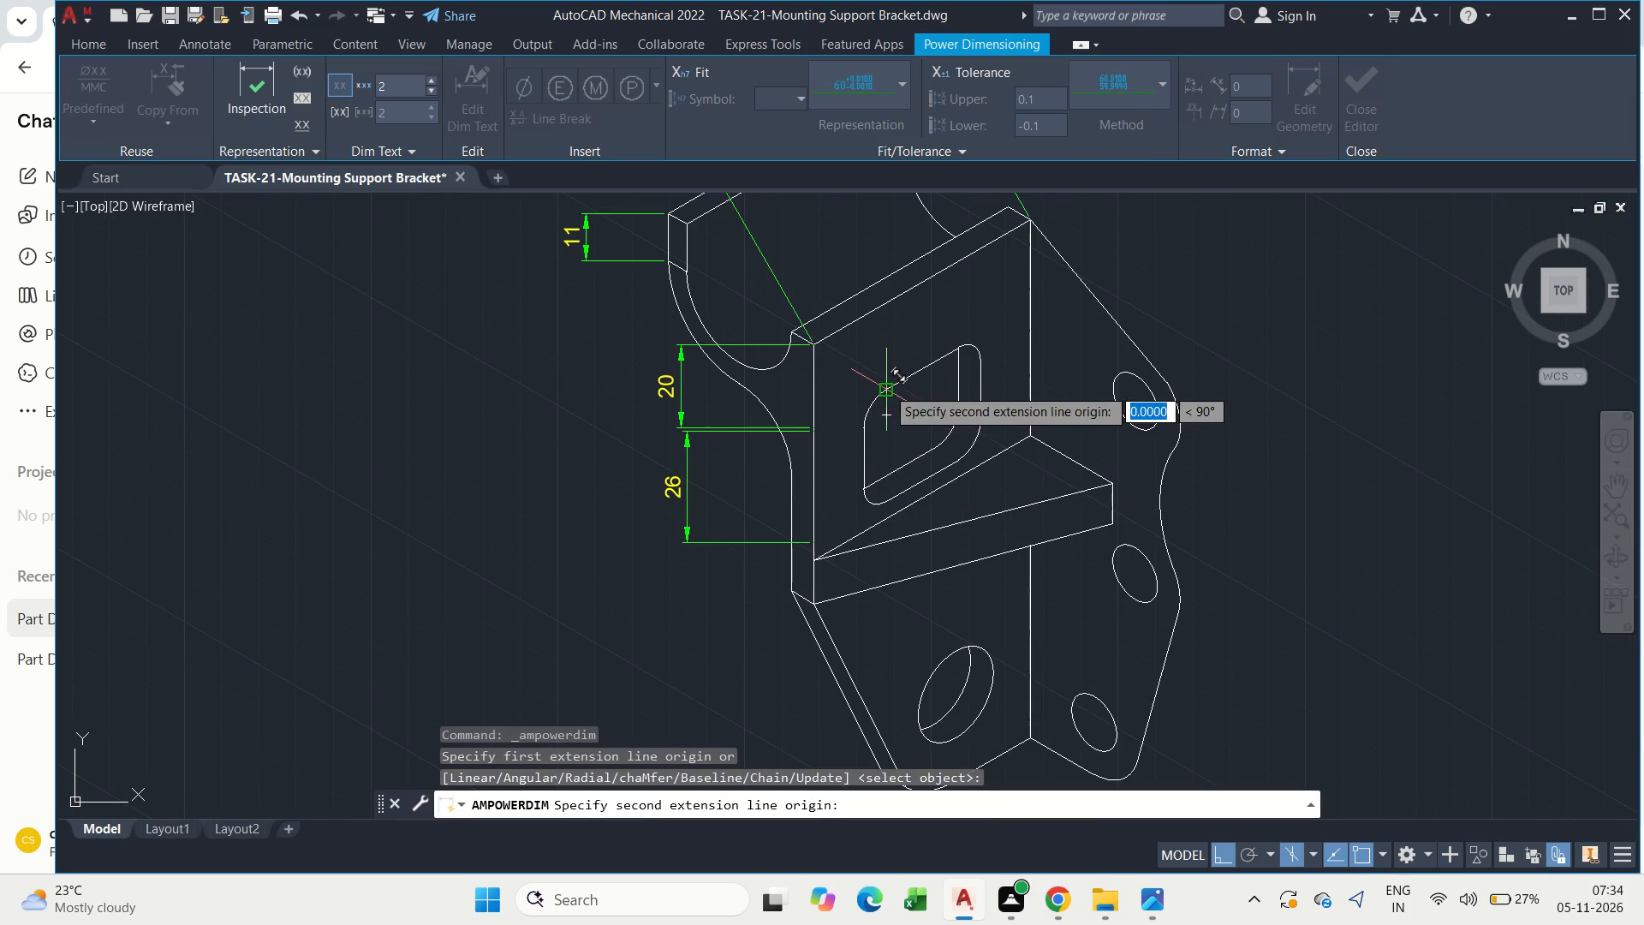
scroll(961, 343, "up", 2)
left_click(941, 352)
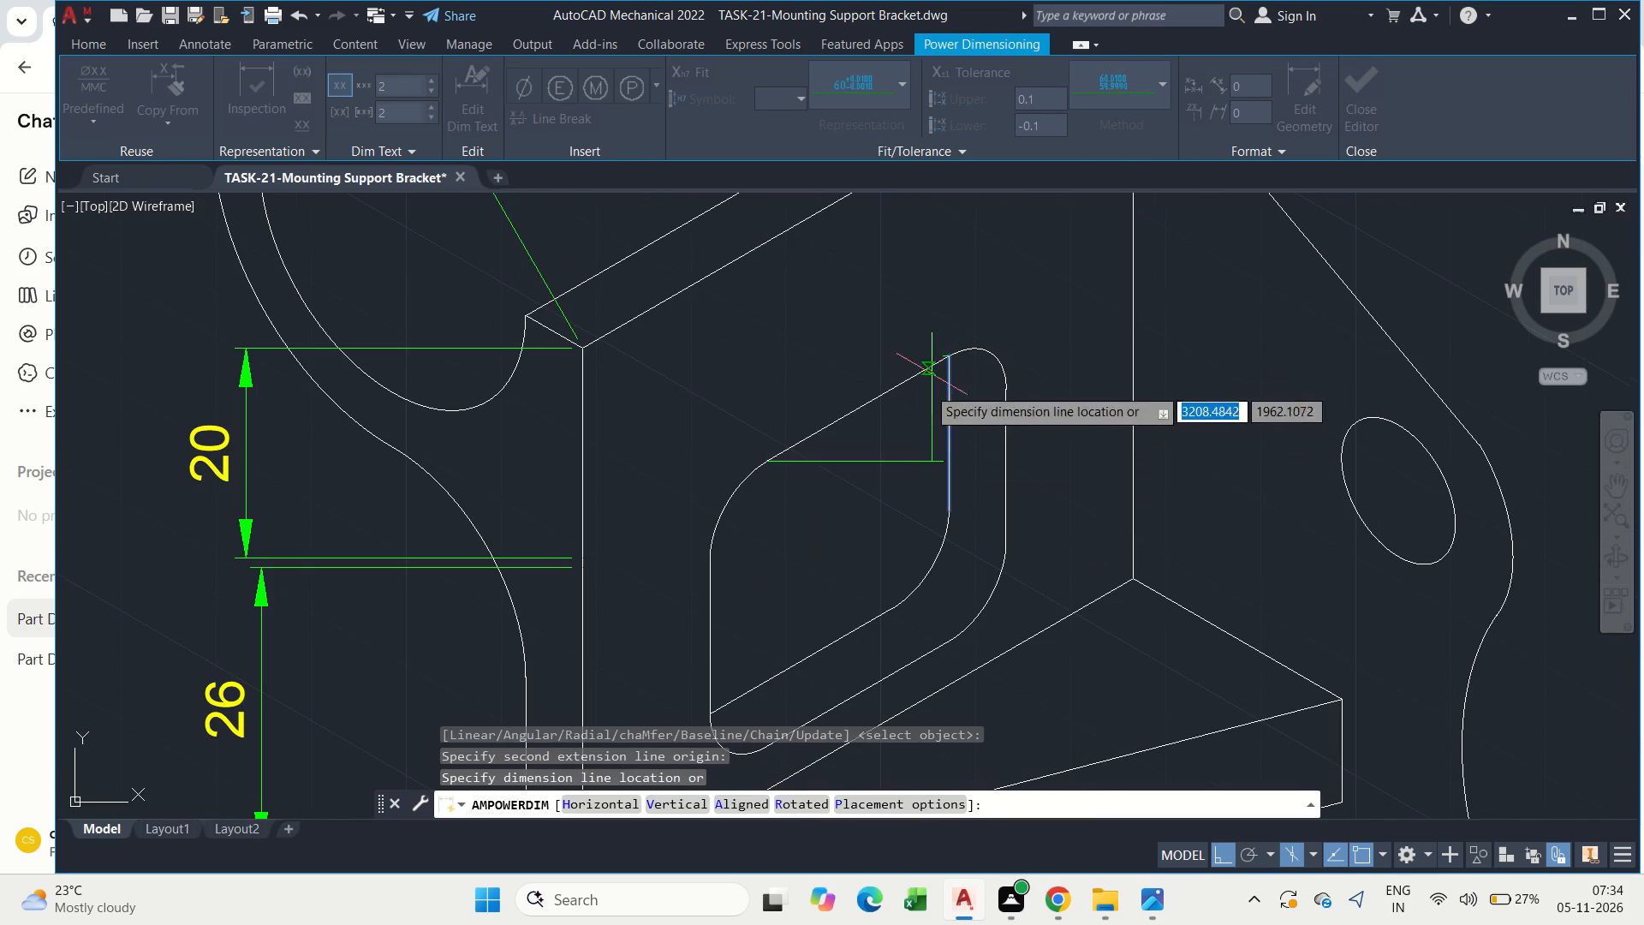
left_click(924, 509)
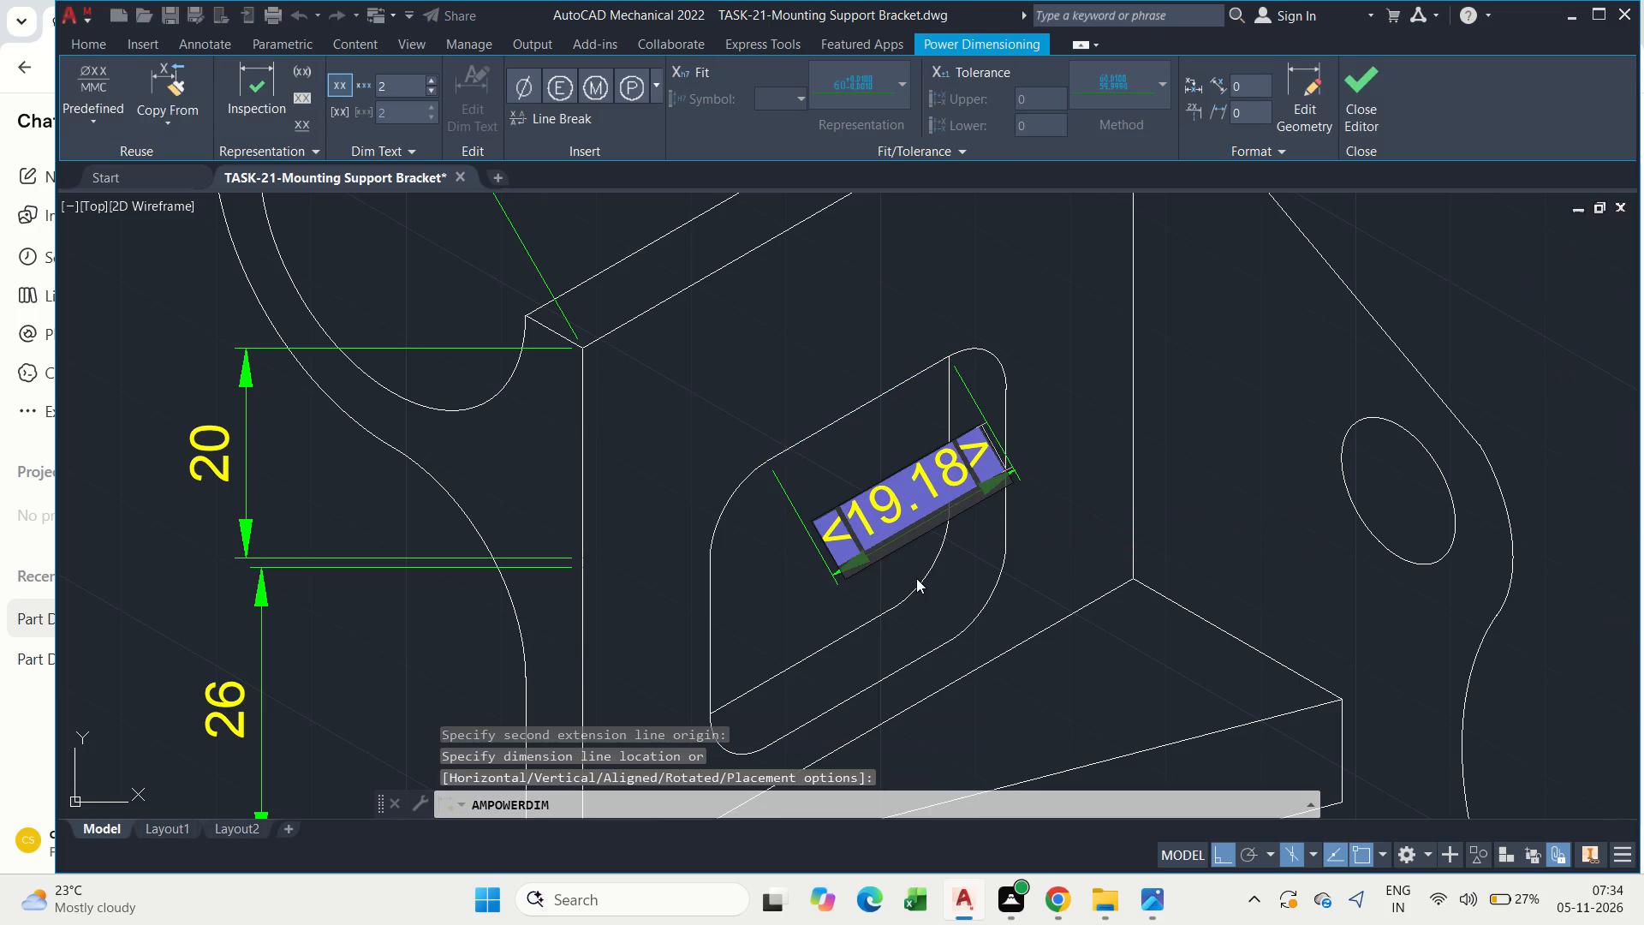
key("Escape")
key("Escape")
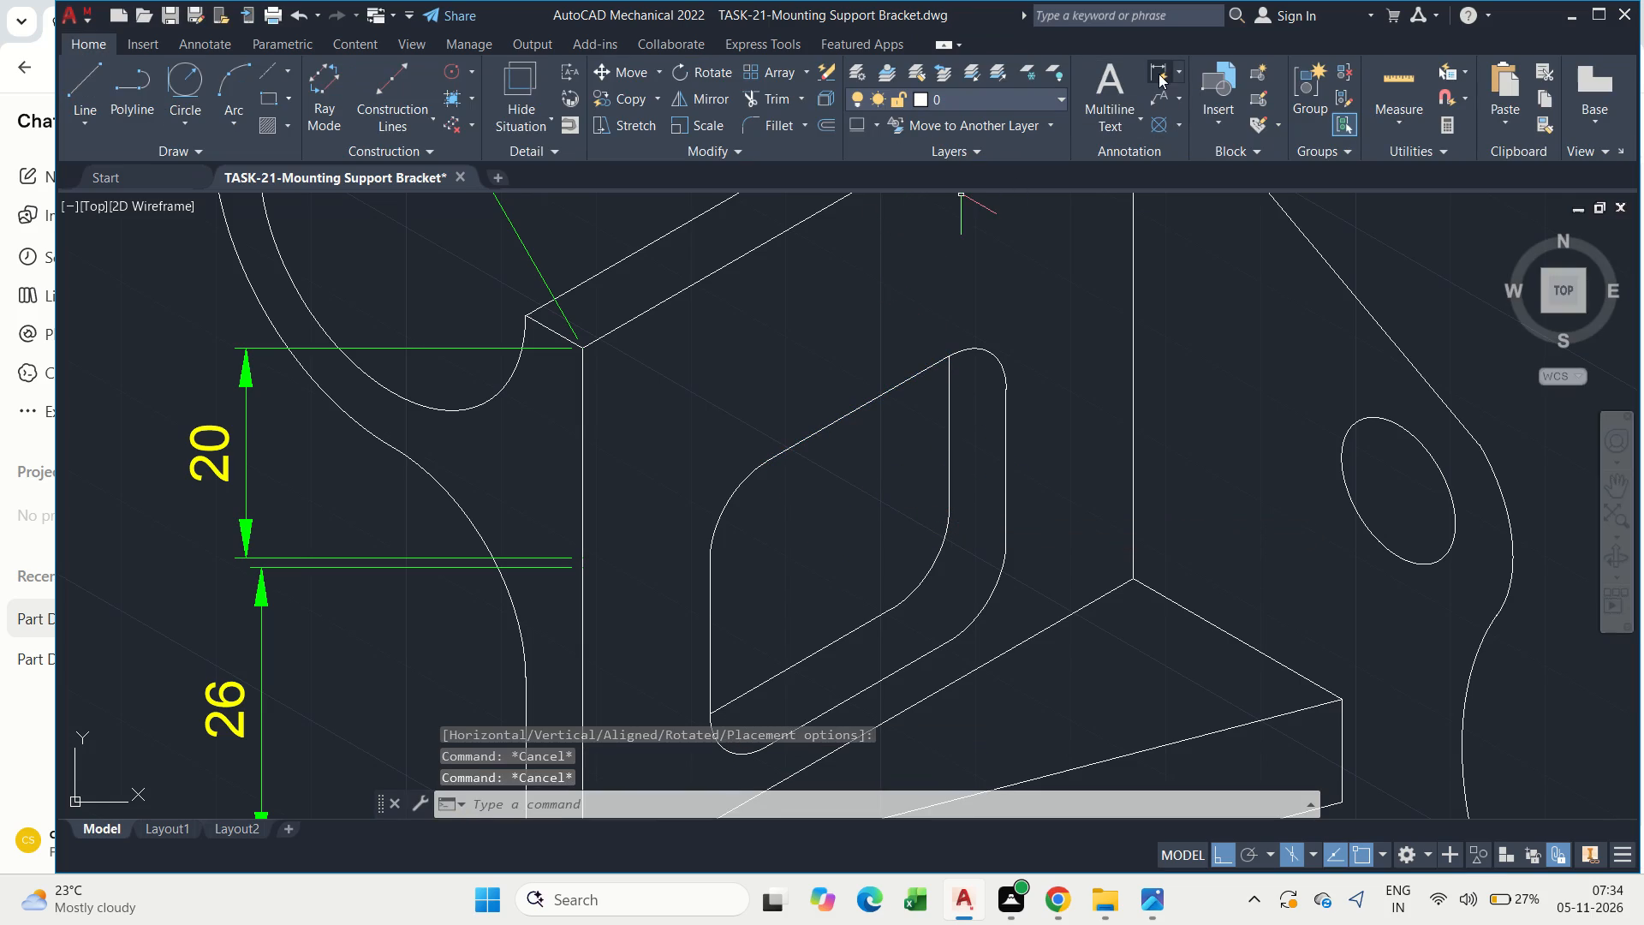
Add an aligned power dimension across the window opening's width, placed inside the opening, with its text set to 27.
left_click(1159, 74)
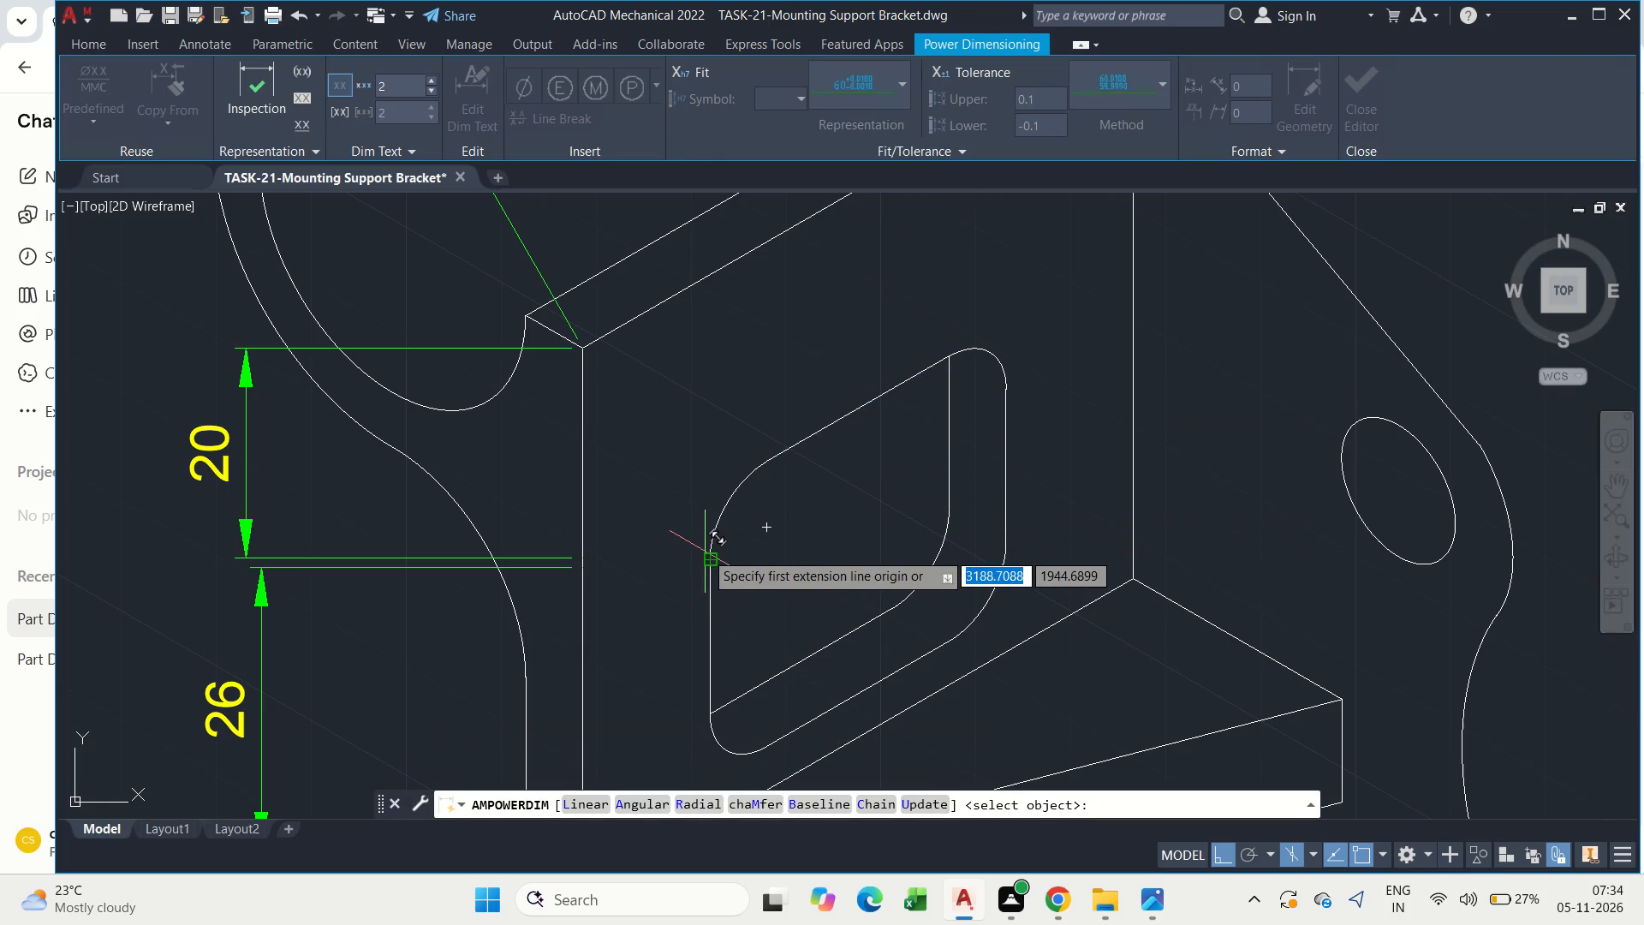
left_click(705, 558)
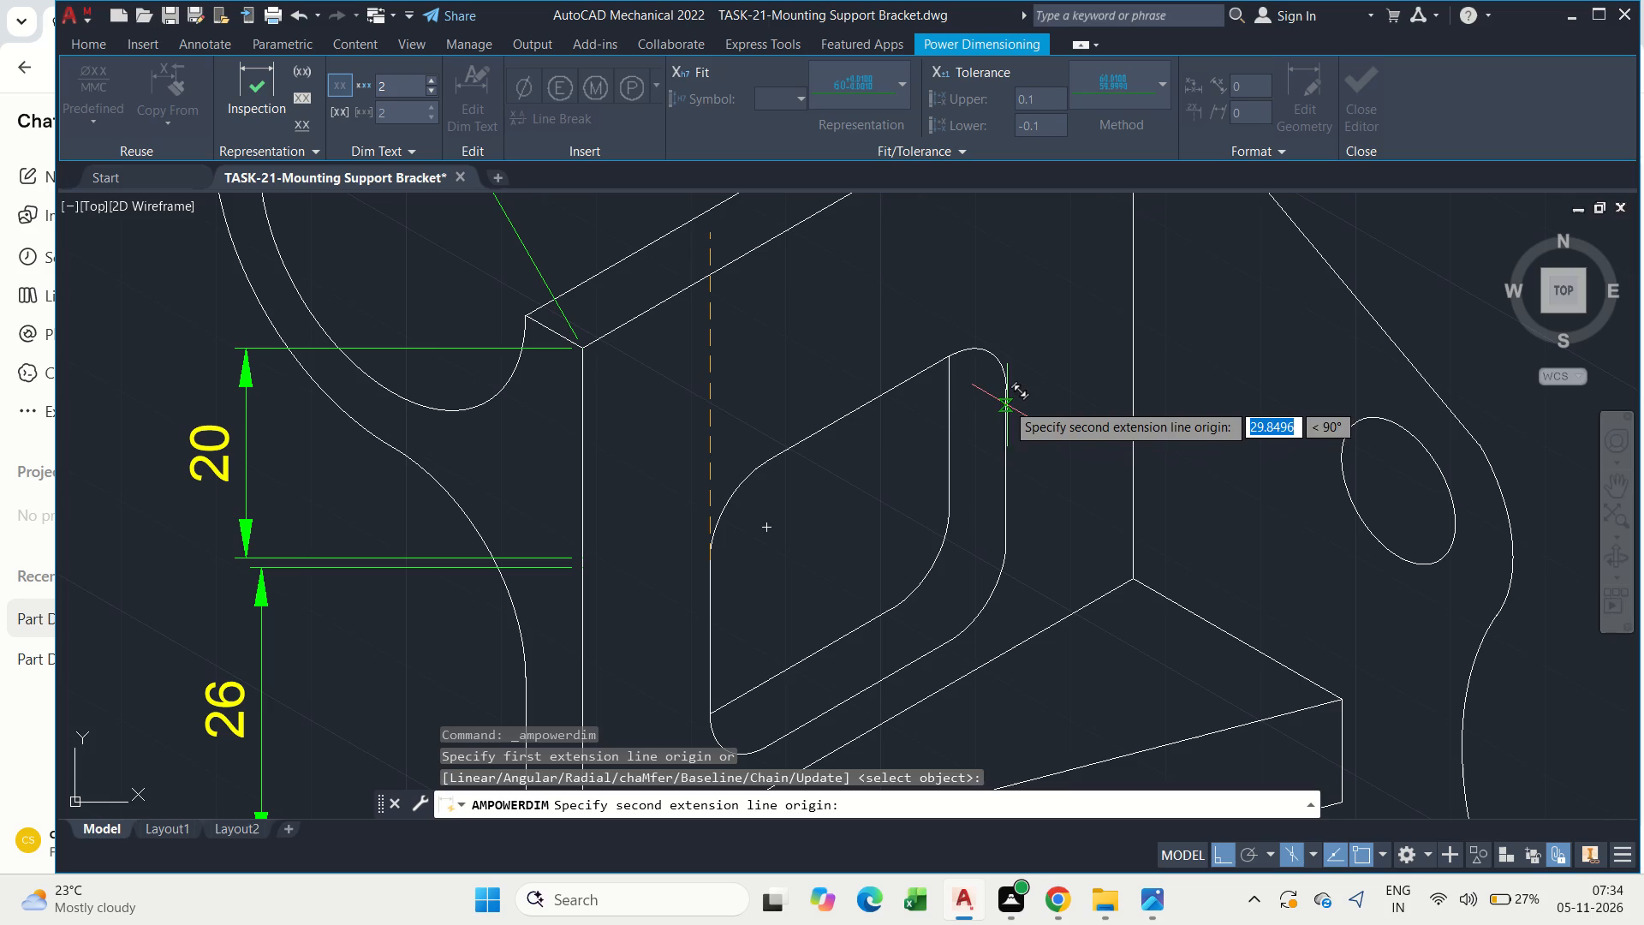
left_click(1005, 397)
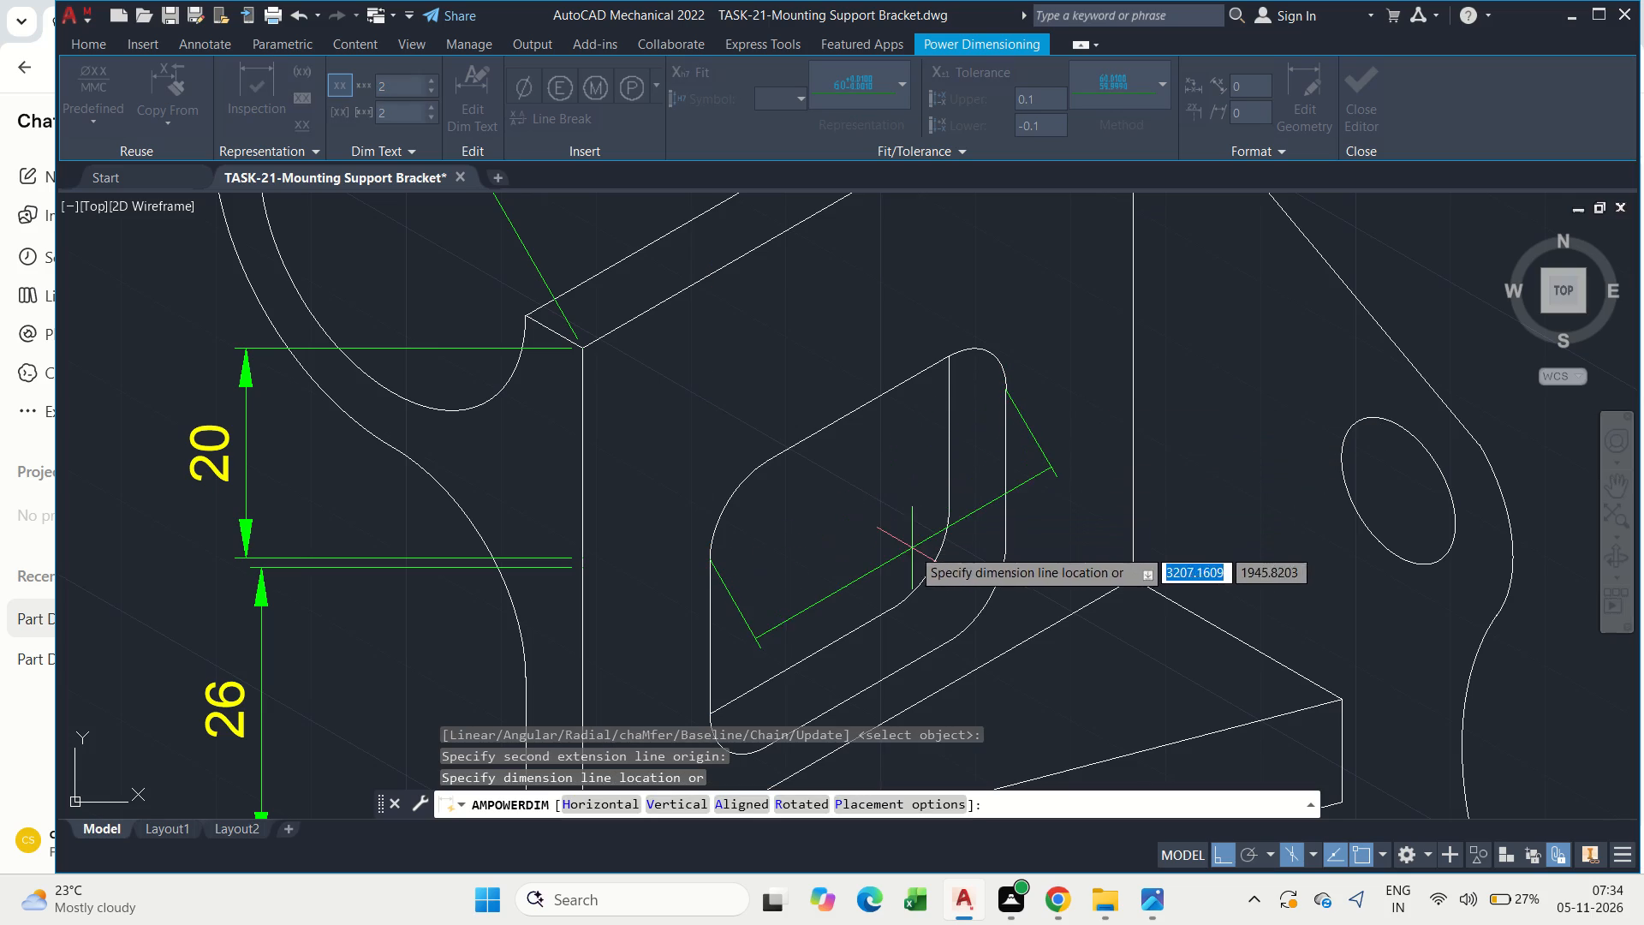
left_click(912, 548)
key("BackSpace")
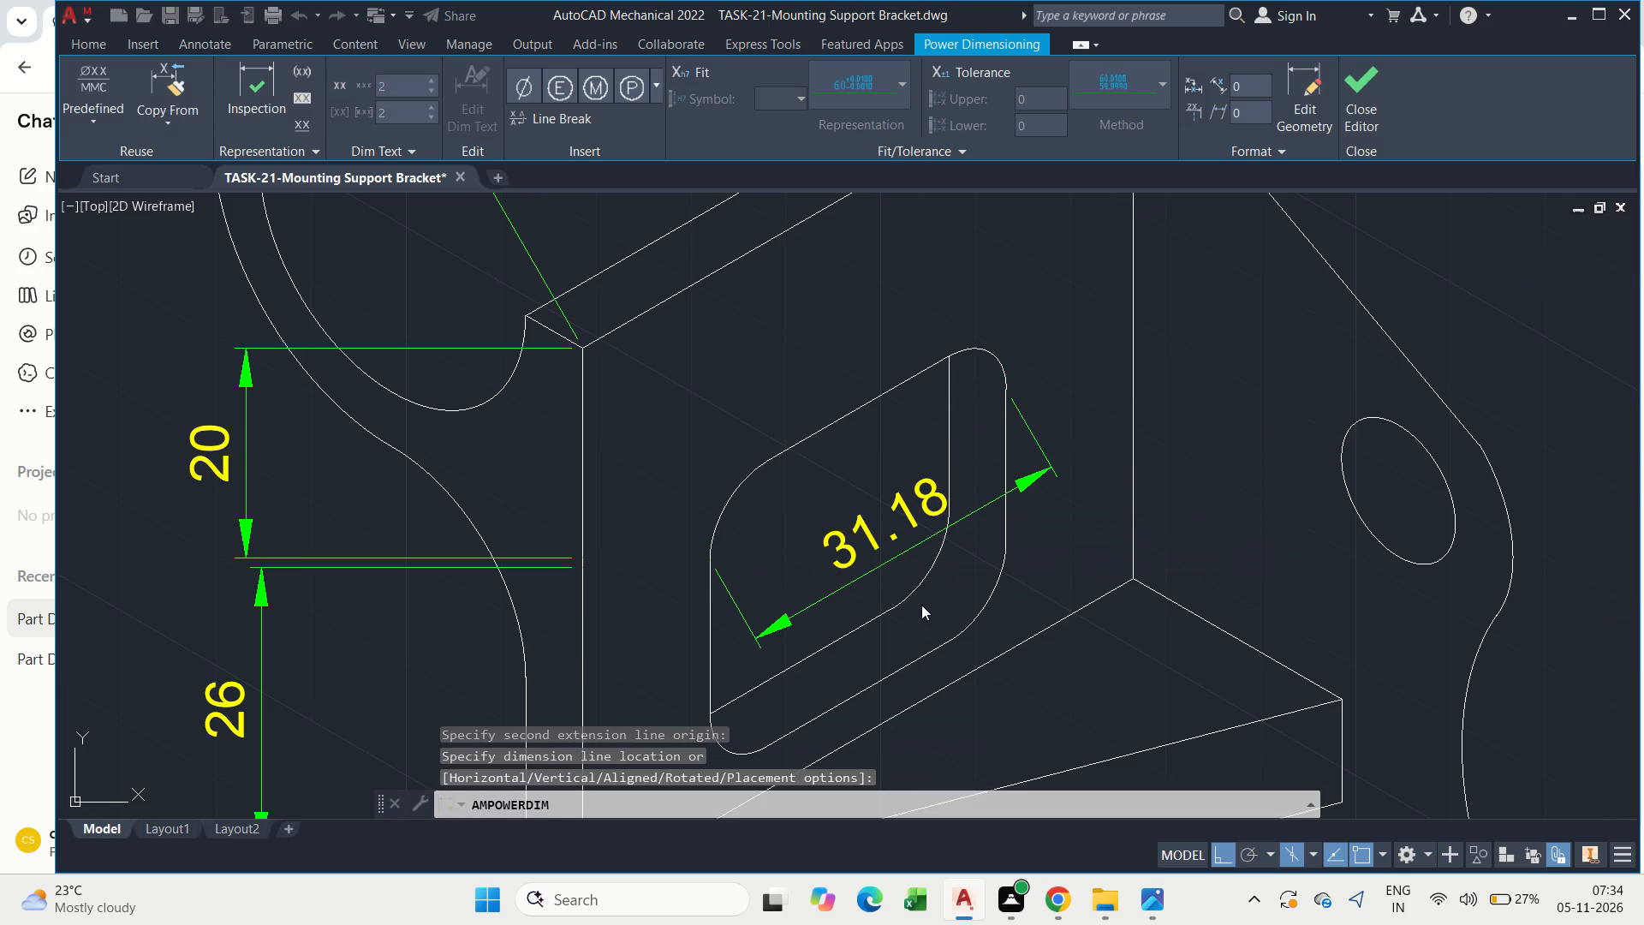
type("27")
key("Return")
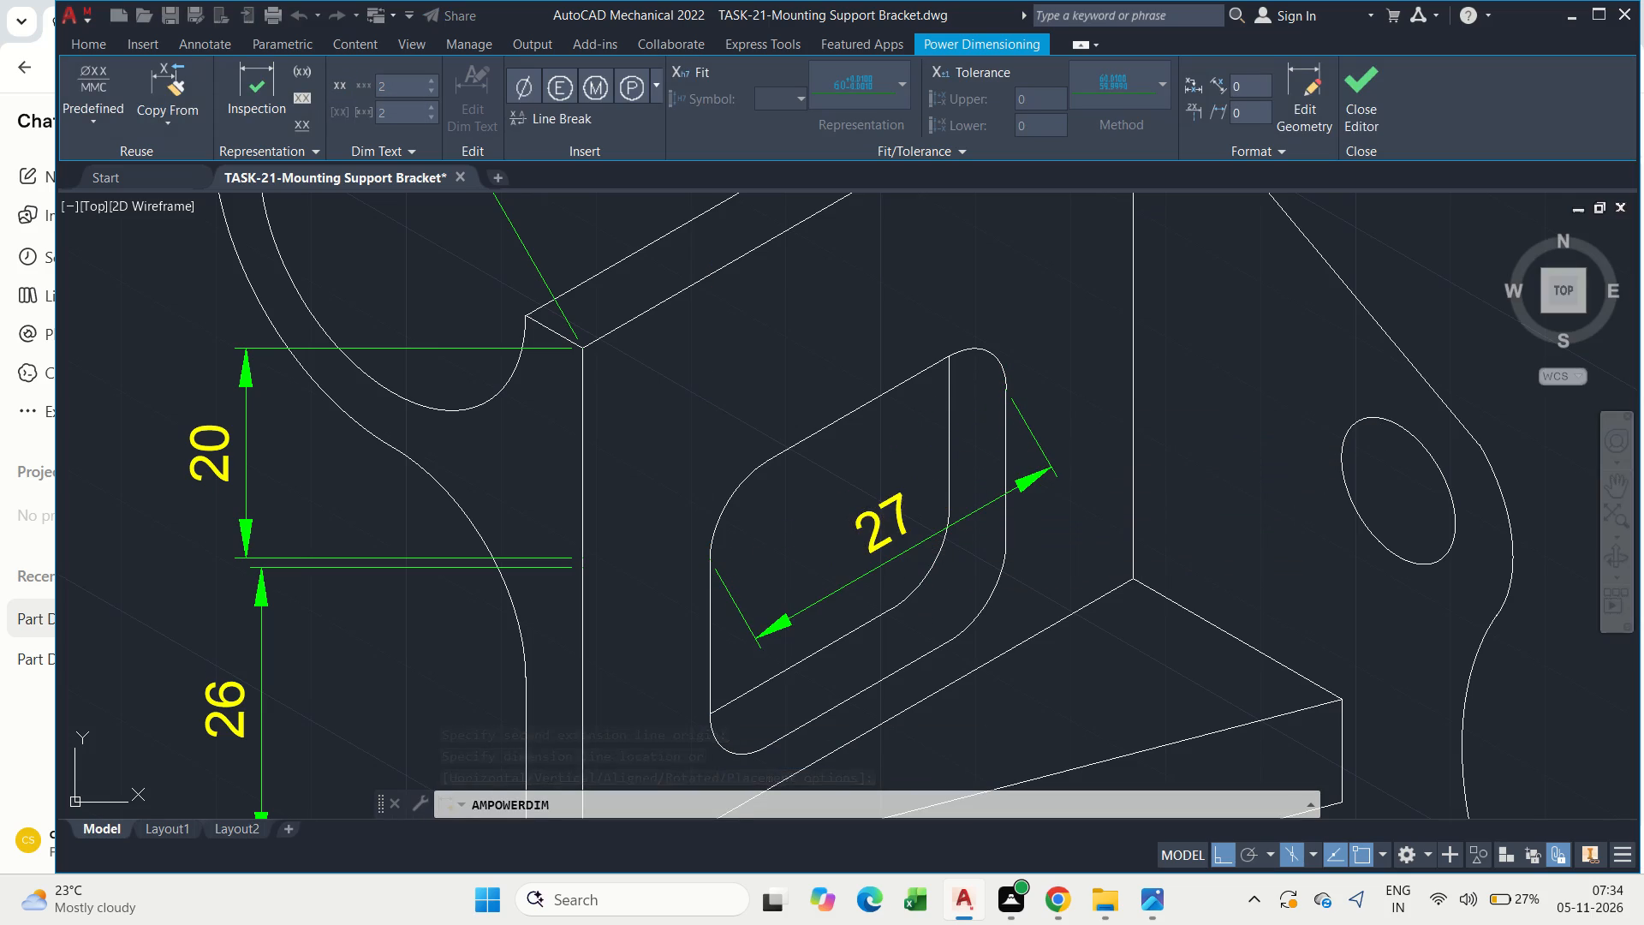
key("Escape")
Add an aligned power dimension from the window opening's near edge to the front plate's outer vertical edge, with its text set to 12.
scroll(902, 580, "down", 1)
middle_click_drag(894, 563, 850, 359)
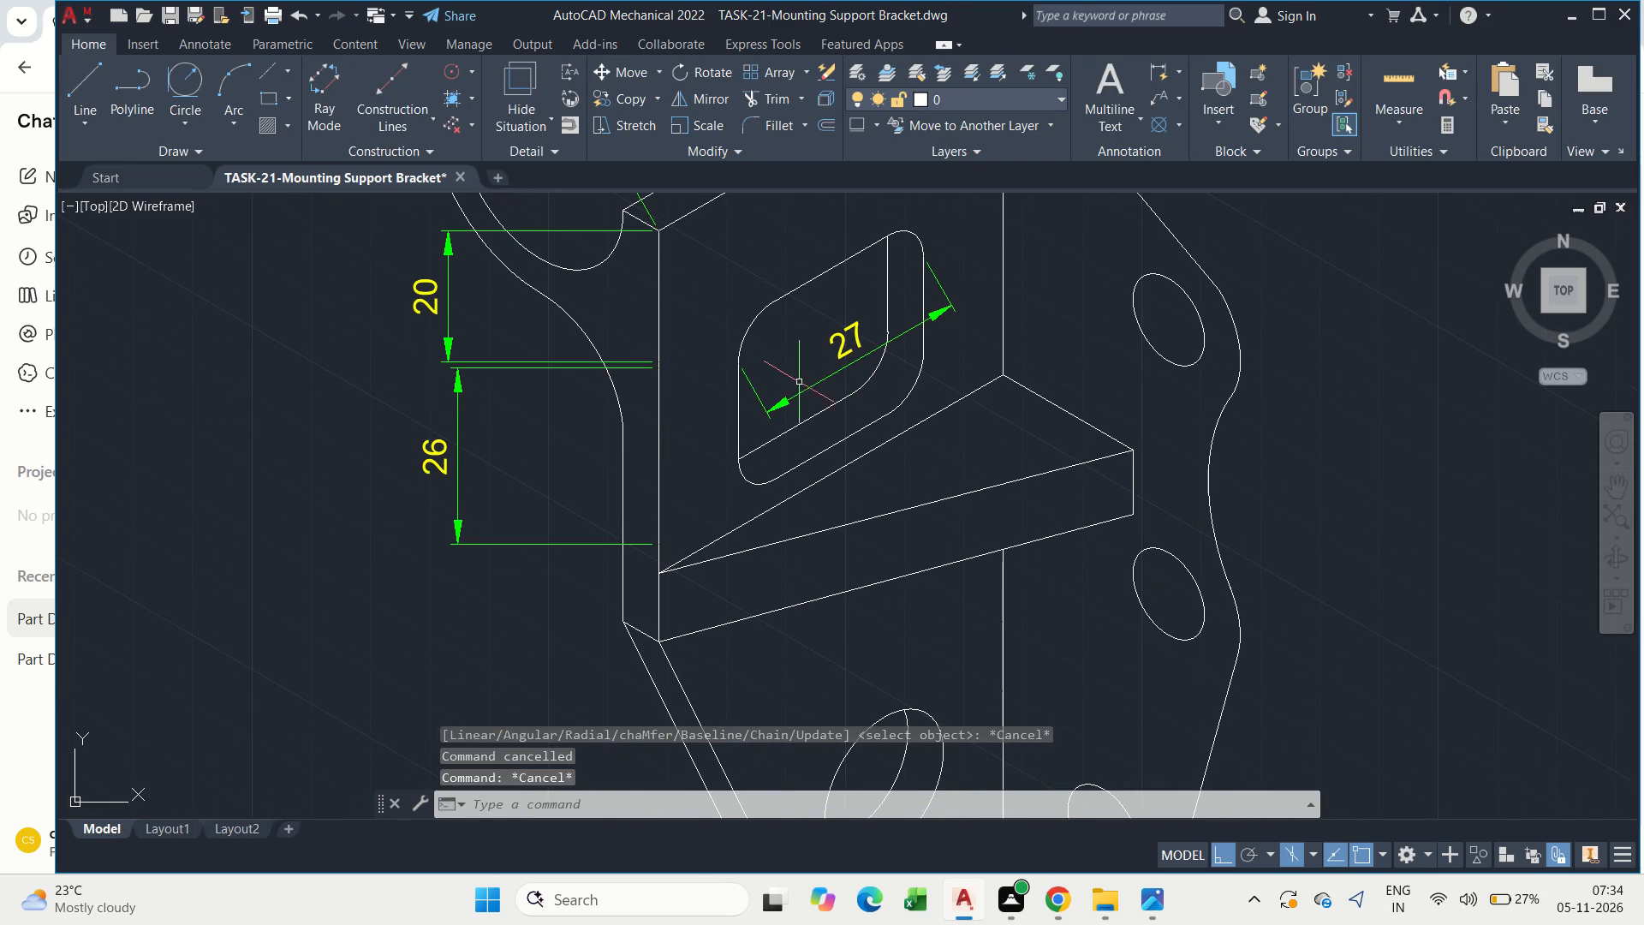
left_click(1169, 76)
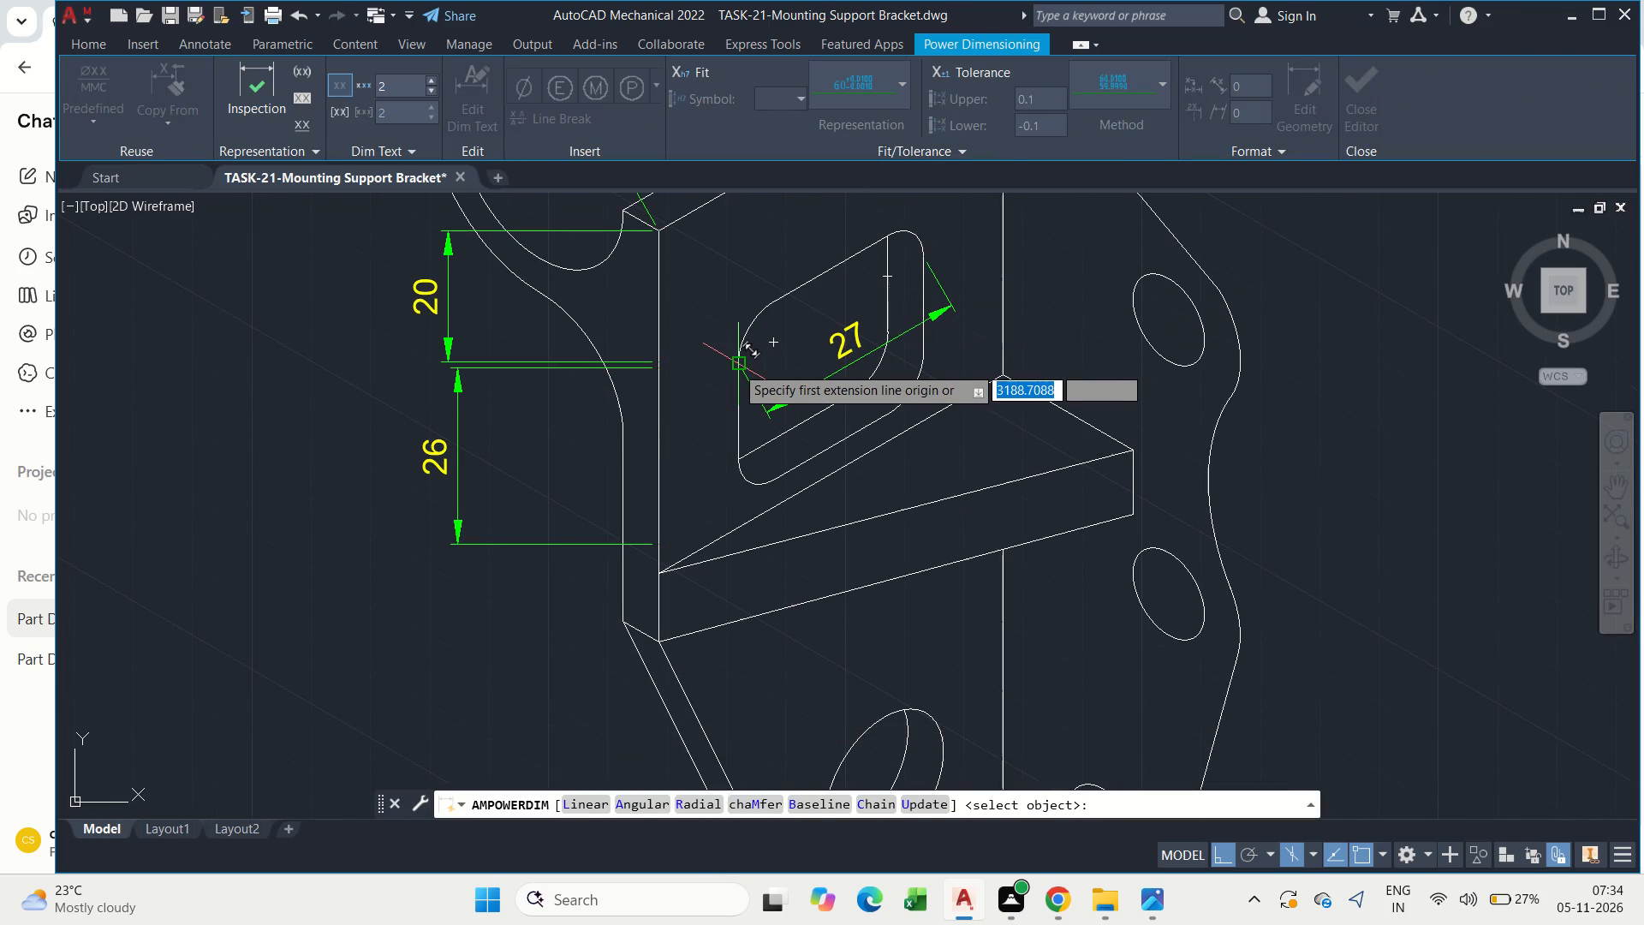
left_click(736, 367)
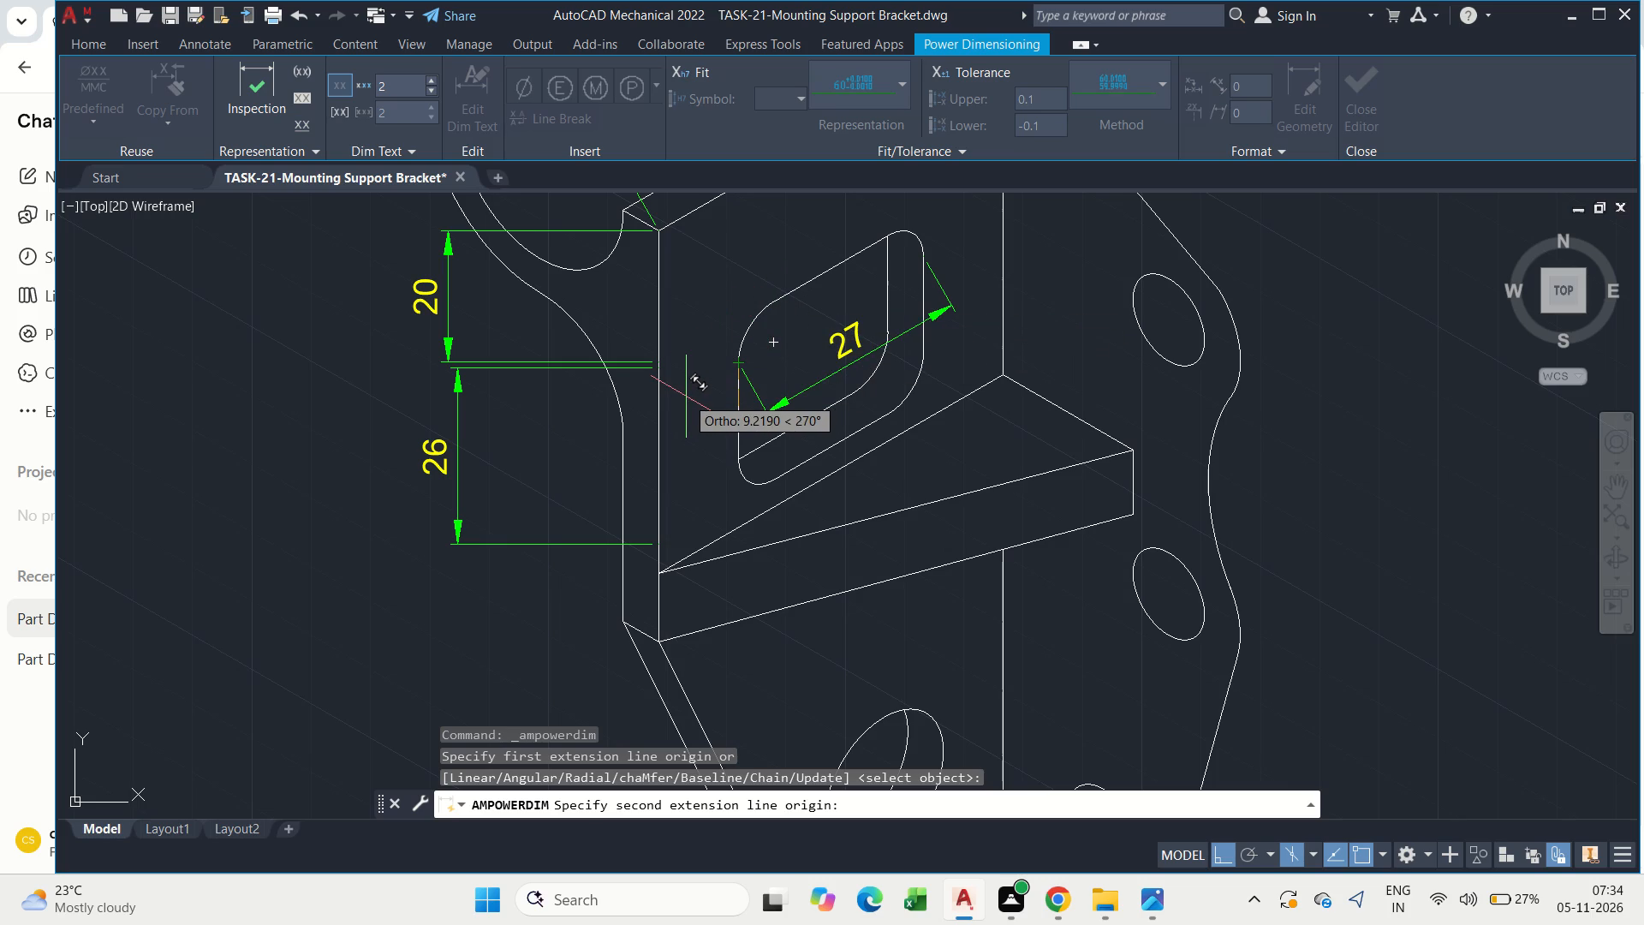
key("F5")
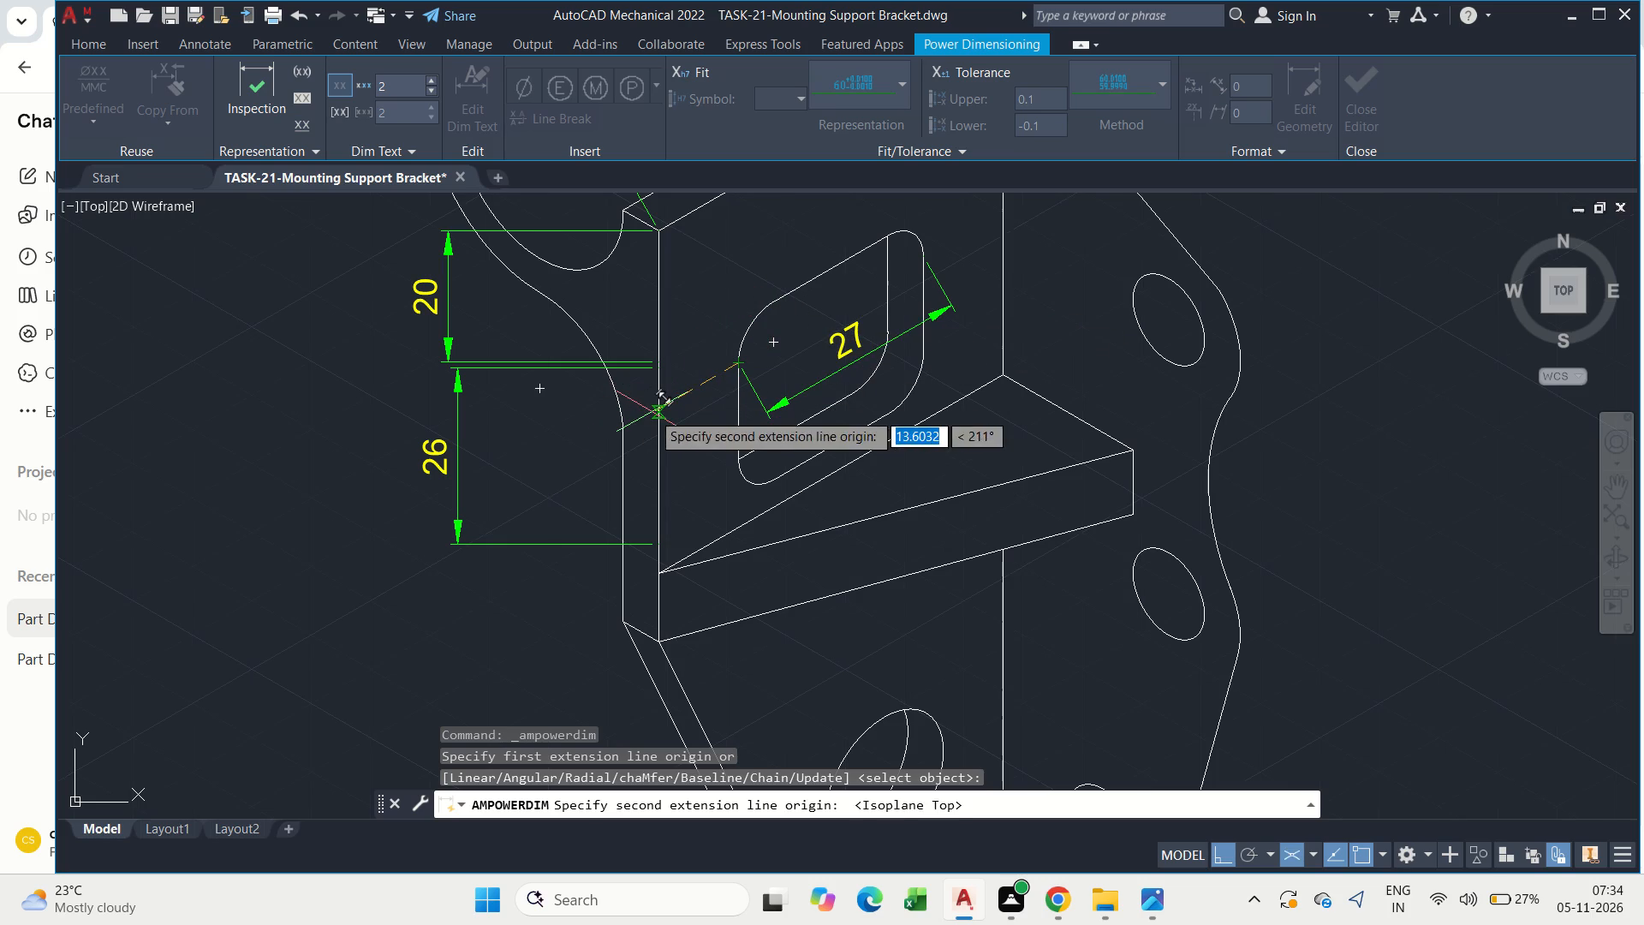
left_click(652, 412)
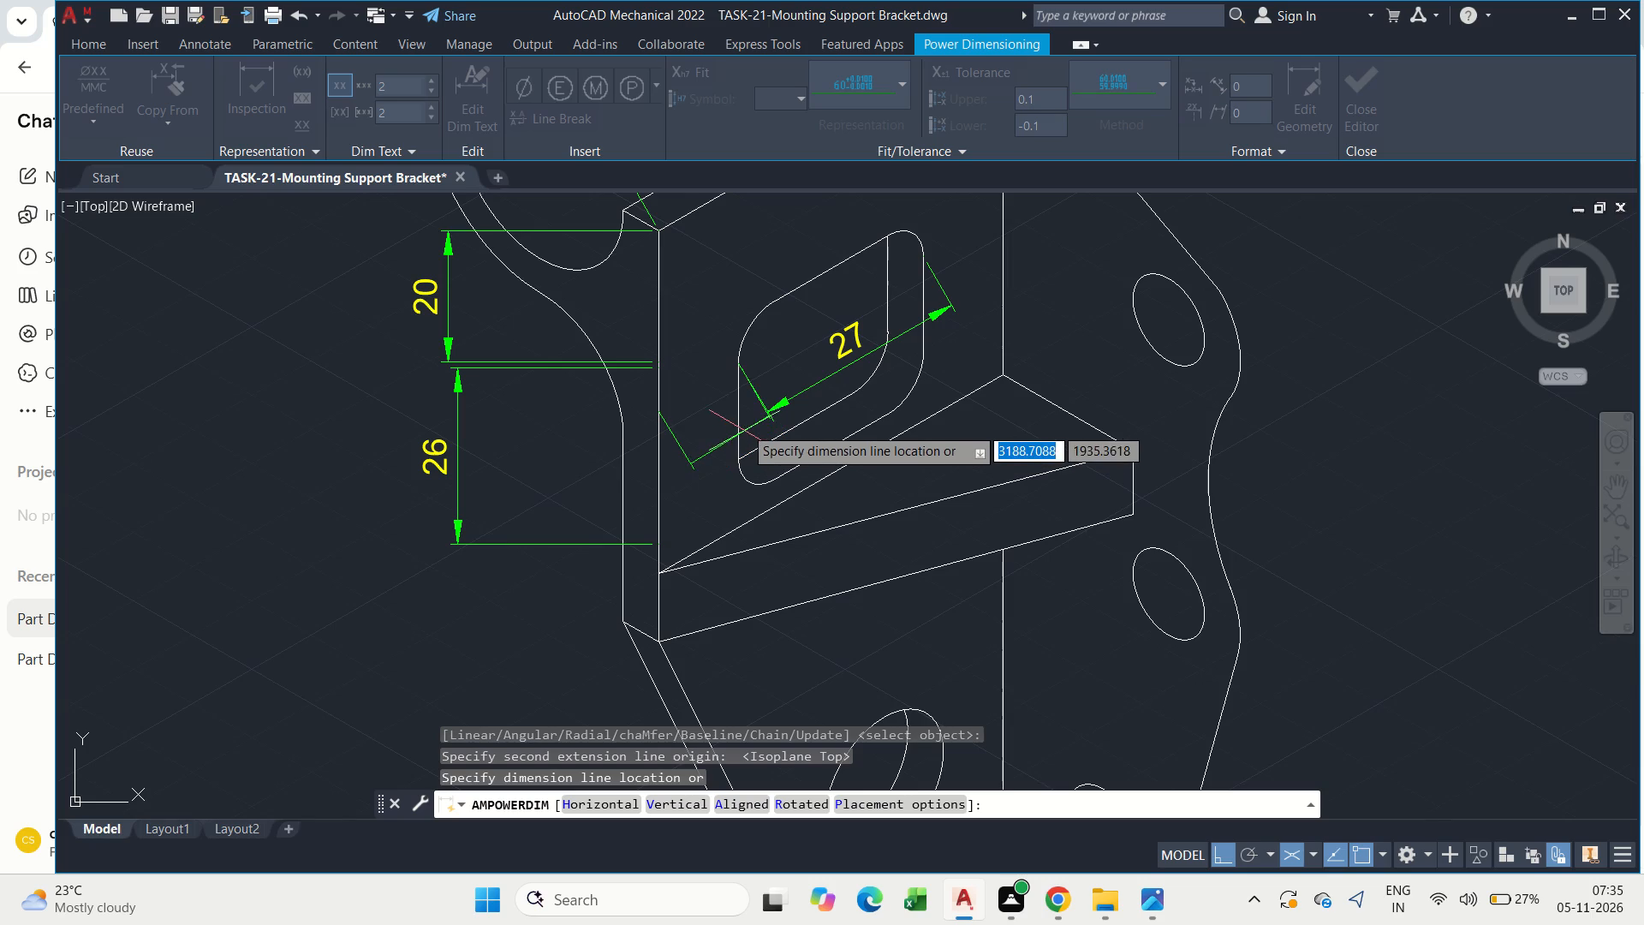
left_click(747, 427)
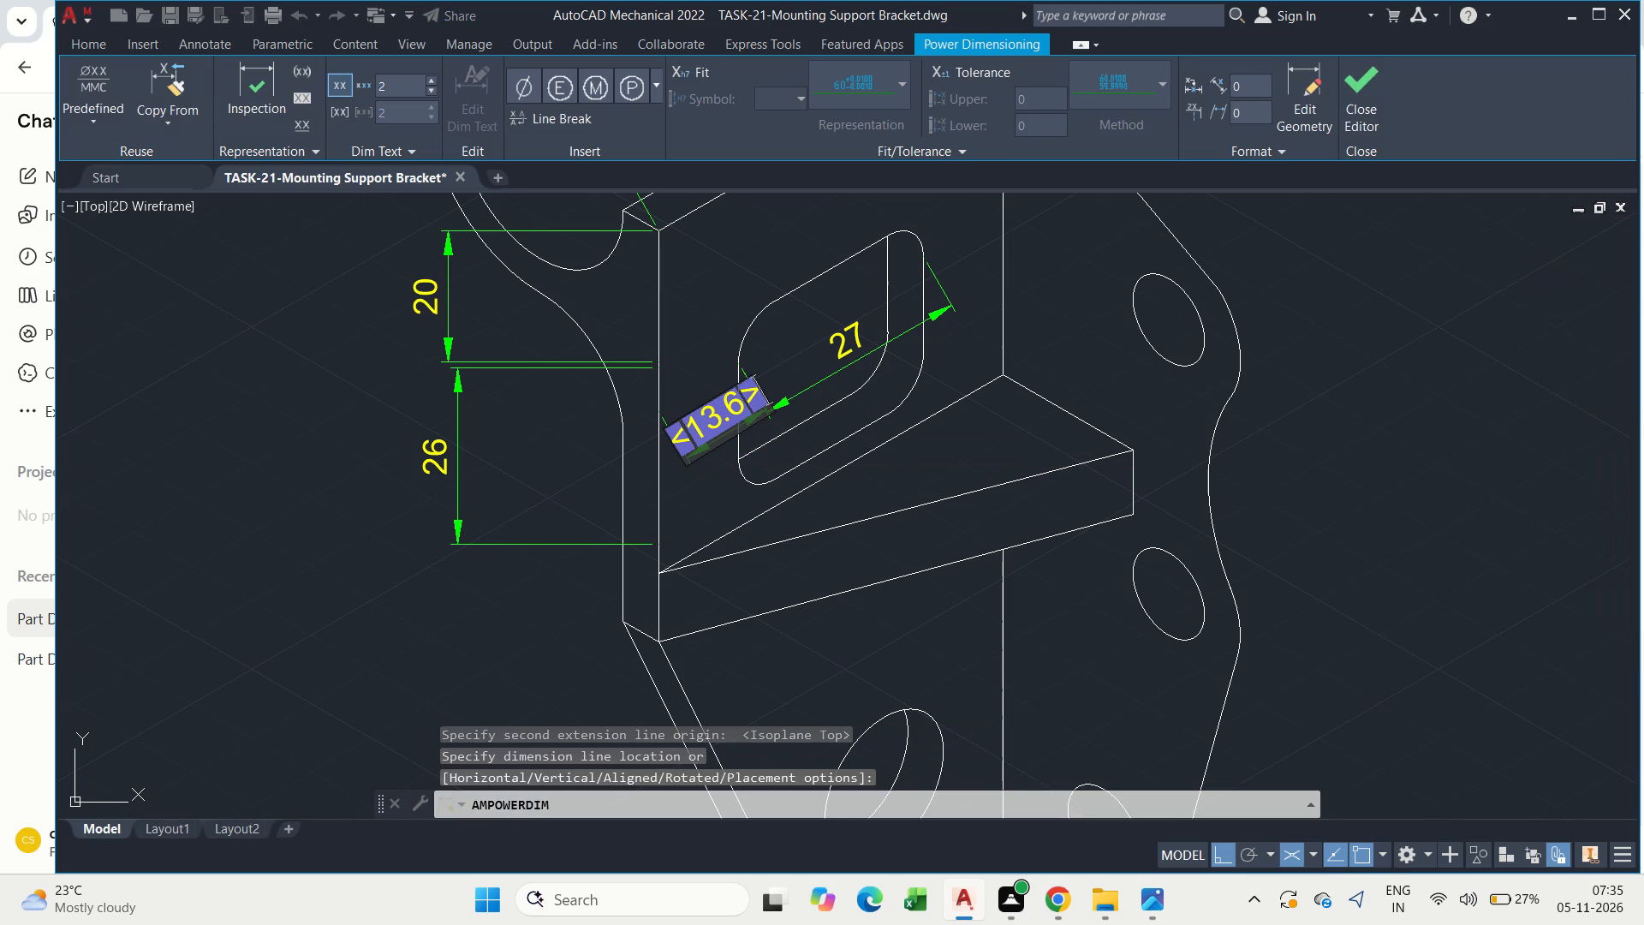
key("BackSpace")
key("BackSpace")
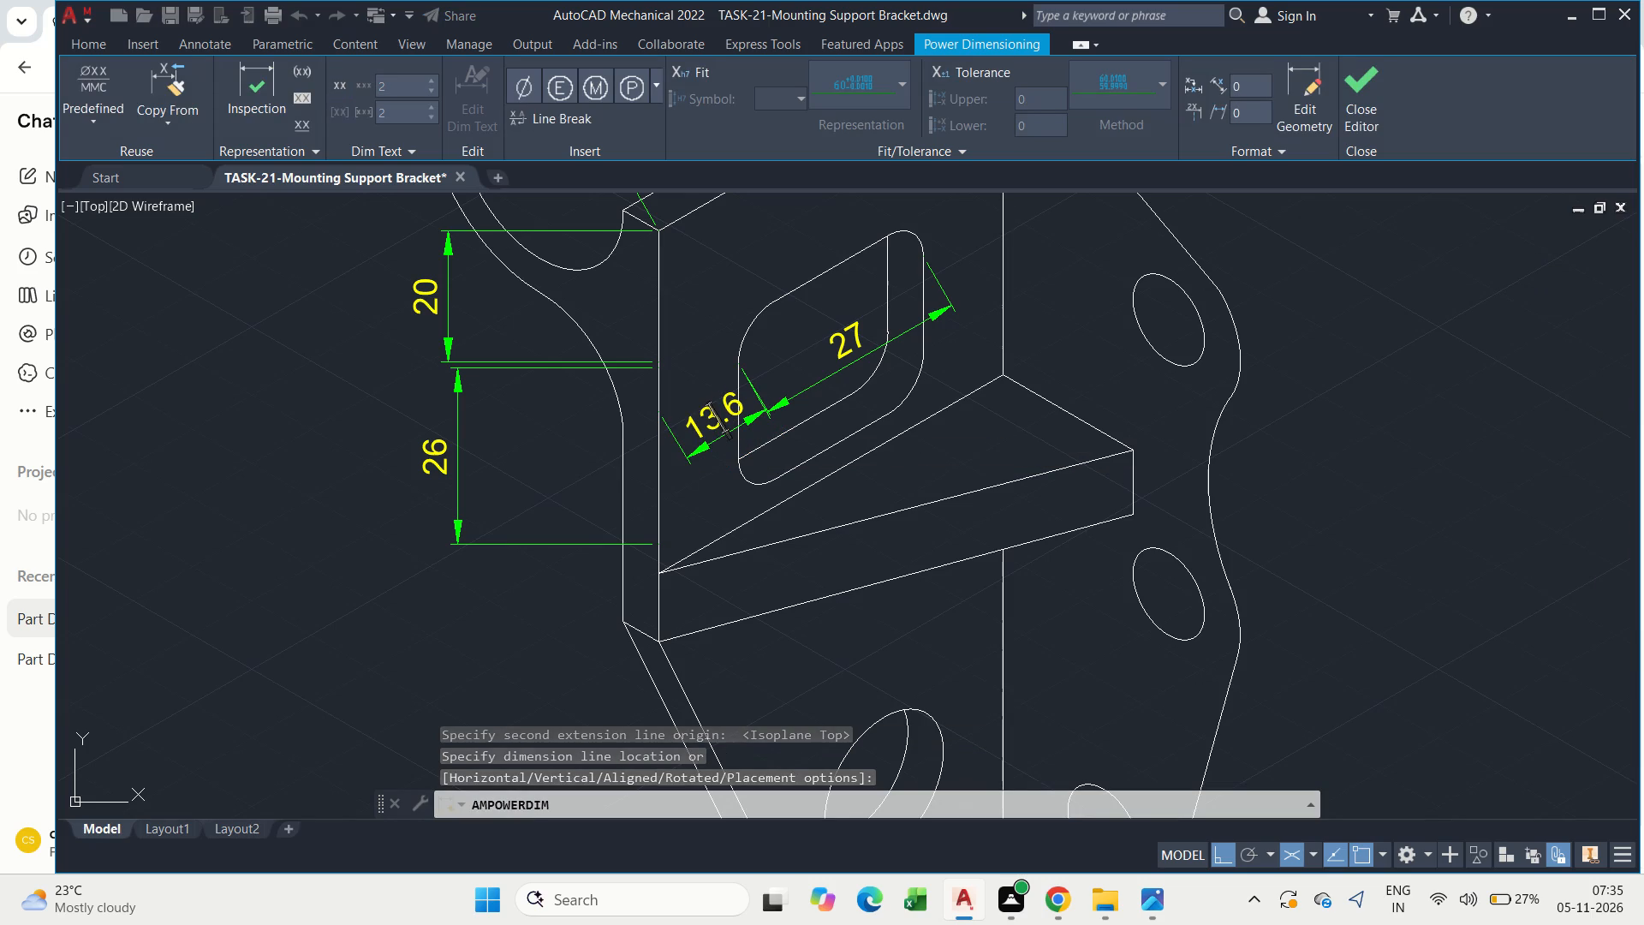
type("12")
left_click(775, 477)
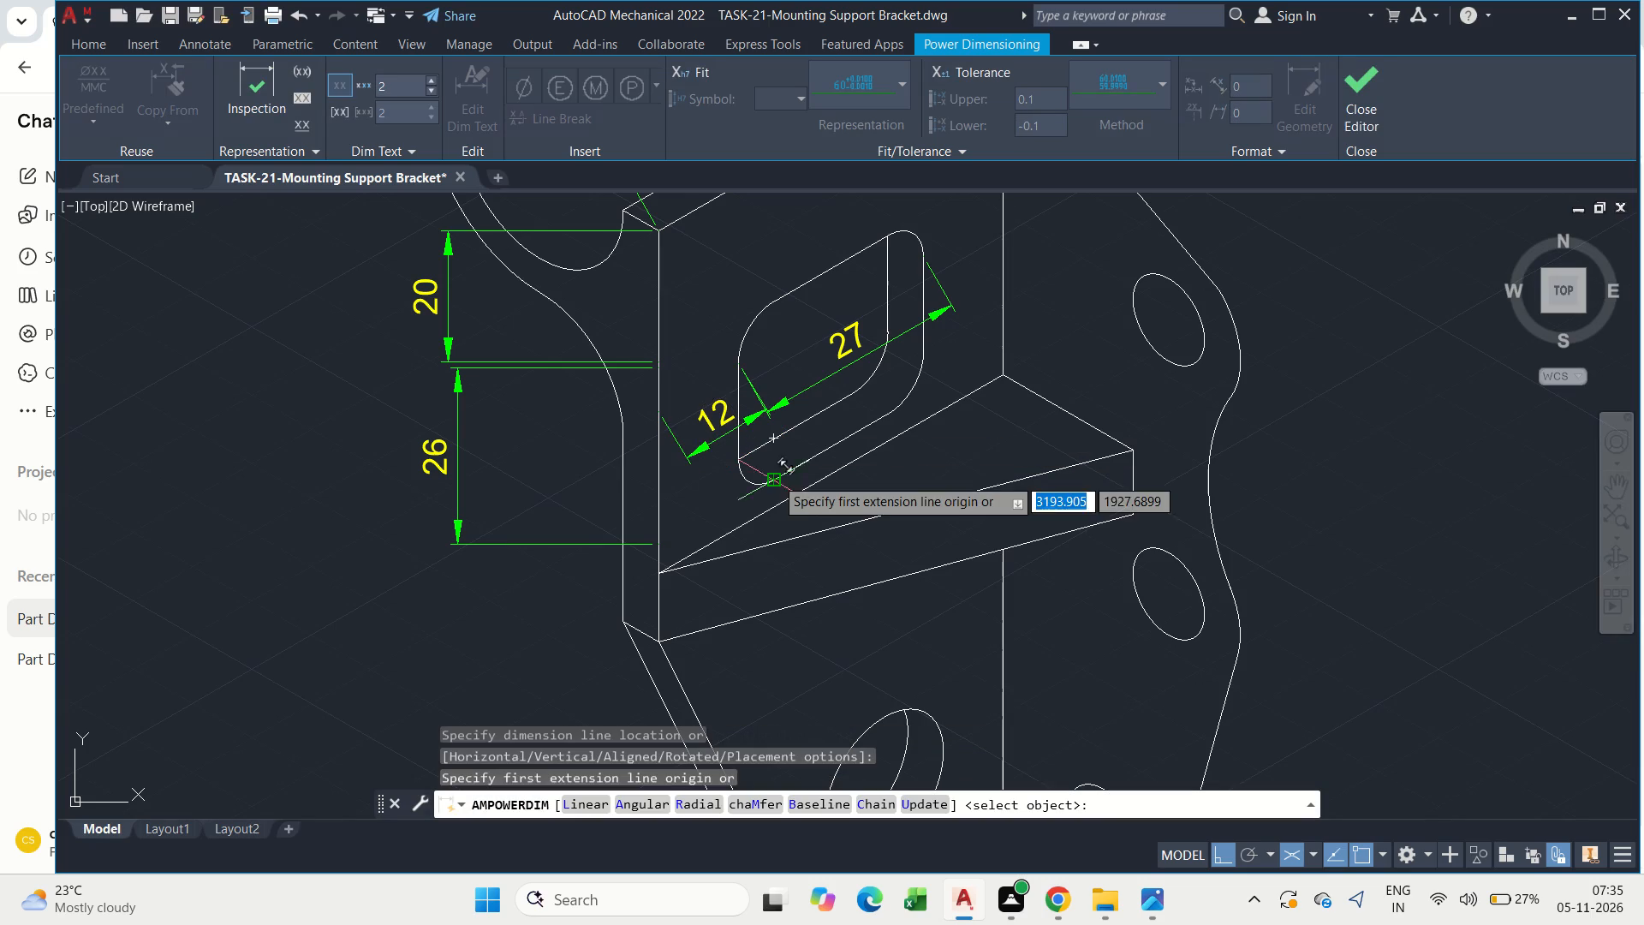
key("Escape")
Save the mounting support bracket drawing.
key("ctrl+s")
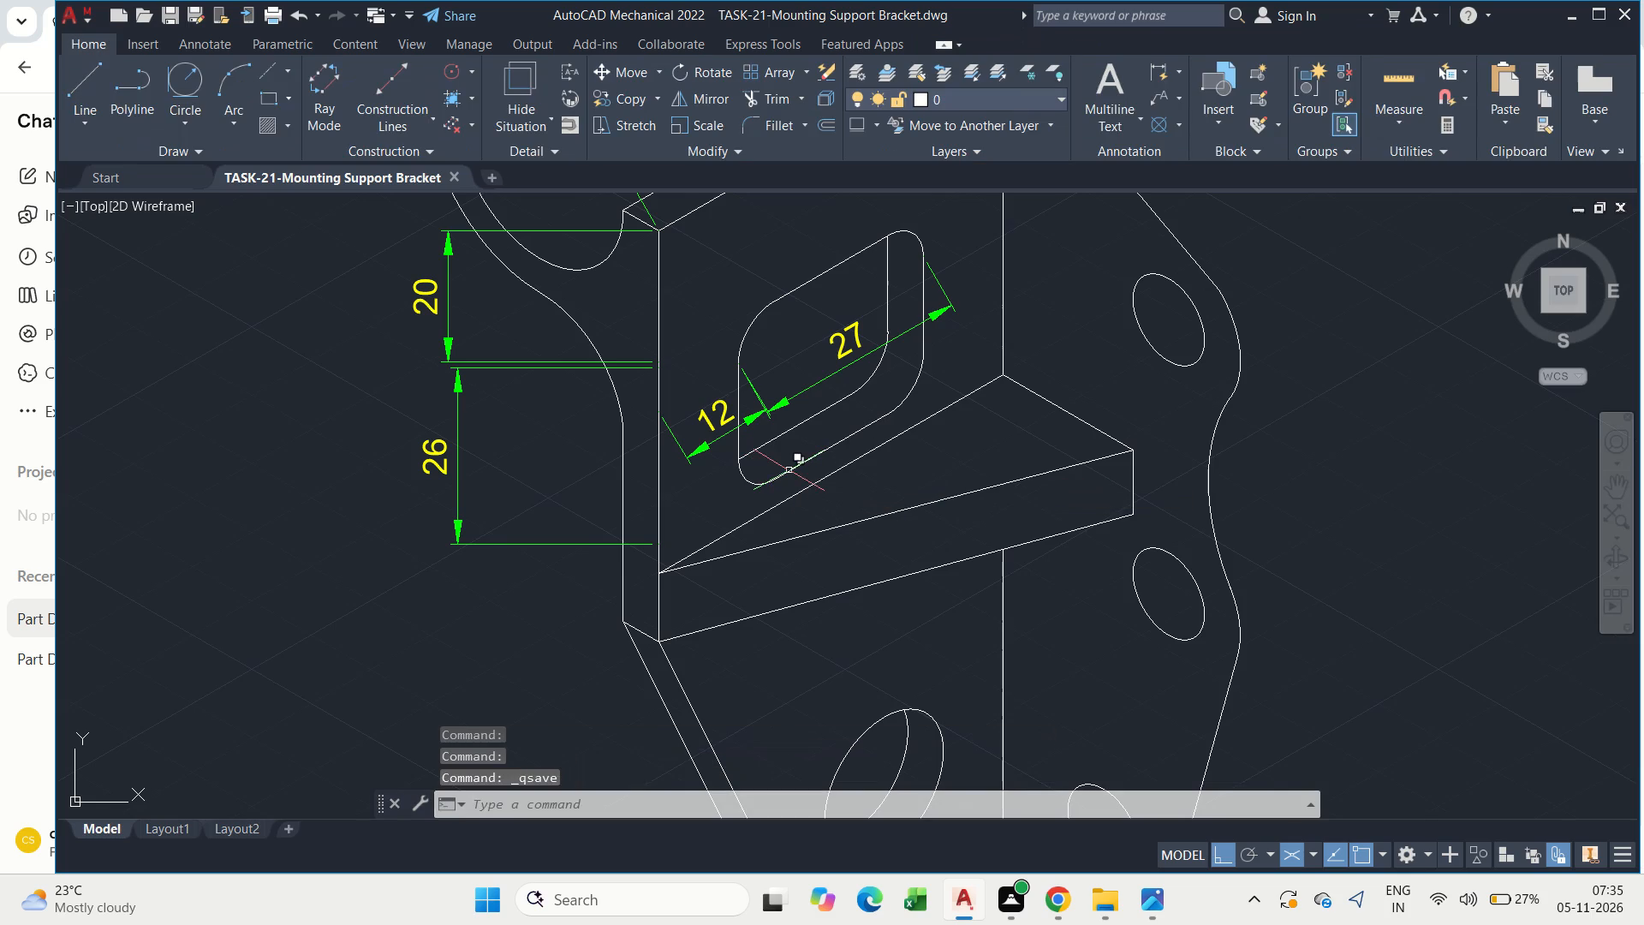
key("ctrl+s")
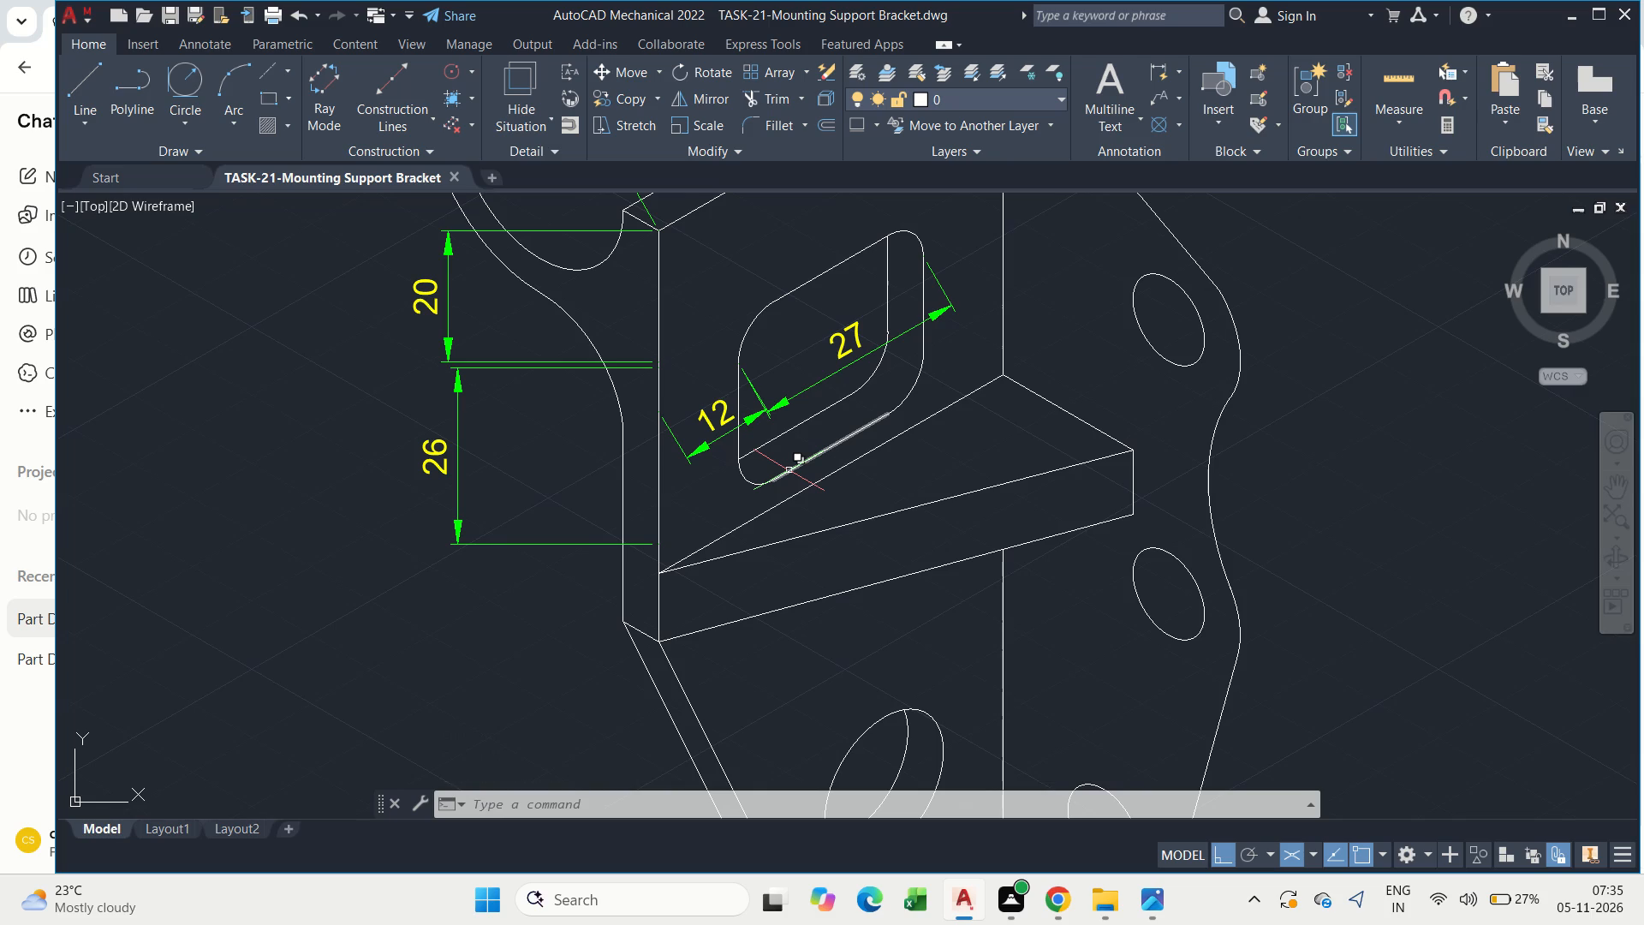
key("Escape")
Add an aligned power dimension across the front plate's thickness at its lower outer corner, placed just above the short thickness edge.
middle_click_drag(825, 541, 836, 468)
key("Escape")
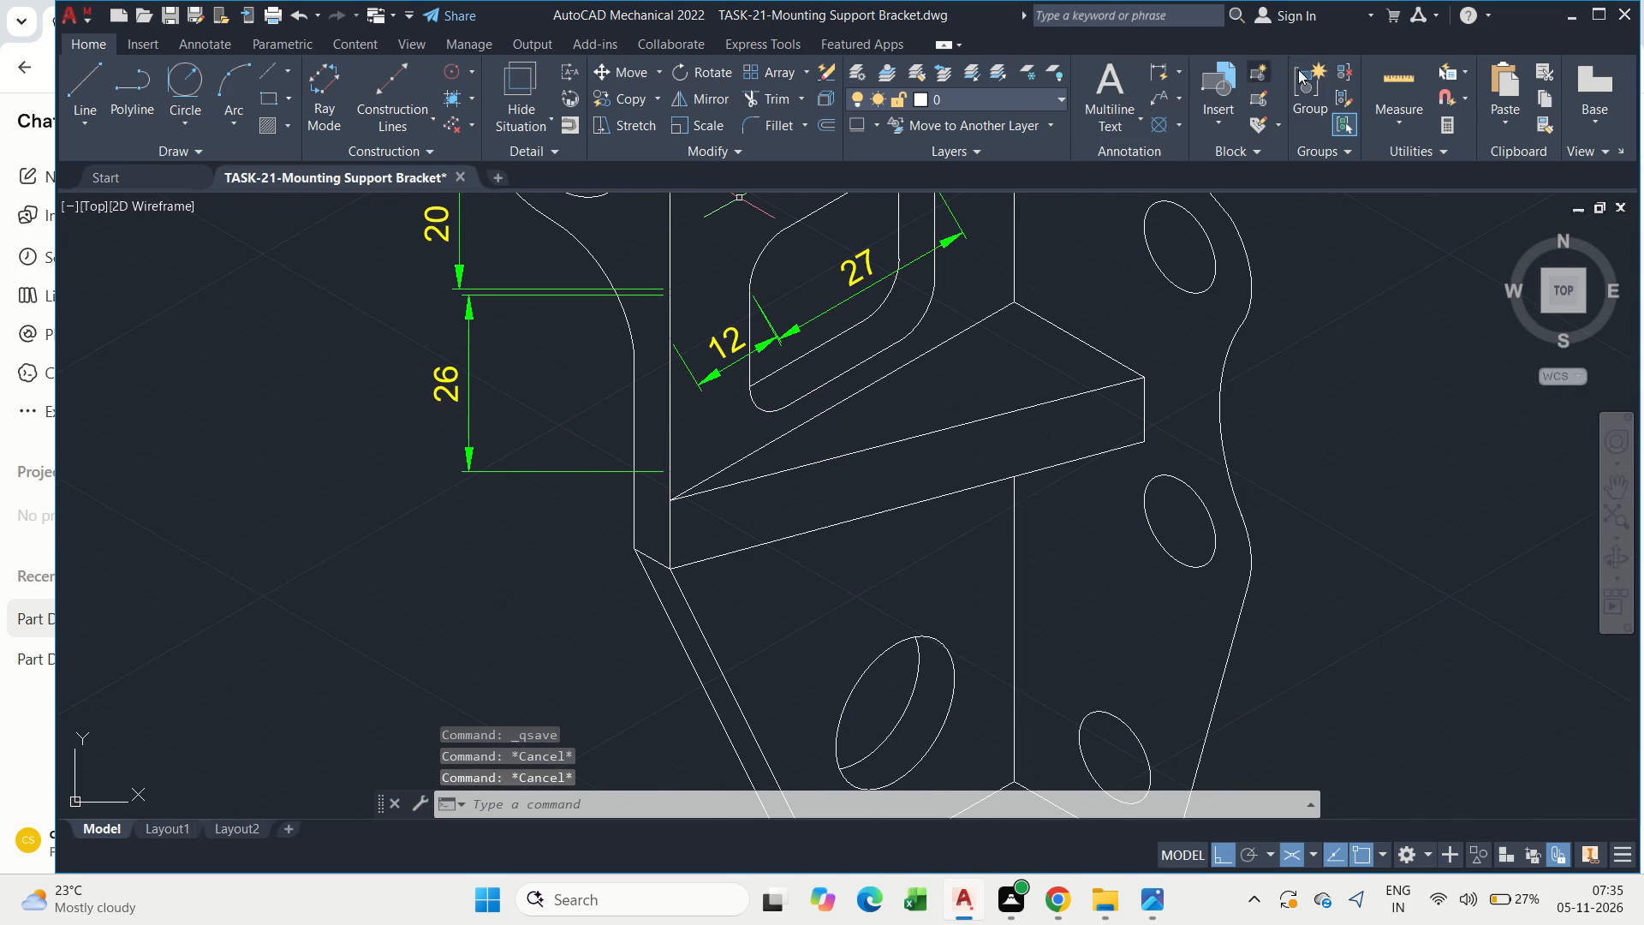
left_click(1159, 73)
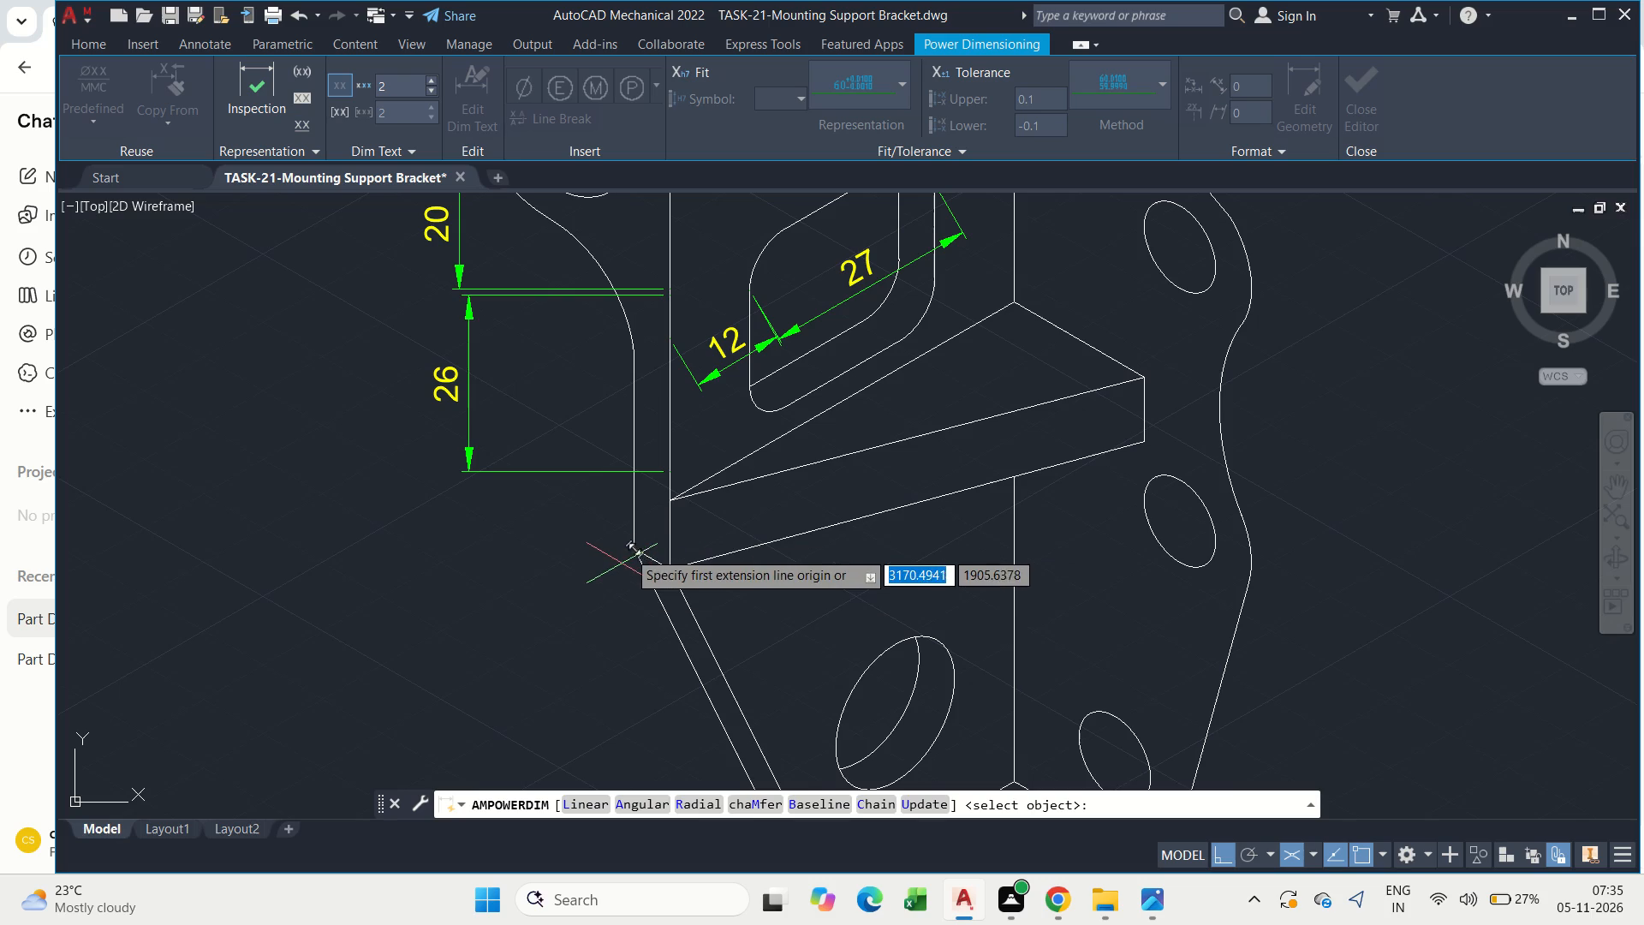
left_click_drag(628, 550, 644, 559)
left_click(676, 563)
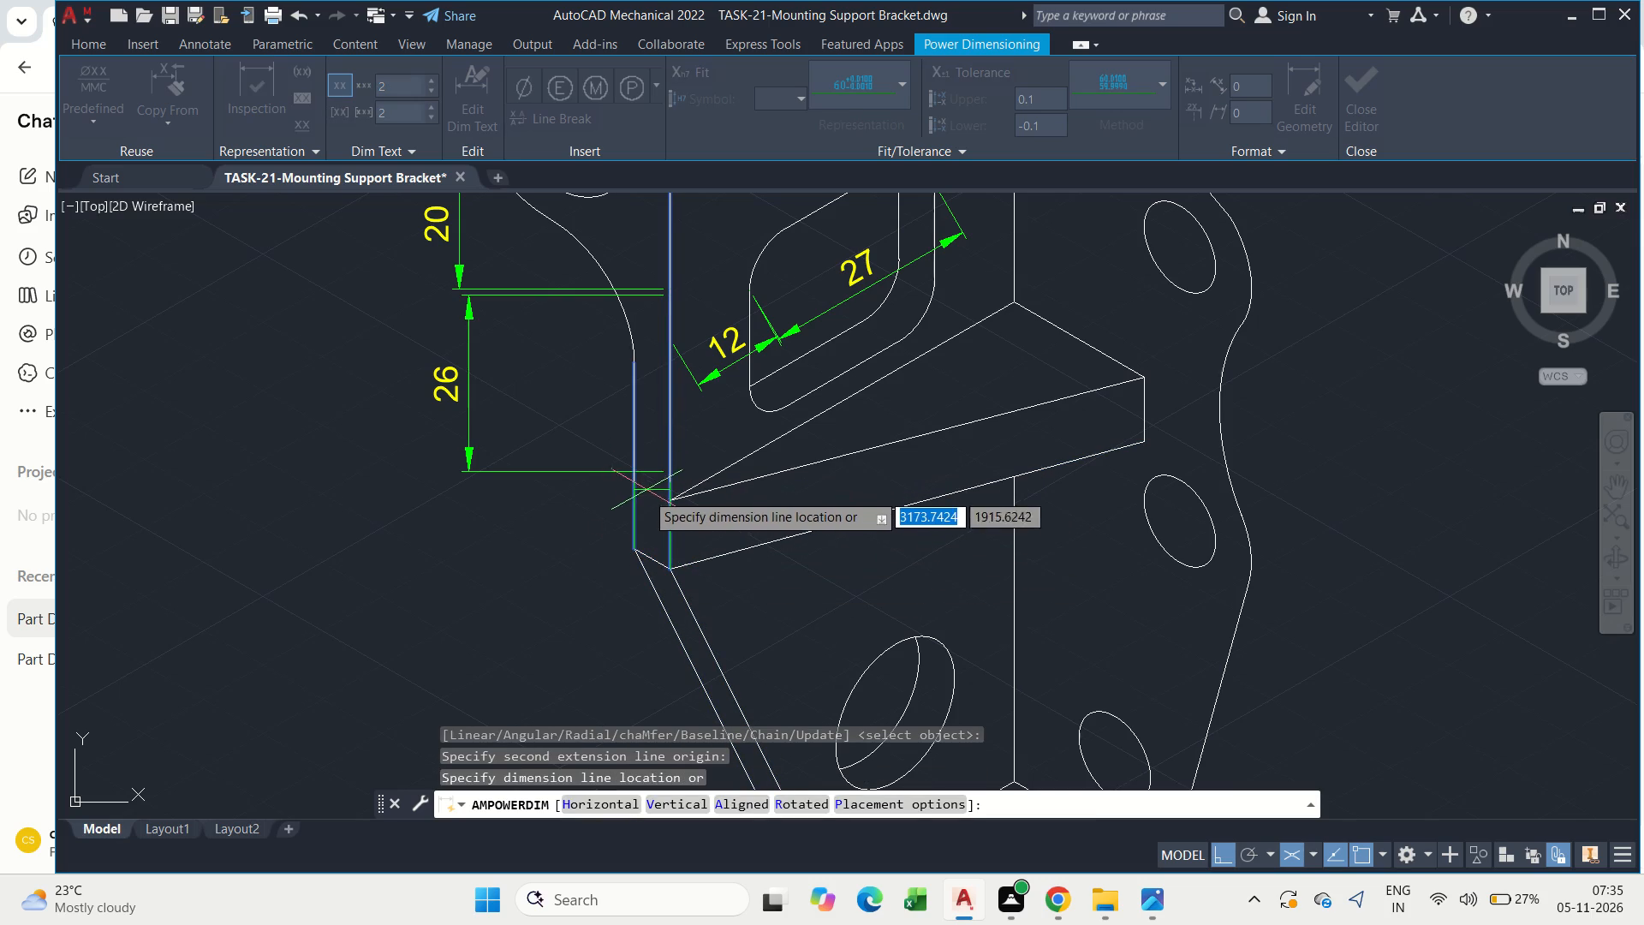
left_click(660, 495)
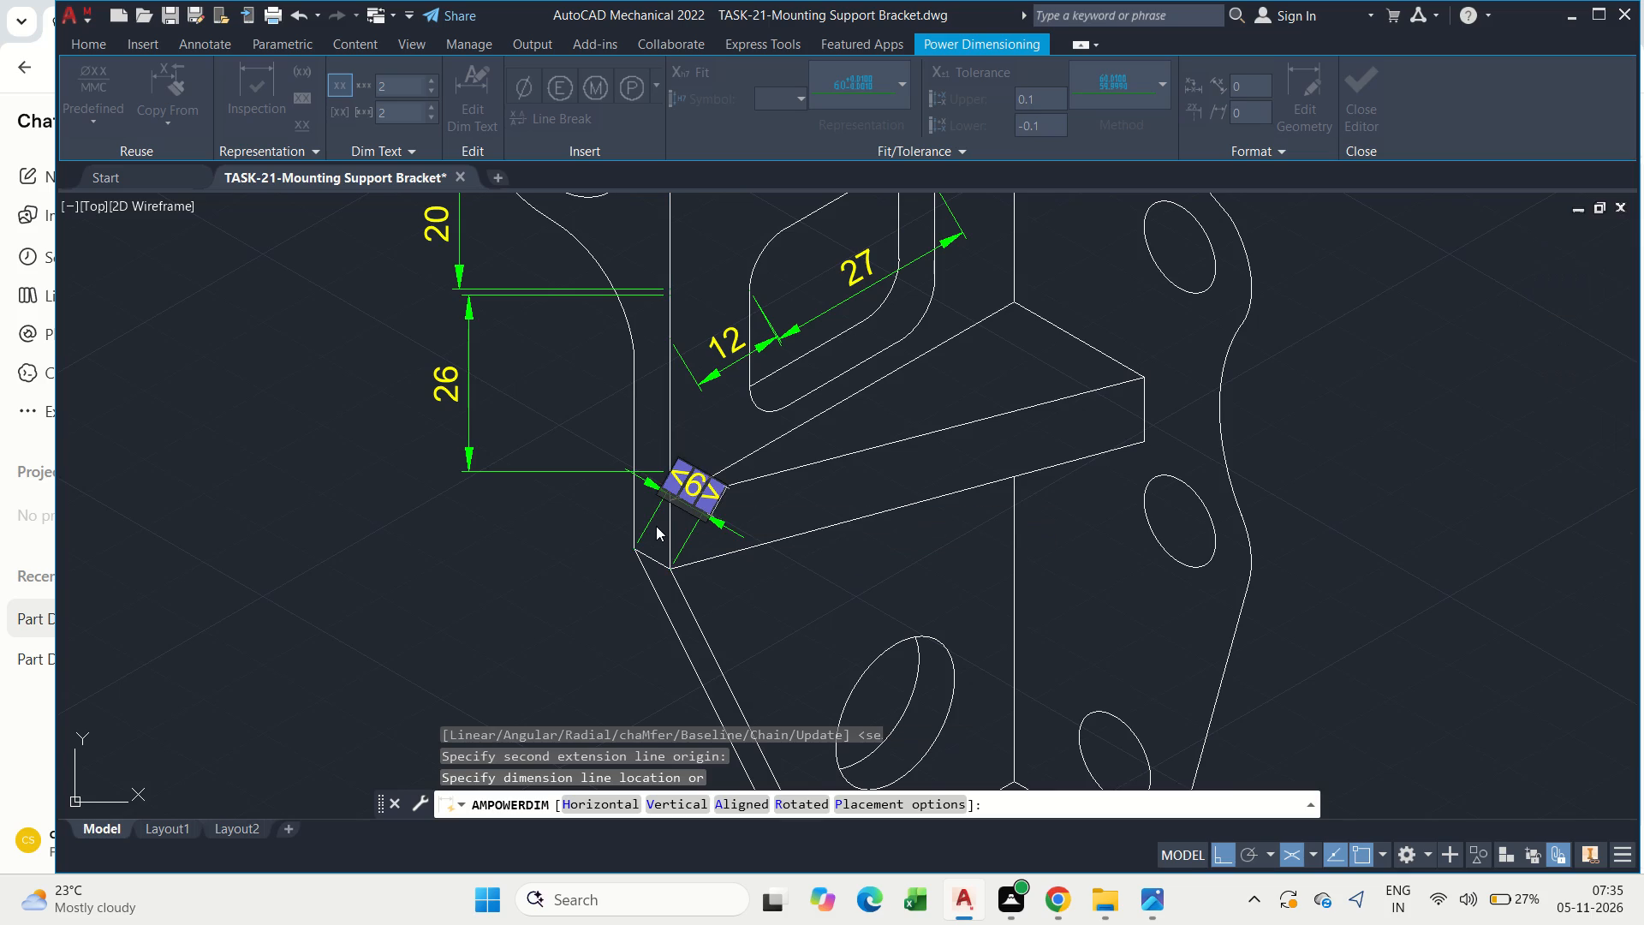
left_click(655, 526)
key("Escape")
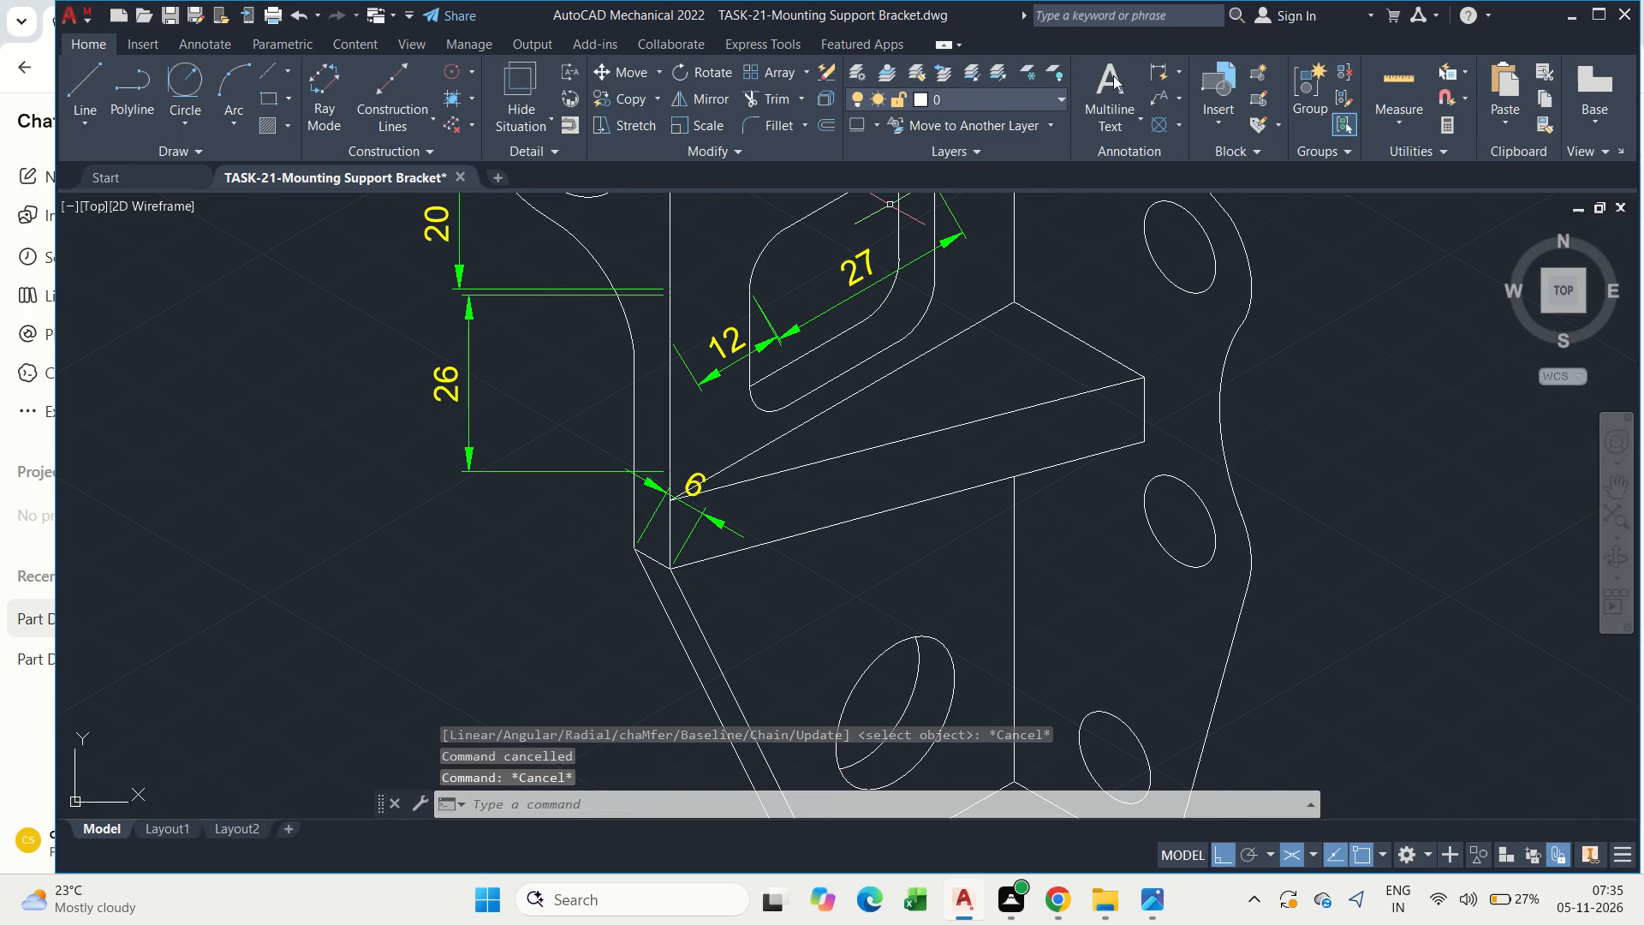
Add a vertical power dimension on the short outer edge of the triangular web between the plates, with its text set to 10.
left_click(1159, 72)
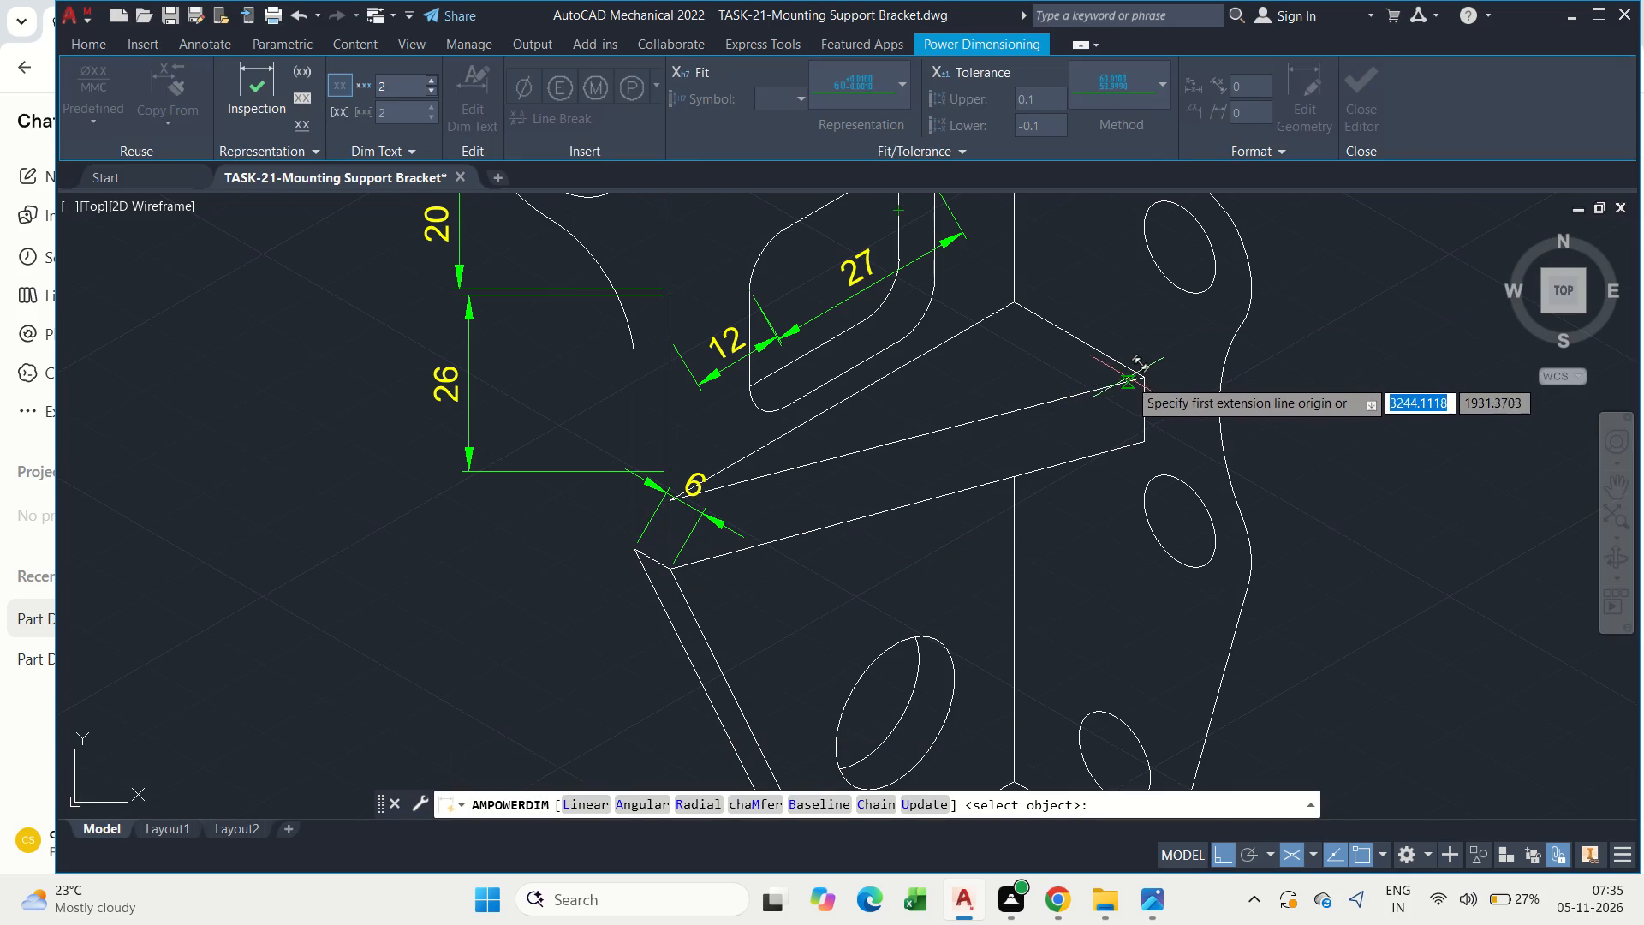
left_click(1140, 379)
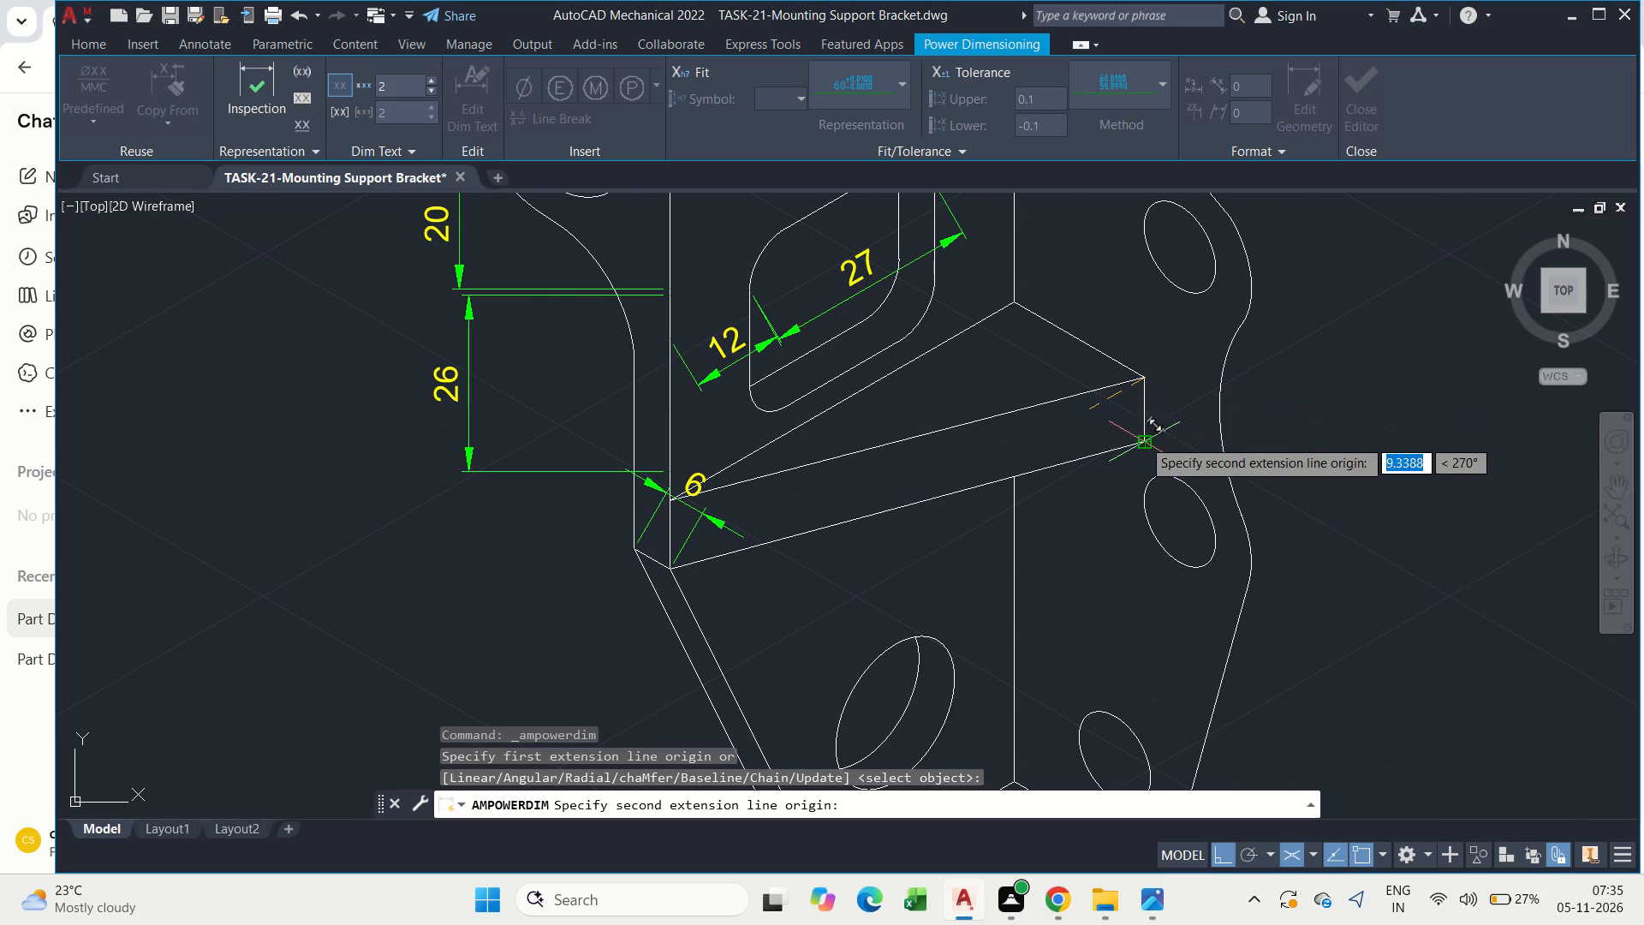
left_click(1142, 439)
left_click(1027, 410)
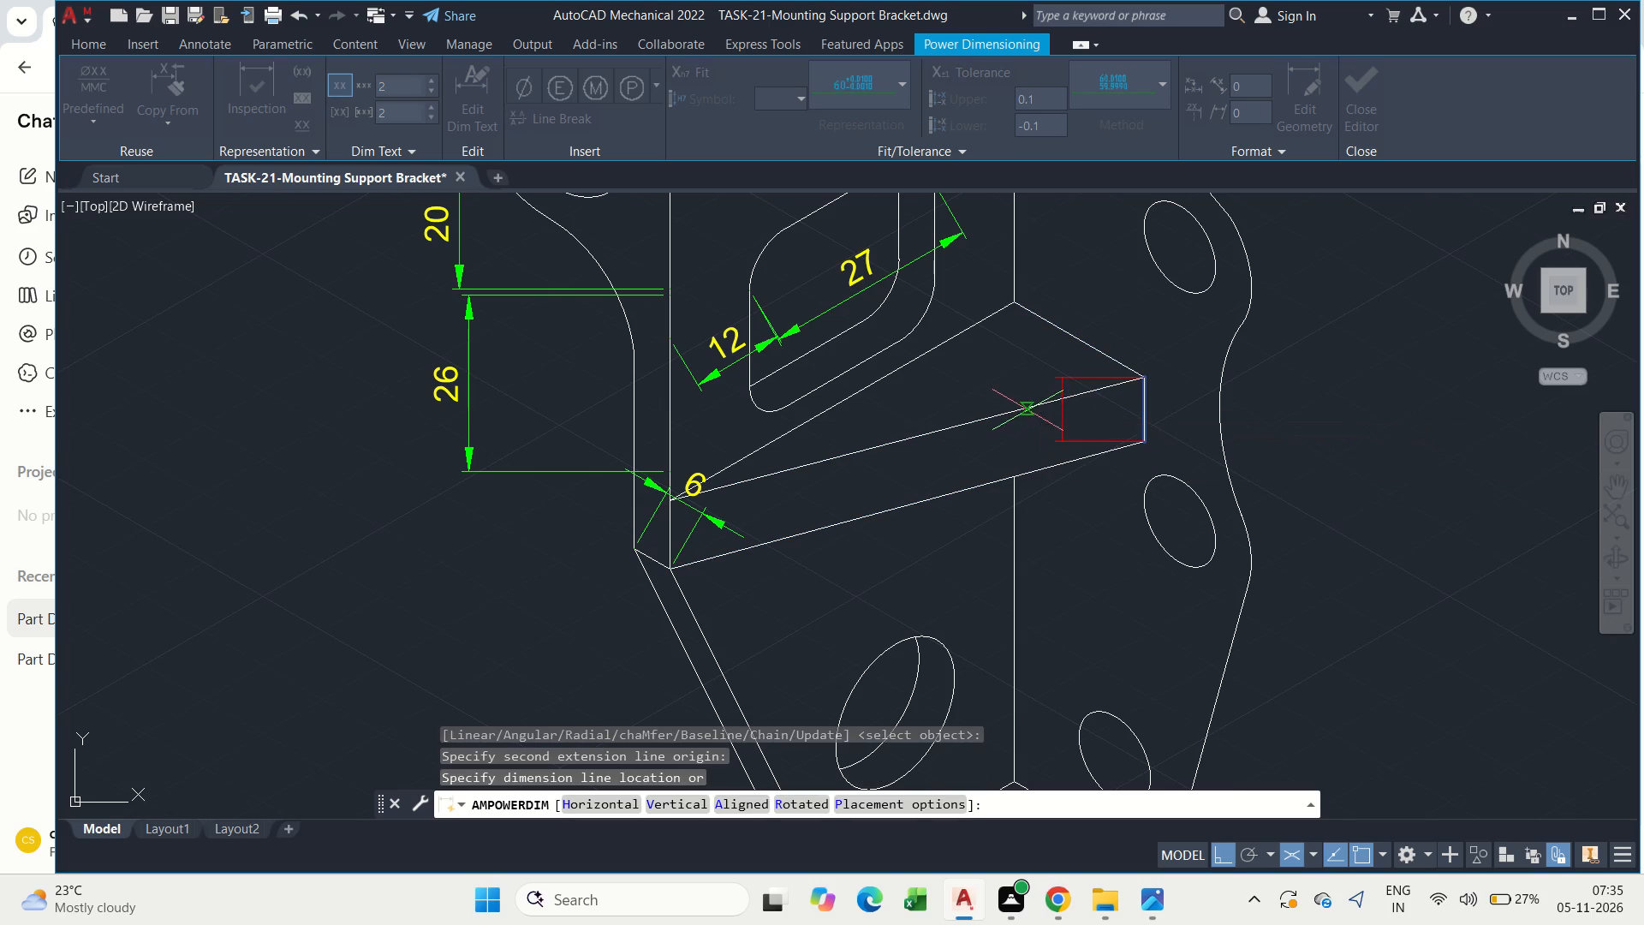
key("BackSpace")
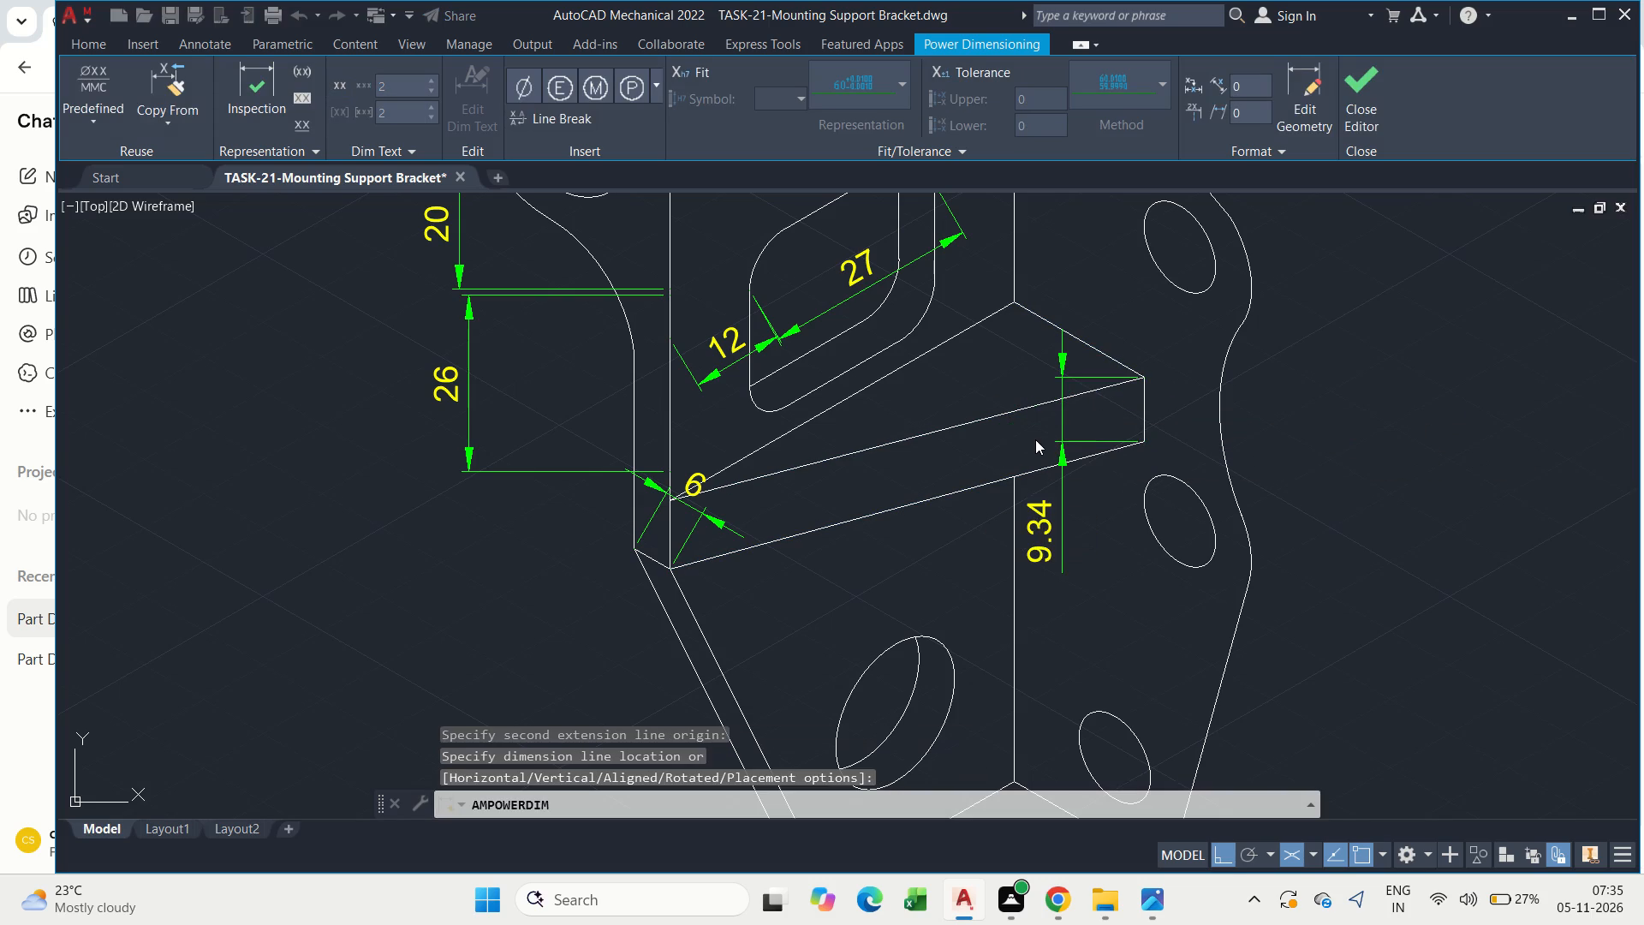
type("10")
key("Return")
key("Escape")
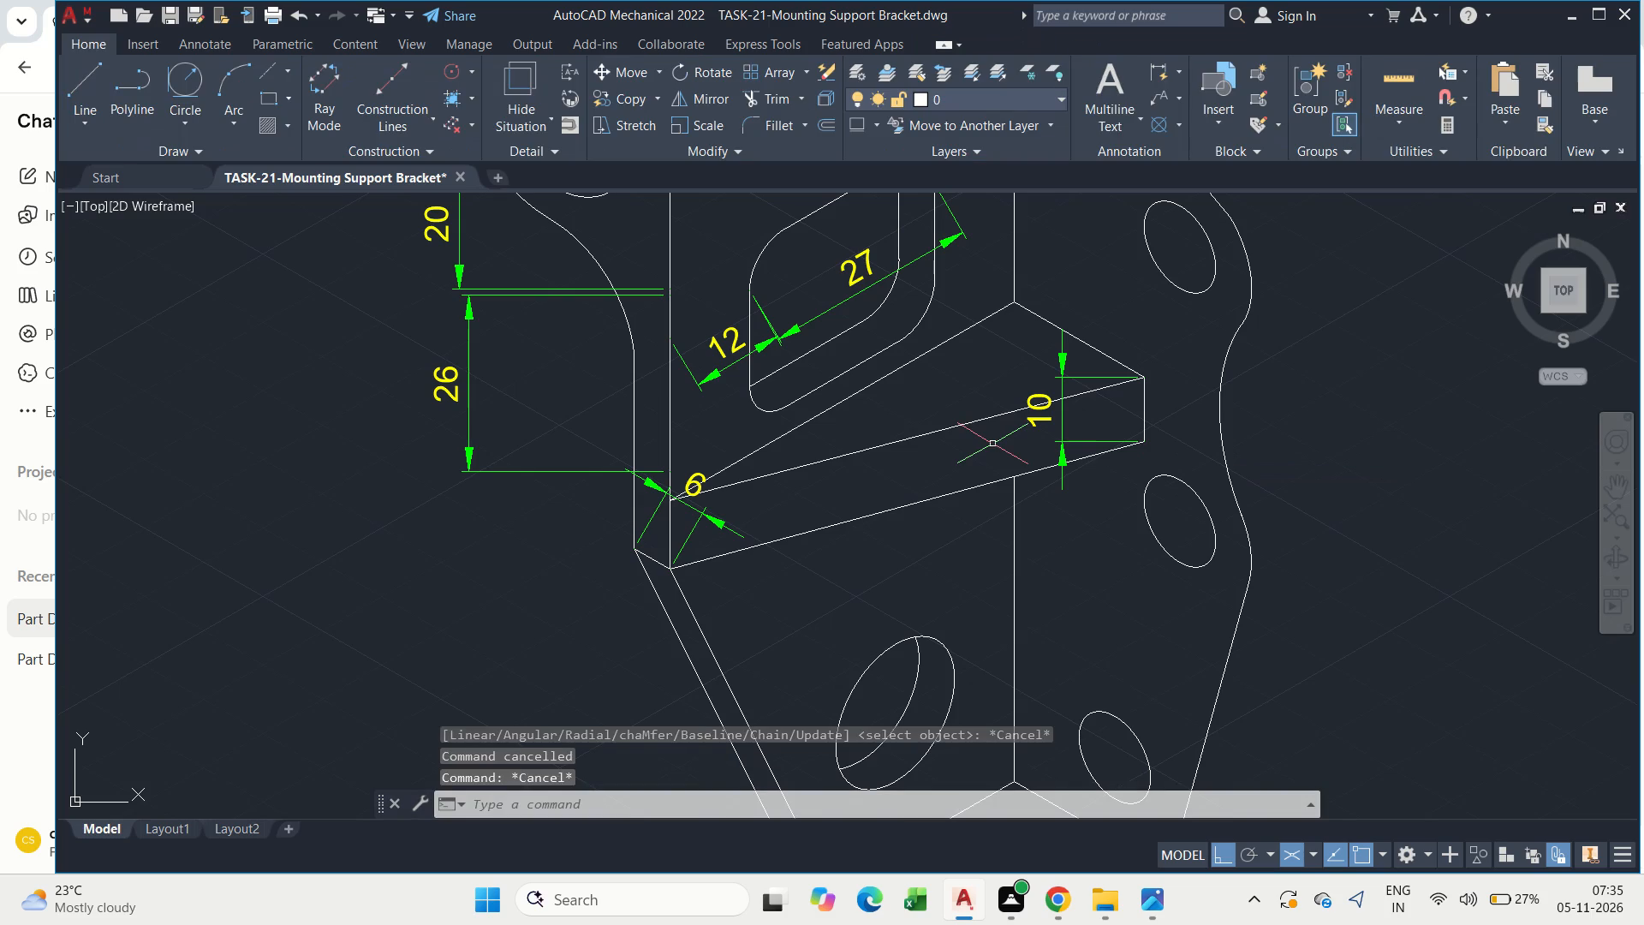
Add an aligned power dimension along the straight part of the front plate's bottom edge, from the rounded corner to the plates' shared corner.
middle_click_drag(1103, 699, 1038, 411)
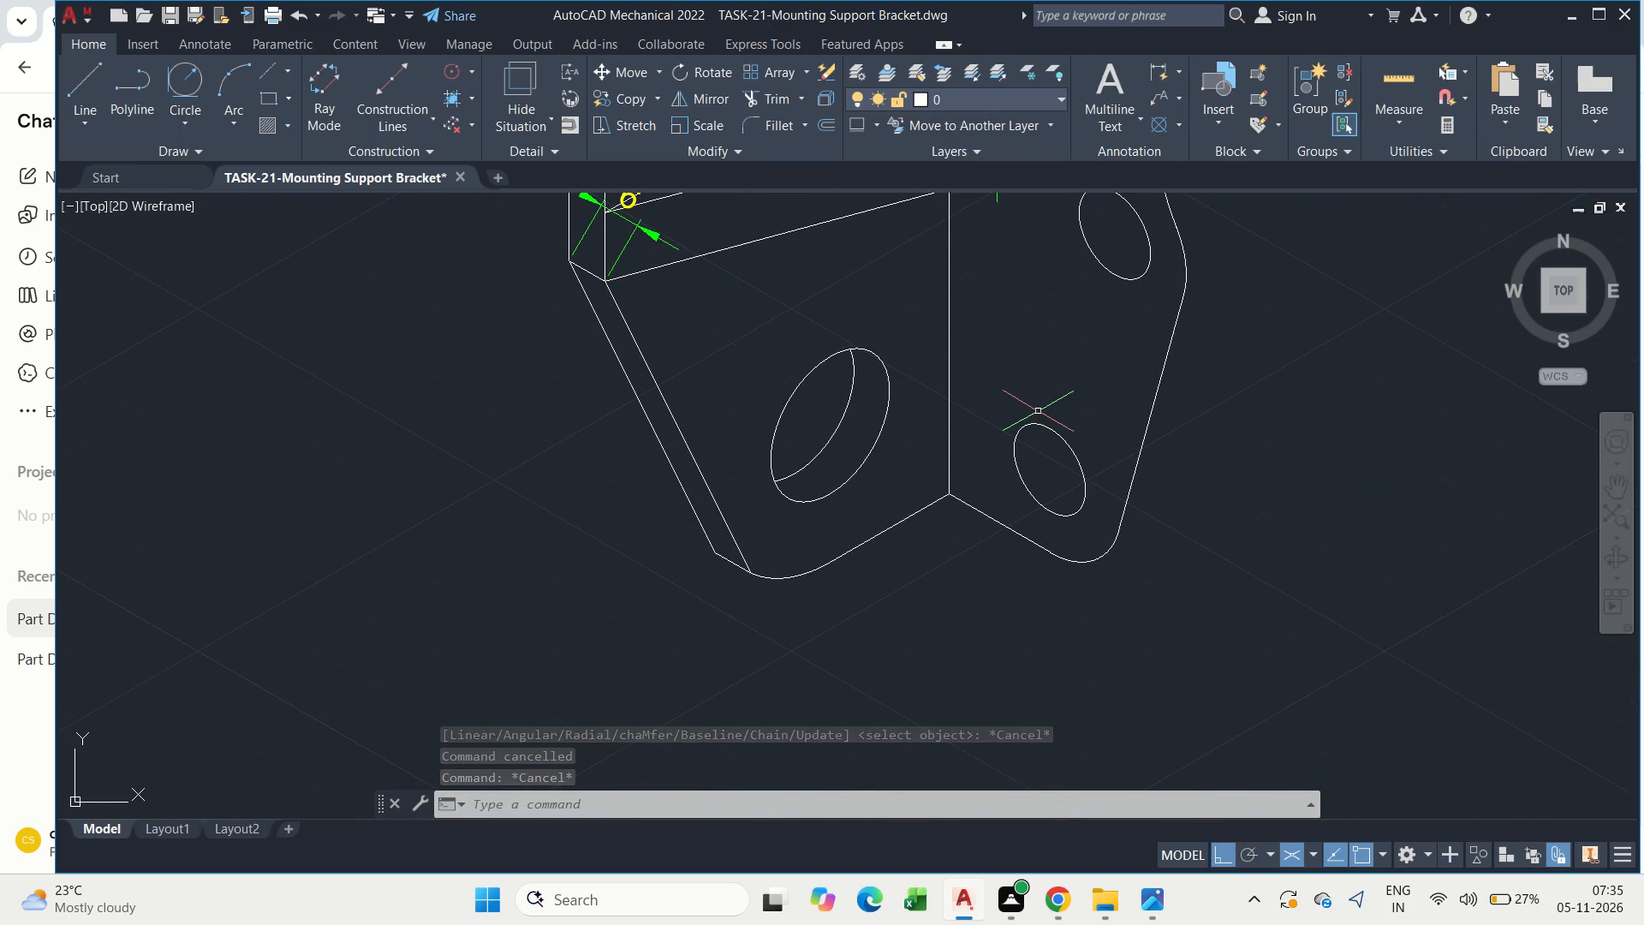
key("Escape")
key("Escape")
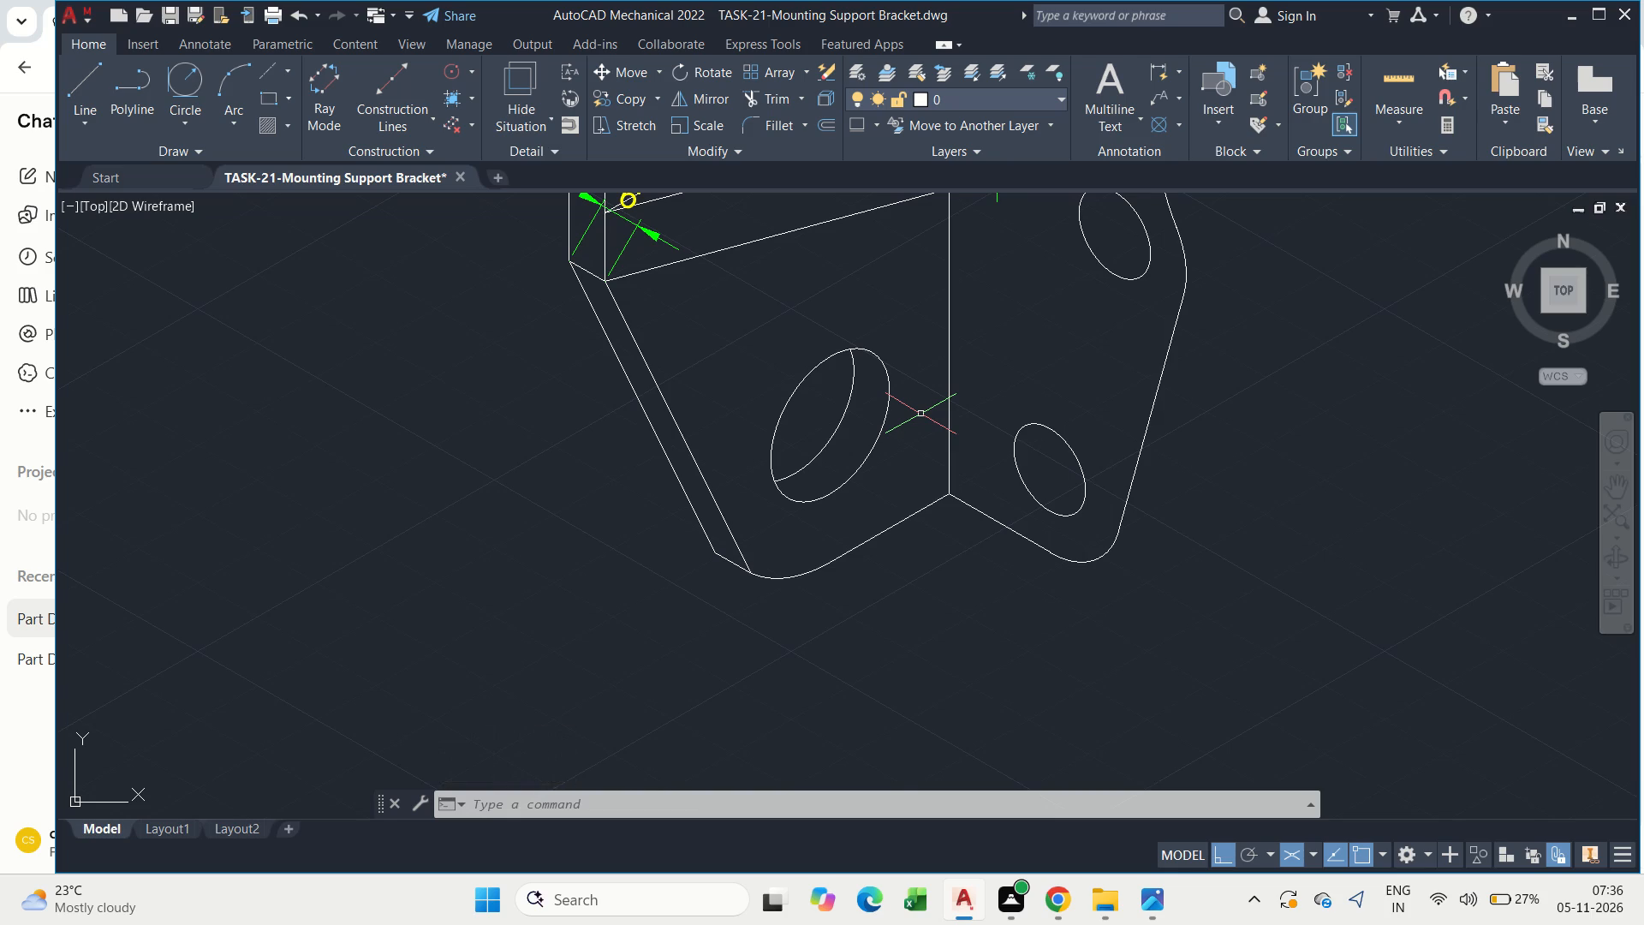
key("Escape")
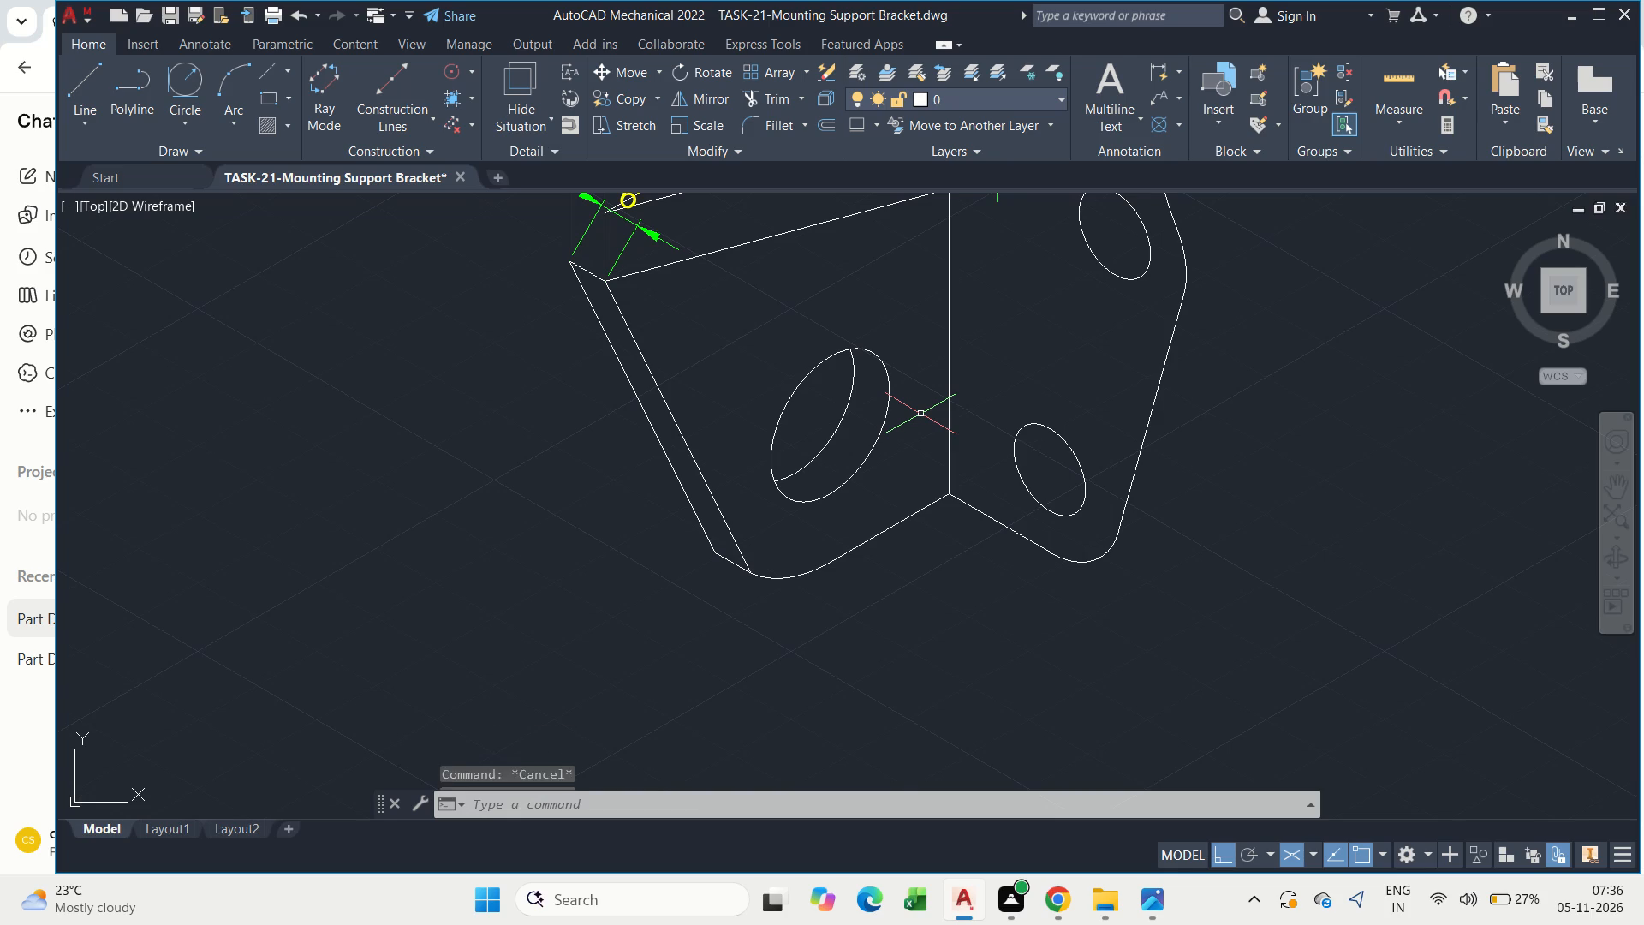
left_click(1167, 73)
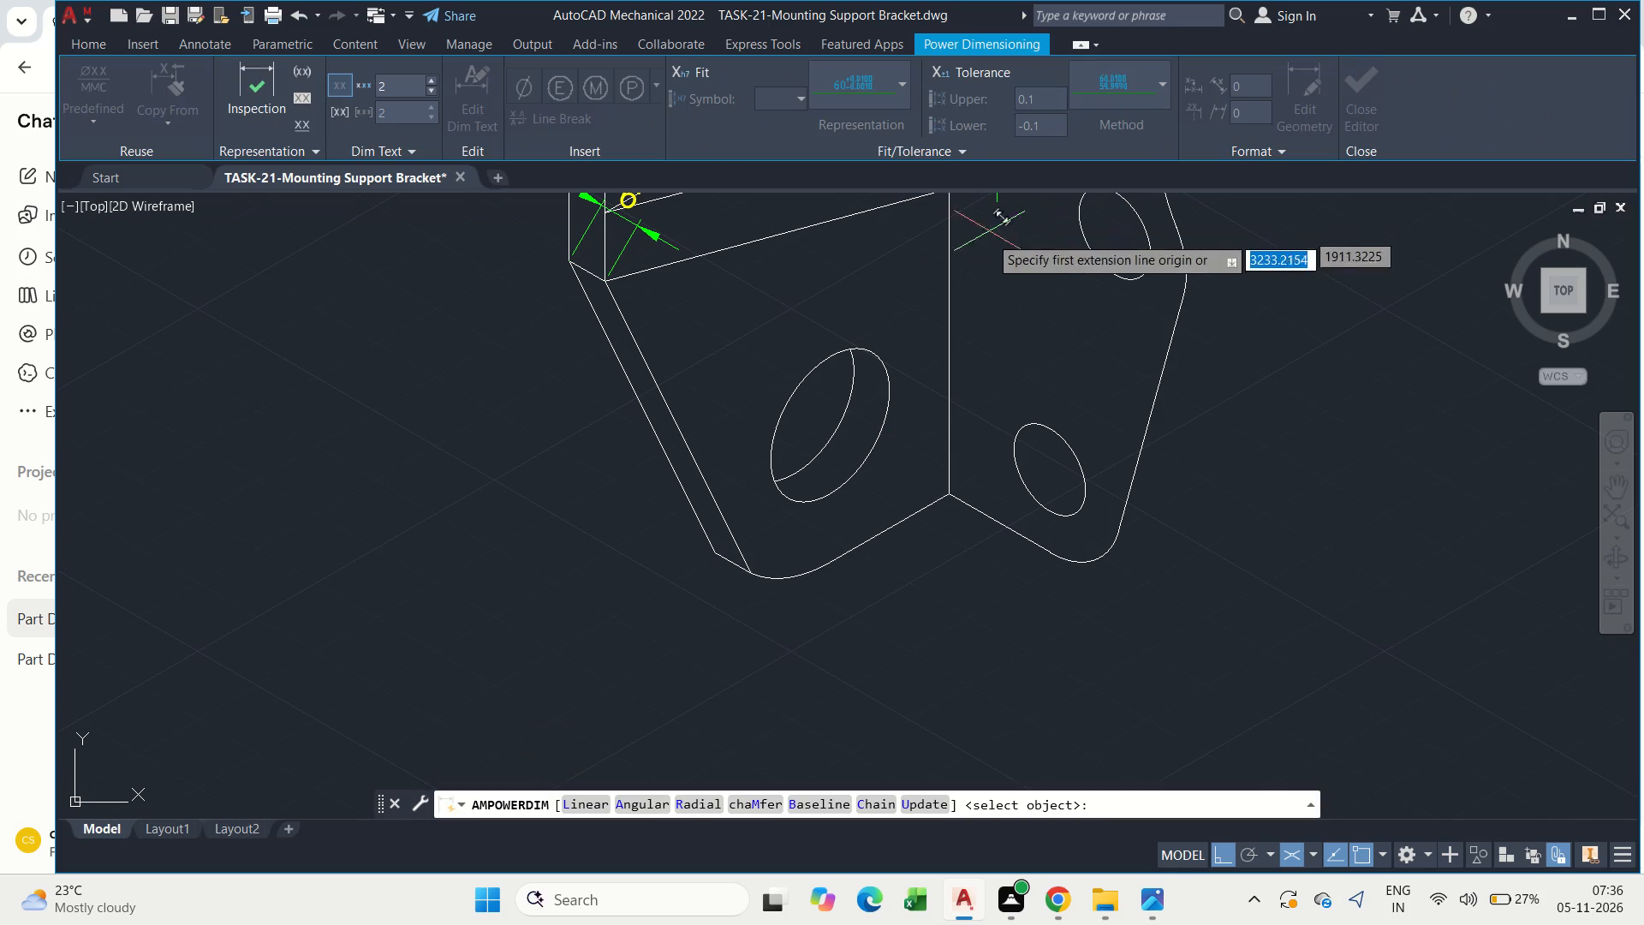
left_click(827, 561)
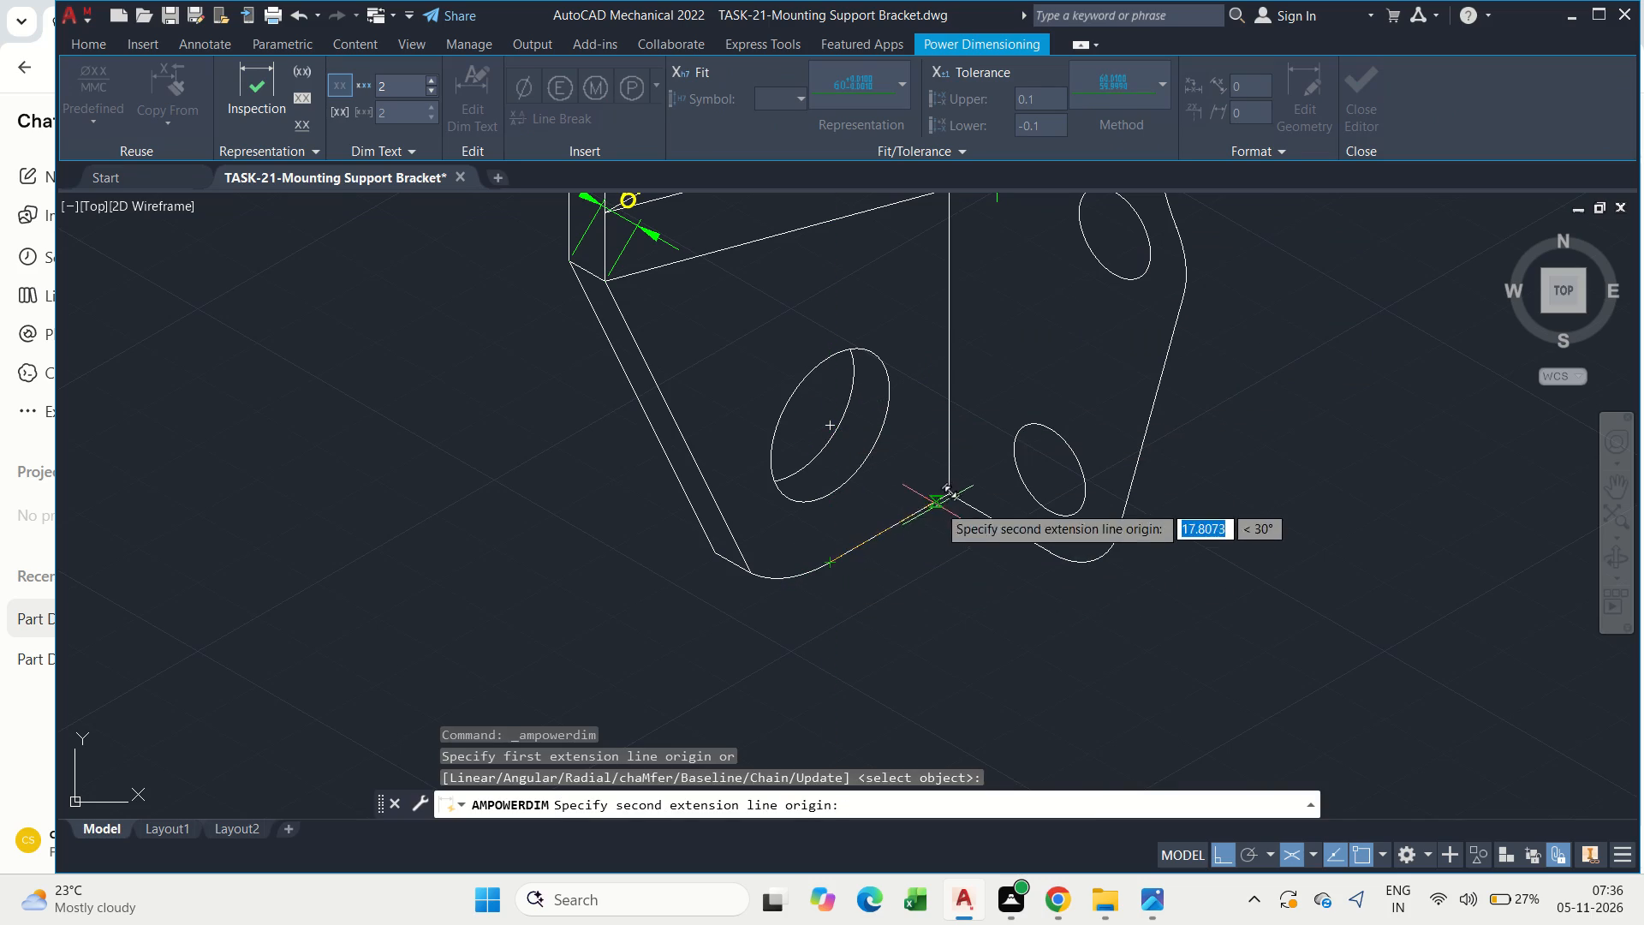
left_click(942, 493)
left_click(932, 618)
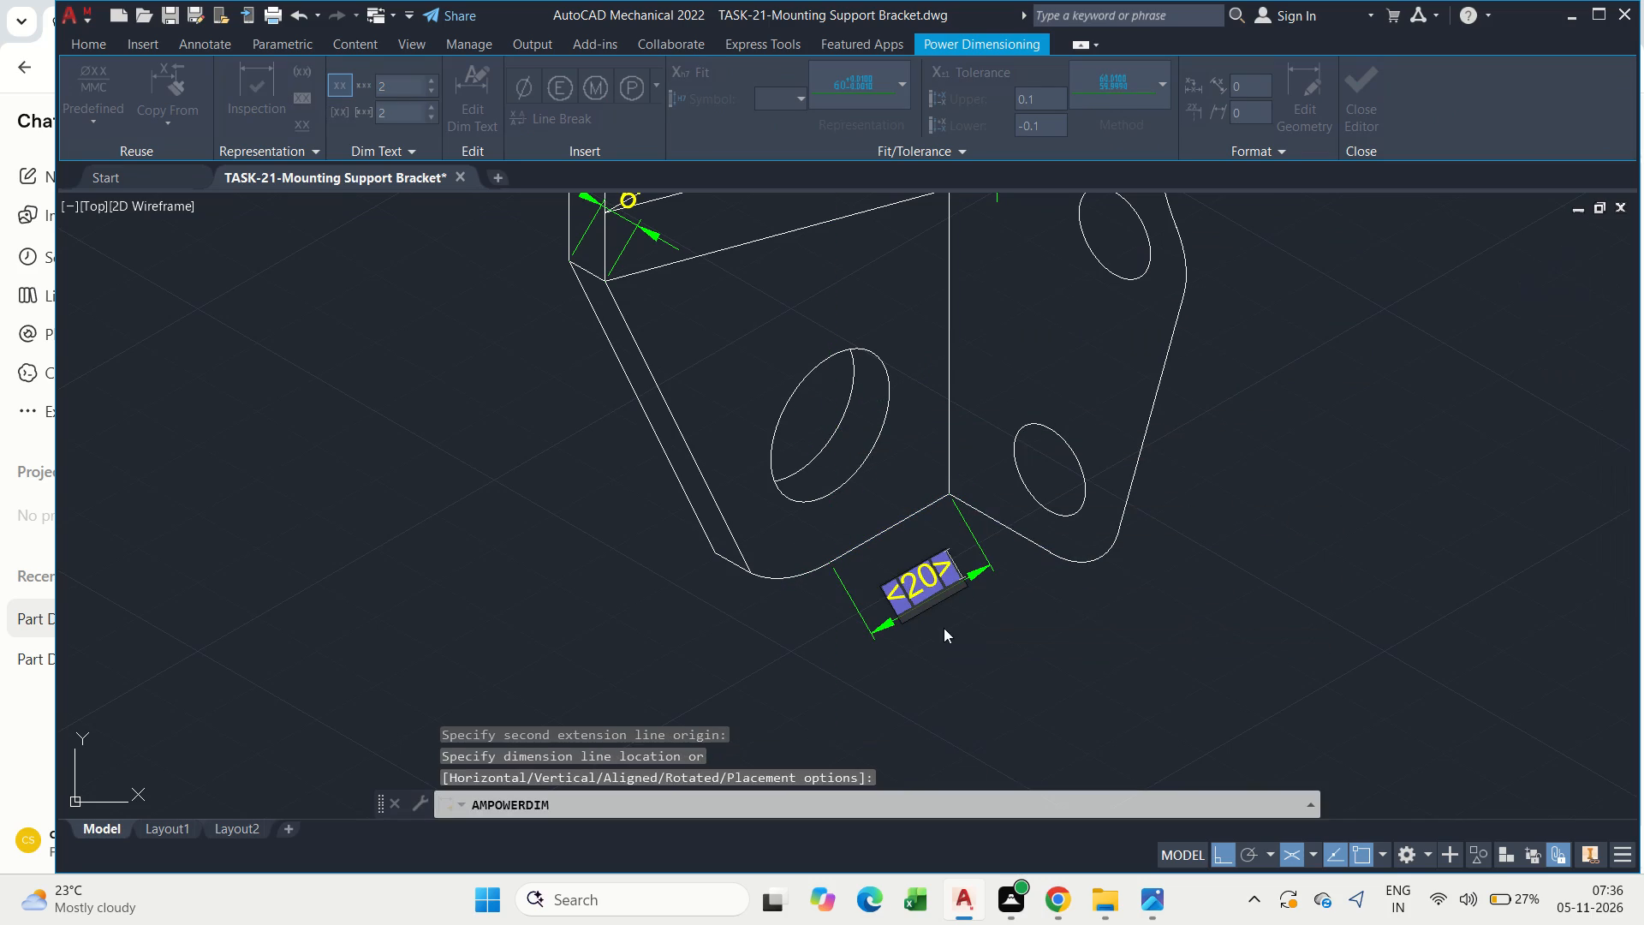
left_click(984, 624)
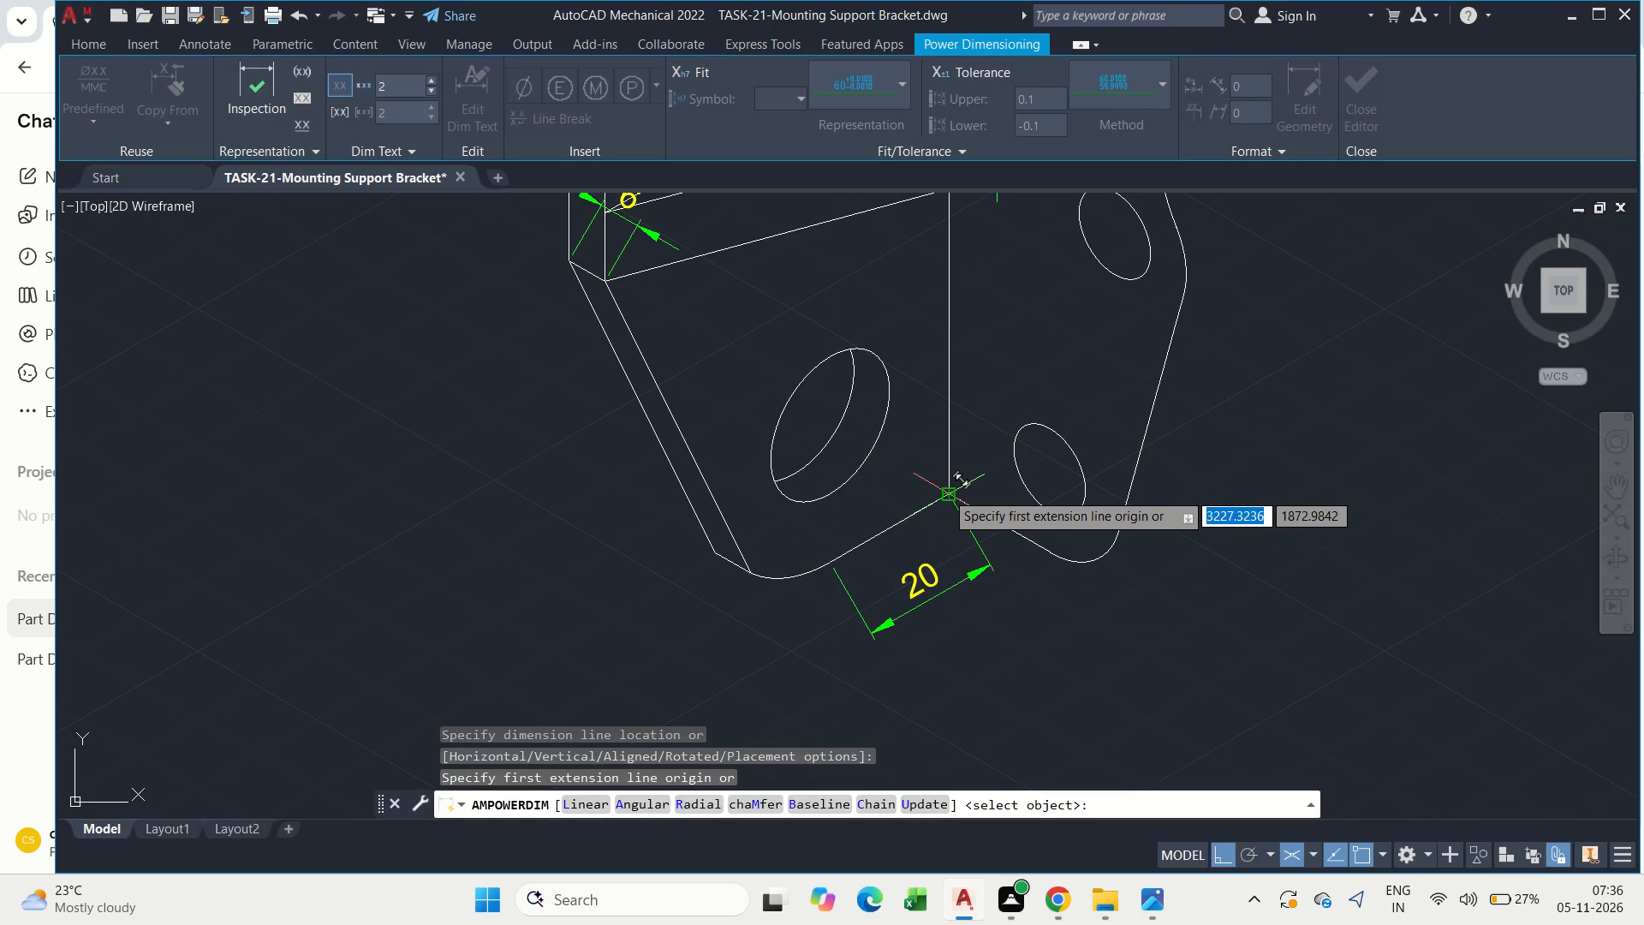
Add an aligned power dimension along the side plate's straight bottom edge, from the shared corner to the rounded corner, placed below it.
left_click(945, 492)
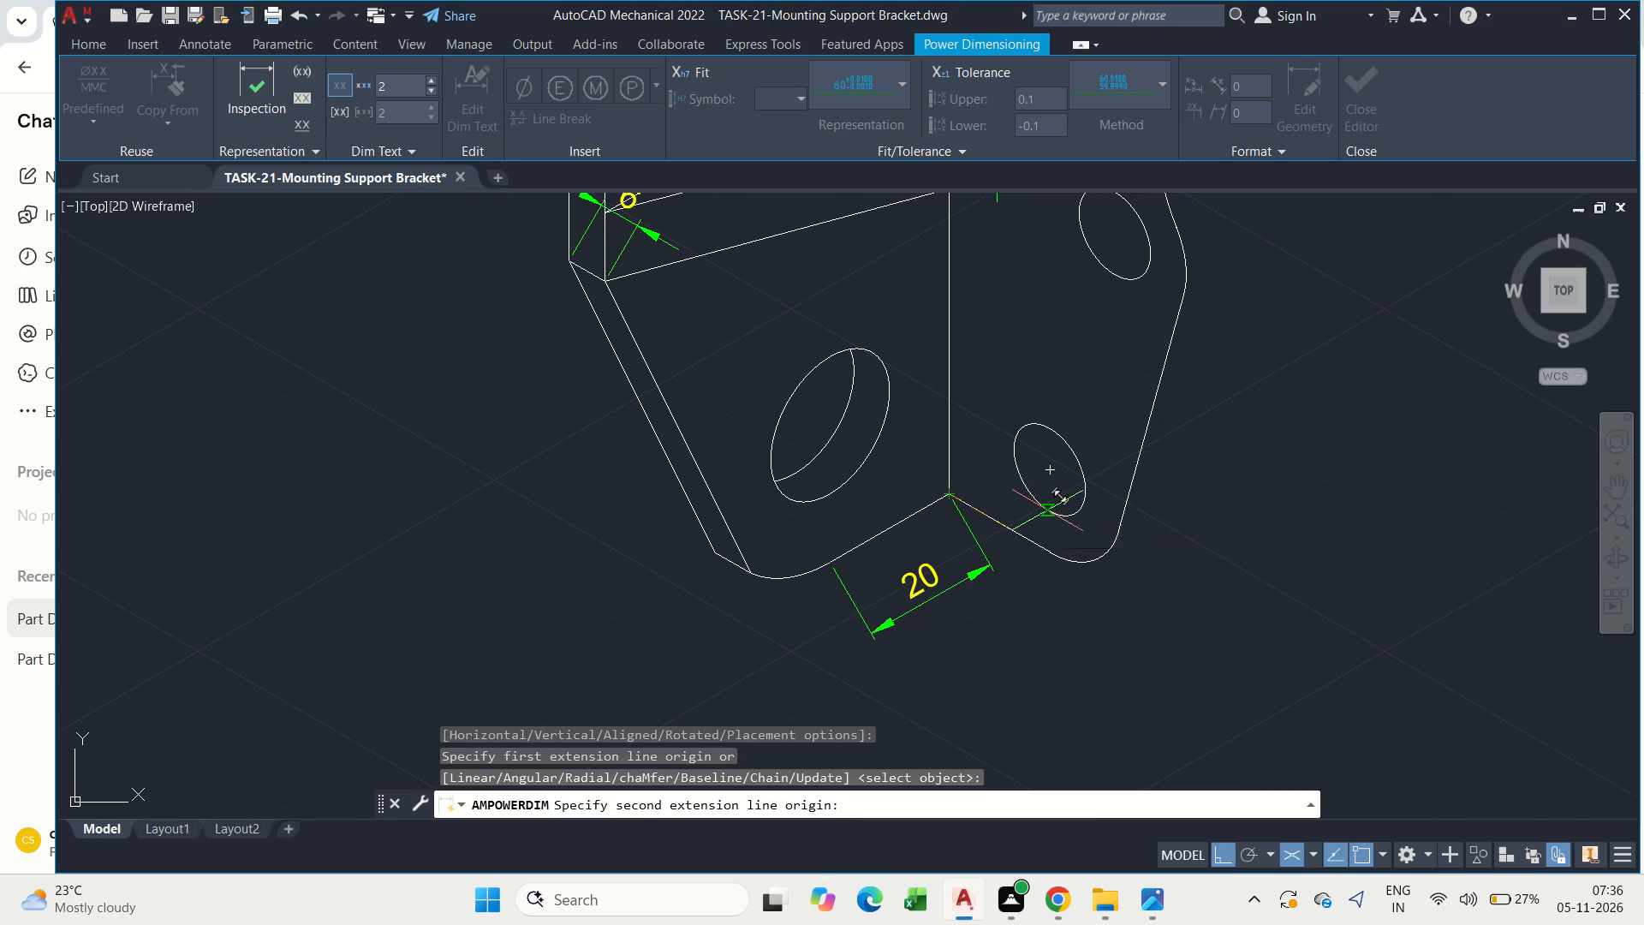
left_click(1057, 557)
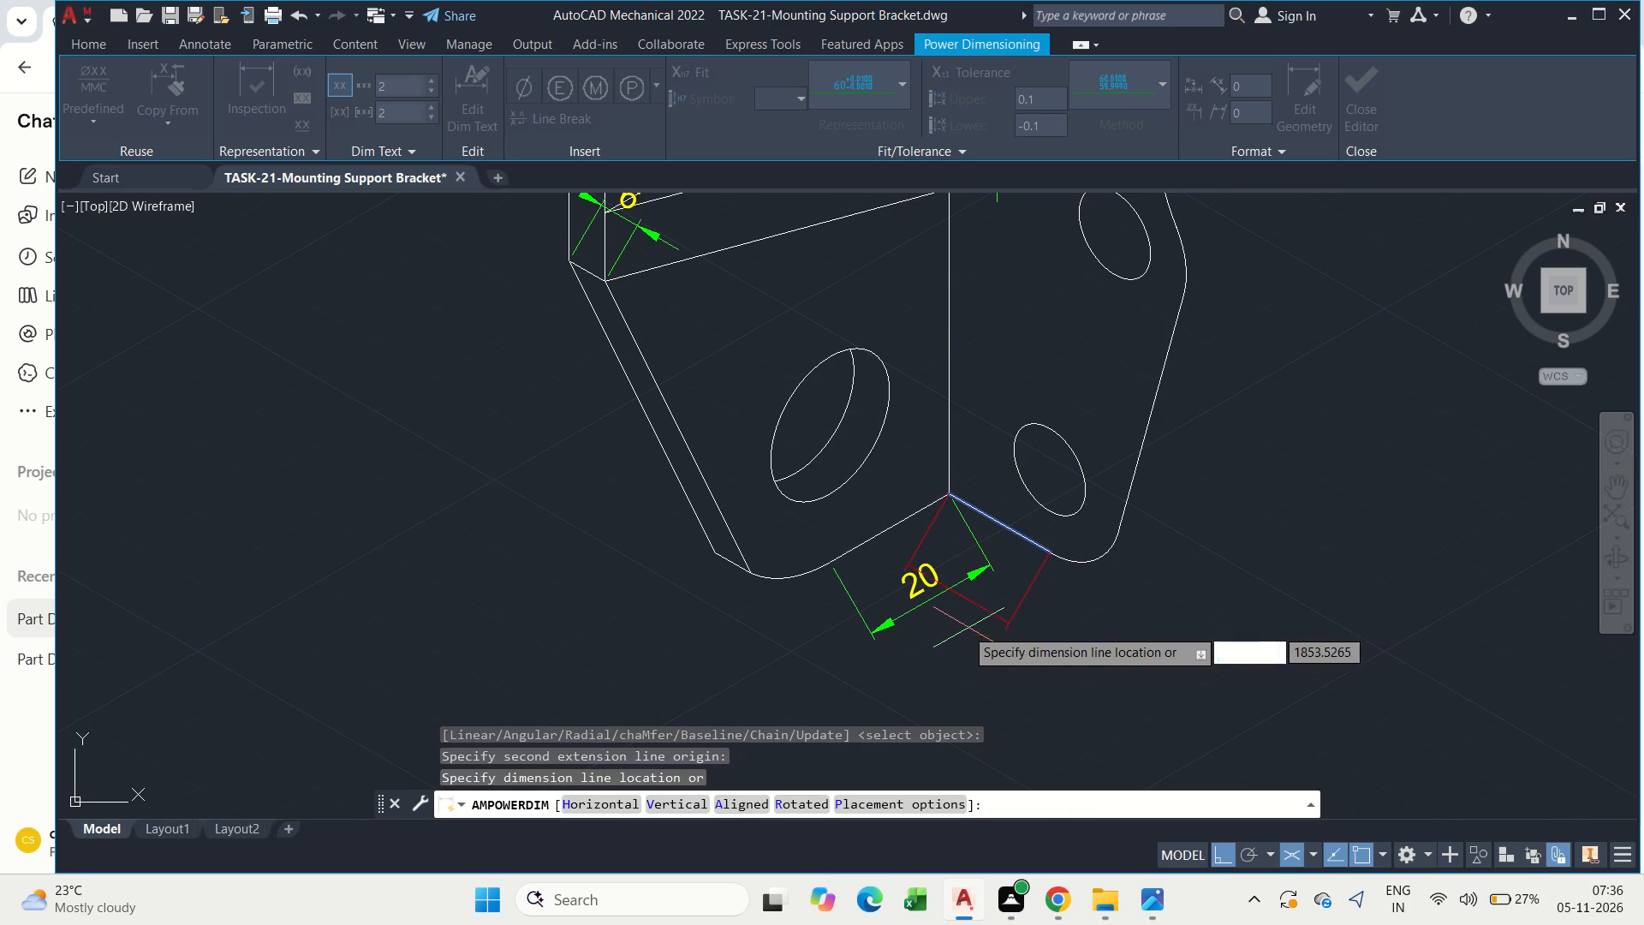
left_click(958, 623)
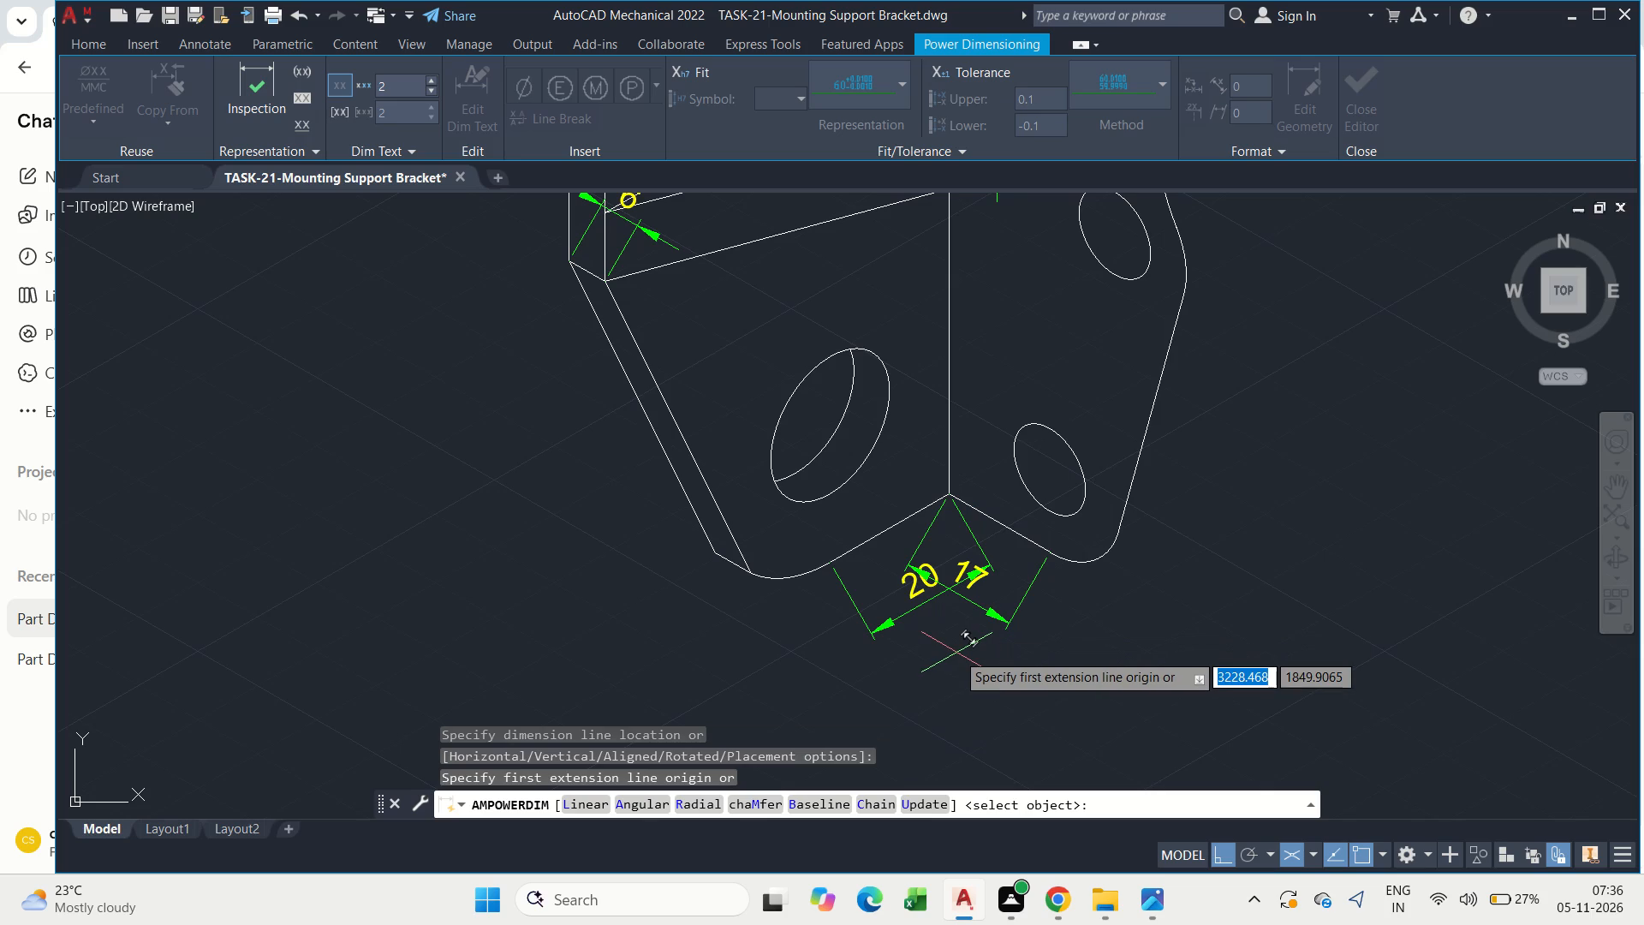
Add a vertical power dimension from the side plate's lowest hole centre up to the isometric level of the next hole's centre, outside the plate.
left_click(1049, 471)
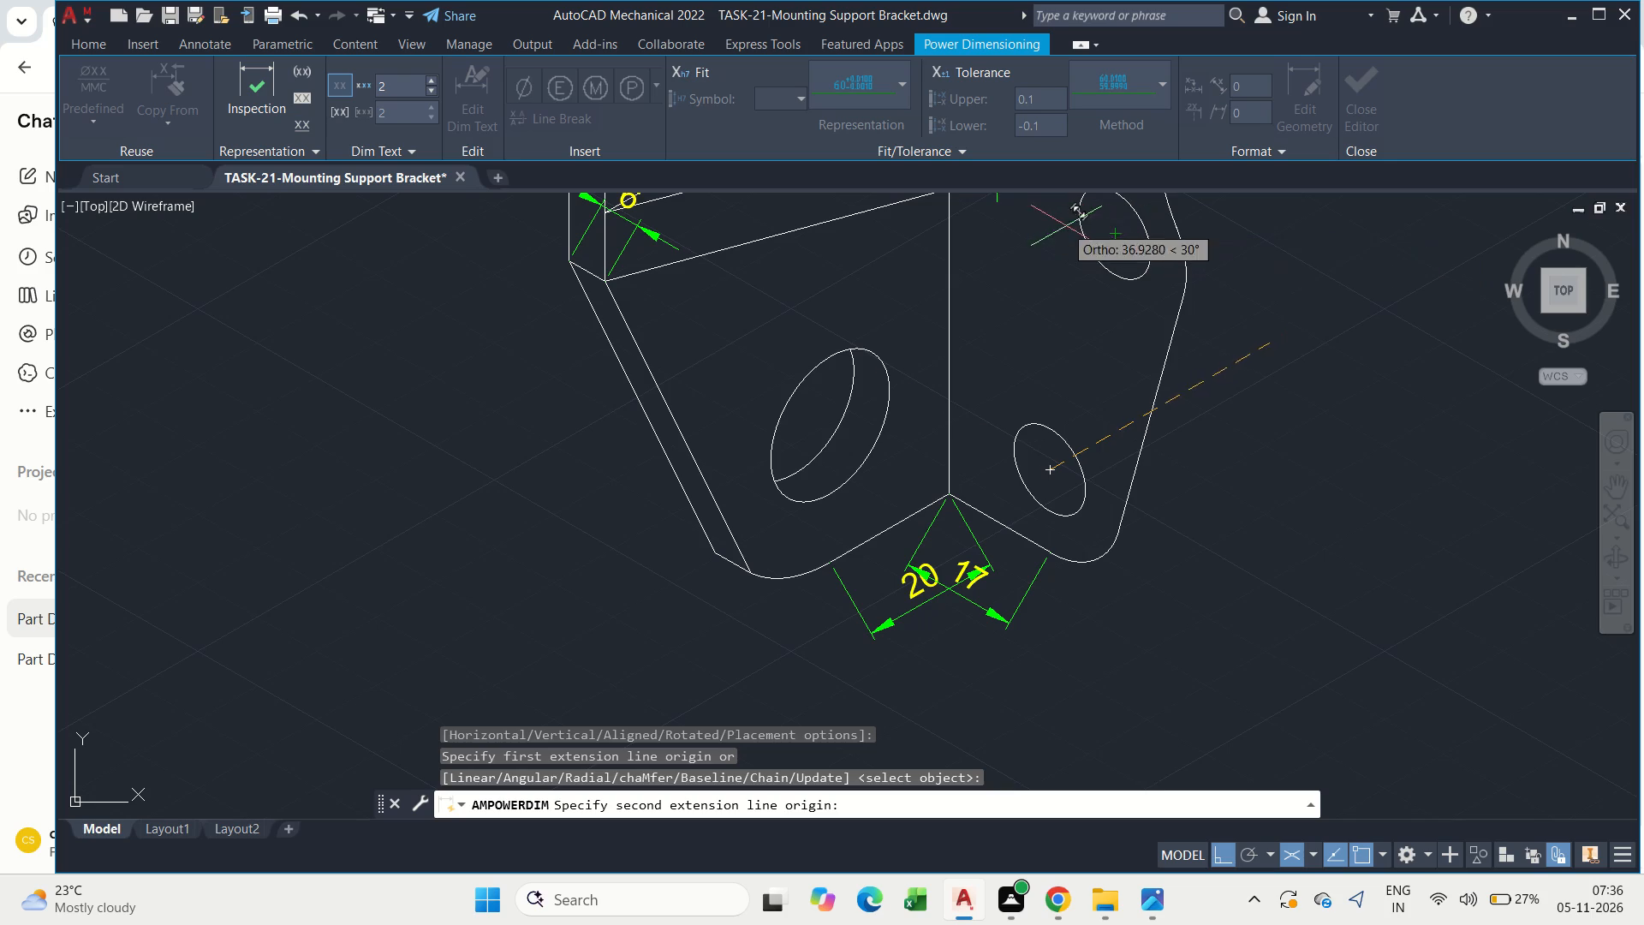
middle_click_drag(1027, 216, 1013, 287)
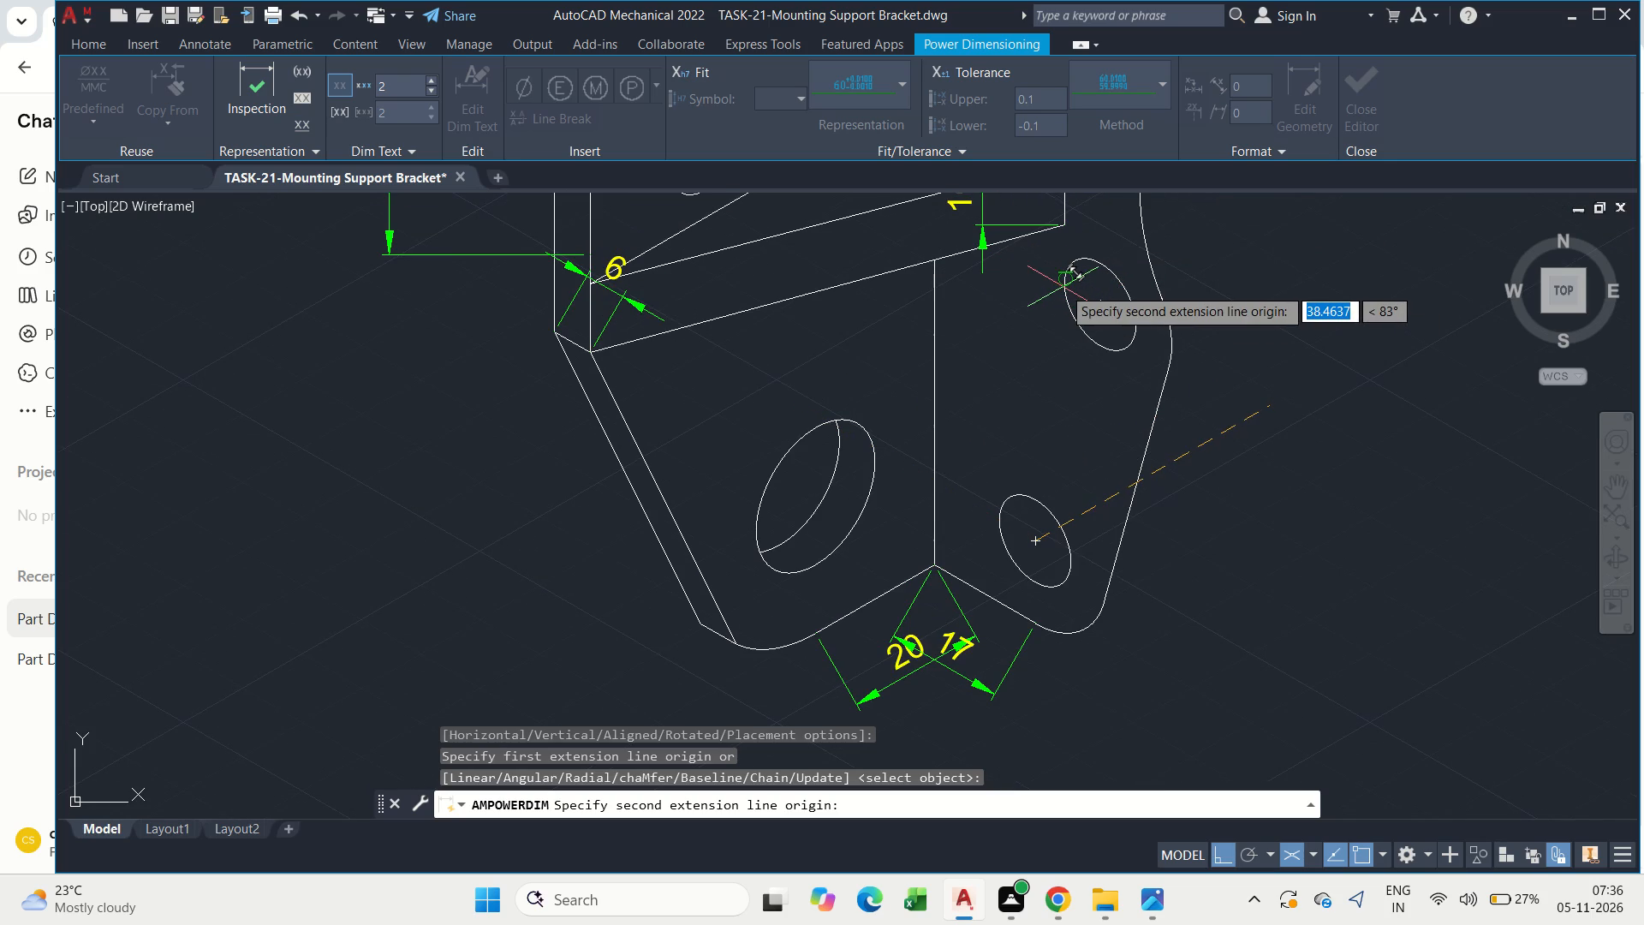
key("F5")
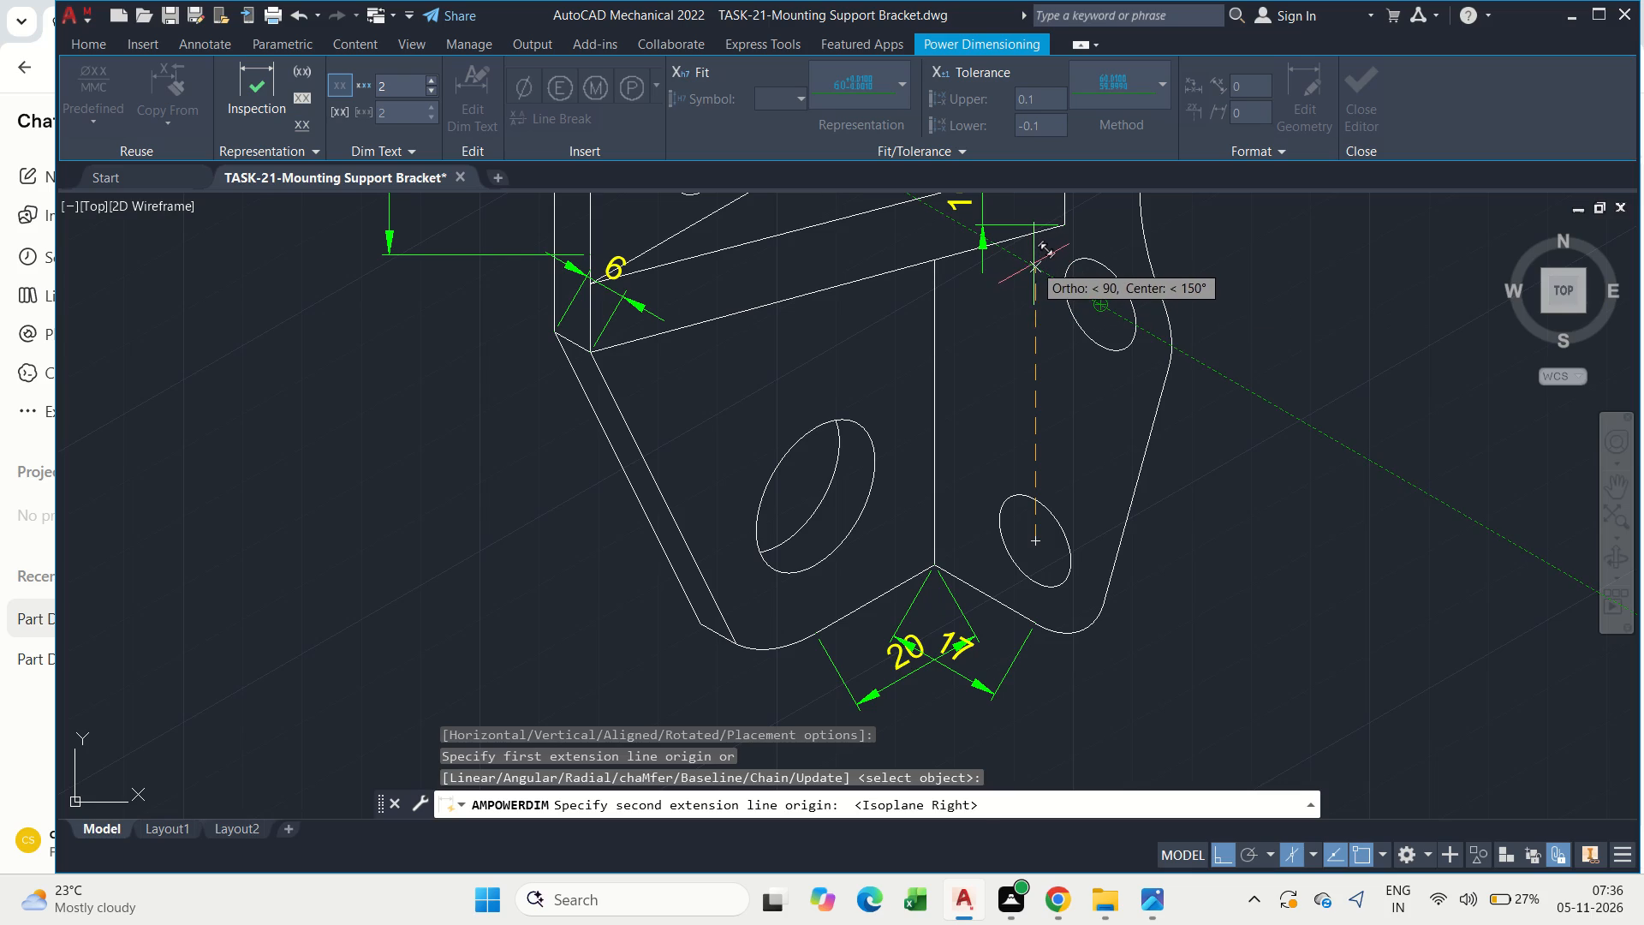
left_click(1033, 265)
left_click(1291, 462)
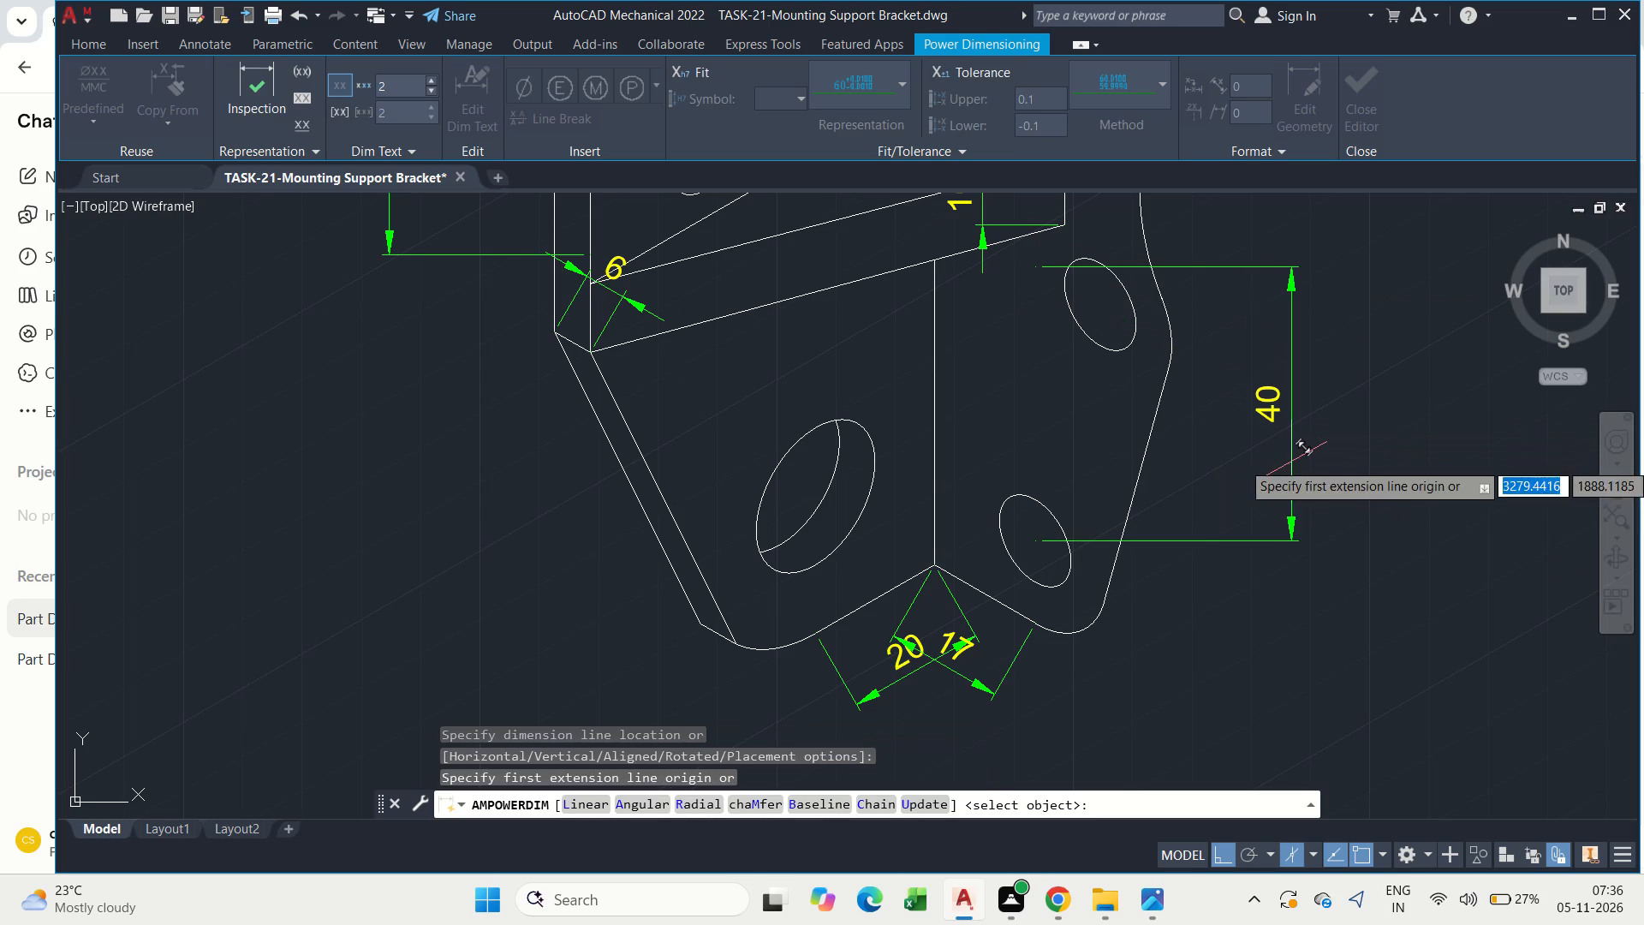
key("Escape")
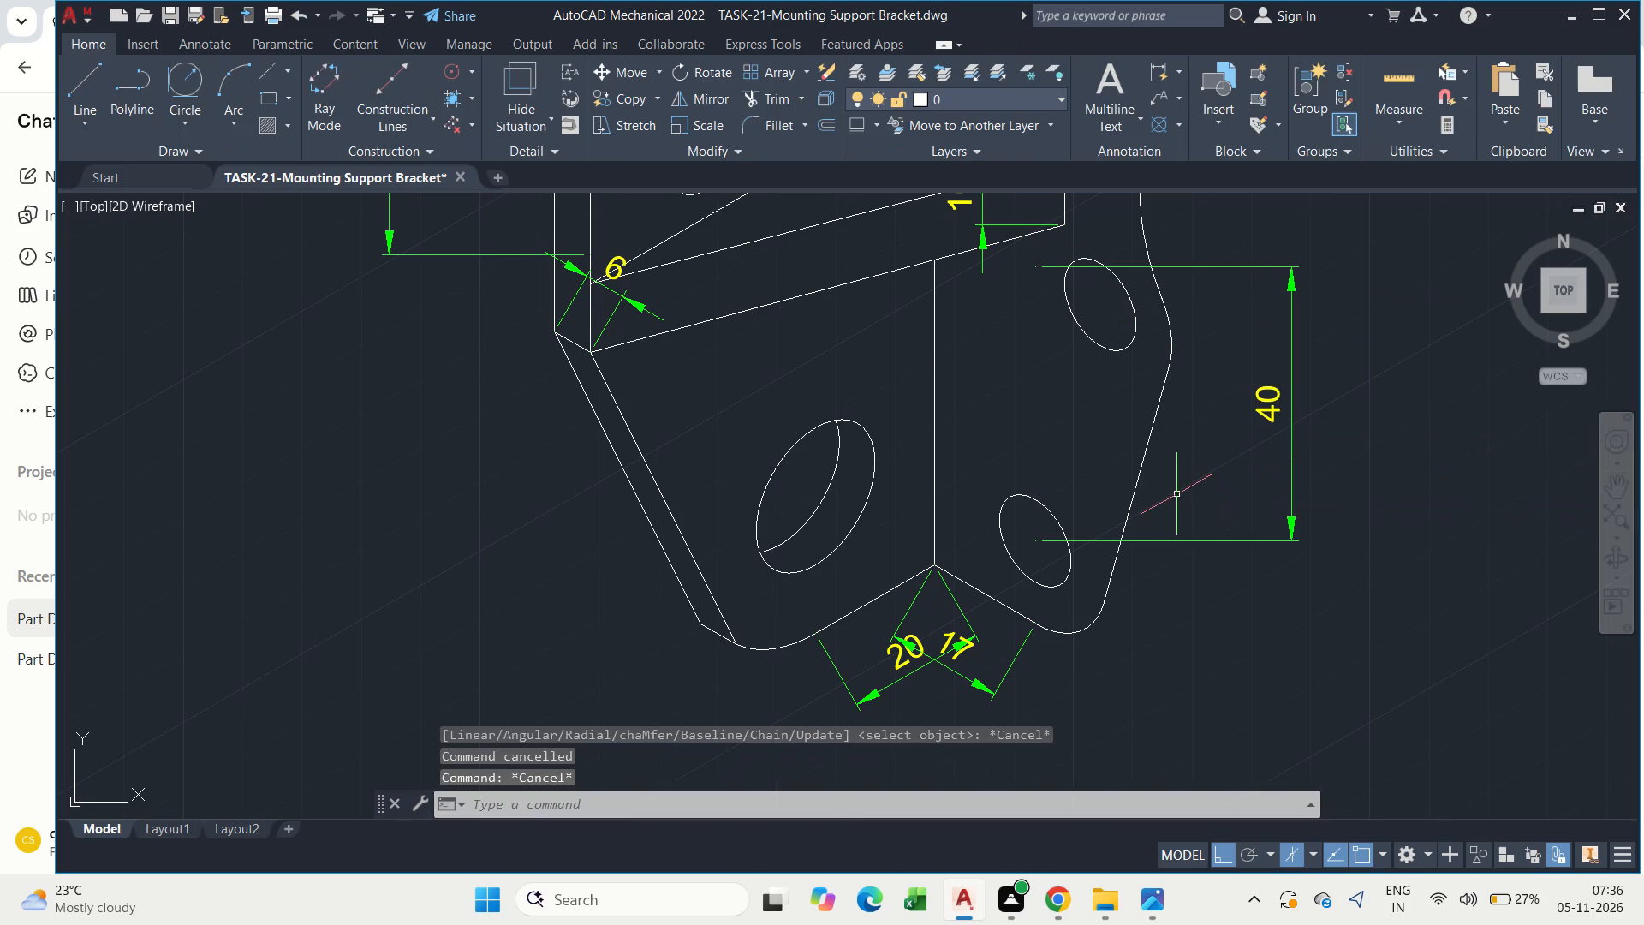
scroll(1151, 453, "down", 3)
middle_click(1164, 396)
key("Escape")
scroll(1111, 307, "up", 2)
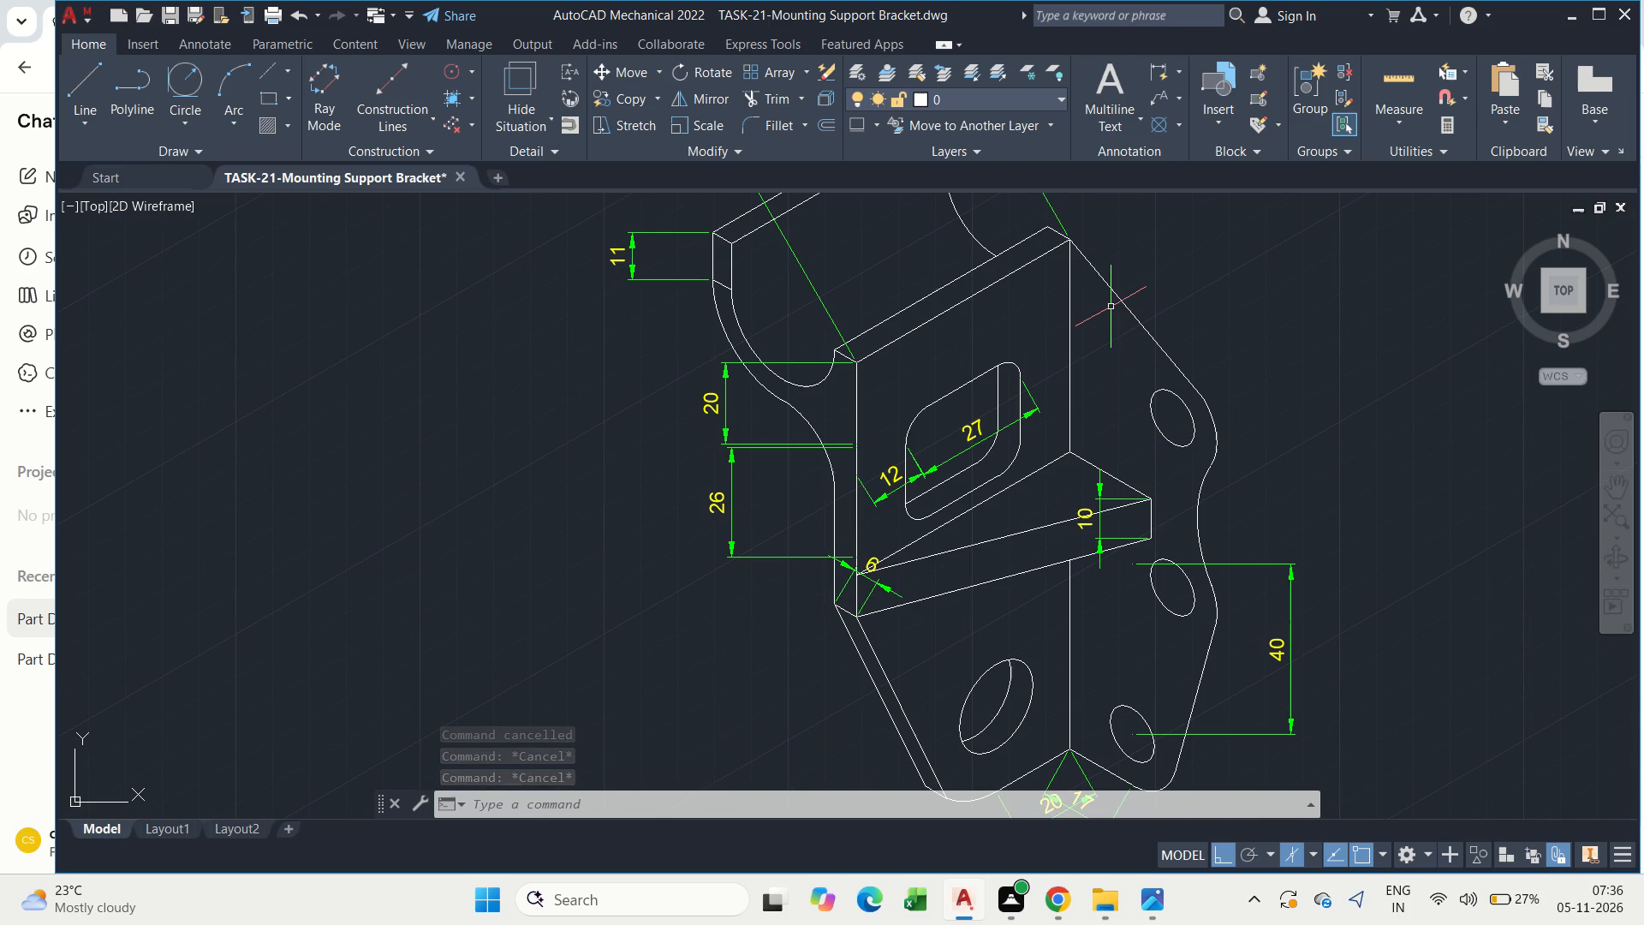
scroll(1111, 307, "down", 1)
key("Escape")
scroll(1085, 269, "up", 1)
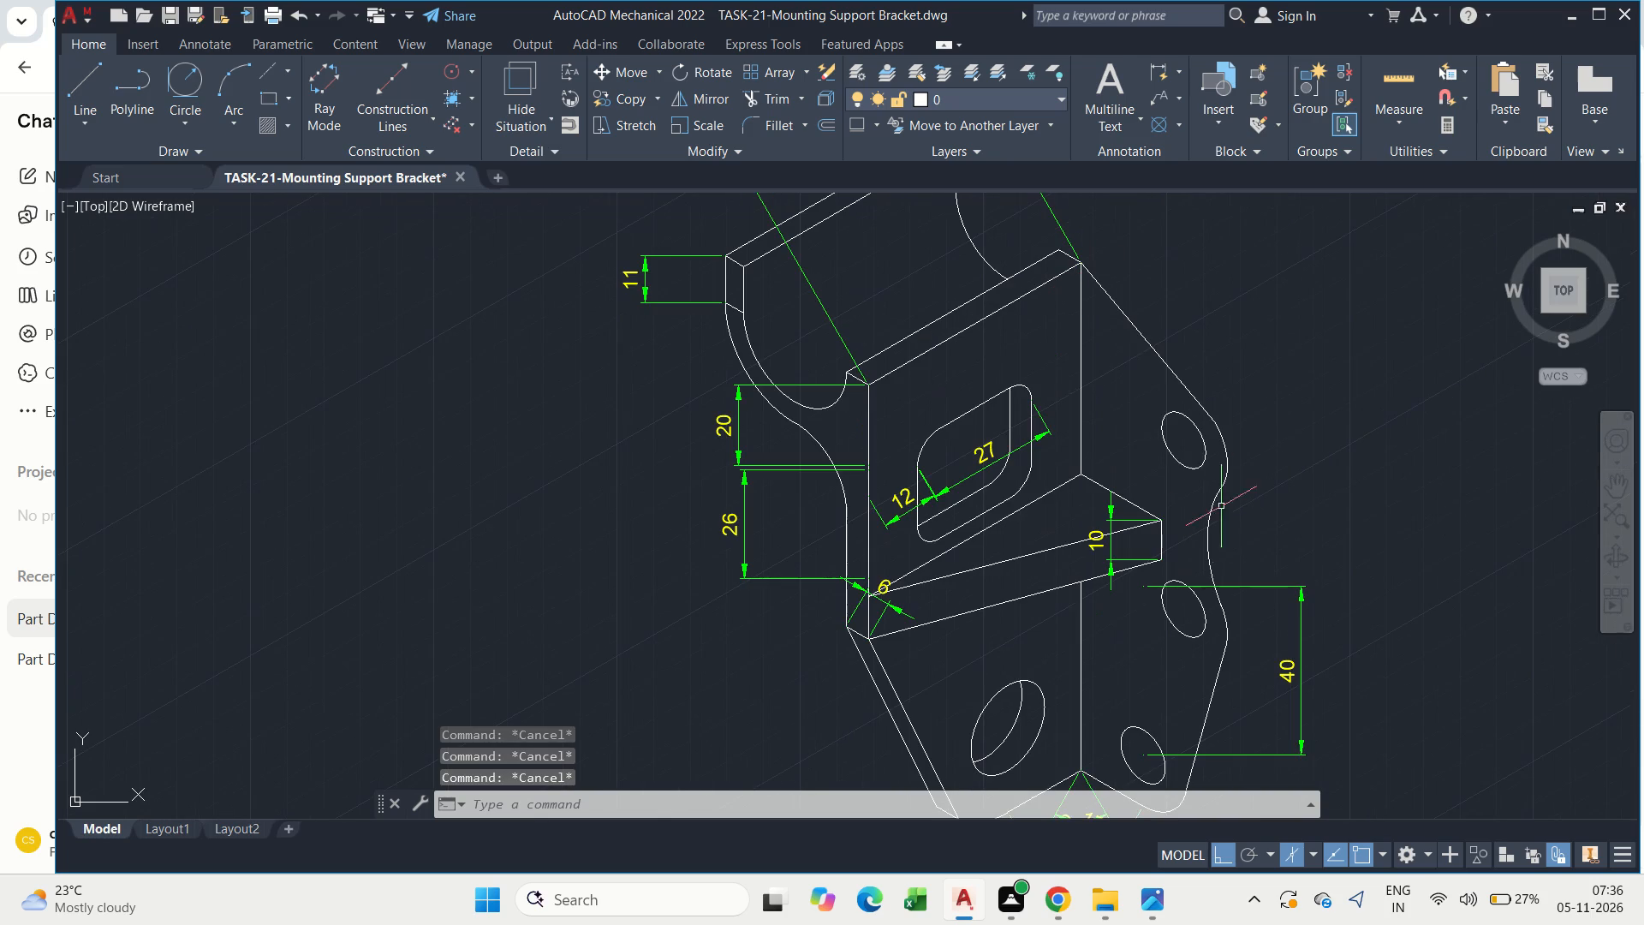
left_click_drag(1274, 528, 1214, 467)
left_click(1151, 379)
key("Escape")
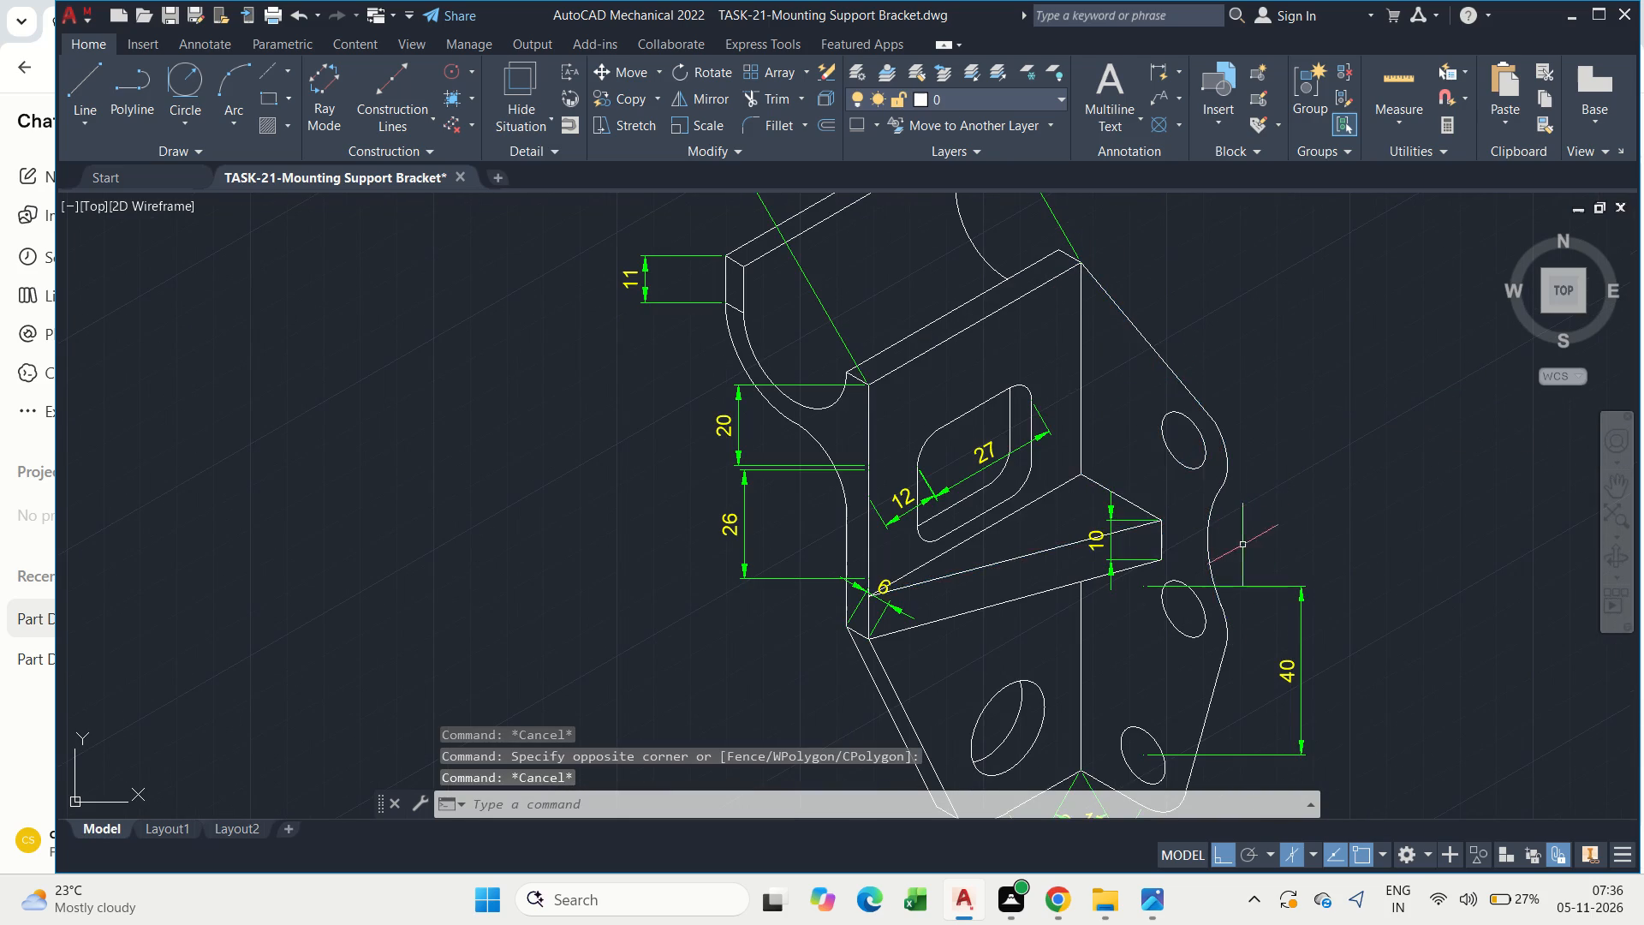
Delete the vertical 40 dimension between the side plate's two lower holes.
middle_click_drag(1240, 545, 1172, 409)
left_click_drag(1270, 568, 1244, 554)
left_click(1191, 499)
key("Delete")
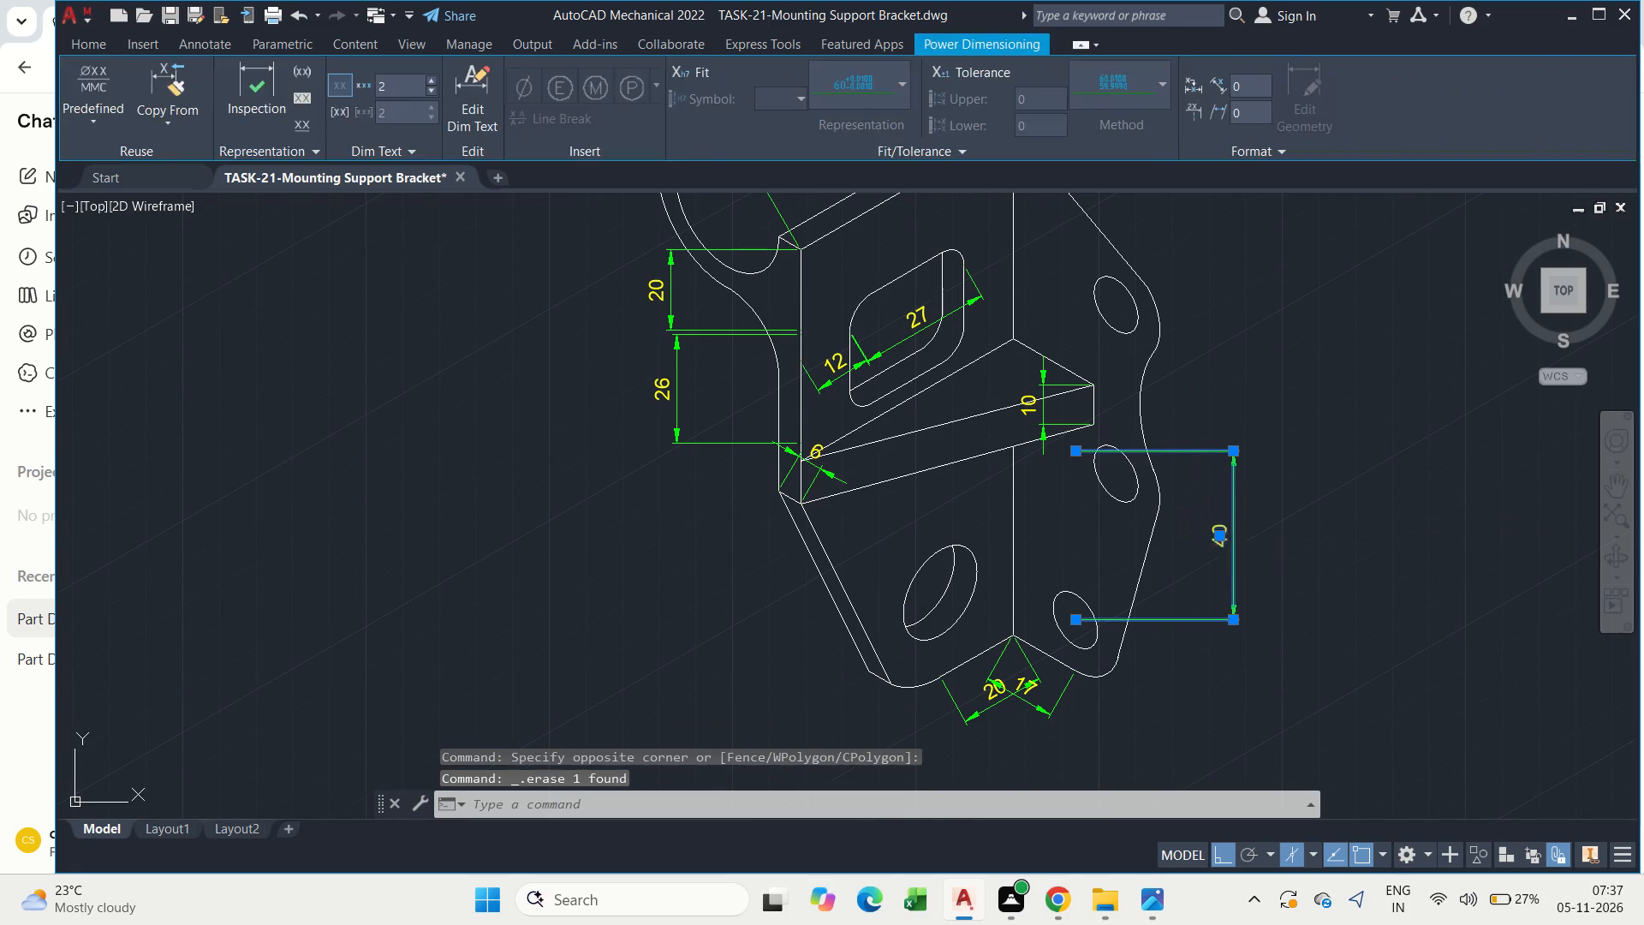
key("Escape")
key("Escape")
left_click(1251, 711)
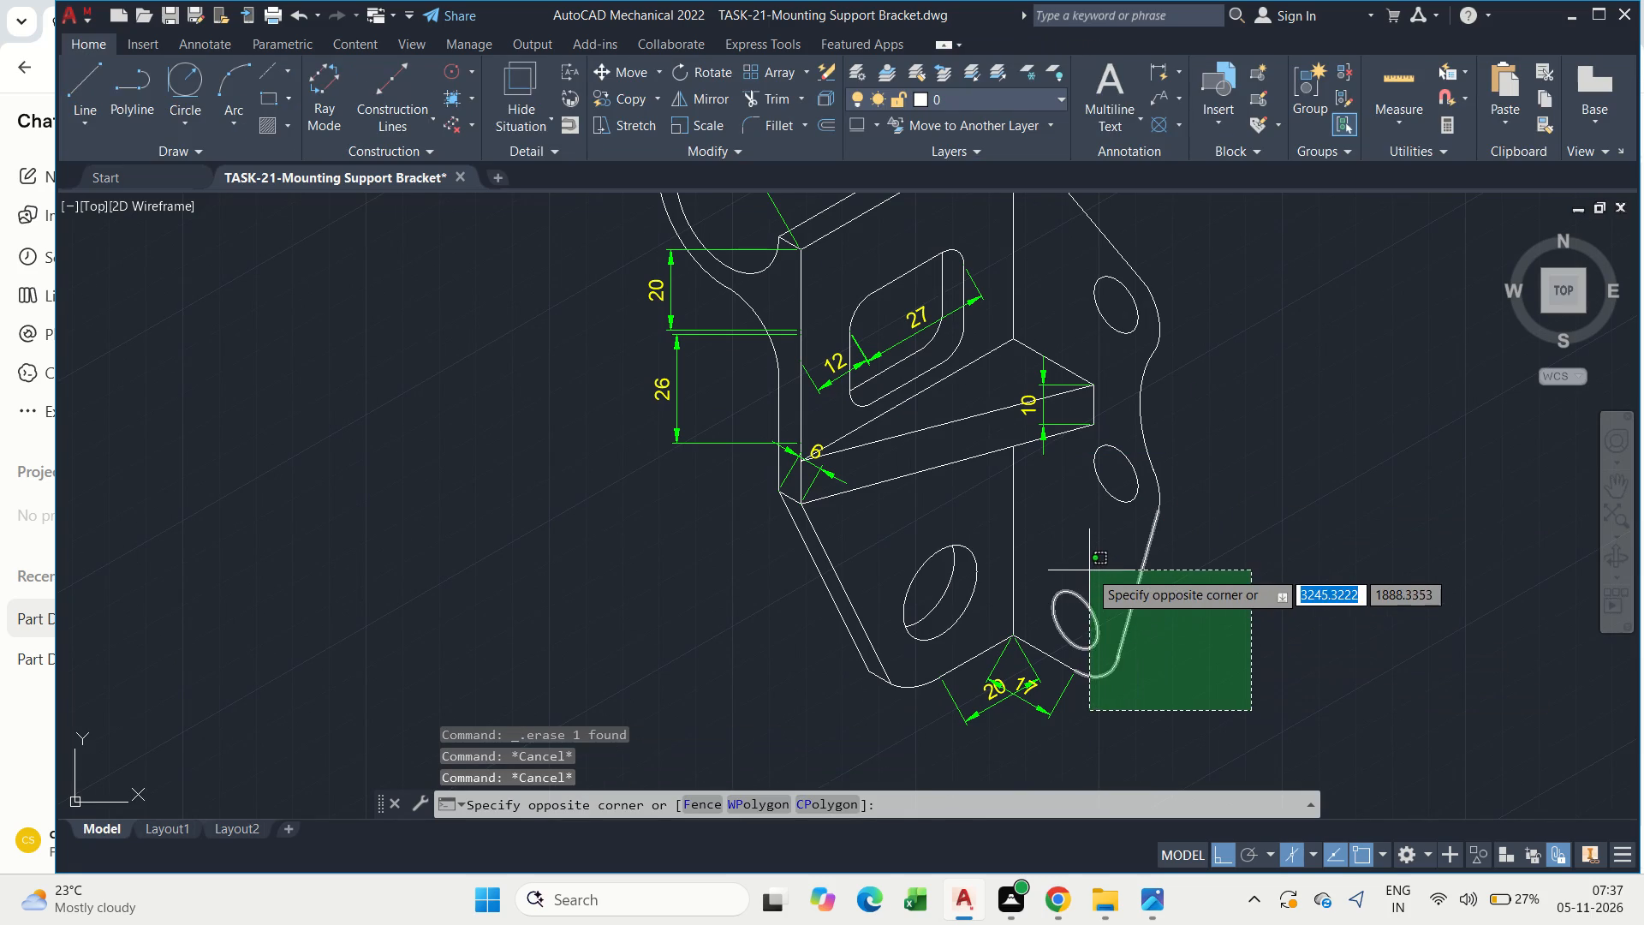
key("Escape")
key("Escape")
key("Escape")
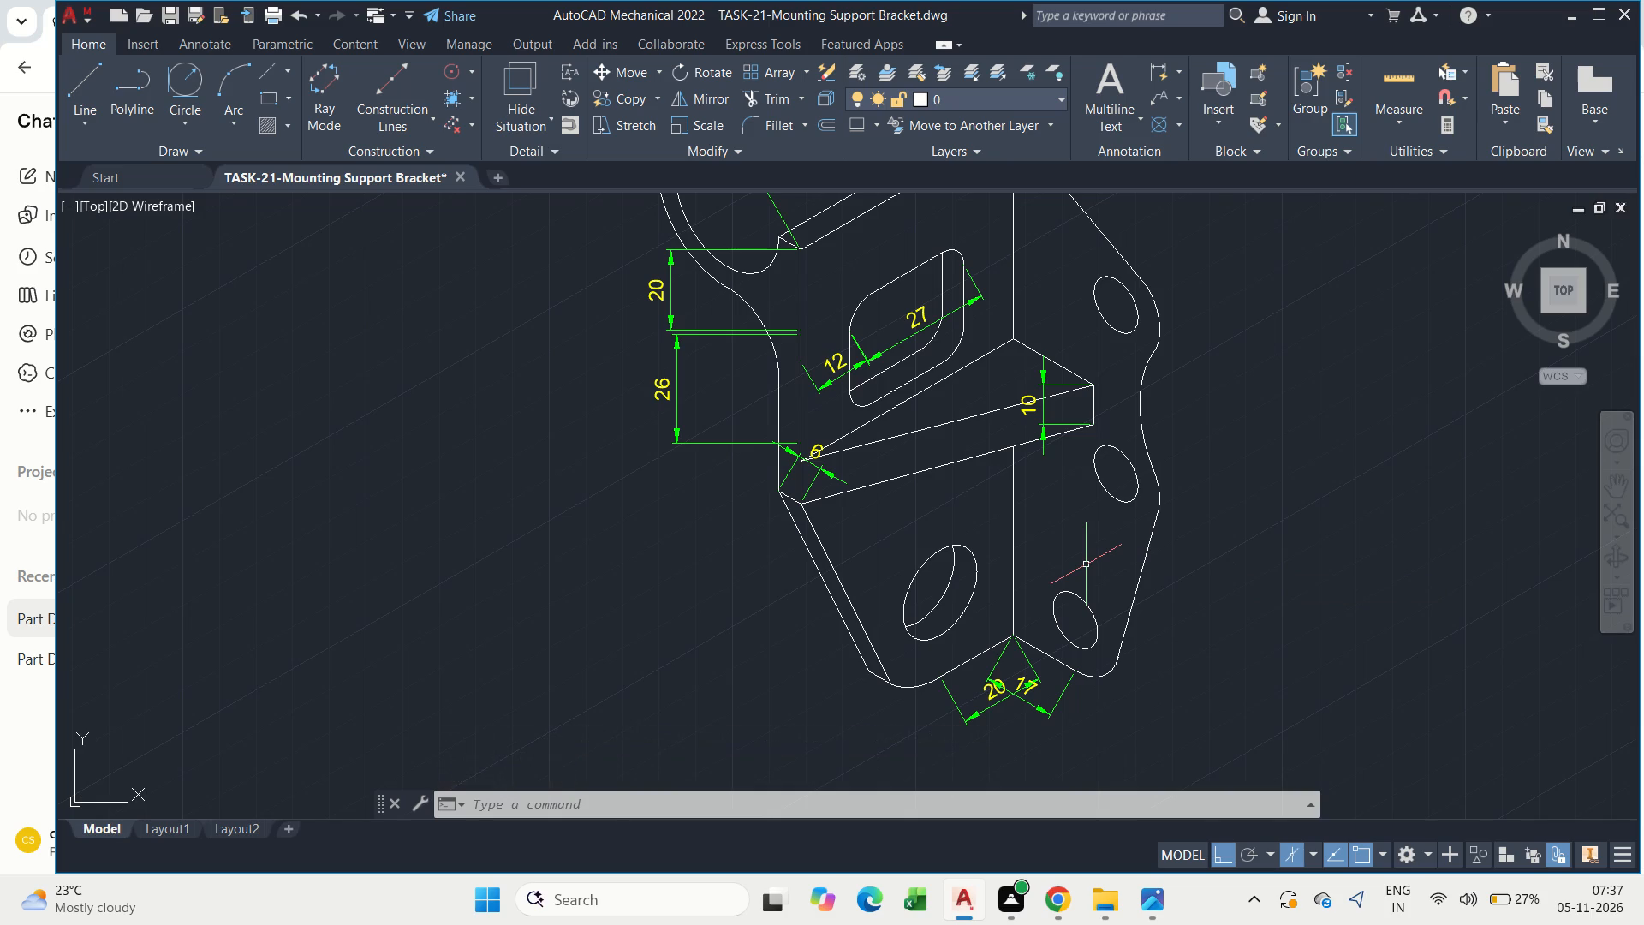
Look over the whole bracket and its dimensions, from the 58 dimension at the top down to the lower holes.
middle_click_drag(896, 405, 976, 588)
scroll(976, 588, "down", 1)
middle_click(998, 656)
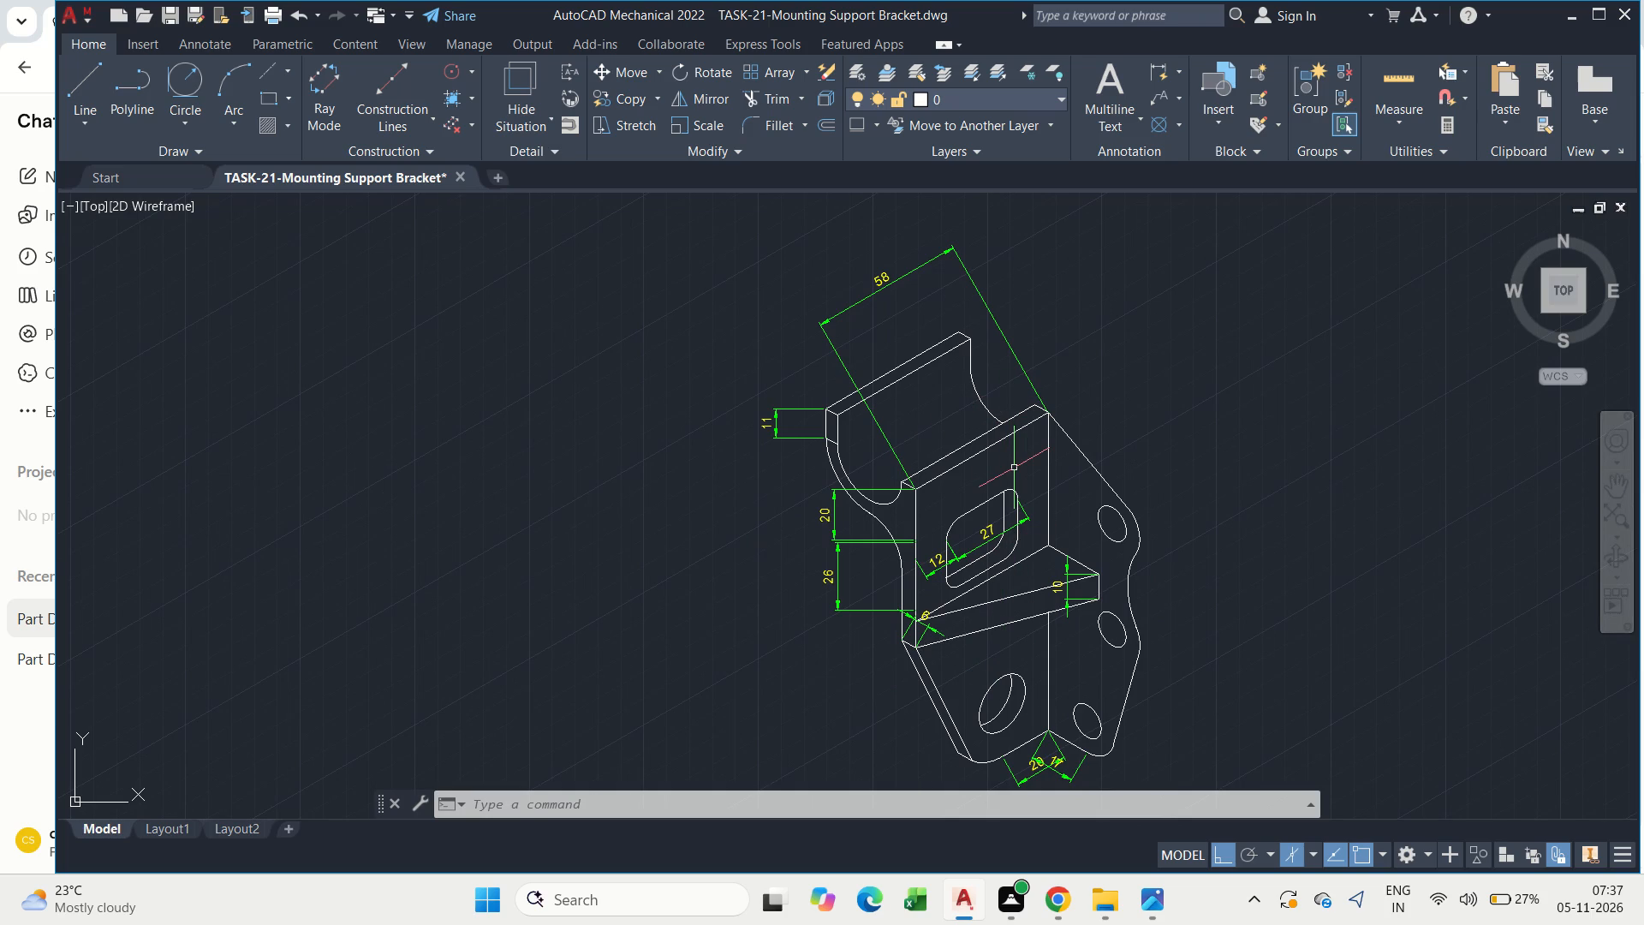
scroll(858, 301, "up", 1)
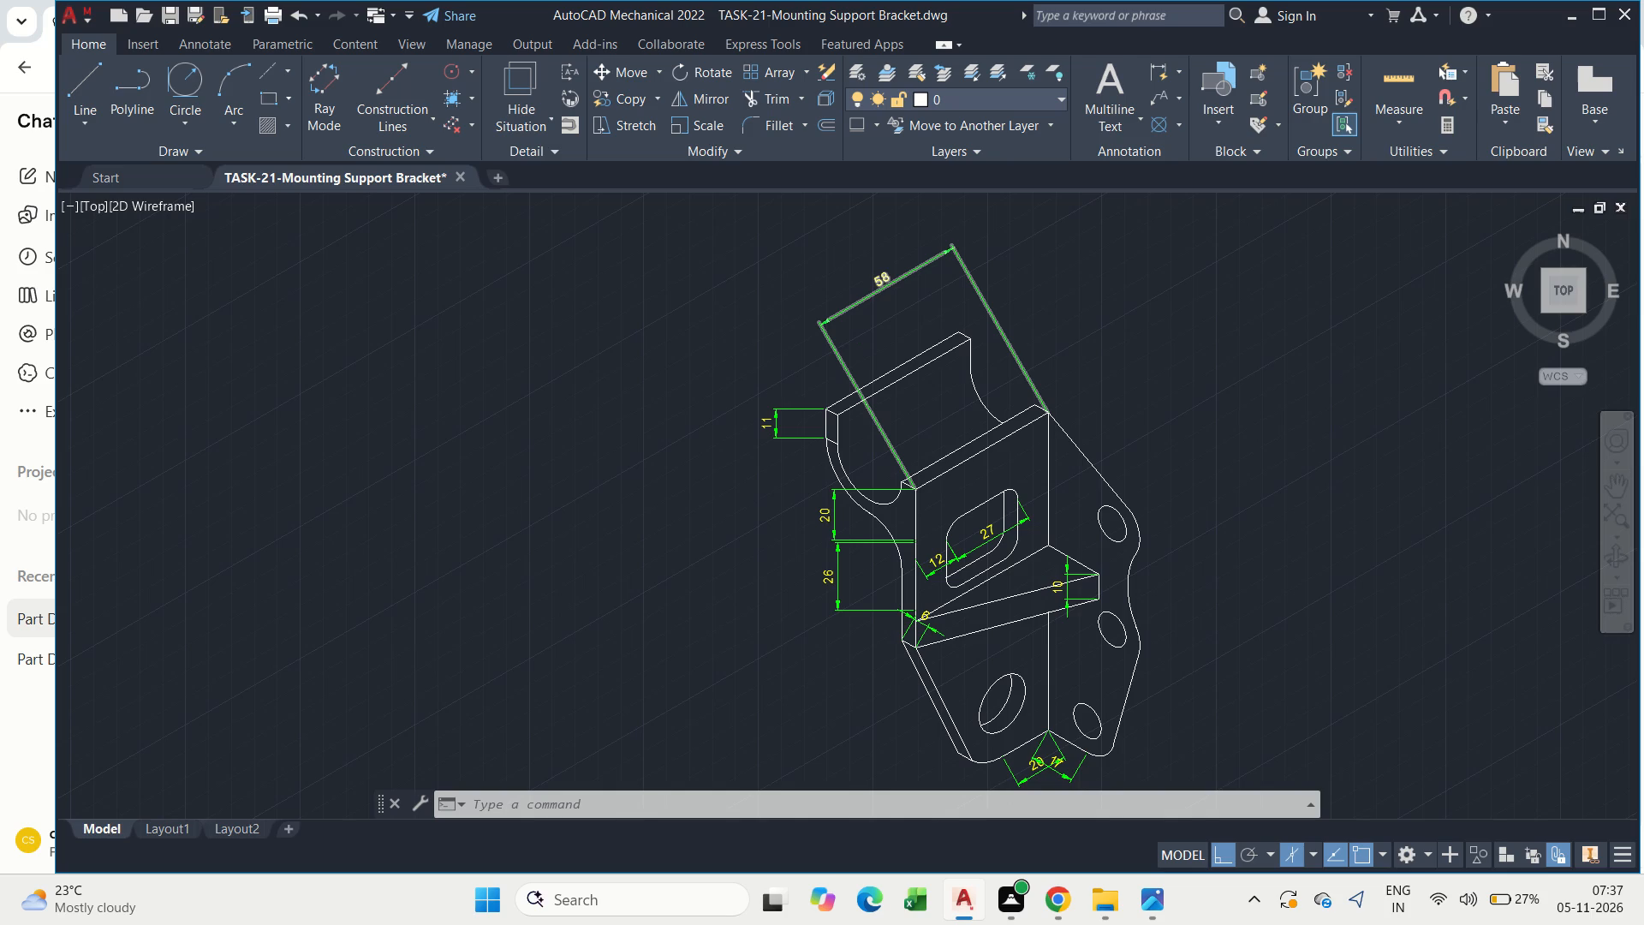
scroll(858, 301, "down", 1)
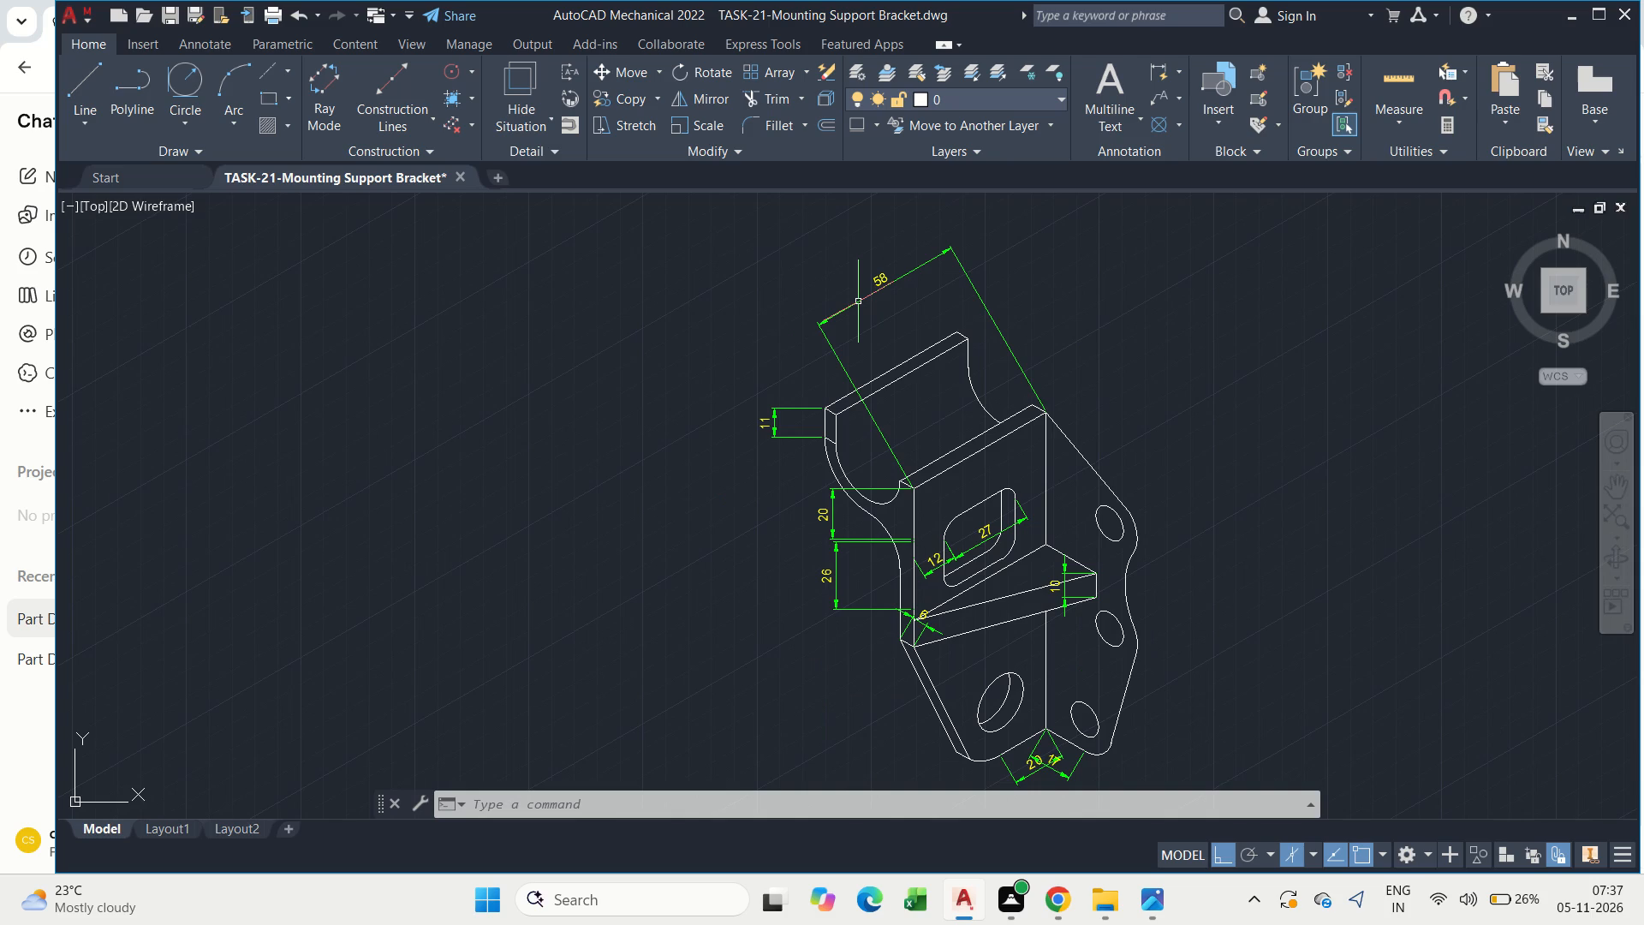
scroll(929, 414, "up", 1)
middle_click_drag(952, 375, 935, 449)
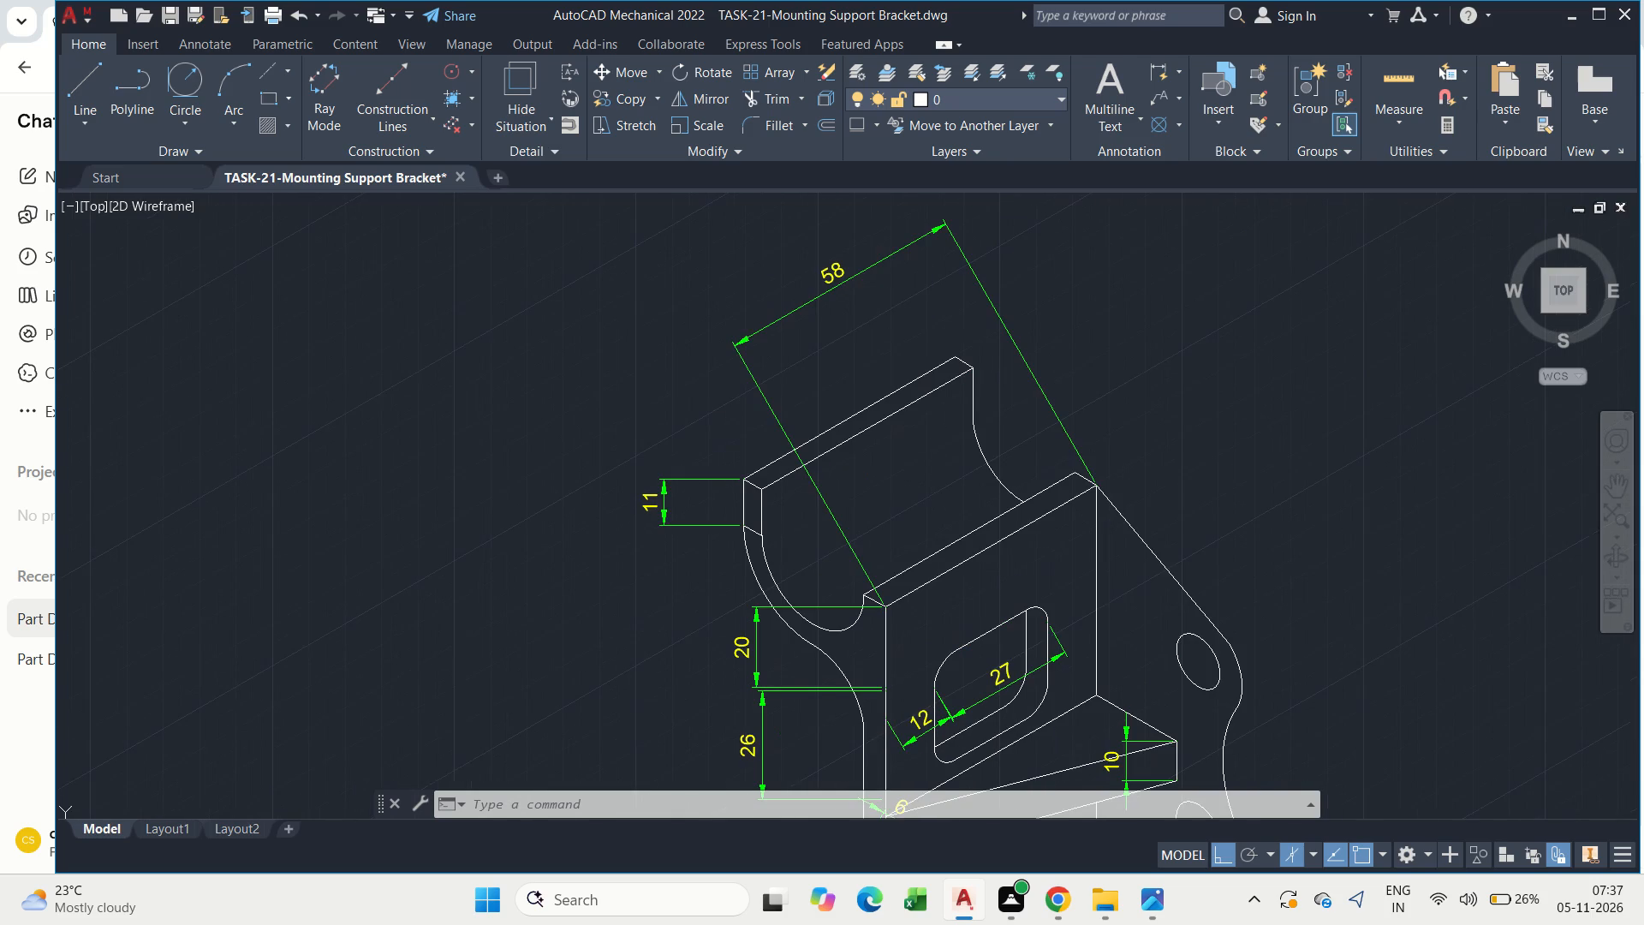
key("Escape")
middle_click_drag(1045, 526, 928, 325)
scroll(928, 325, "down", 1)
key("Escape")
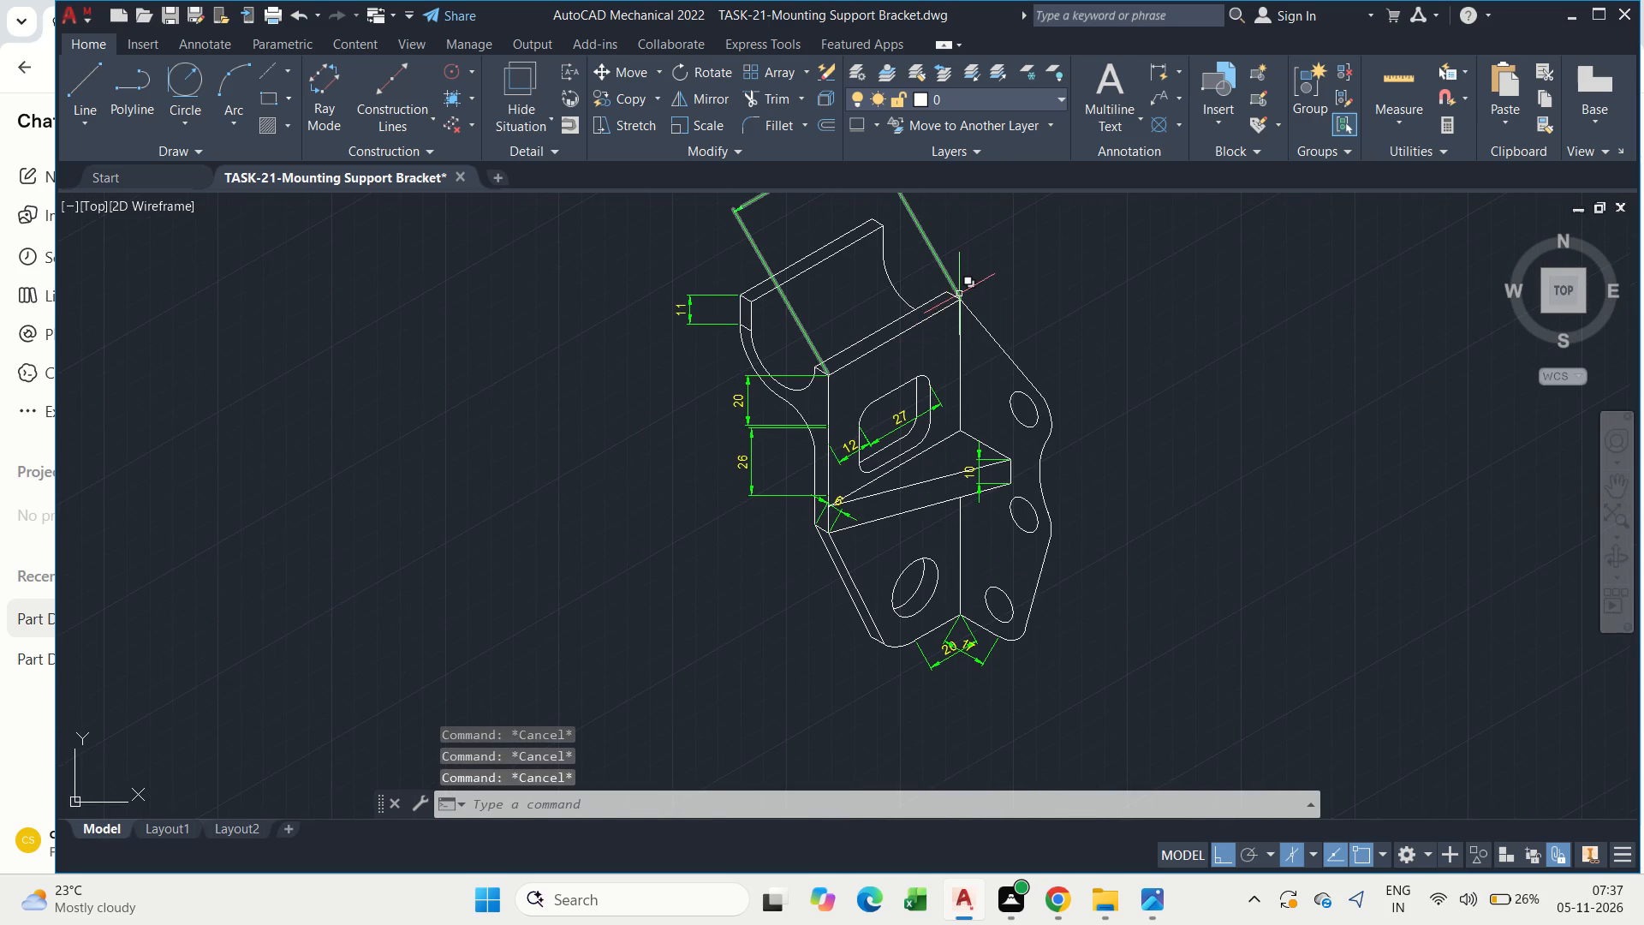
Copy the side plate's outer outline, sloping edge, three holes and the web's short end edge by 6 along the 30° isometric axis.
left_click_drag(963, 292, 1004, 367)
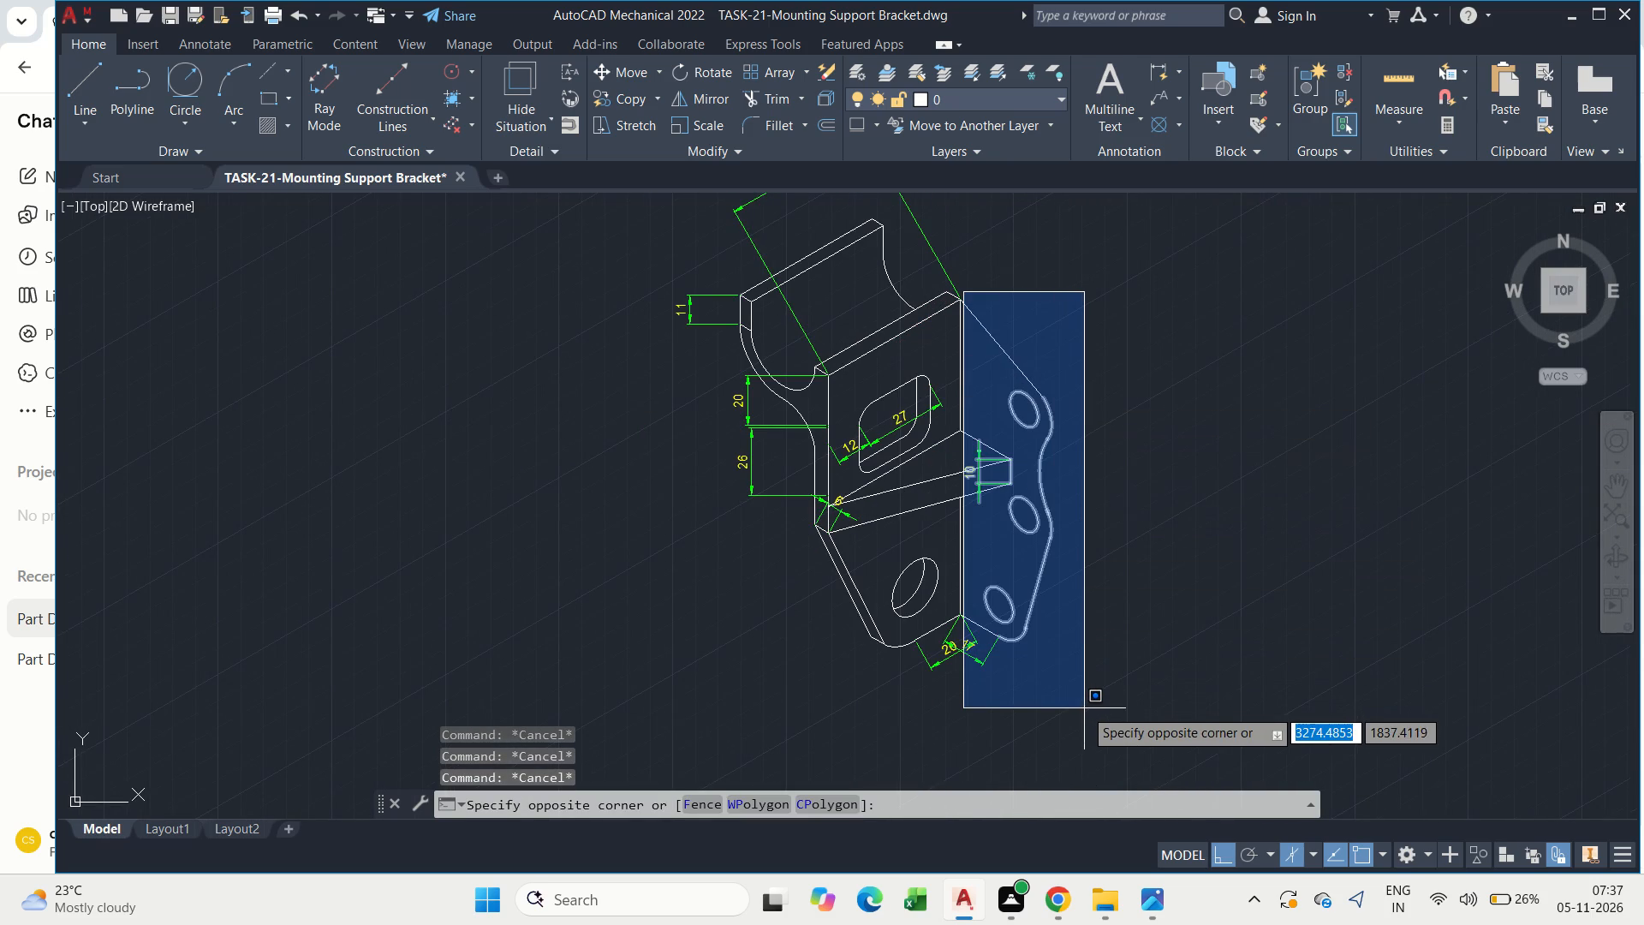
left_click(1084, 707)
scroll(994, 425, "up", 1)
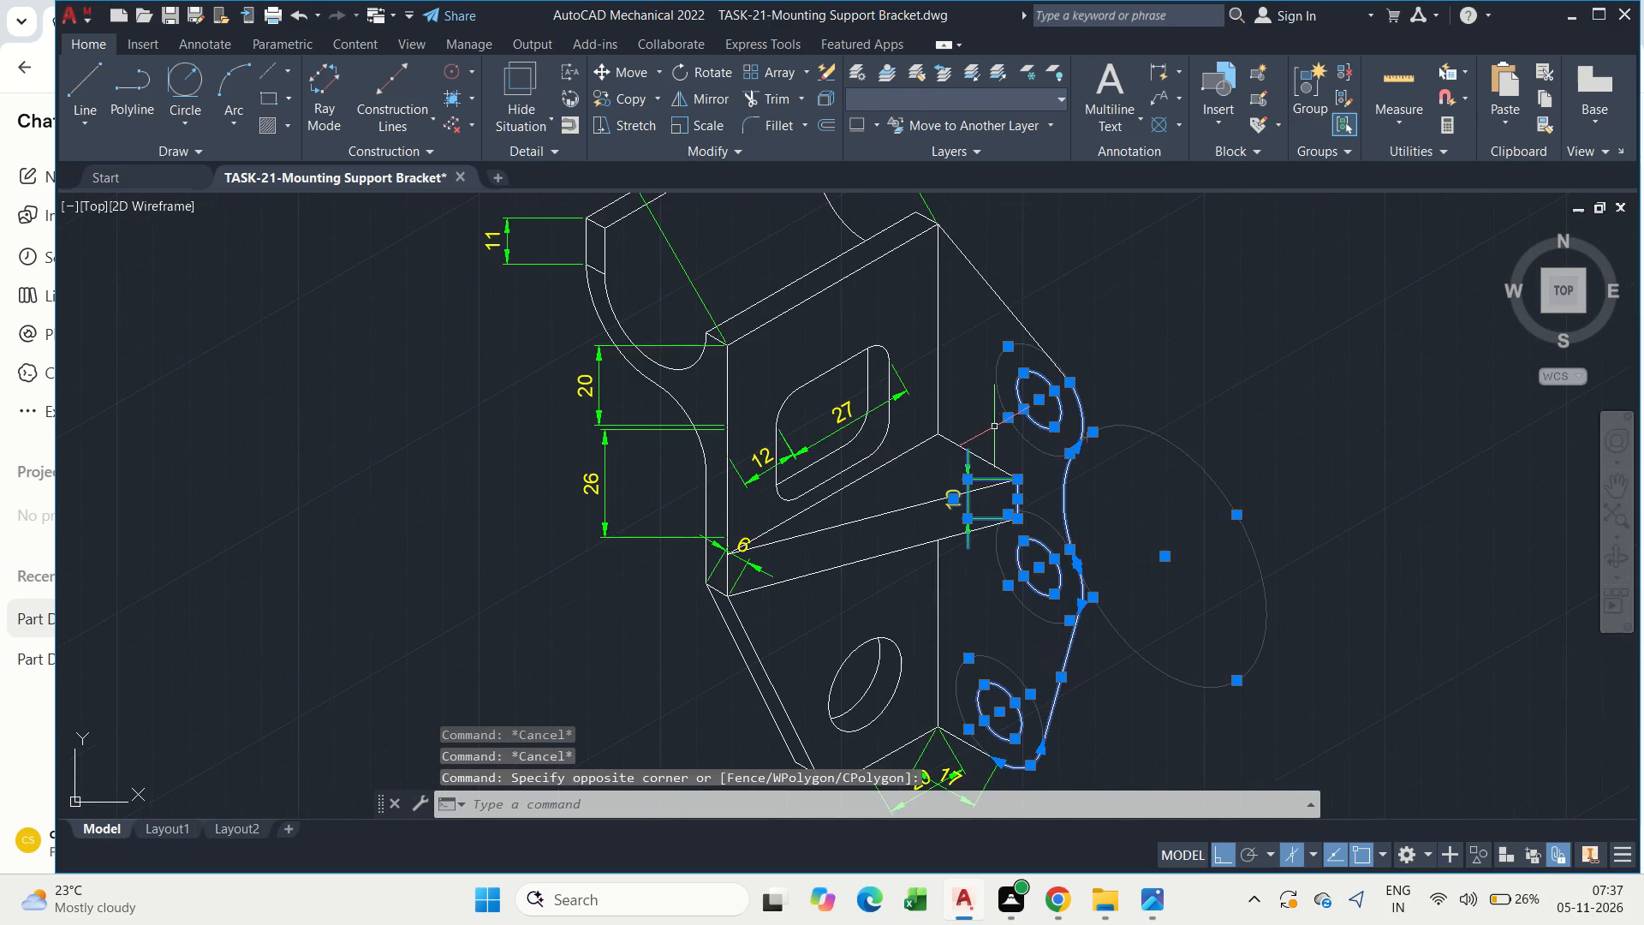
scroll(996, 466, "up", 2)
left_click_drag(981, 511, 957, 495, "shift")
left_click(926, 468, "shift")
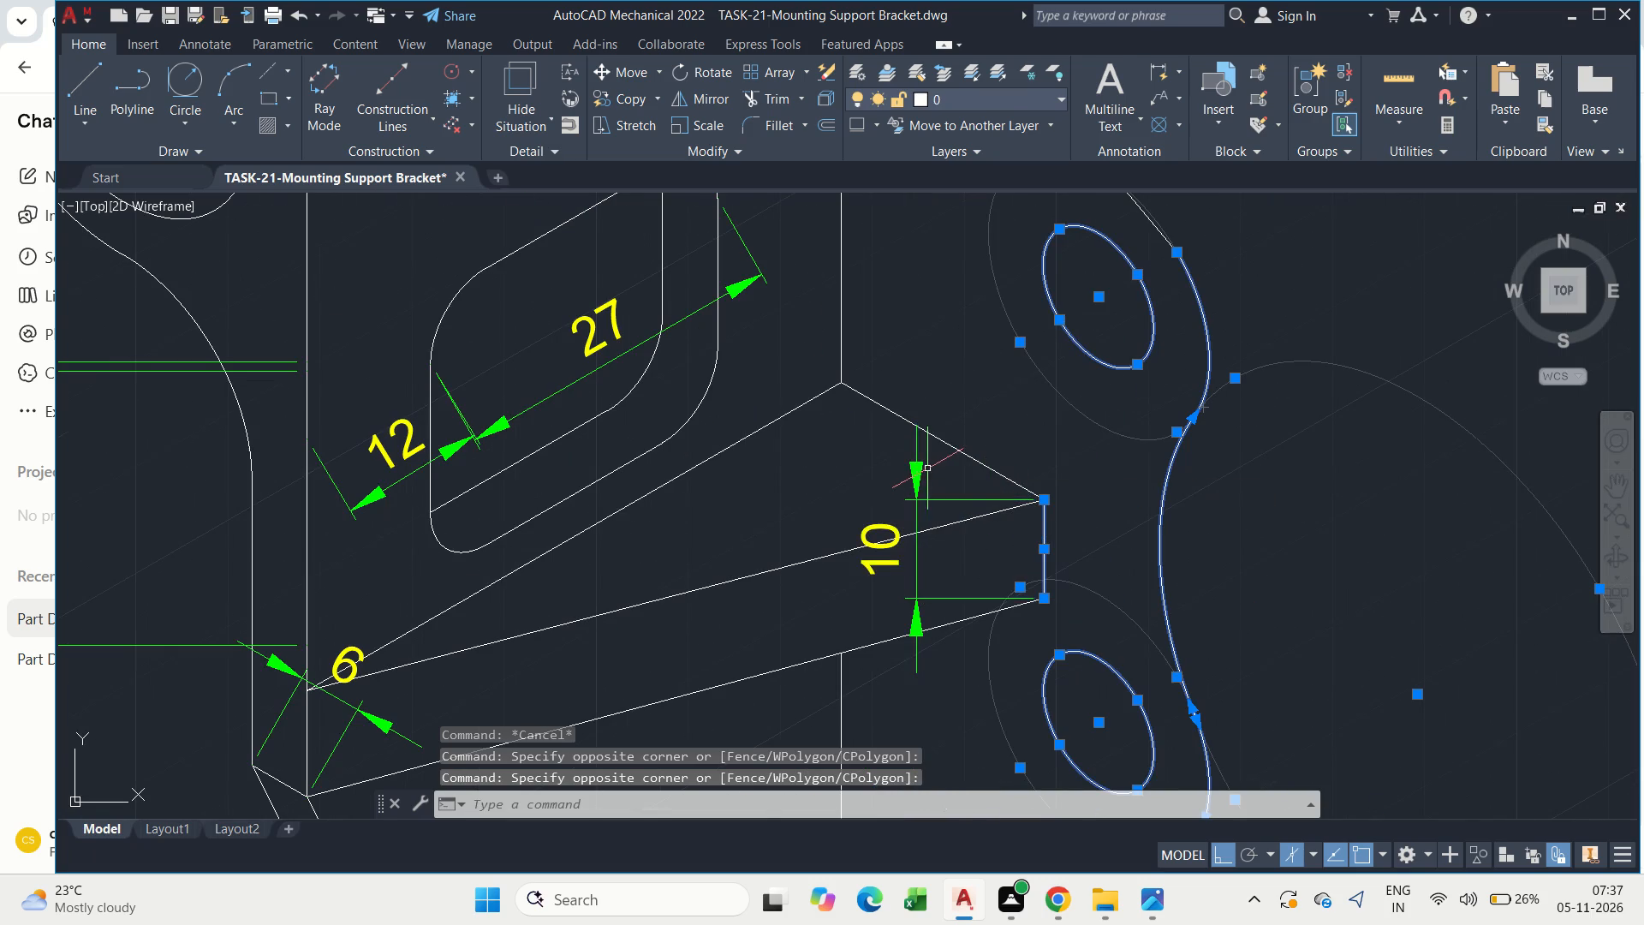
scroll(928, 468, "down", 3)
scroll(925, 368, "up", 2)
left_click_drag(949, 386, 938, 349, "shift")
left_click(932, 271, "shift")
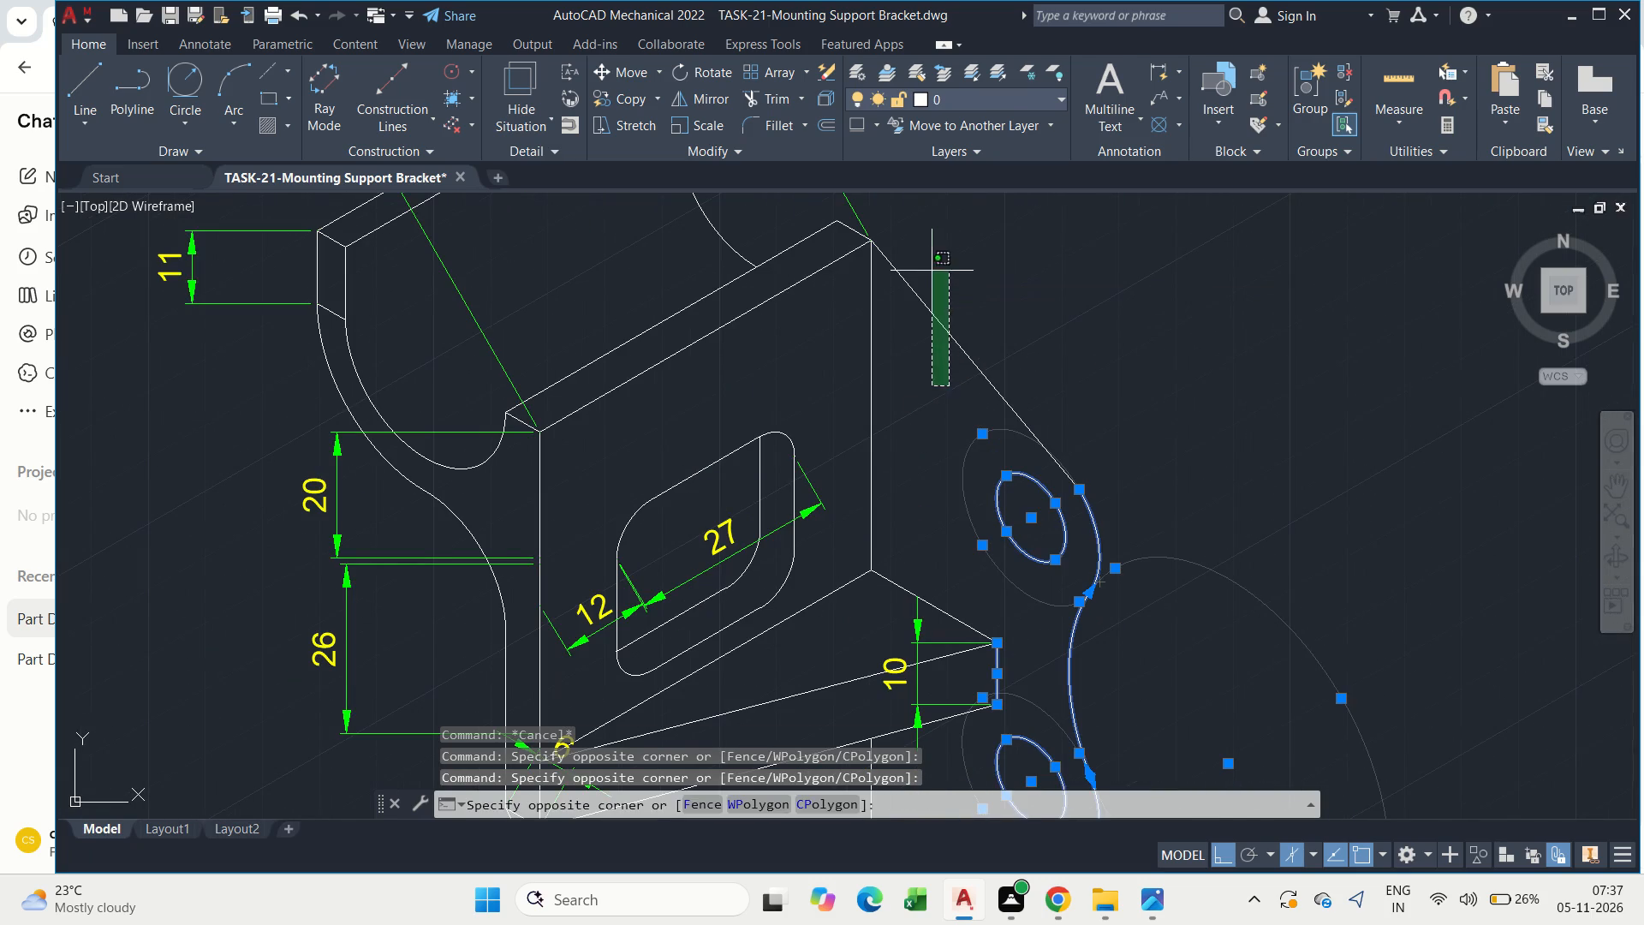
left_click_drag(962, 406, 956, 388)
left_click(944, 295)
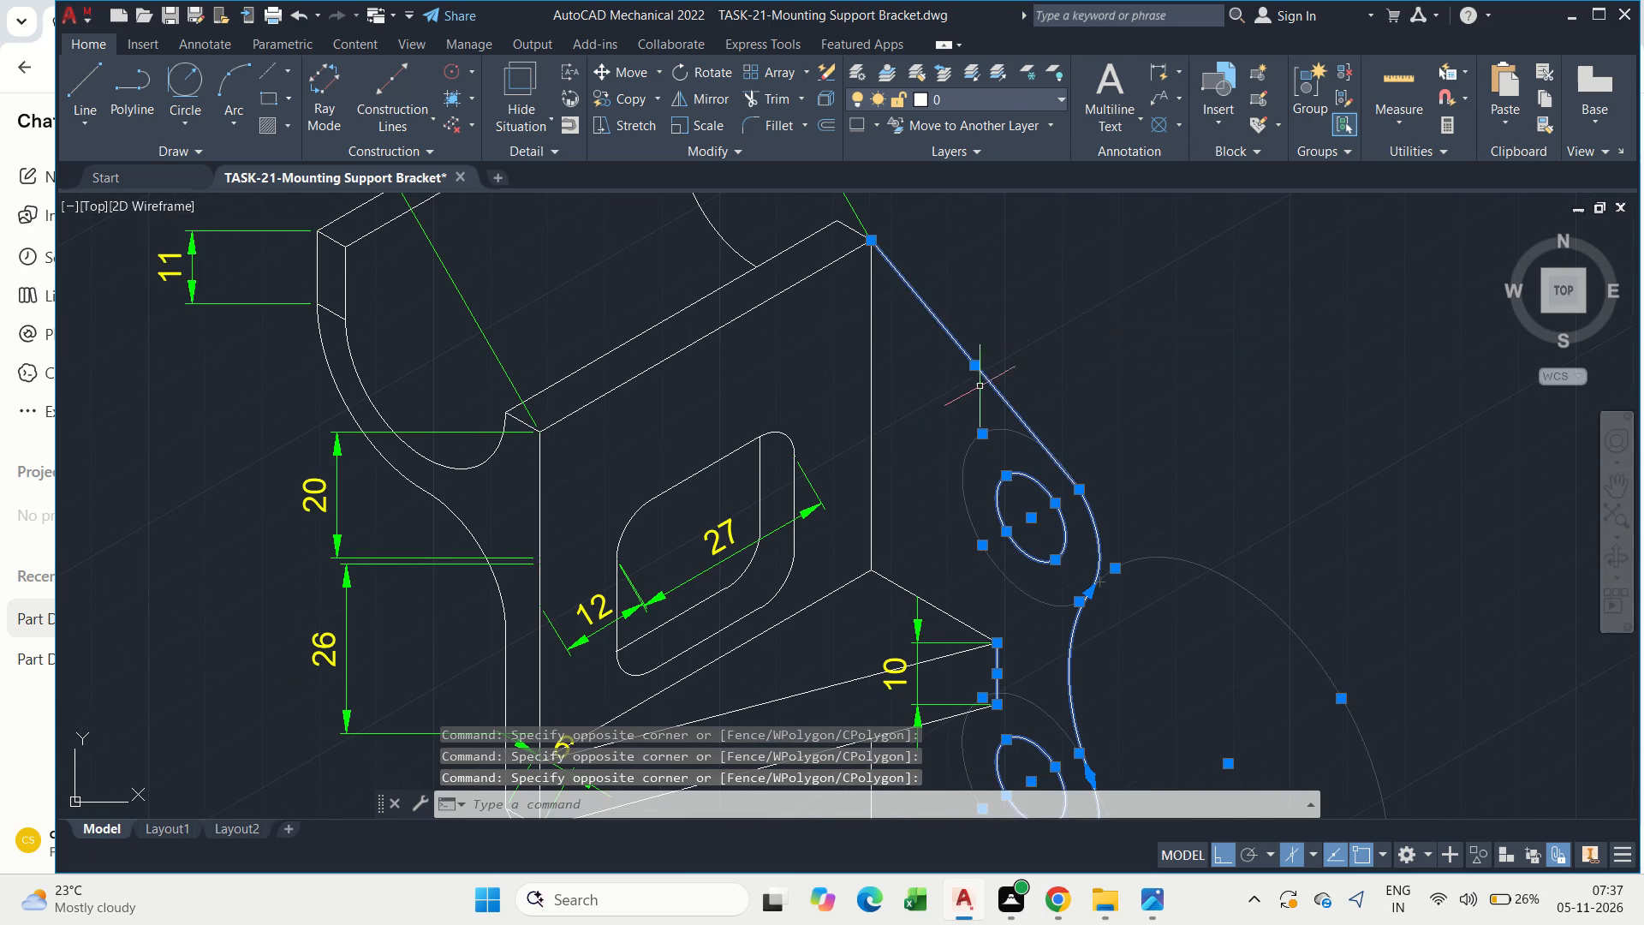
scroll(984, 399, "down", 2)
scroll(1033, 618, "up", 2)
middle_click(1007, 639)
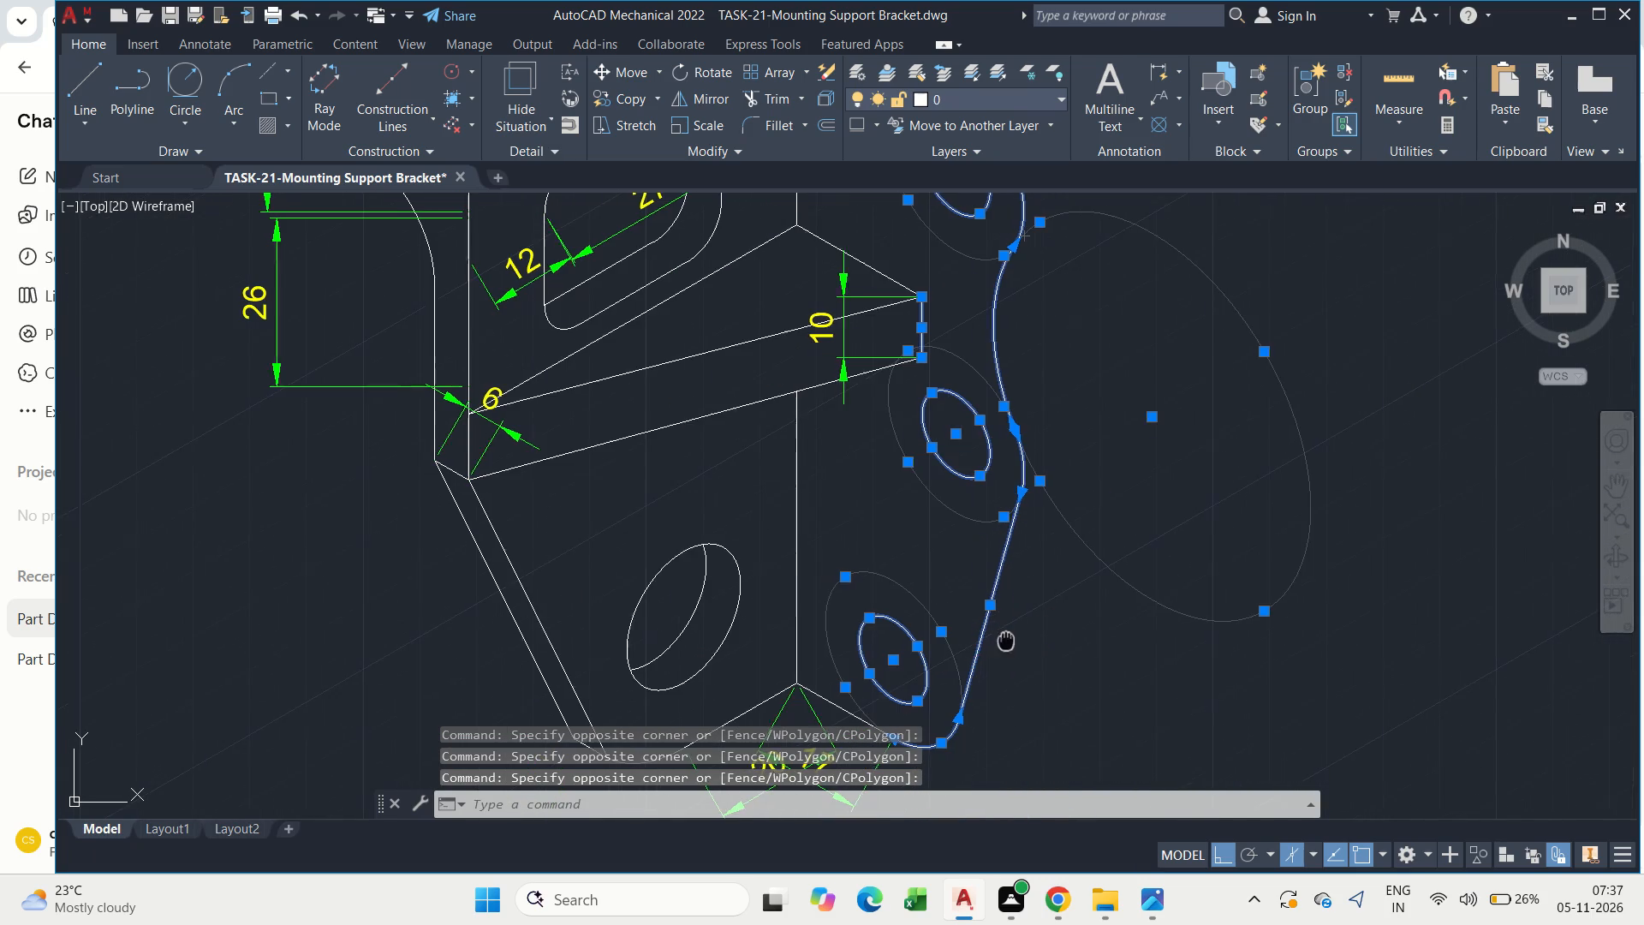
scroll(978, 569, "down", 2)
middle_click(950, 455)
scroll(924, 343, "up", 2)
middle_click_drag(924, 341, 923, 373)
key("c")
left_click_drag(992, 438, 978, 432)
left_click(876, 277)
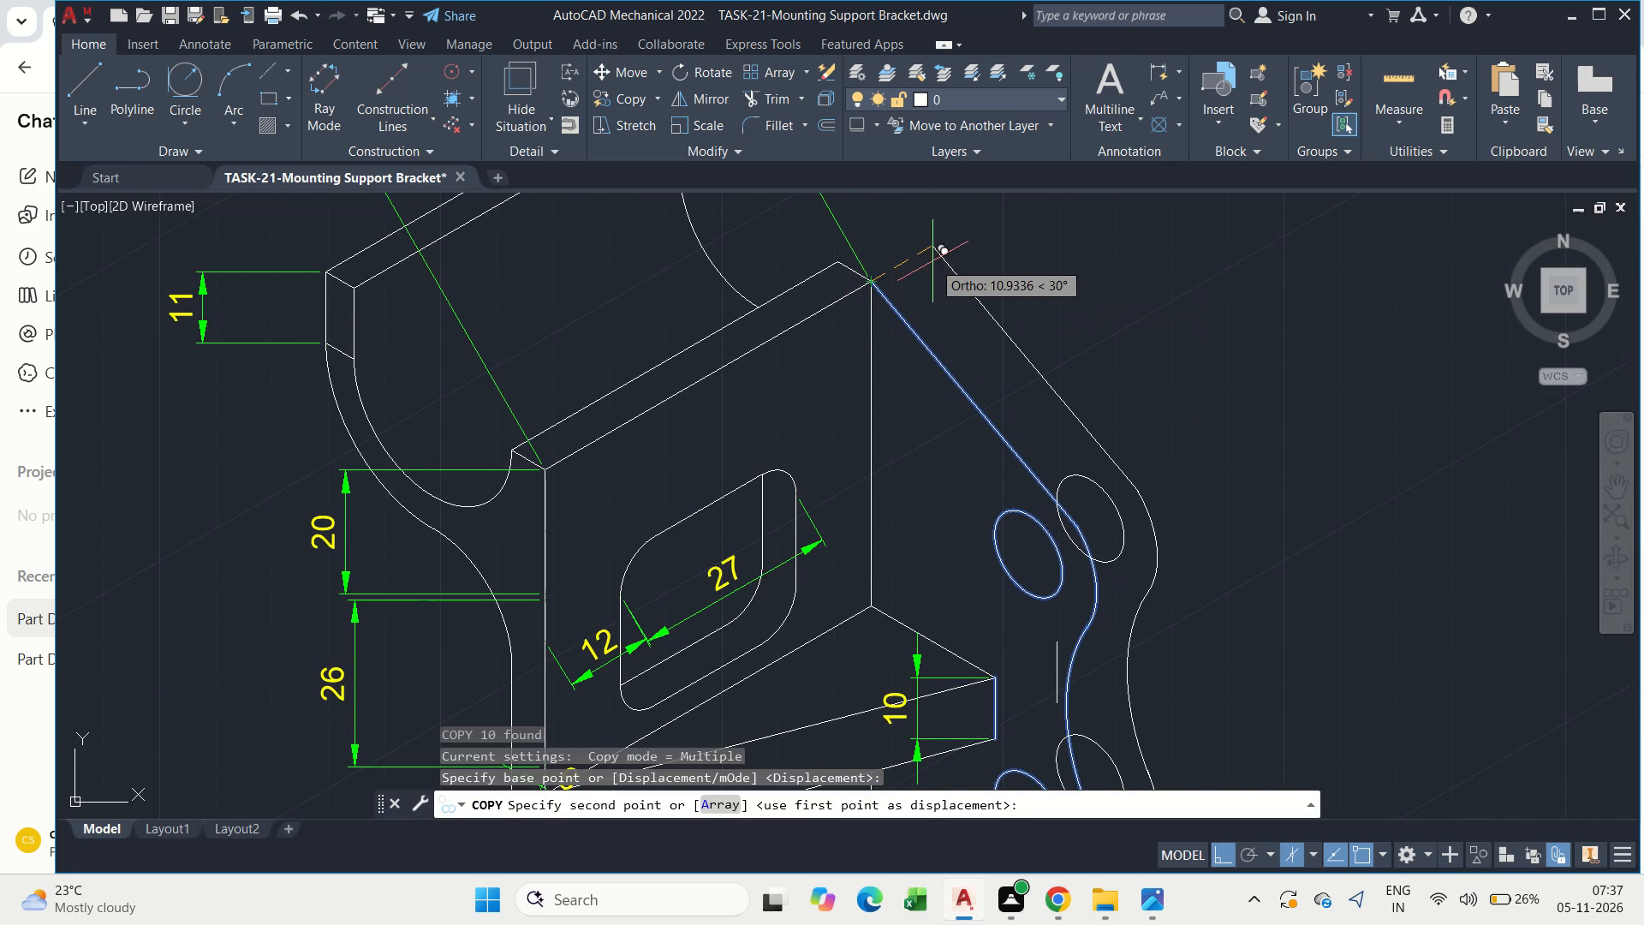
key("6")
key("Return")
key("Escape")
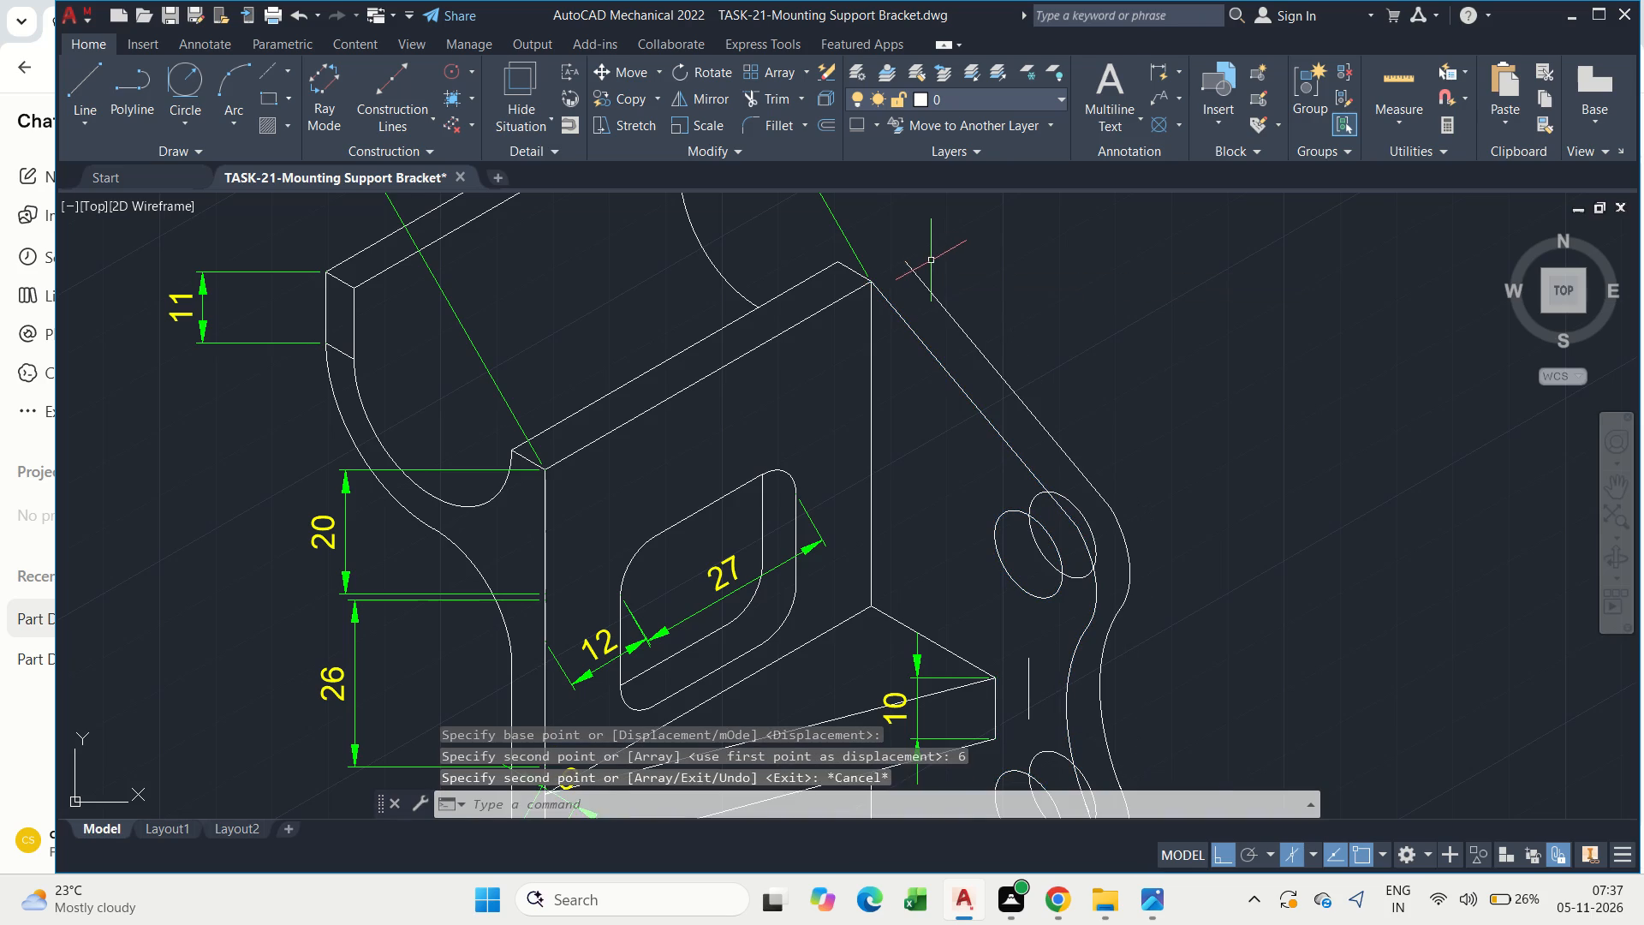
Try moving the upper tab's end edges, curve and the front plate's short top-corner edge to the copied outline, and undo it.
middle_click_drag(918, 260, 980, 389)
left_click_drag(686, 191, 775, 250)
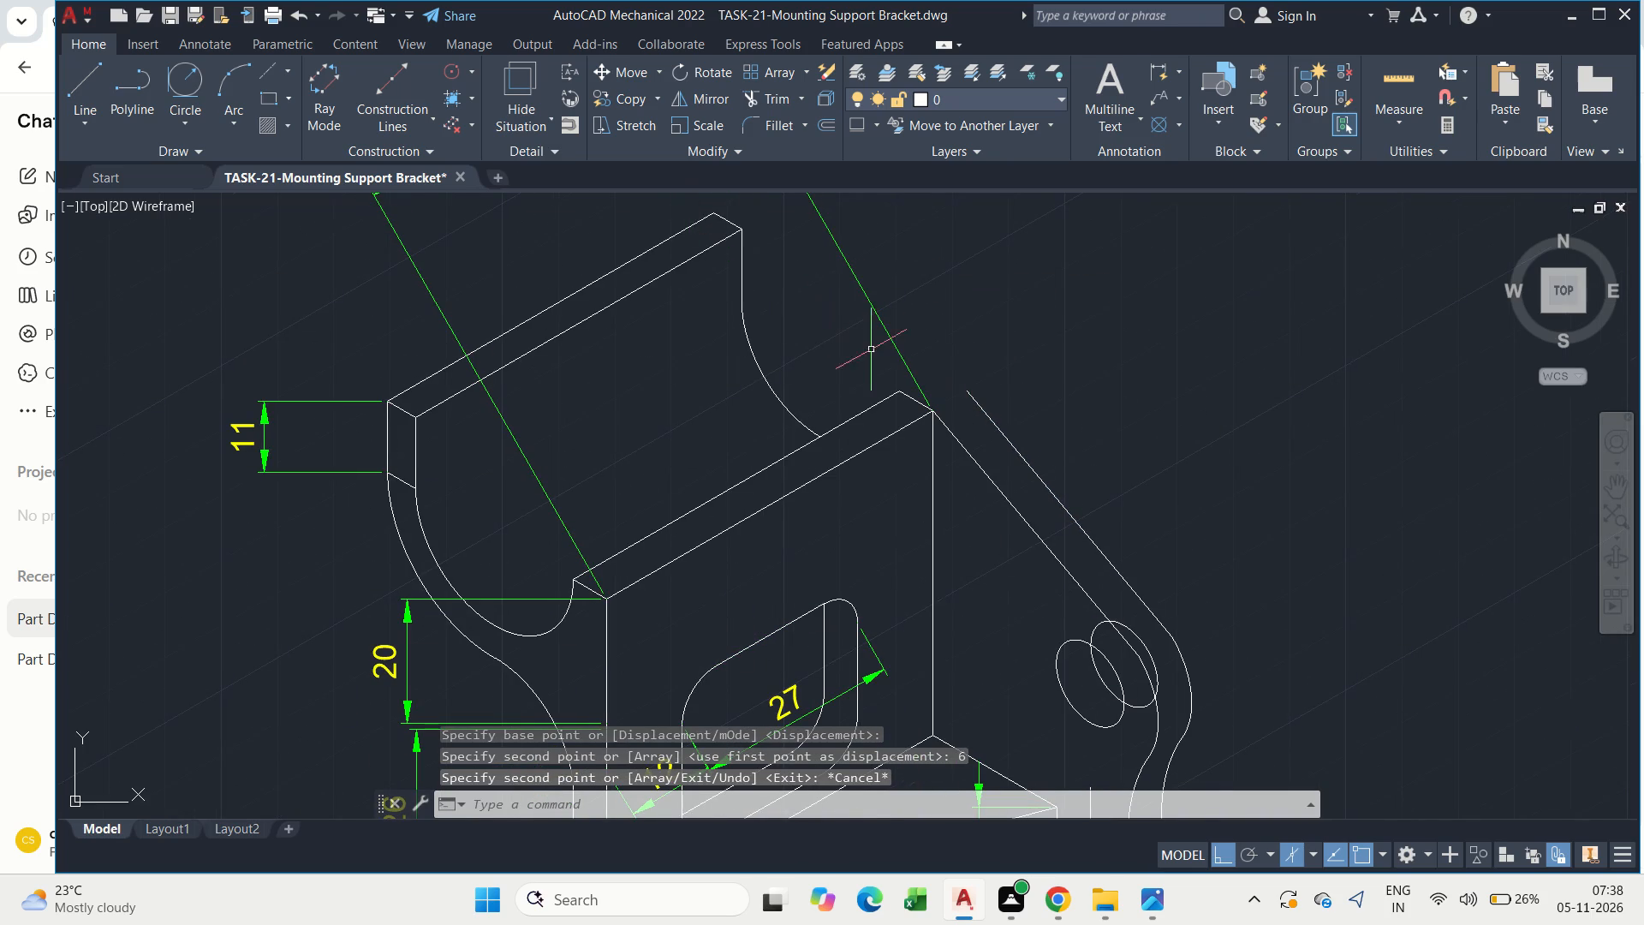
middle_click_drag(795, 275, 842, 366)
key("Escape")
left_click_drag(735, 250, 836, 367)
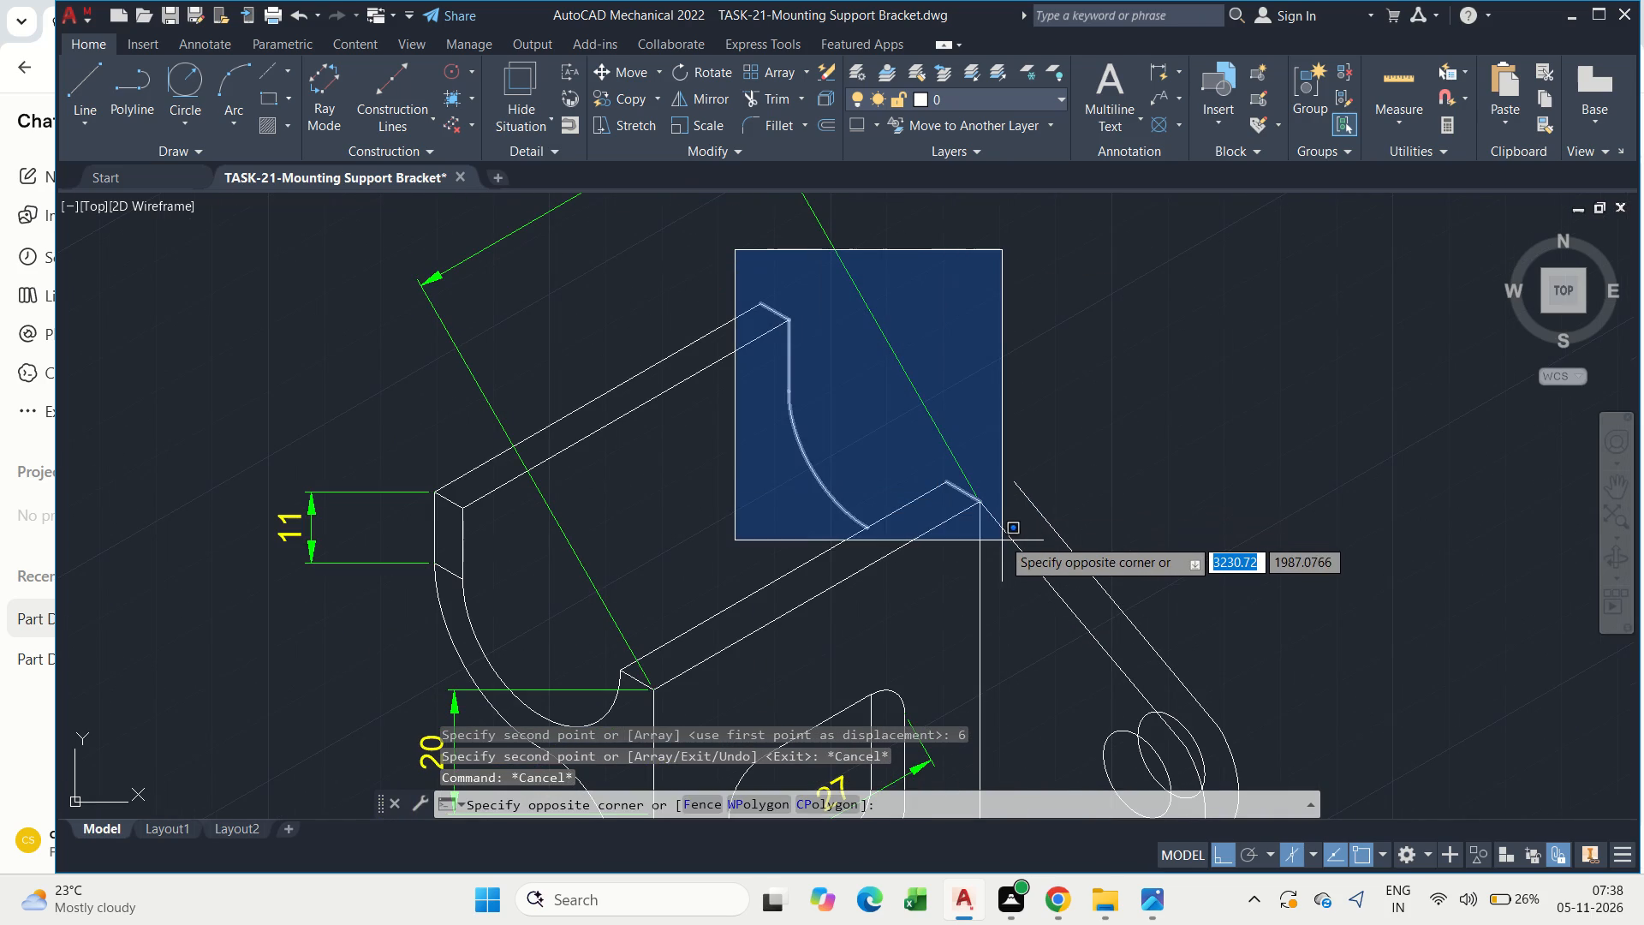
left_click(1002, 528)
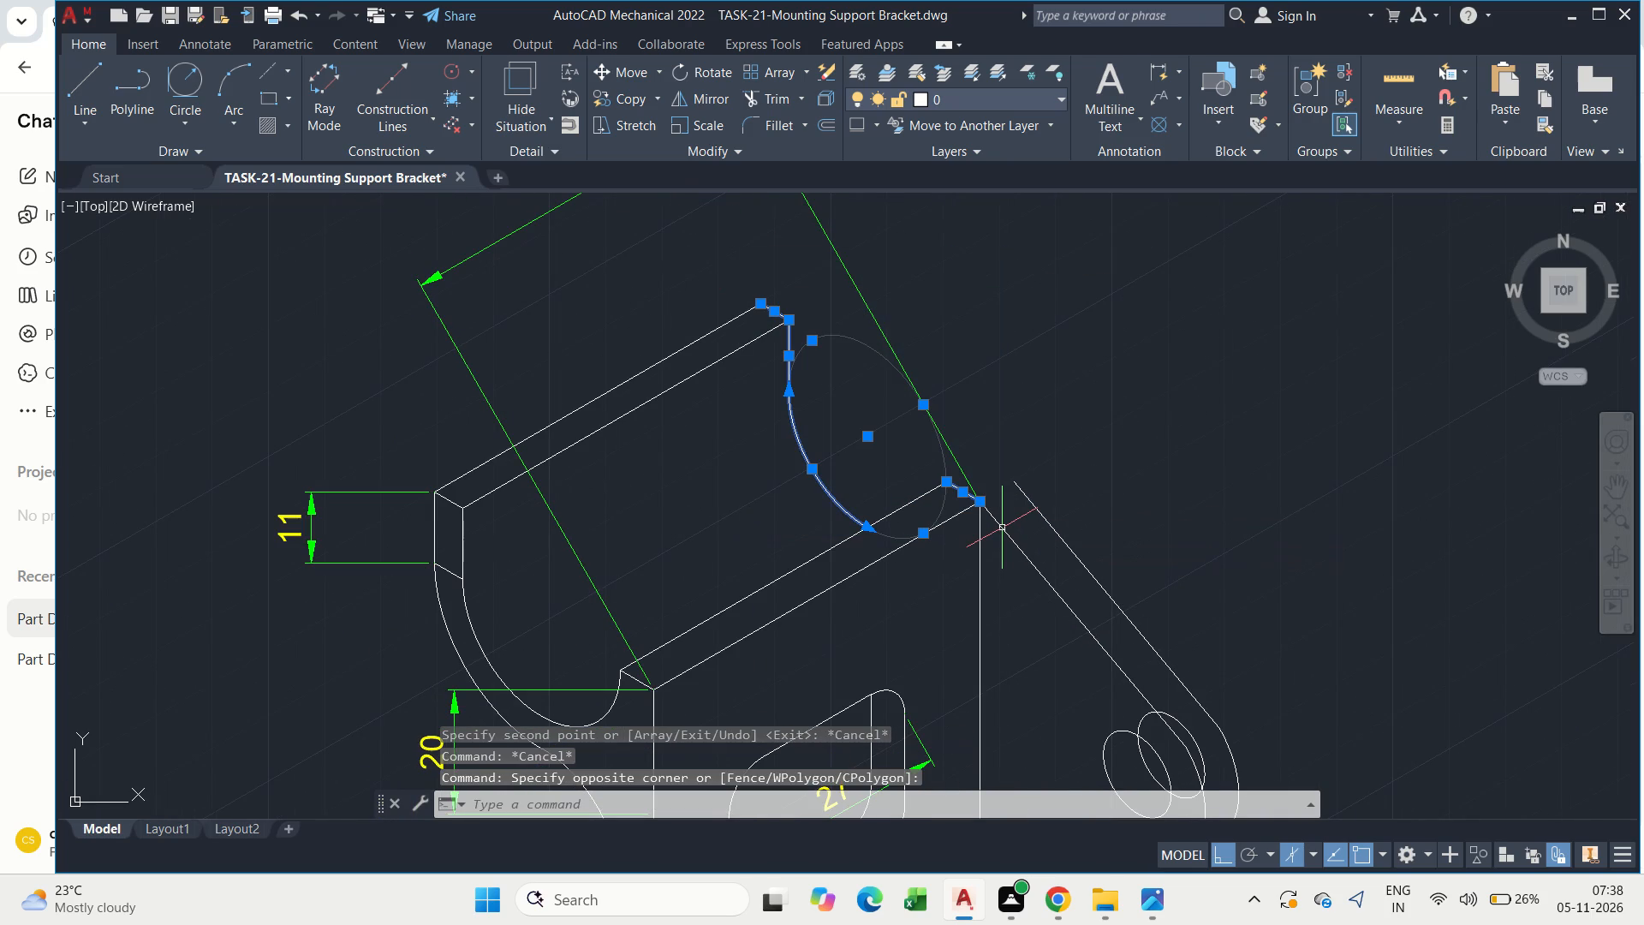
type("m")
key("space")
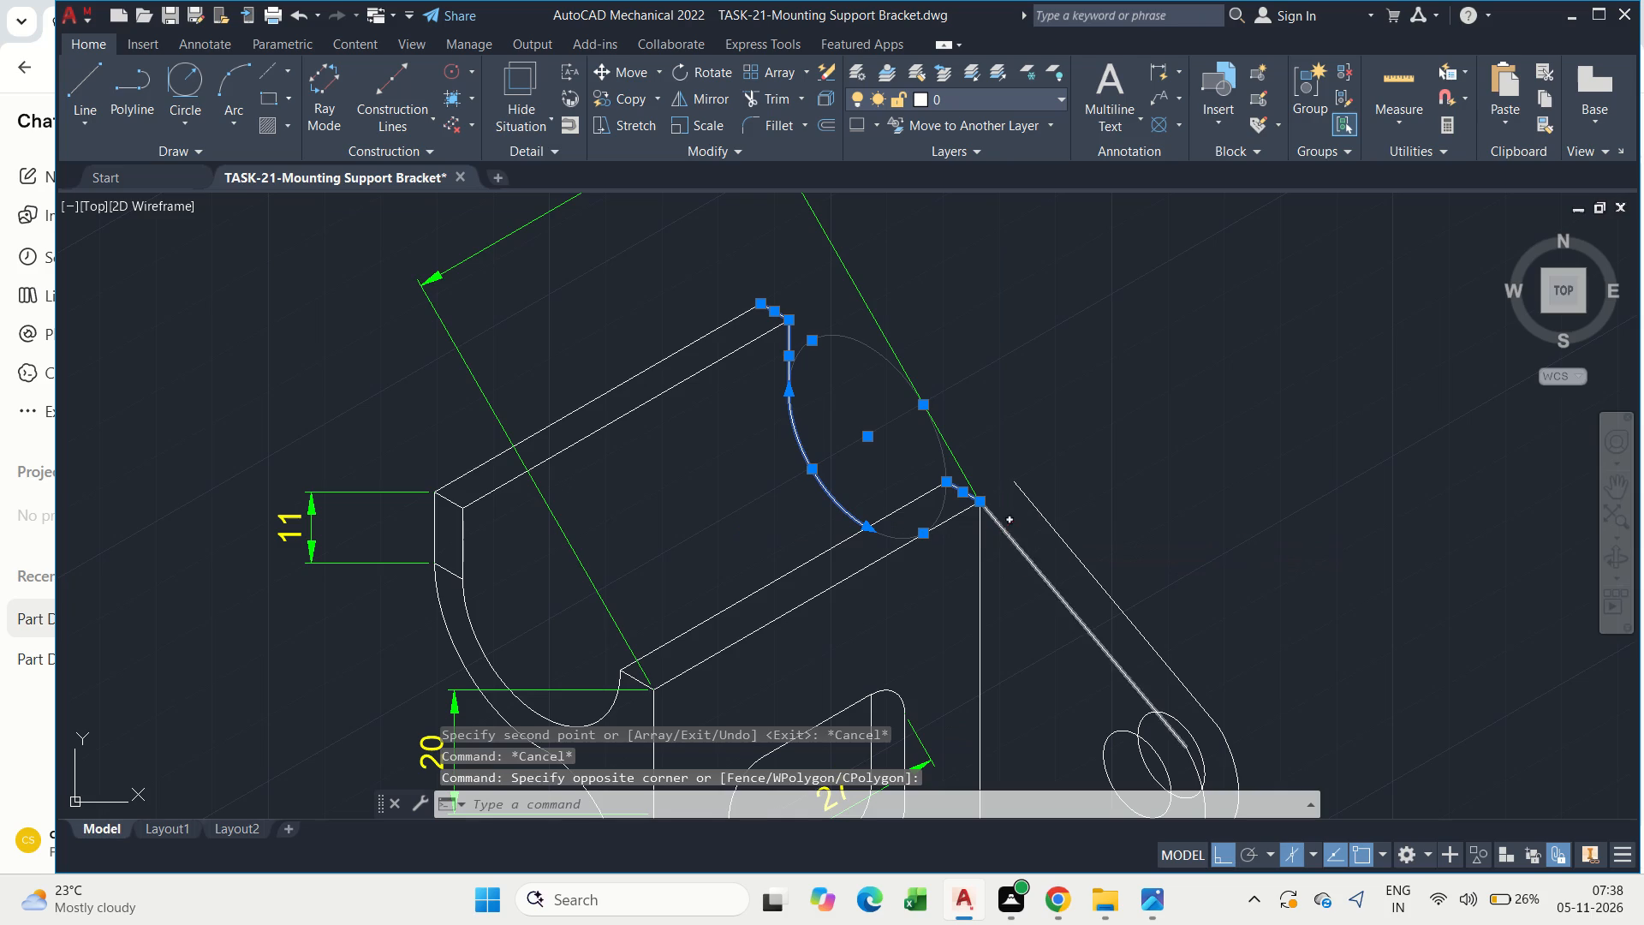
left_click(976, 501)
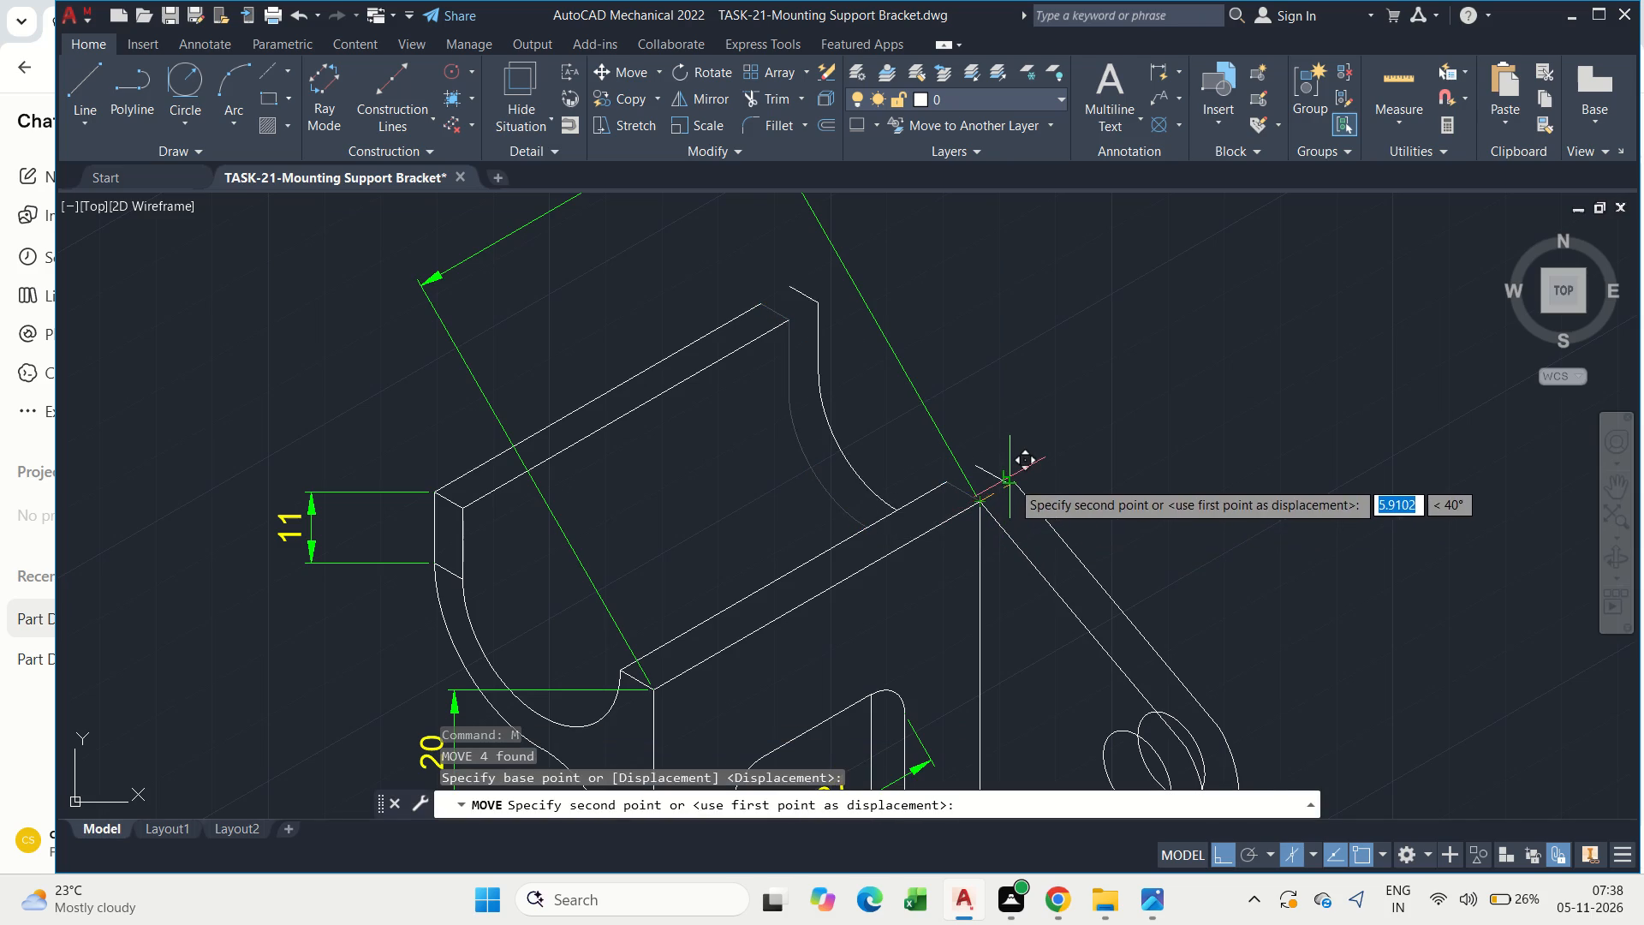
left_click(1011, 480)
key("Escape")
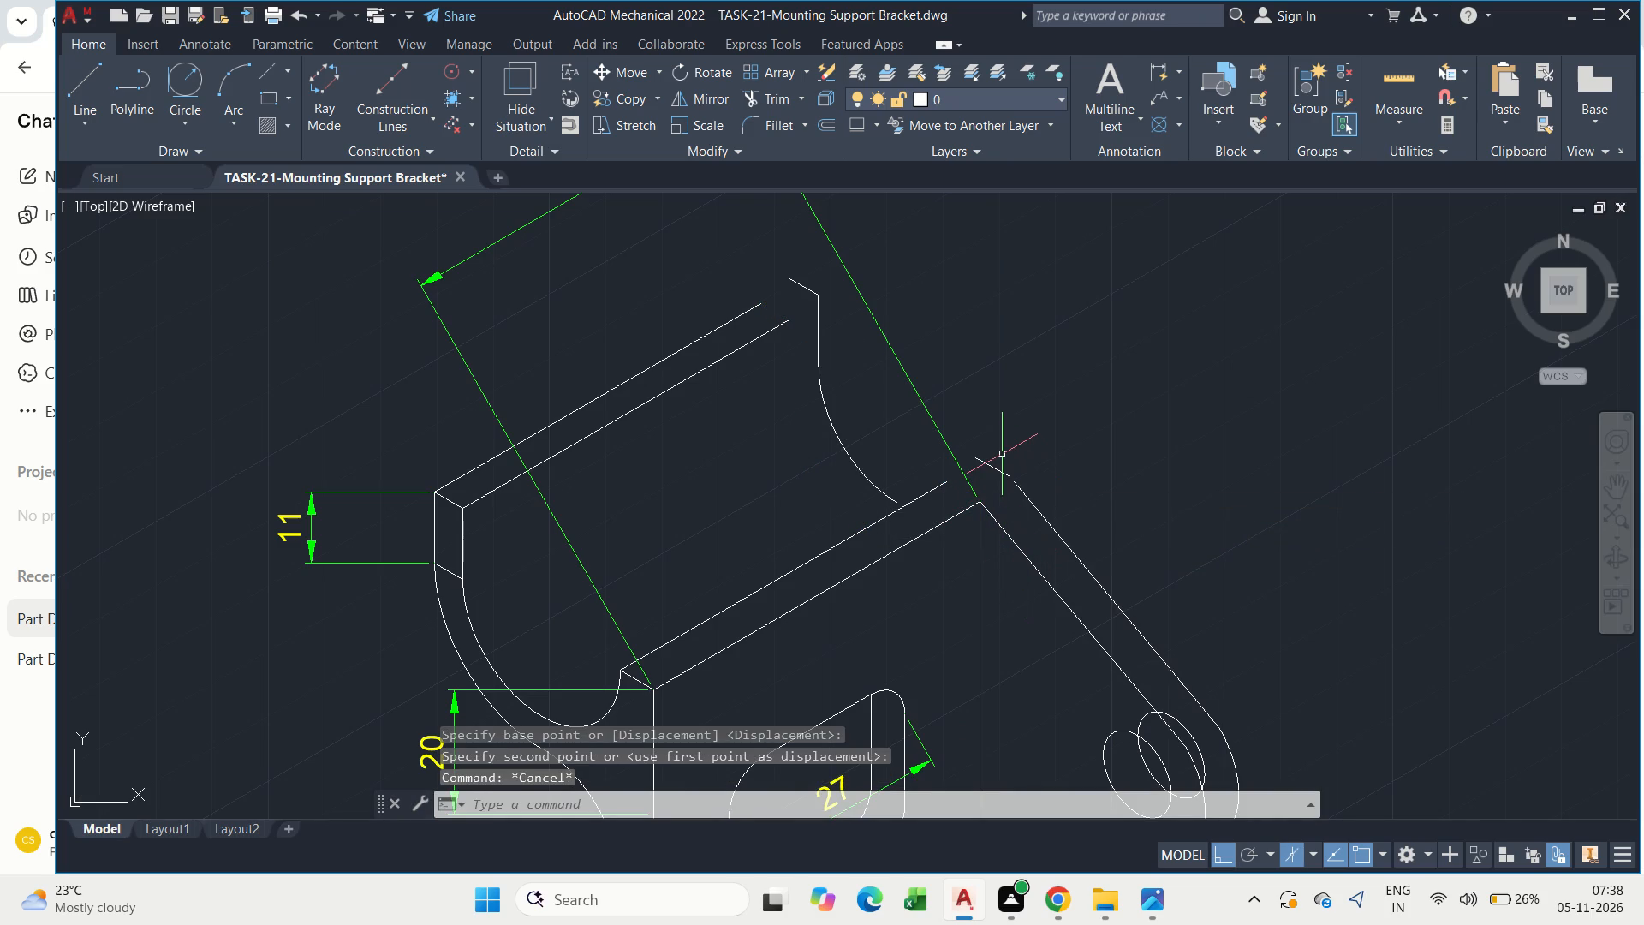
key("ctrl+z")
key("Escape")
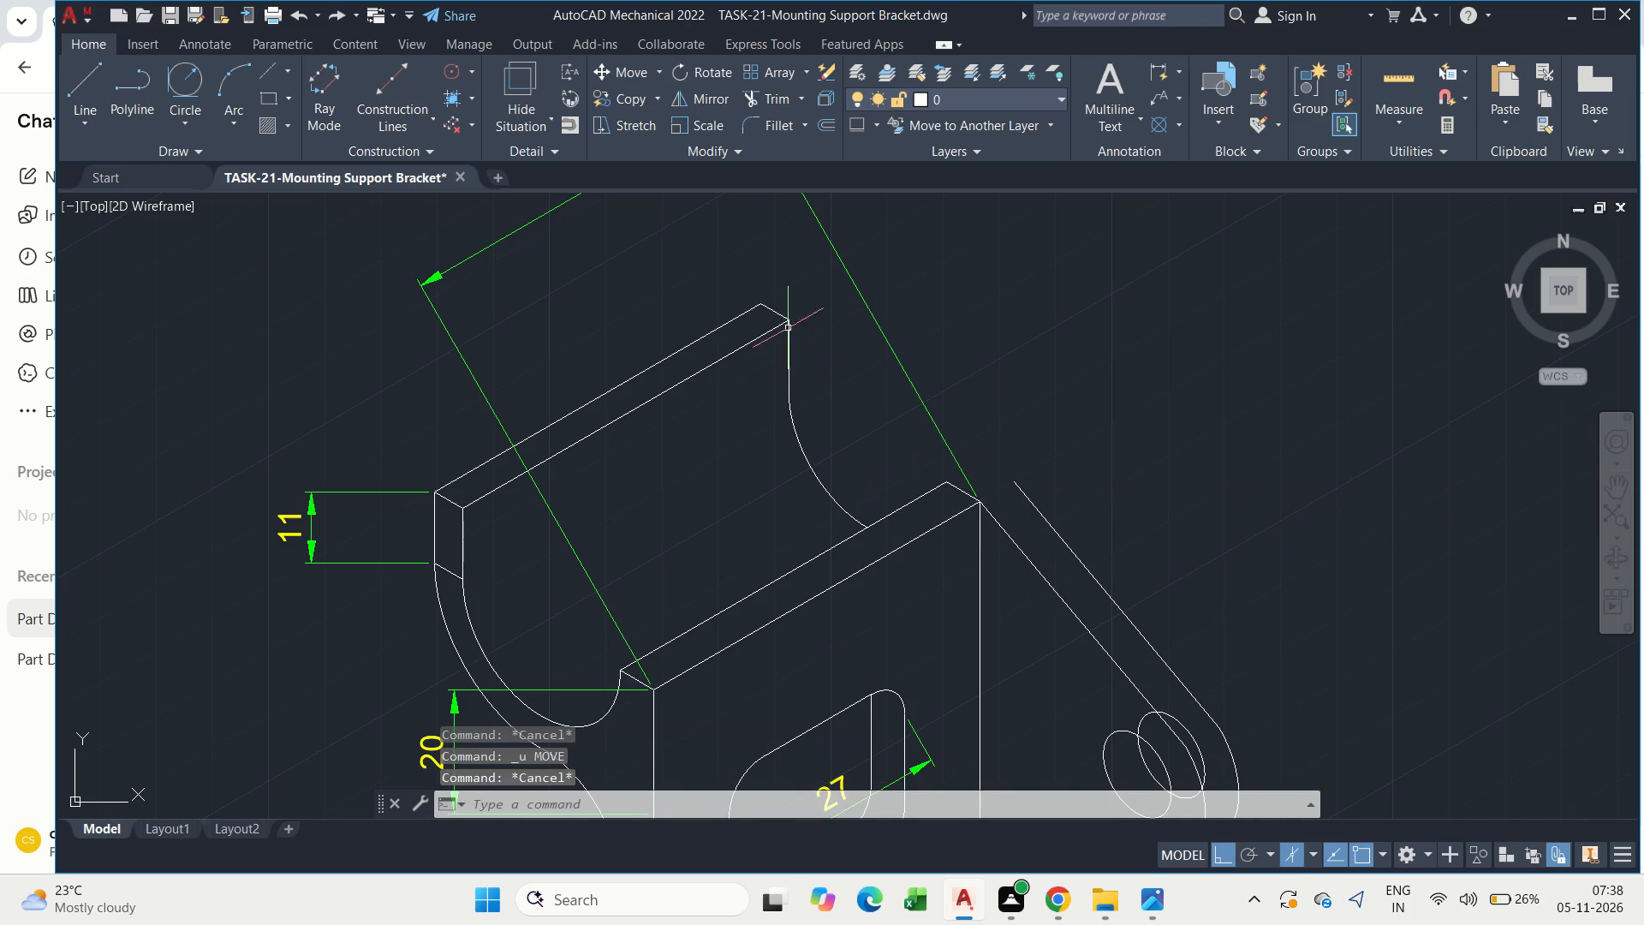
Move the upper tab's end edges, curve and the short top-corner edge from the original plate corner to the copied sloping edge's upper endpoint.
left_click_drag(741, 263, 784, 315)
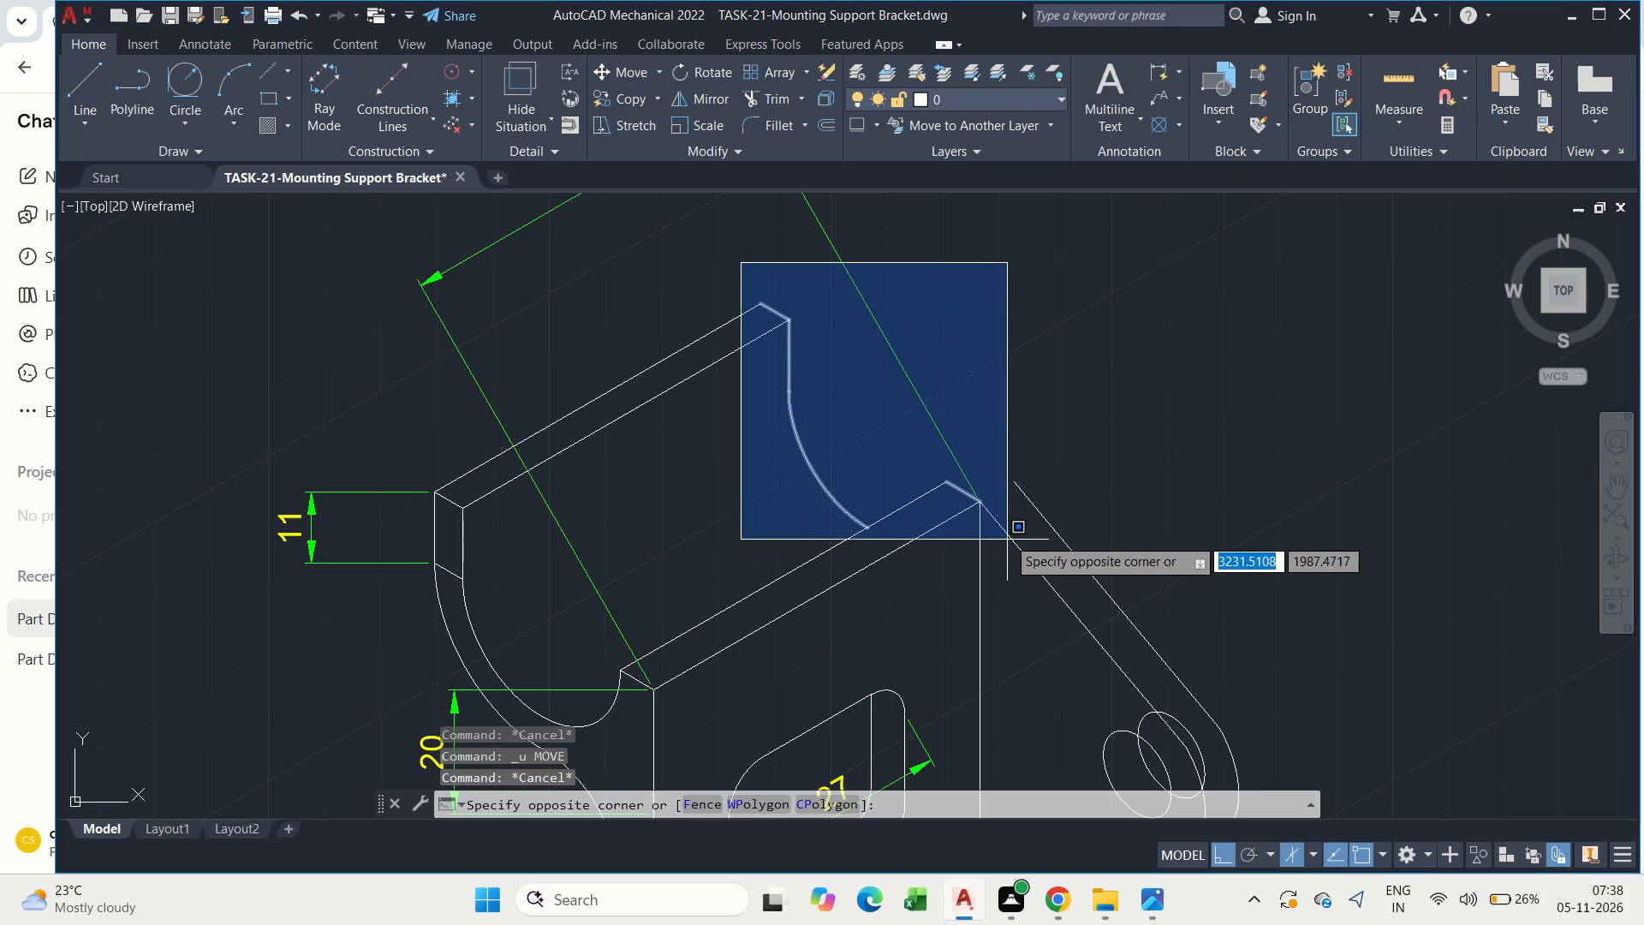
left_click(1007, 536)
scroll(980, 492, "up", 2)
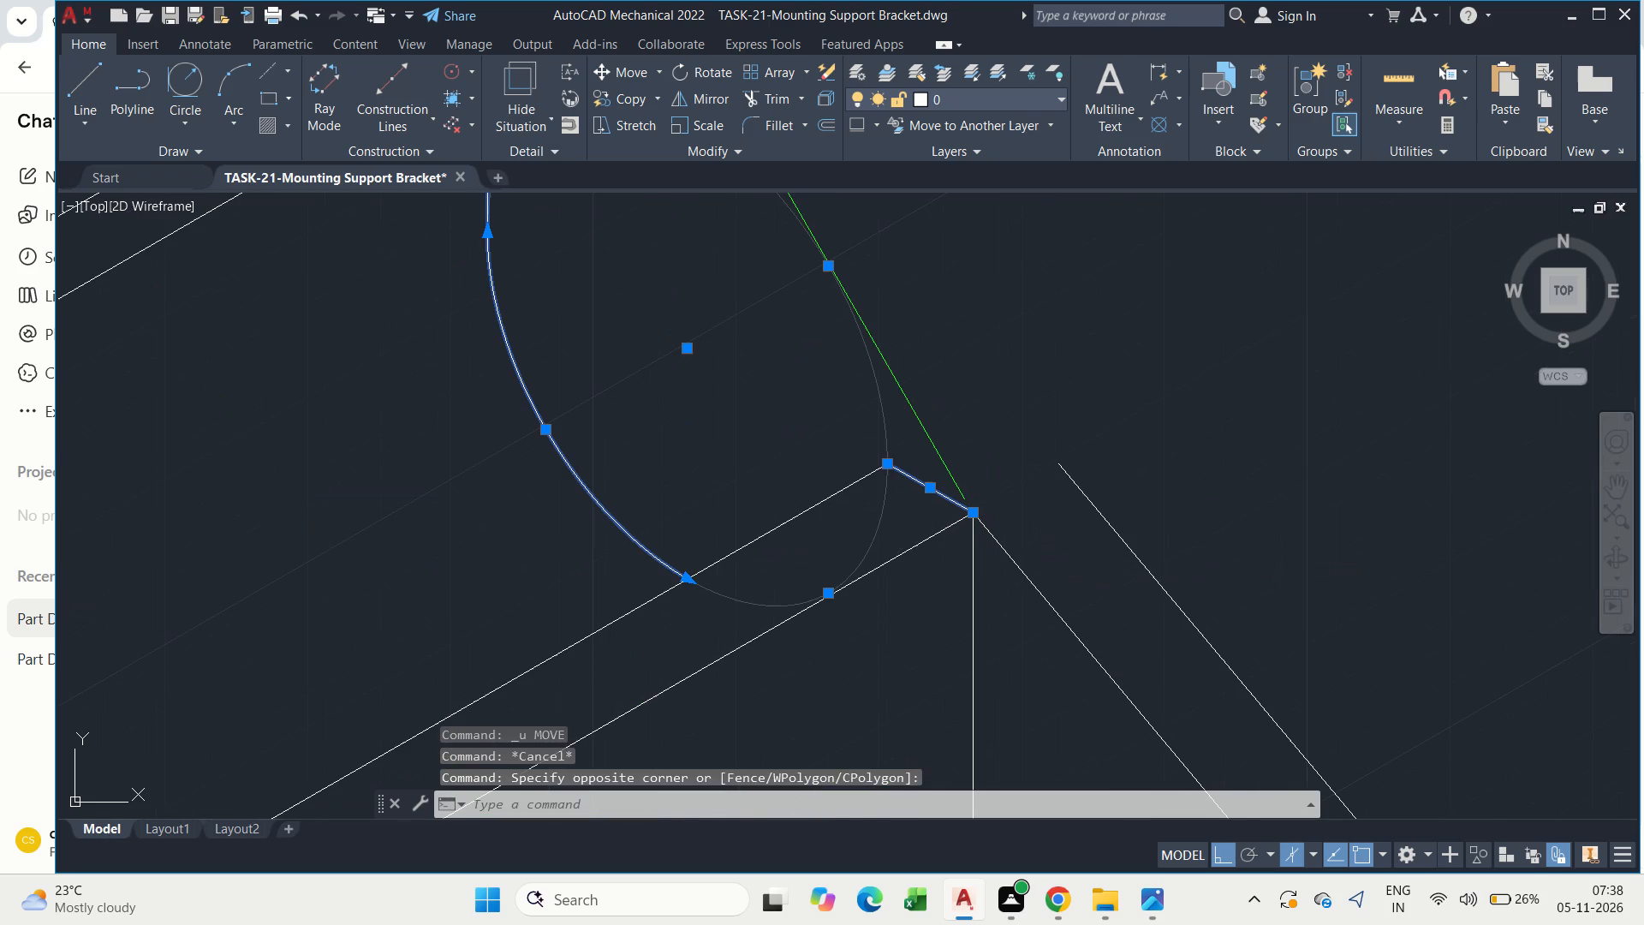
type("m")
key("space")
left_click(973, 509)
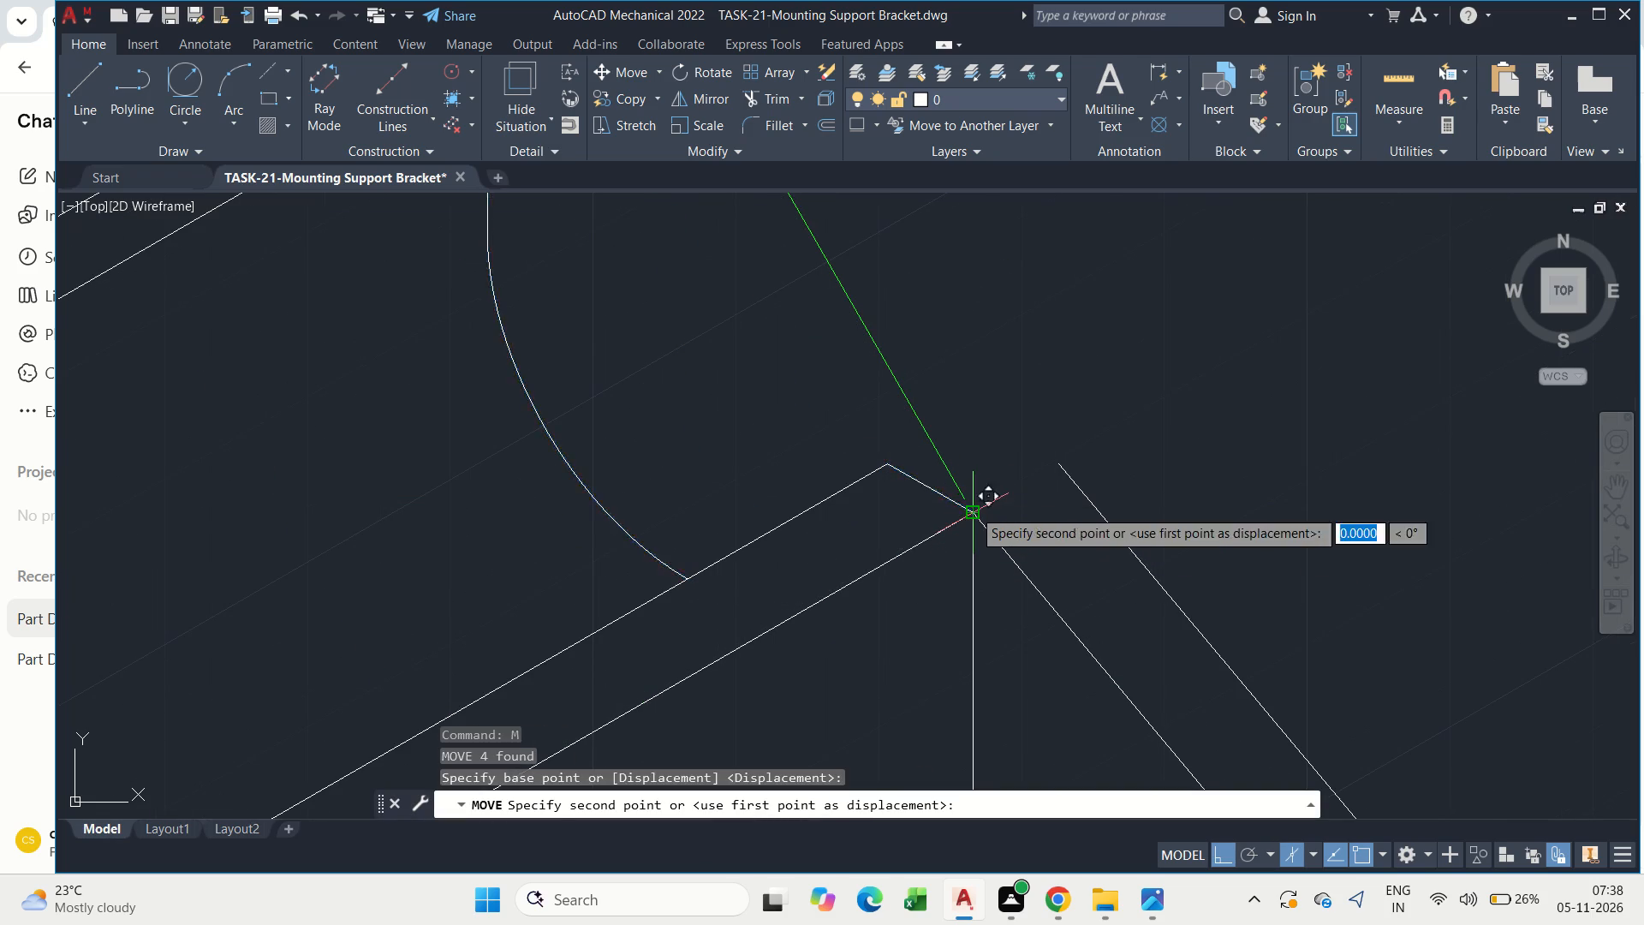
left_click(1058, 468)
key("Escape")
scroll(912, 500, "down", 2)
key("Escape")
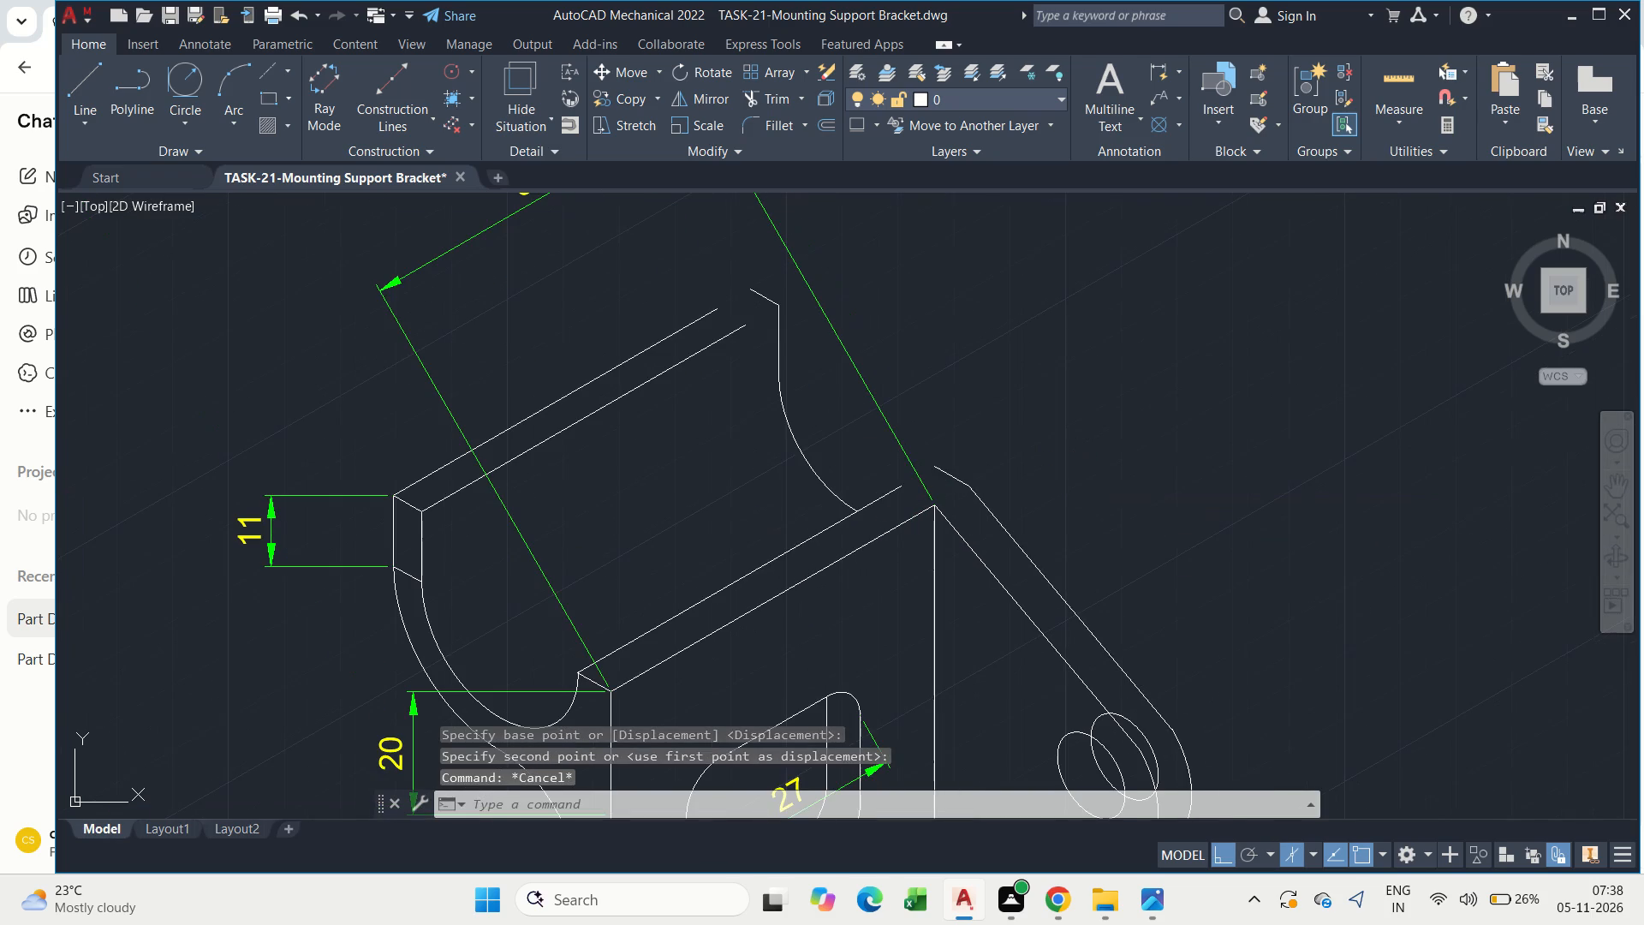
Extend the upper tab's two long top edges and the front plate's long top edges to meet the moved end edges.
key("e")
key("x")
key("space")
left_click_drag(622, 287, 650, 318)
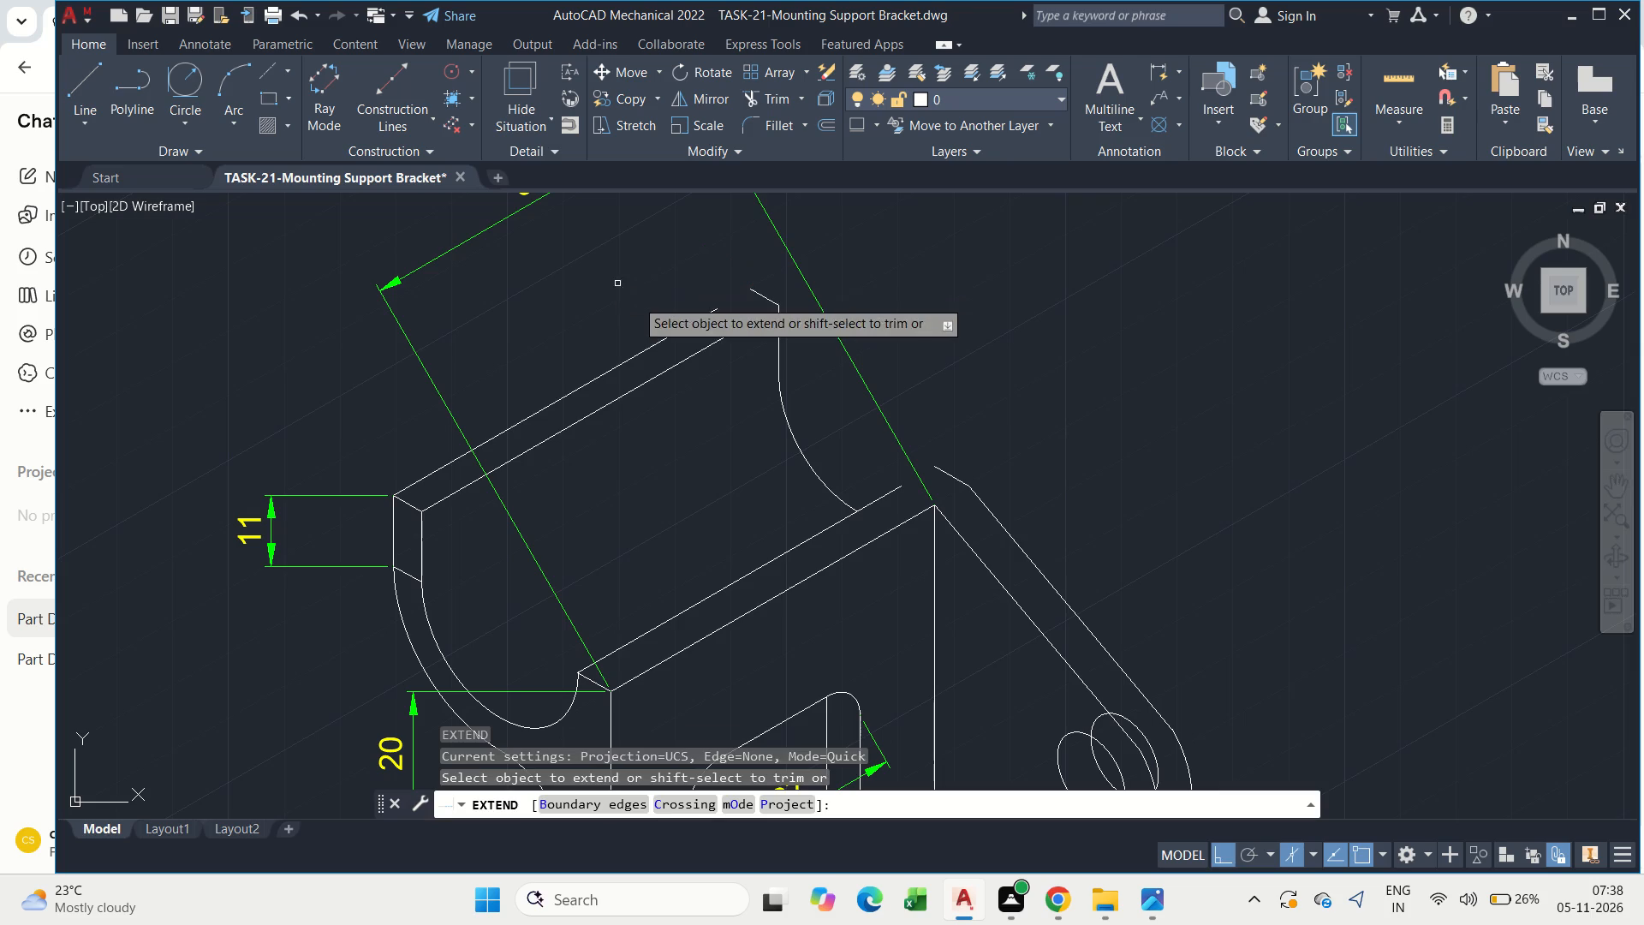
left_click_drag(650, 318, 709, 377)
left_click_drag(793, 520, 839, 551)
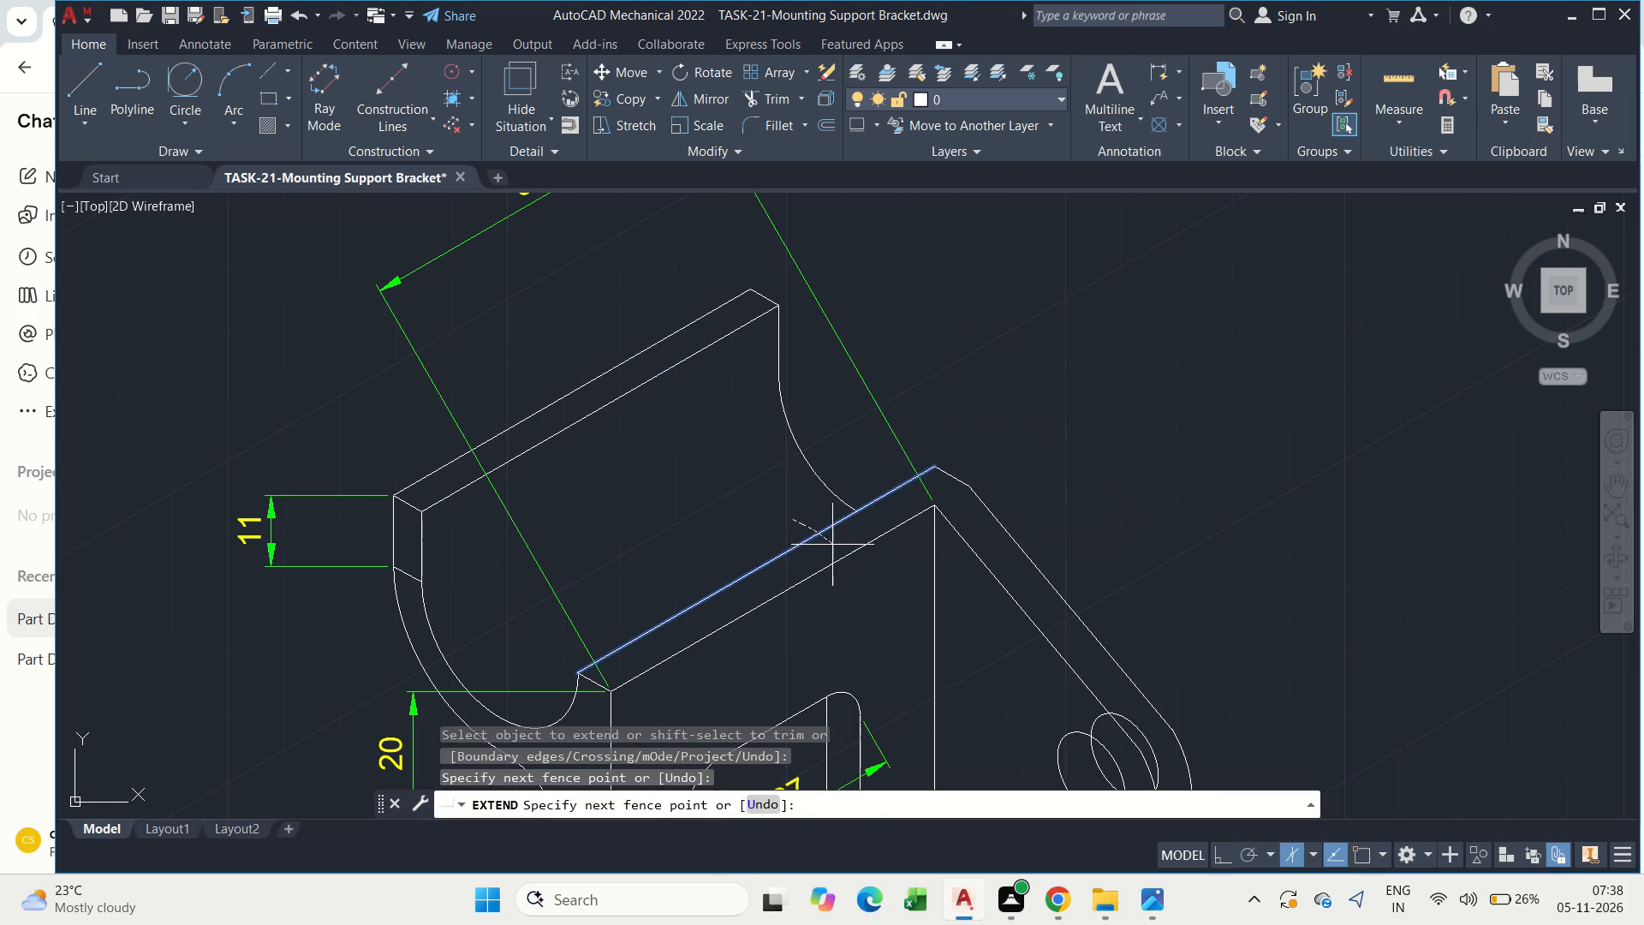
left_click_drag(839, 551, 859, 575)
key("Escape")
Stretch the front plate's top length dimension so its extension line ends at the extended plate's outer top corner.
scroll(977, 530, "down", 2)
middle_click_drag(1022, 592, 900, 495)
key("Escape")
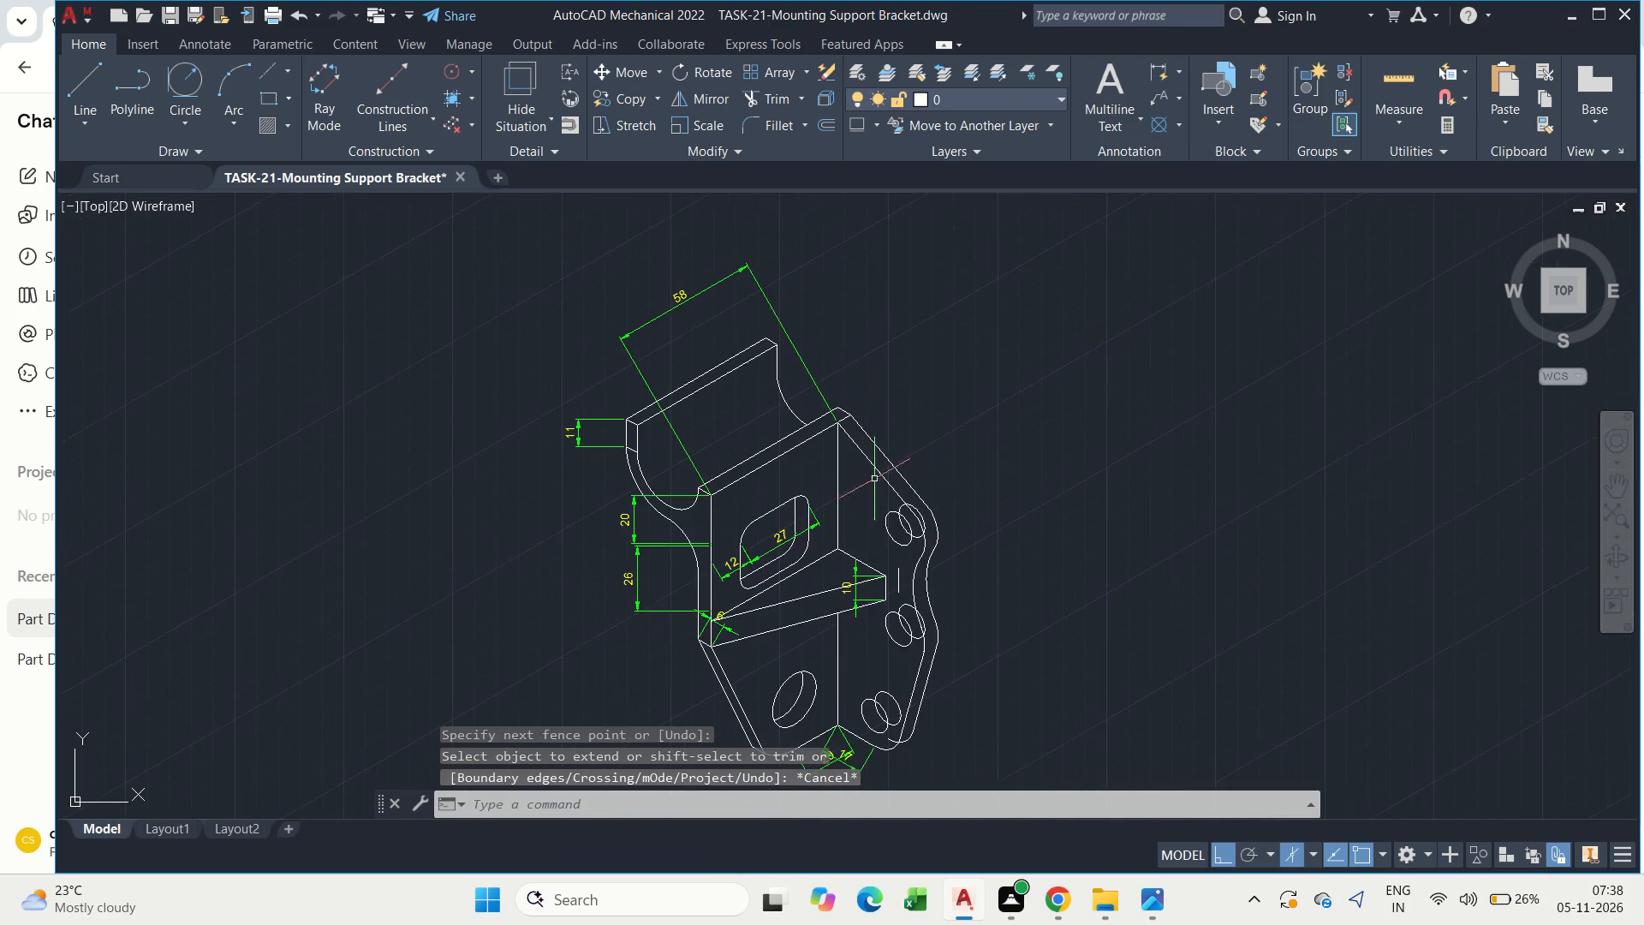
scroll(800, 295, "up", 2)
left_click_drag(892, 523, 864, 521)
left_click_drag(810, 501, 855, 545)
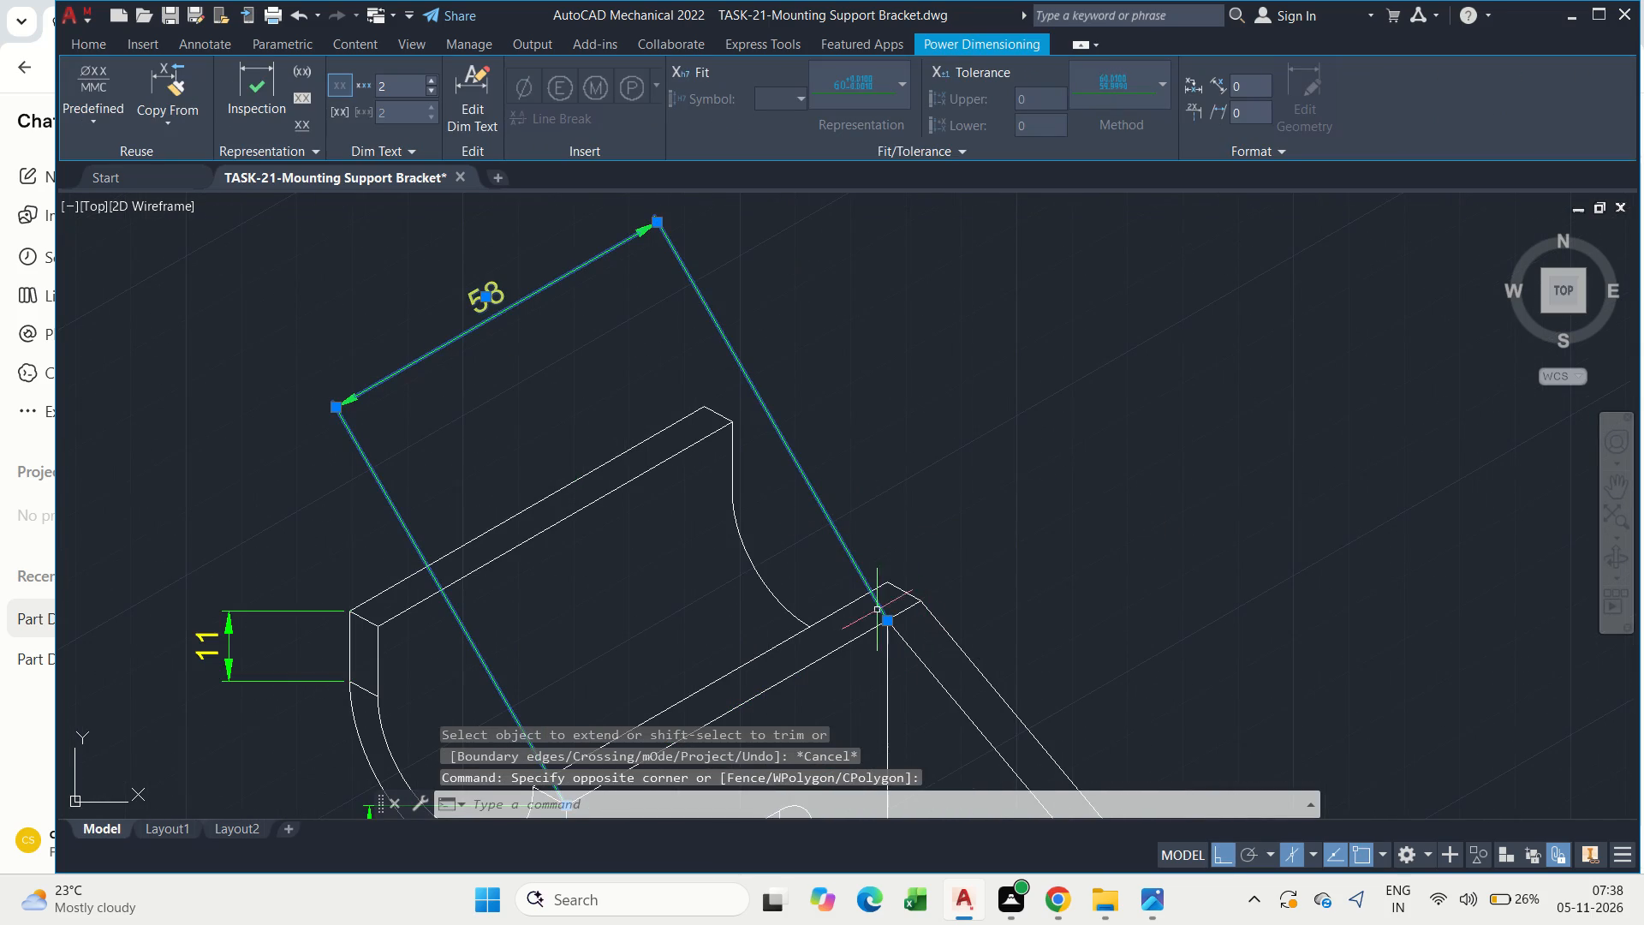
left_click(891, 621)
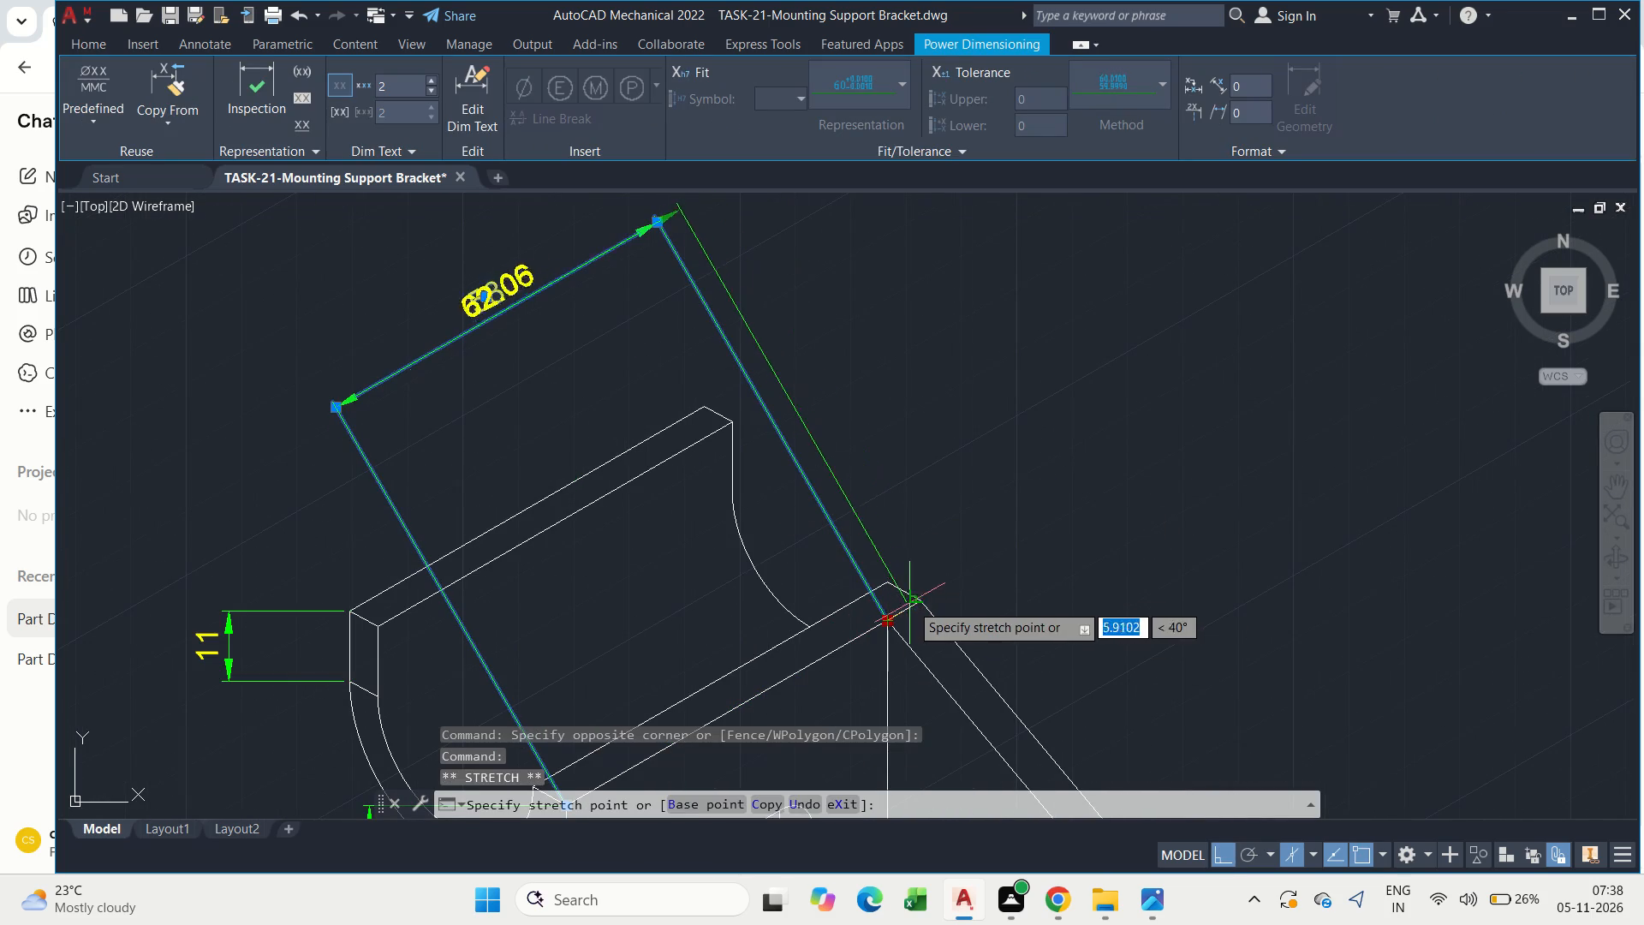
left_click(918, 604)
key("Escape")
Override the front plate's top length dimension text with 58 and save the drawing.
double_click(507, 275)
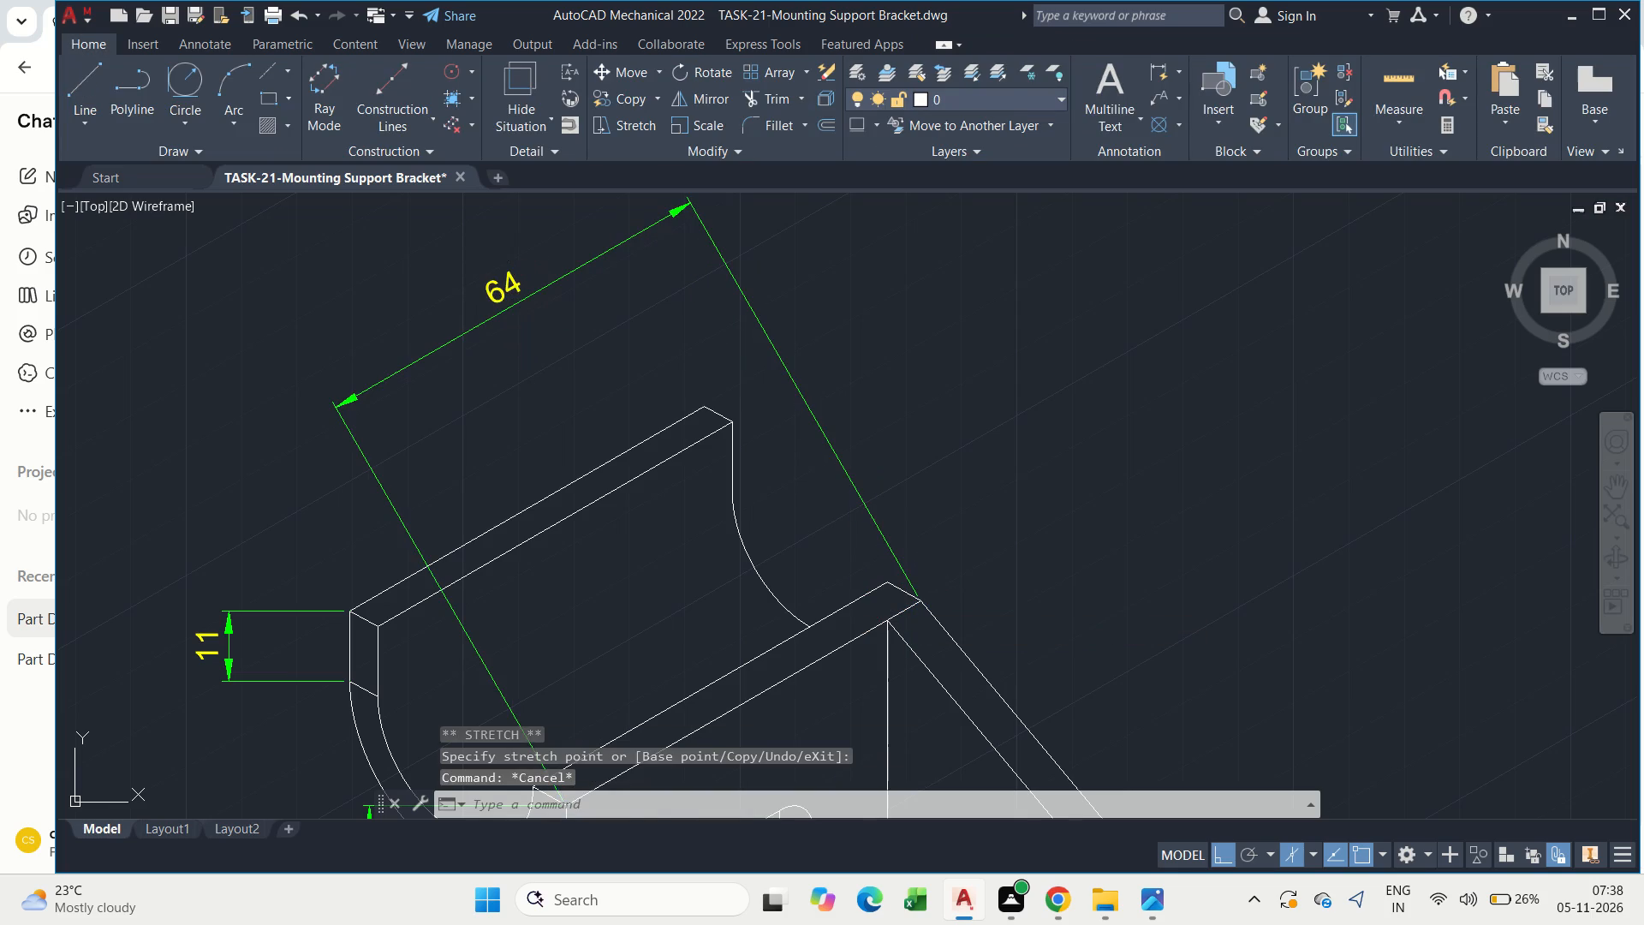
key("BackSpace")
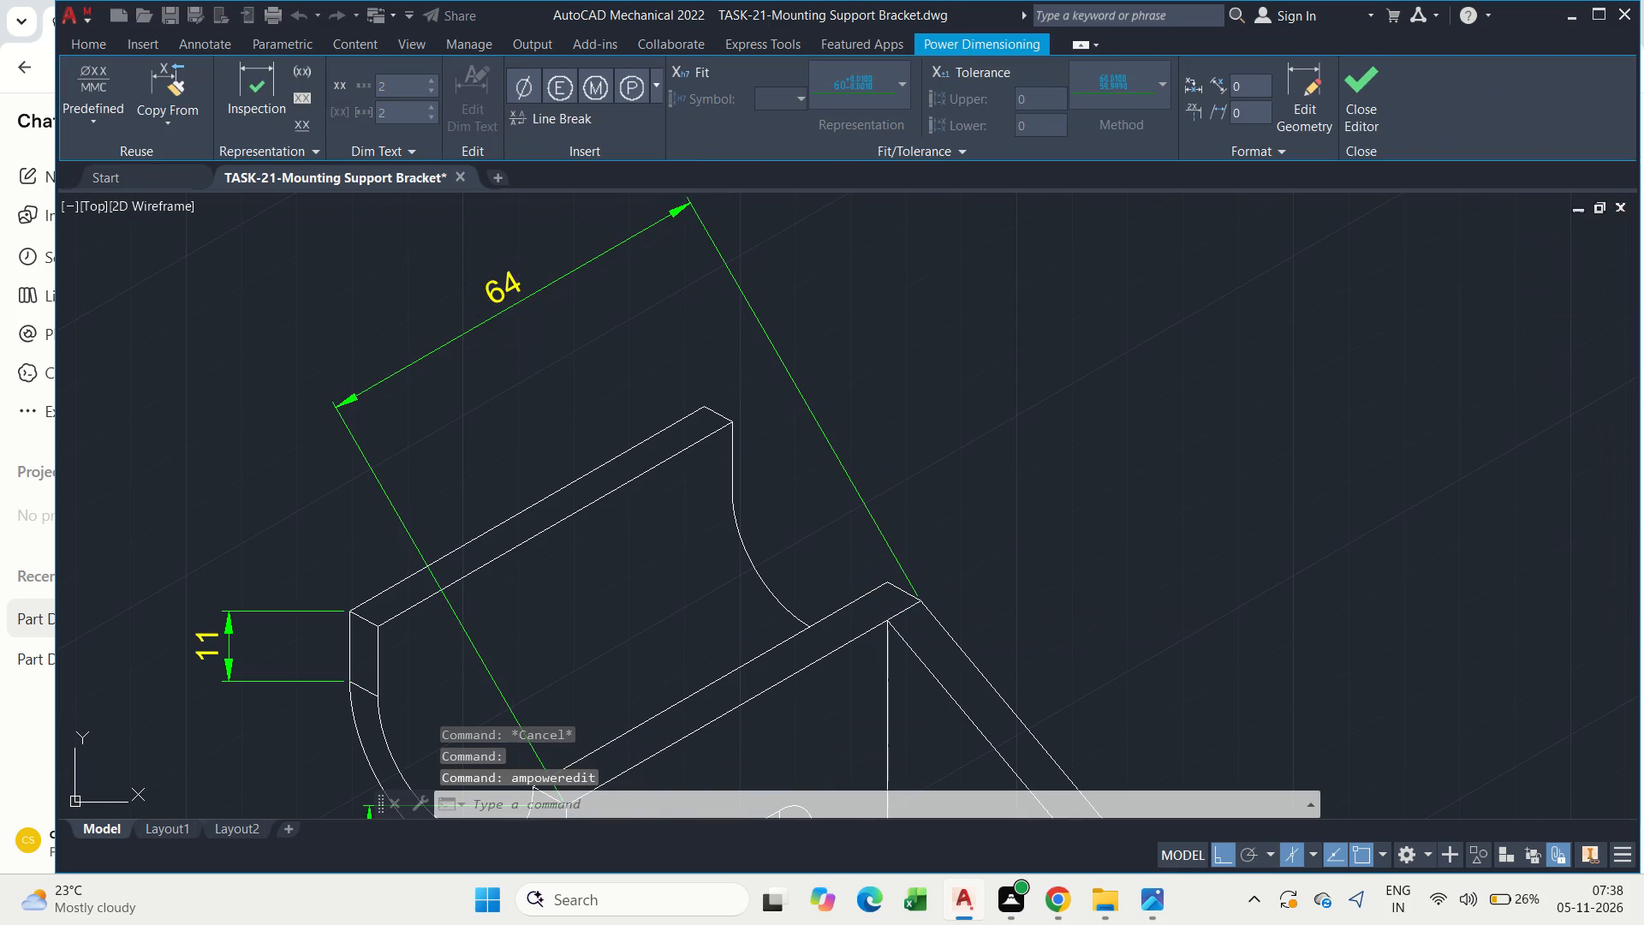
type("28")
key("BackSpace")
key("BackSpace")
key("BackSpace")
type("58")
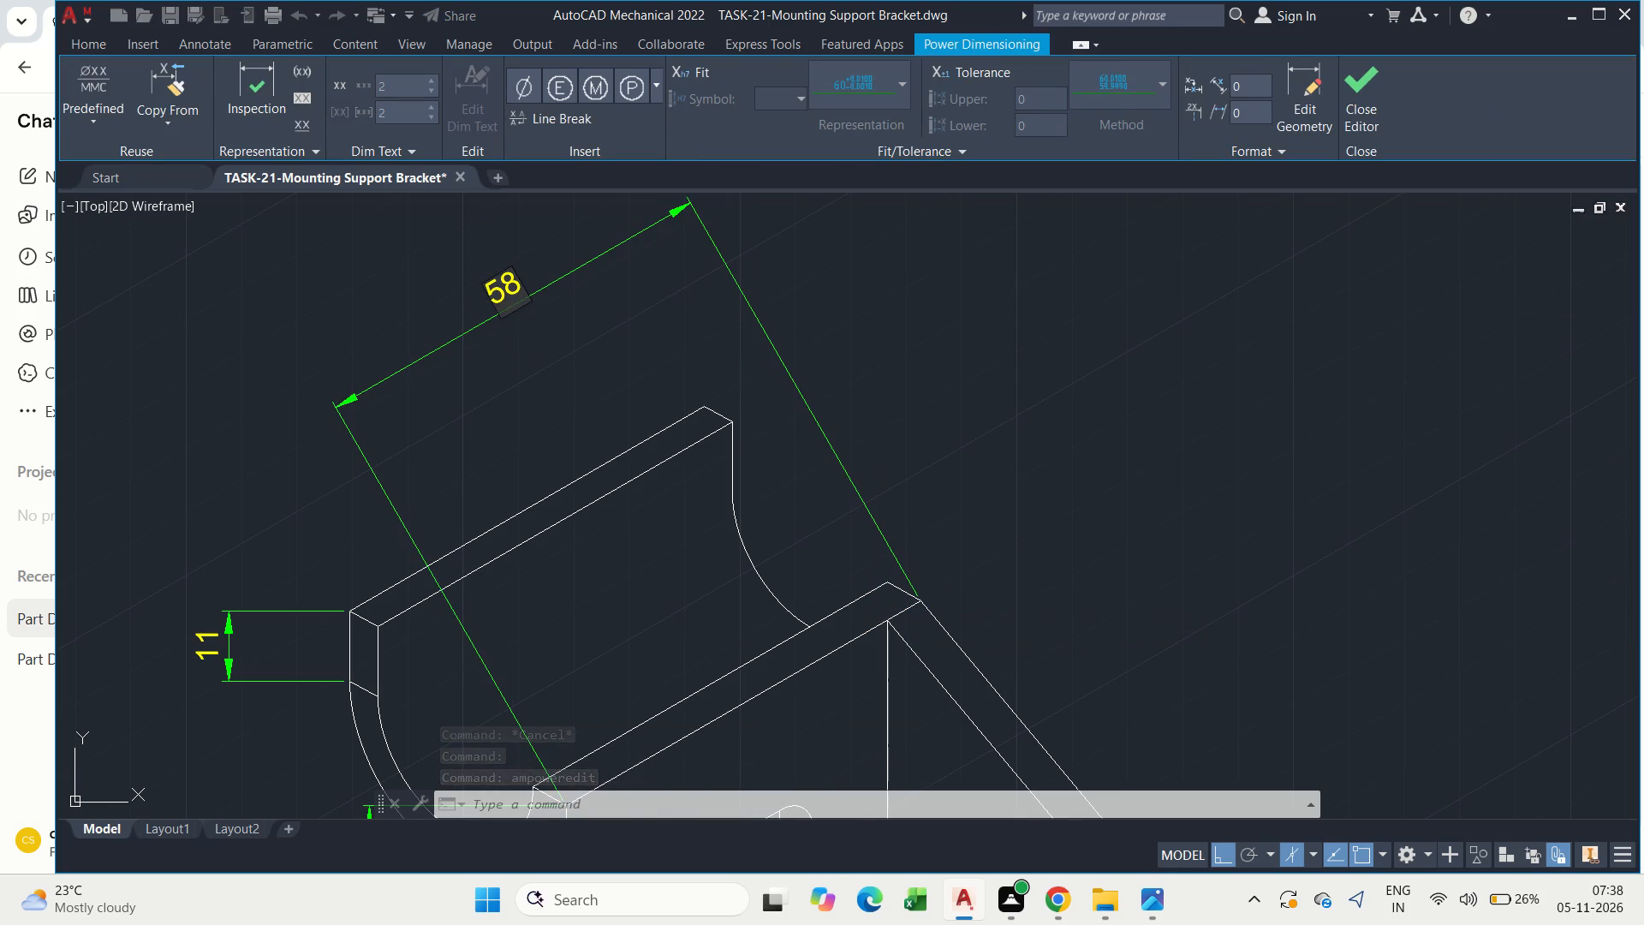
left_click_drag(584, 507, 565, 471)
scroll(545, 390, "down", 3)
key("Escape")
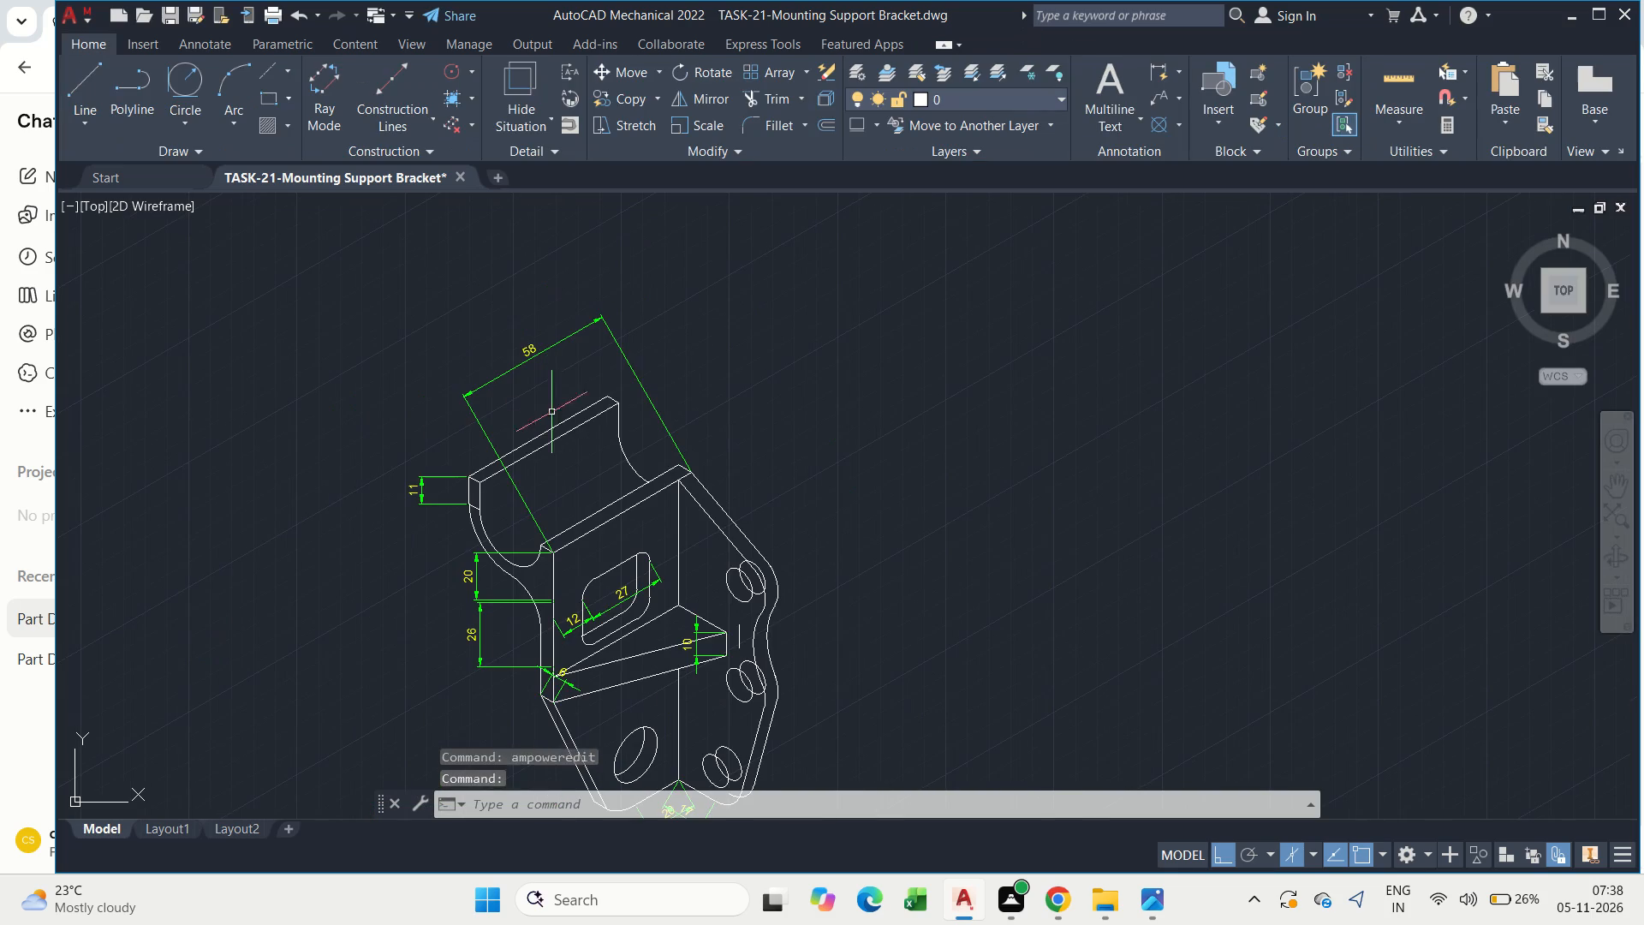
key("ctrl+s")
key("ctrl+s")
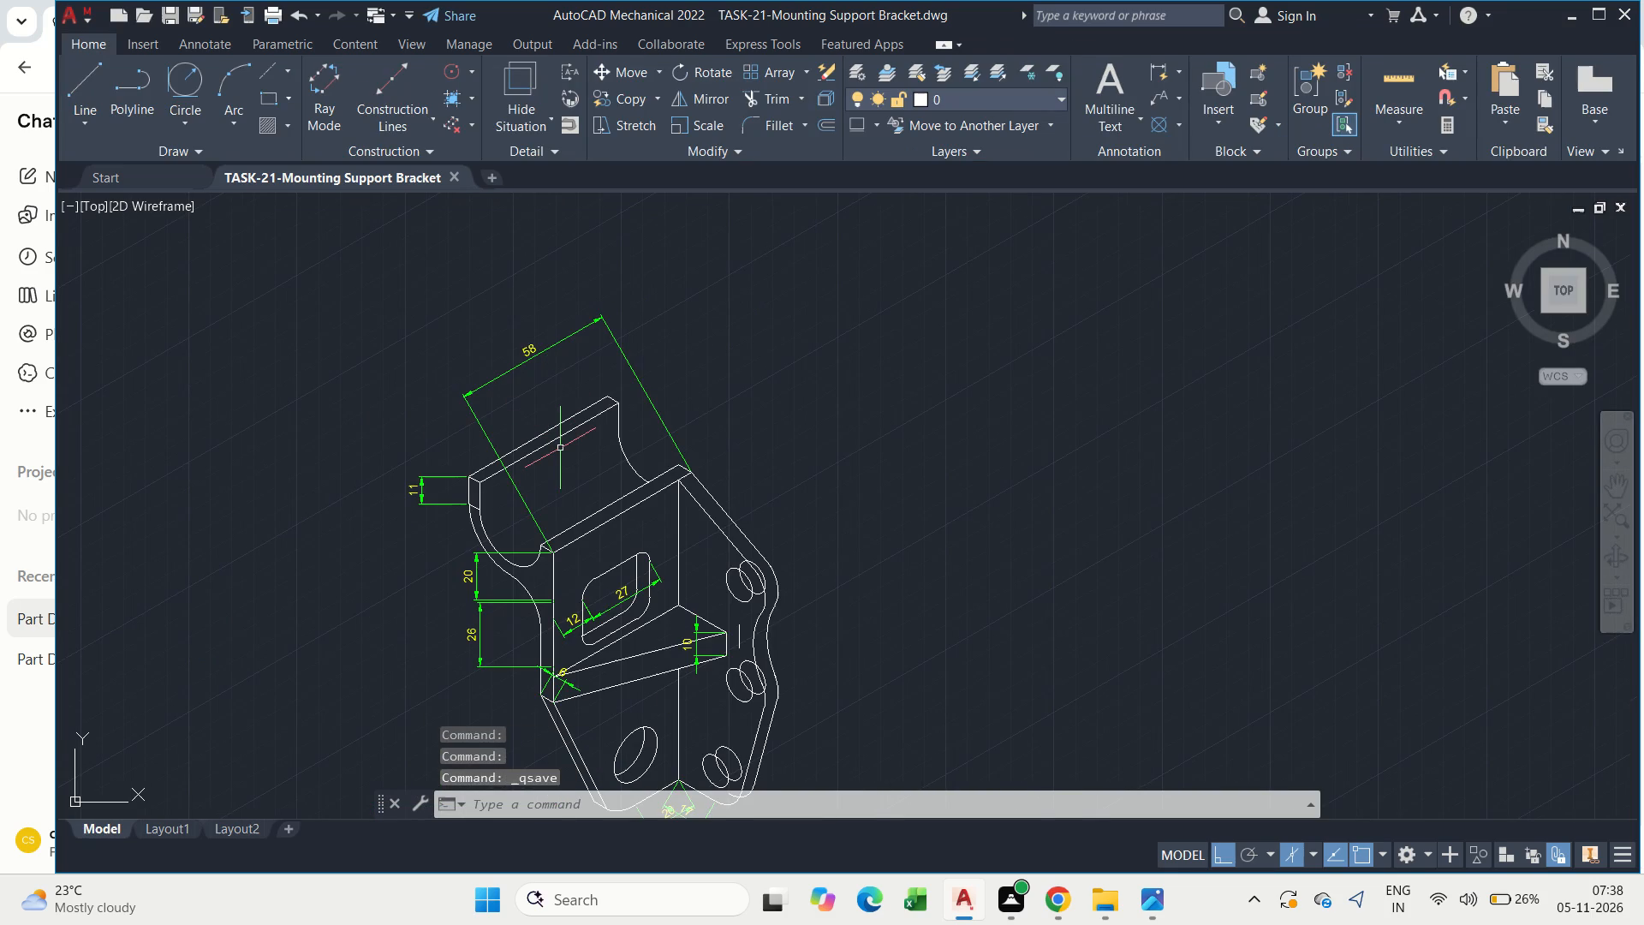
key("Escape")
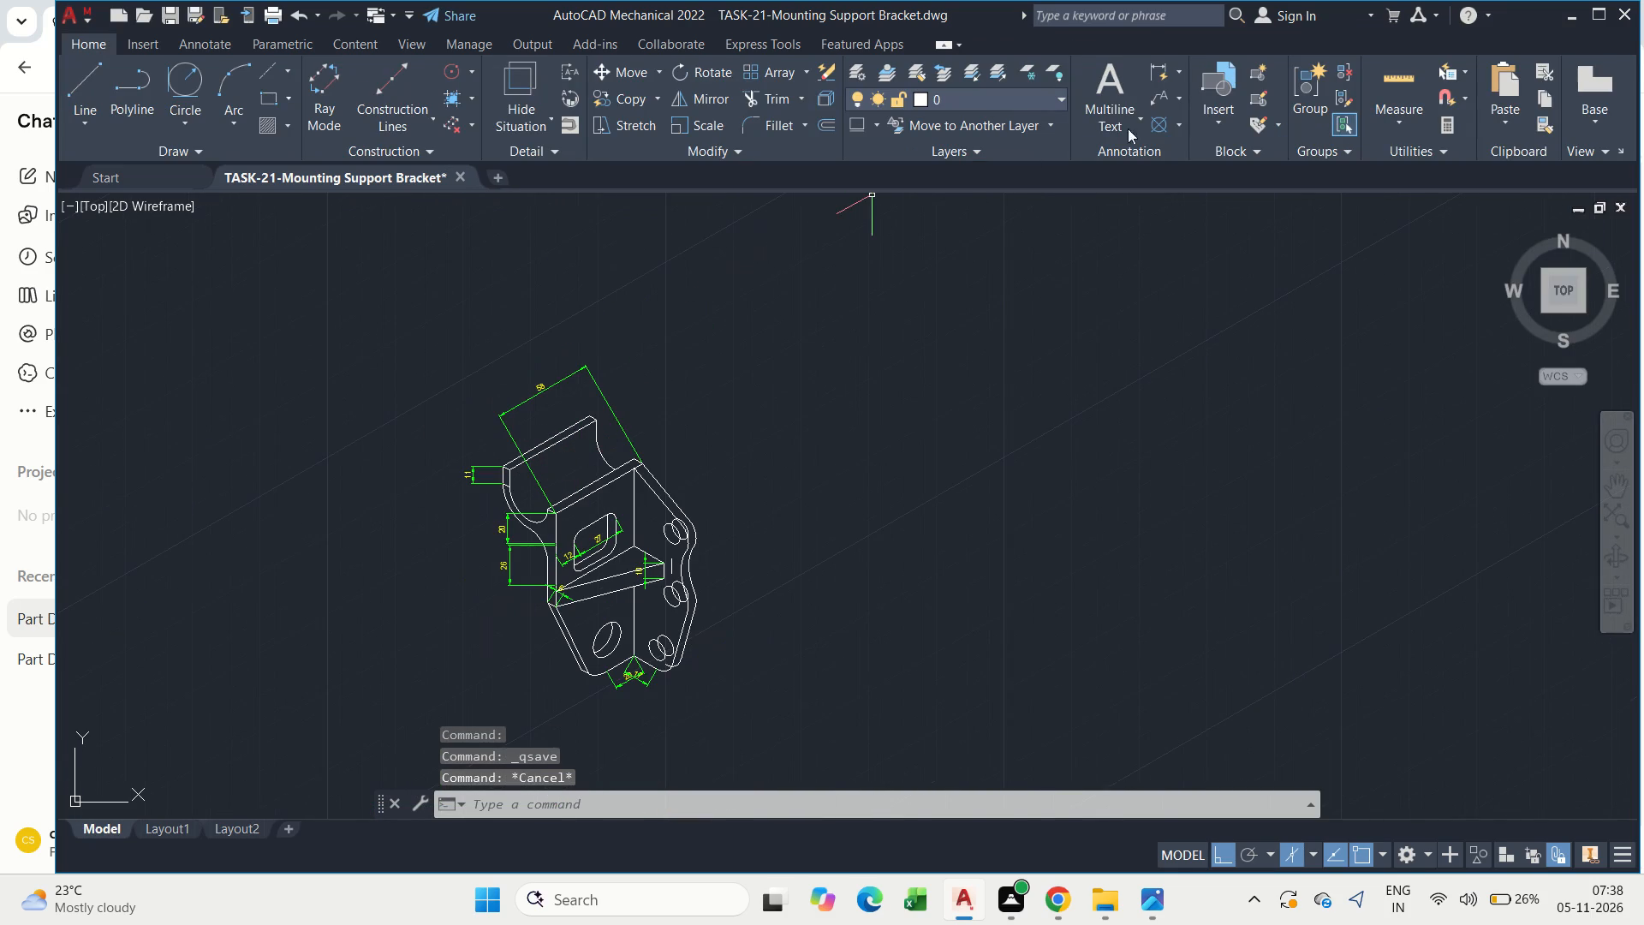
Add a Power Dimension from the plates' inner top corner along the 330° isometric axis above the side plate, with text 28.
left_click(1149, 70)
scroll(659, 456, "up", 2)
middle_click_drag(634, 468, 634, 469)
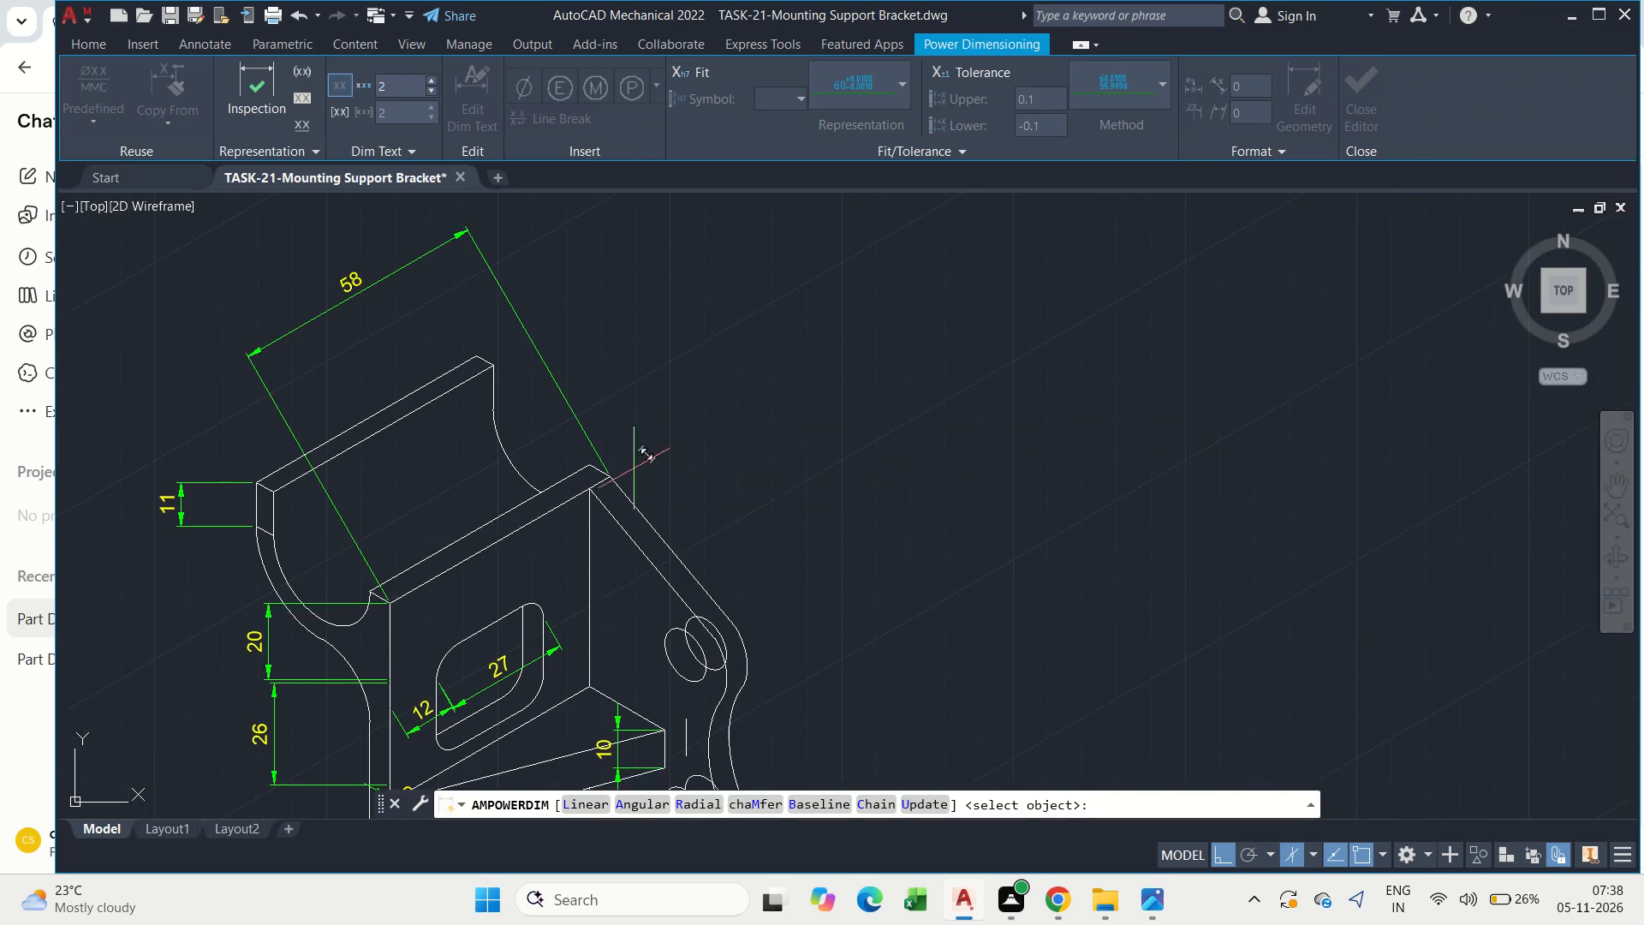
middle_click_drag(634, 469, 696, 380)
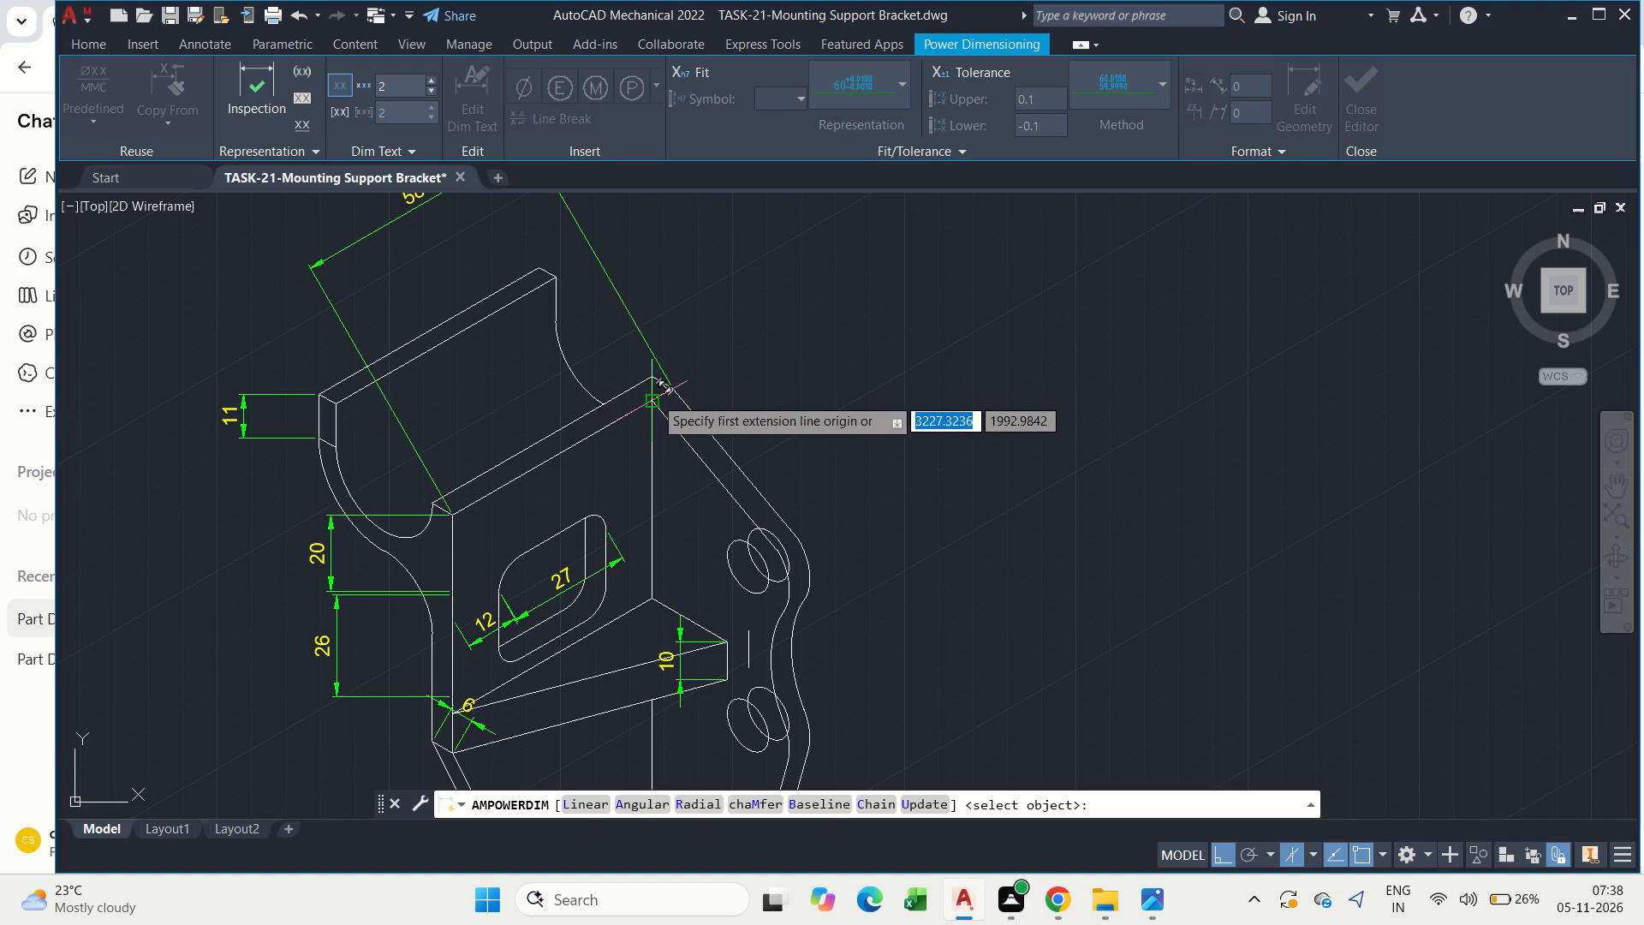
left_click(654, 397)
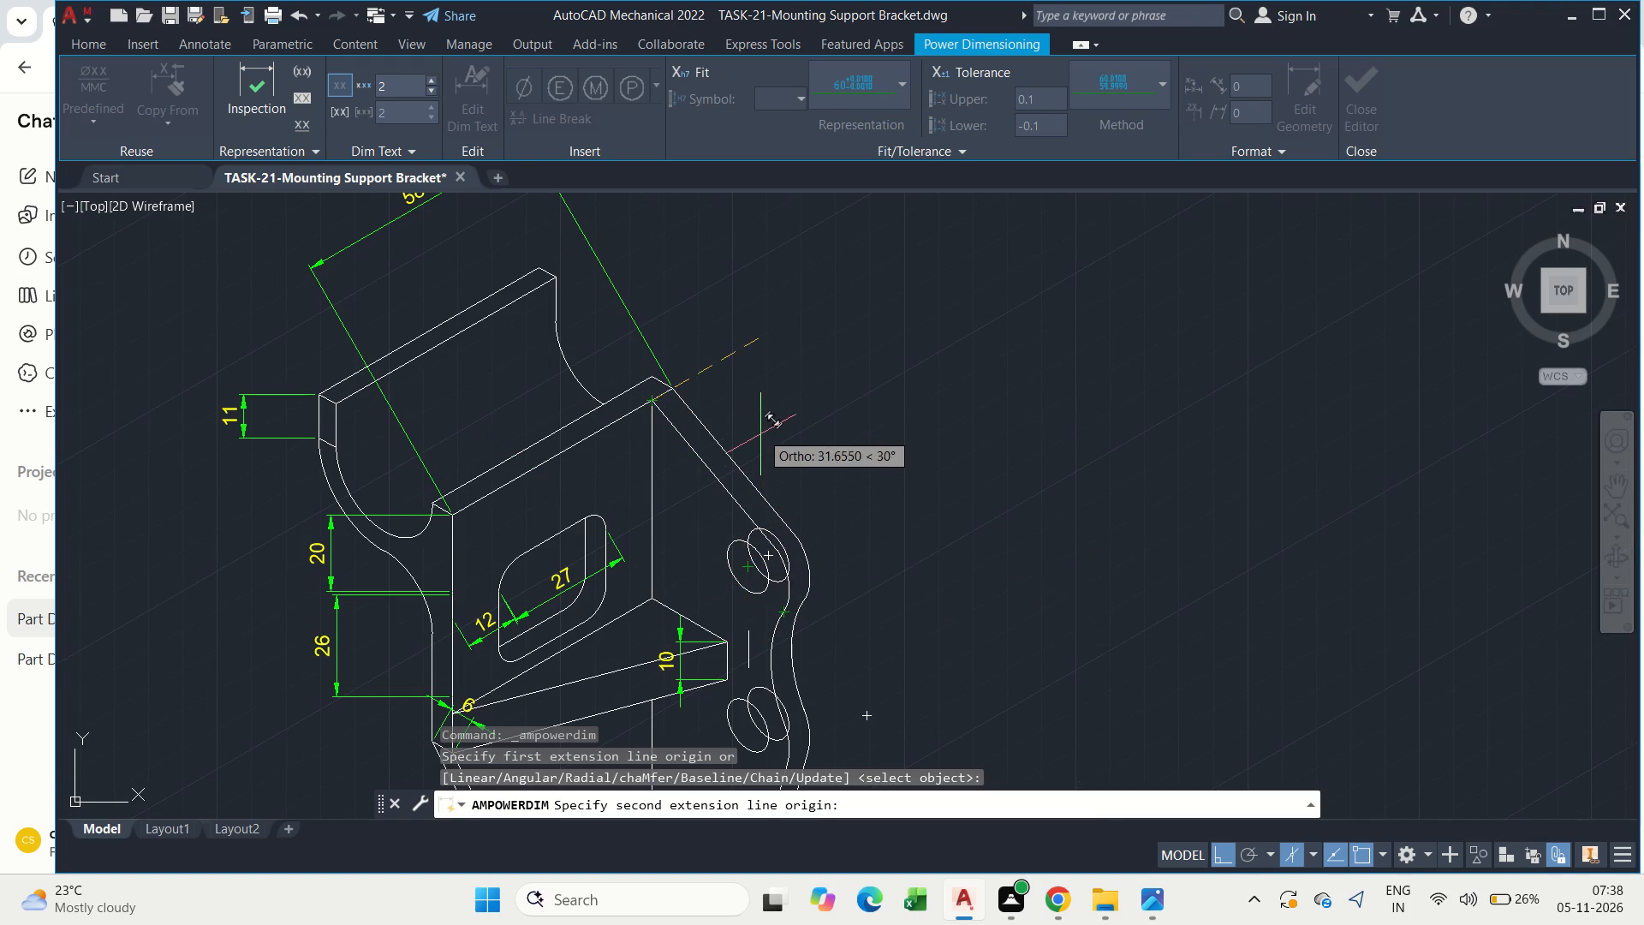
key("F5")
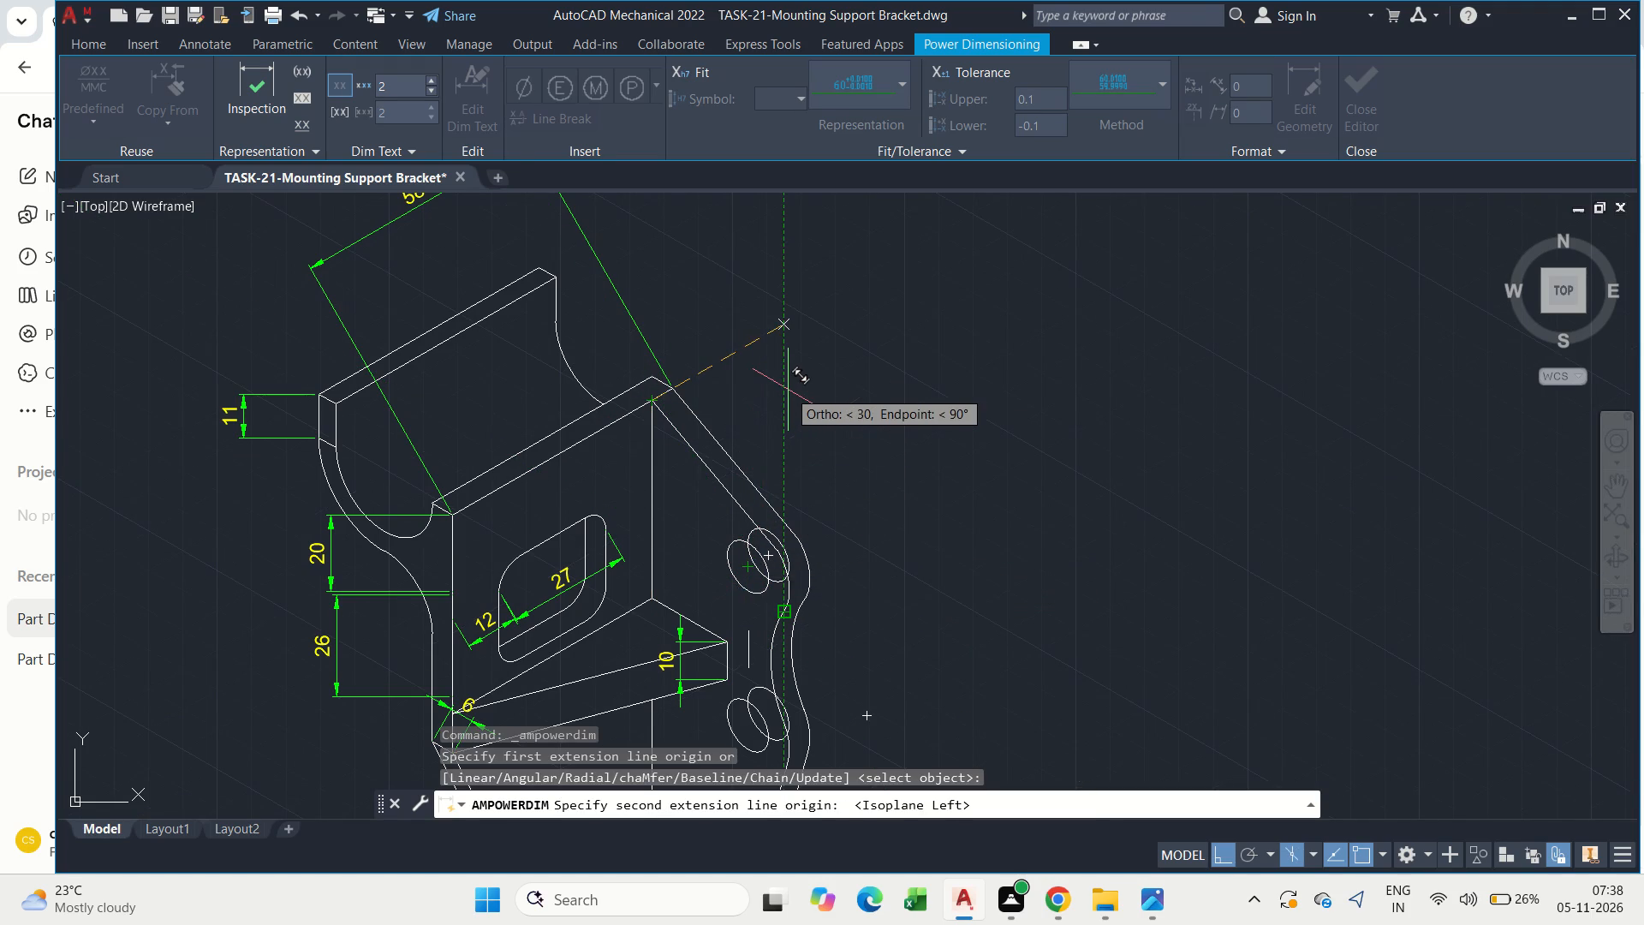
left_click(777, 473)
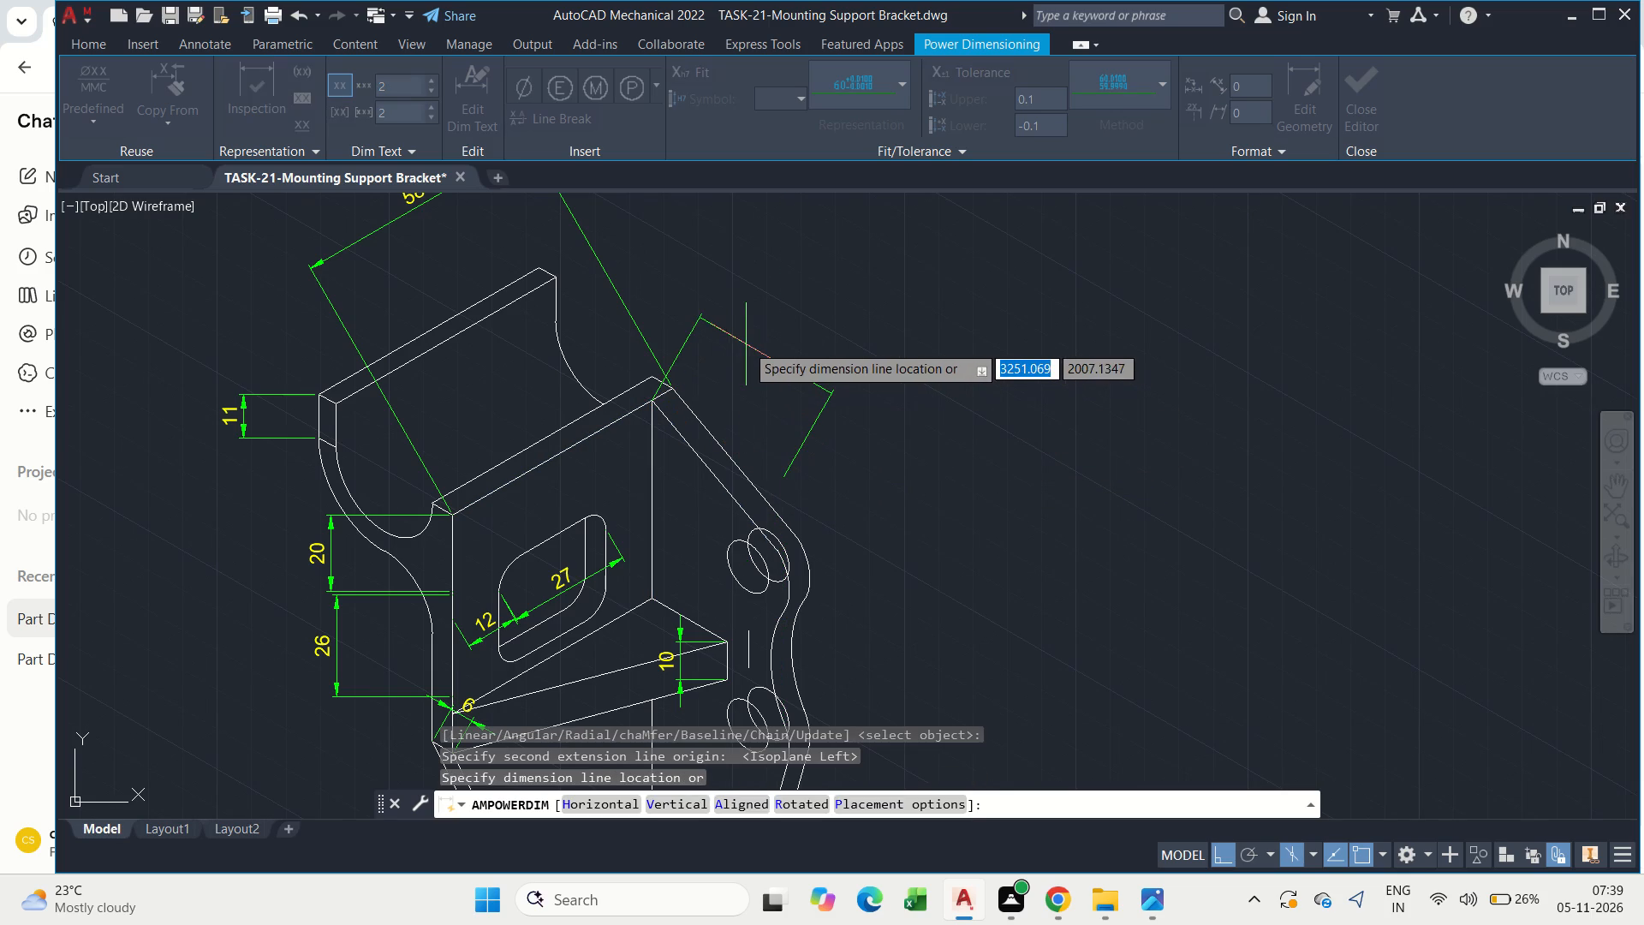
left_click(746, 343)
key("BackSpace")
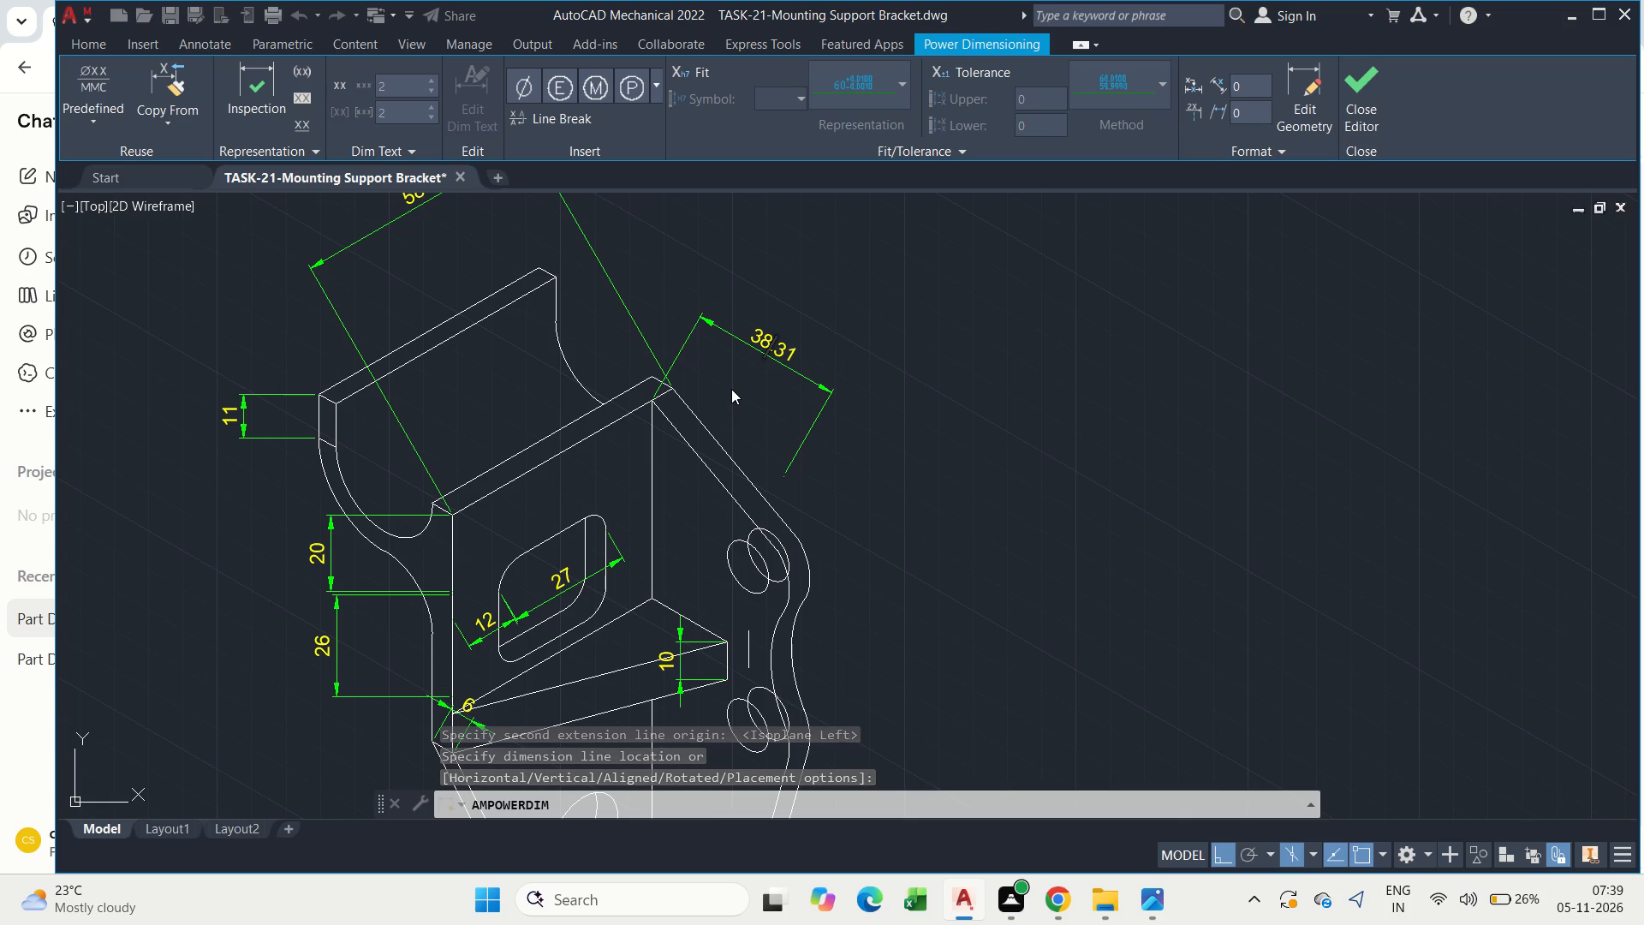
type("28")
key("Return")
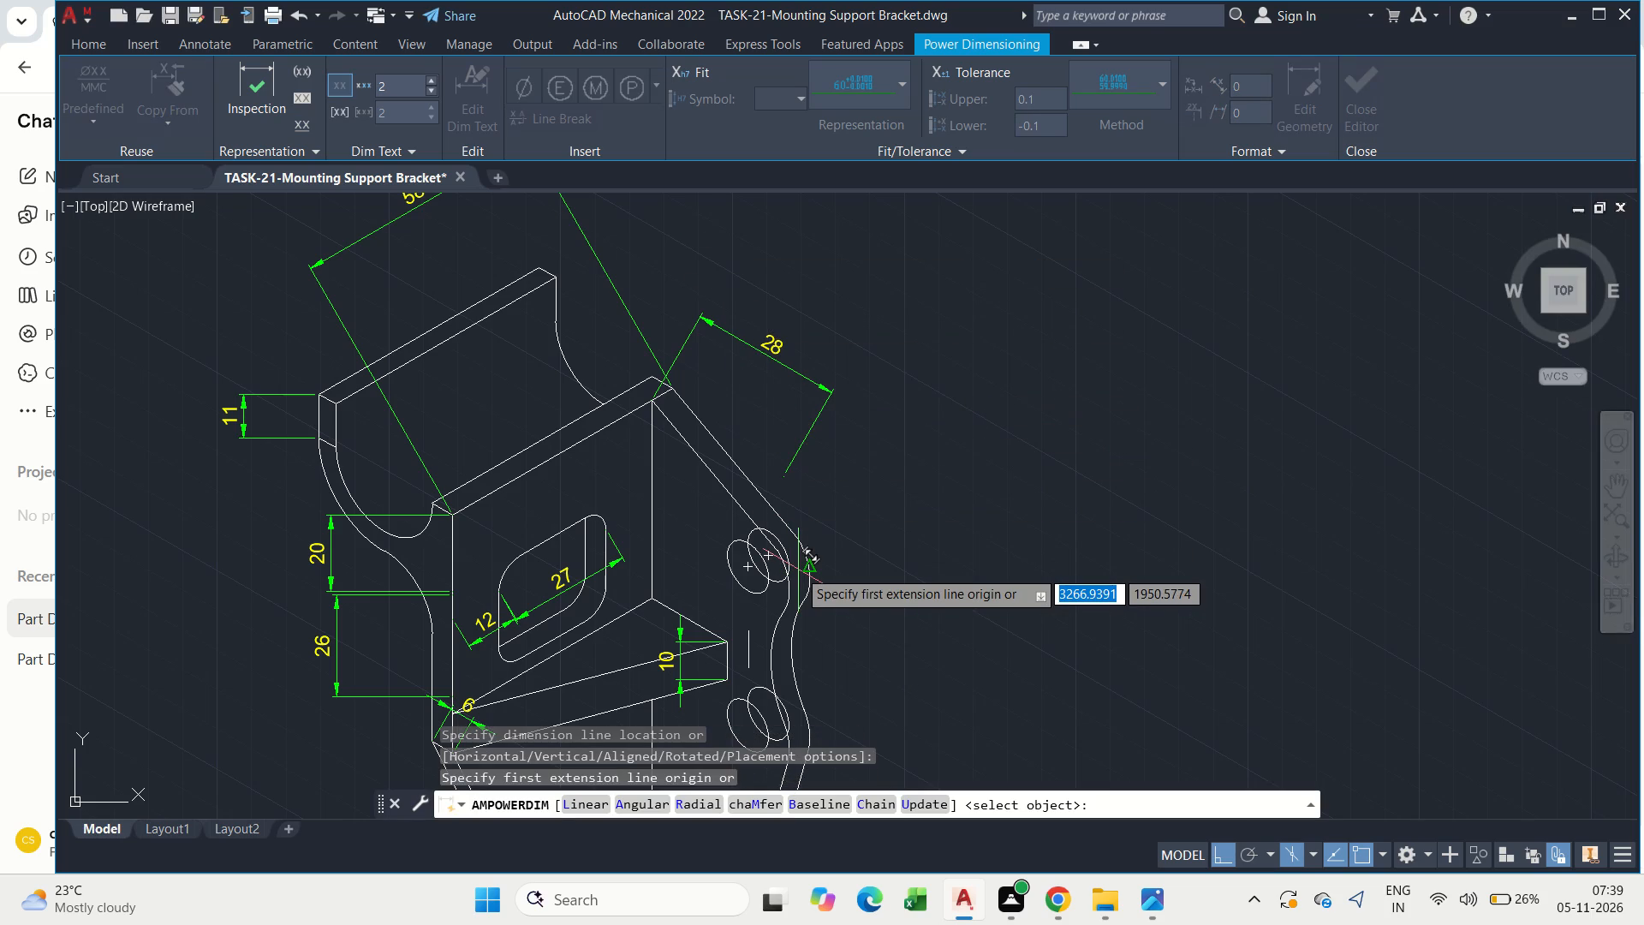
key("Escape")
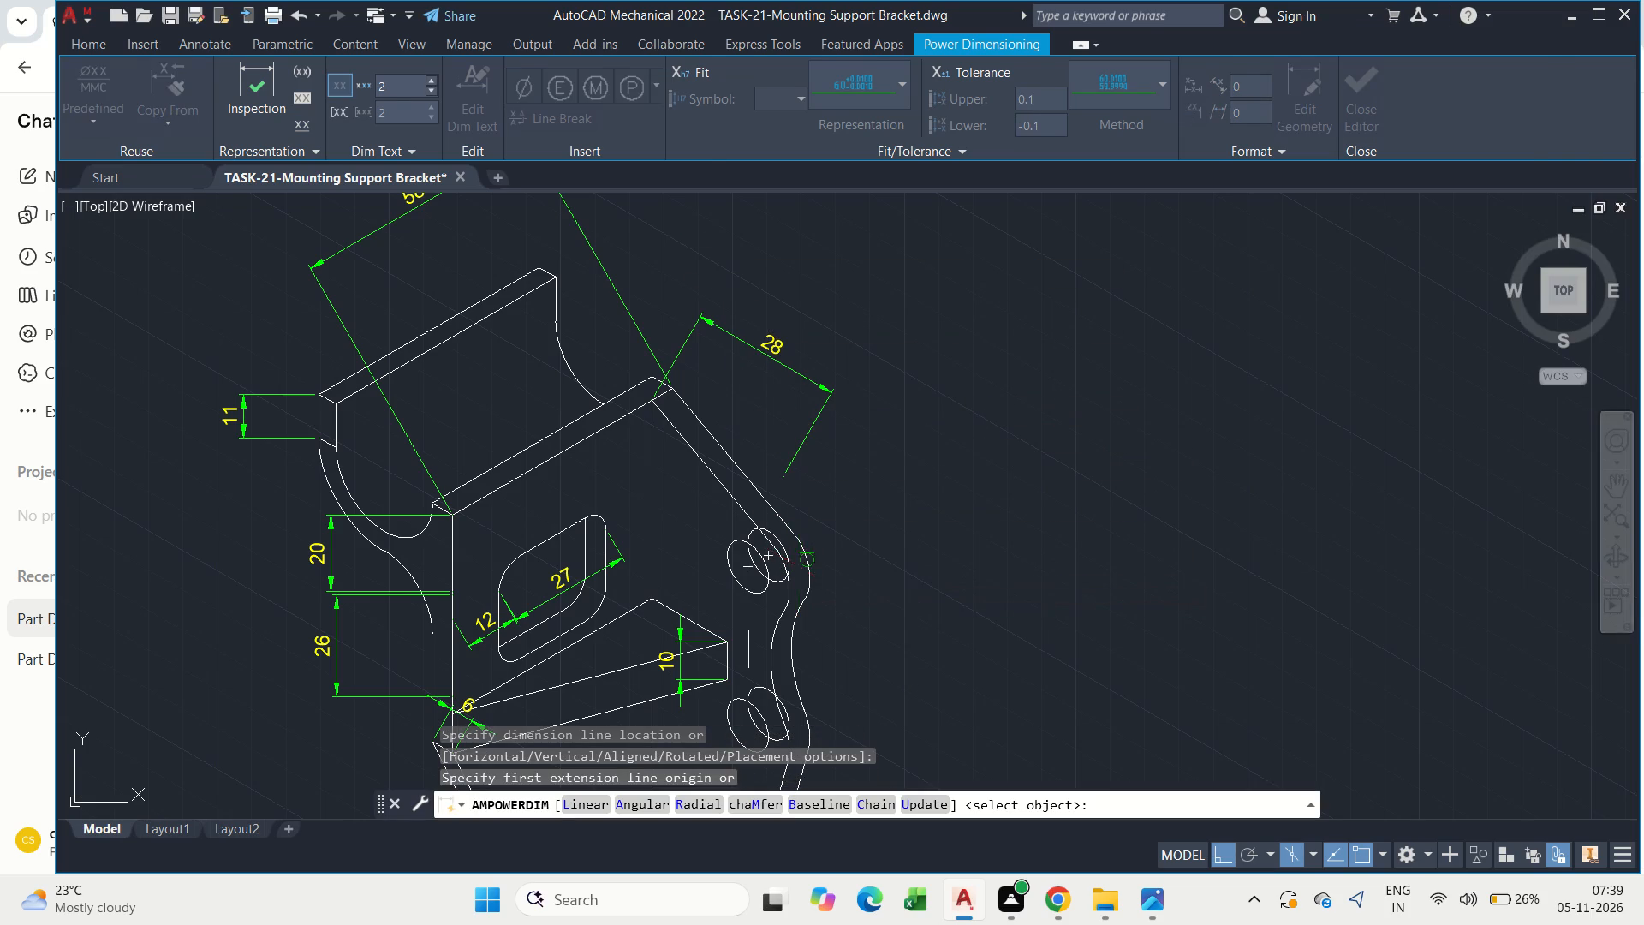
Trim the side plate's upper hole copy to its visible inner arc and delete the leftover arc near the outline.
middle_click_drag(795, 552, 840, 437)
scroll(792, 441, "up", 2)
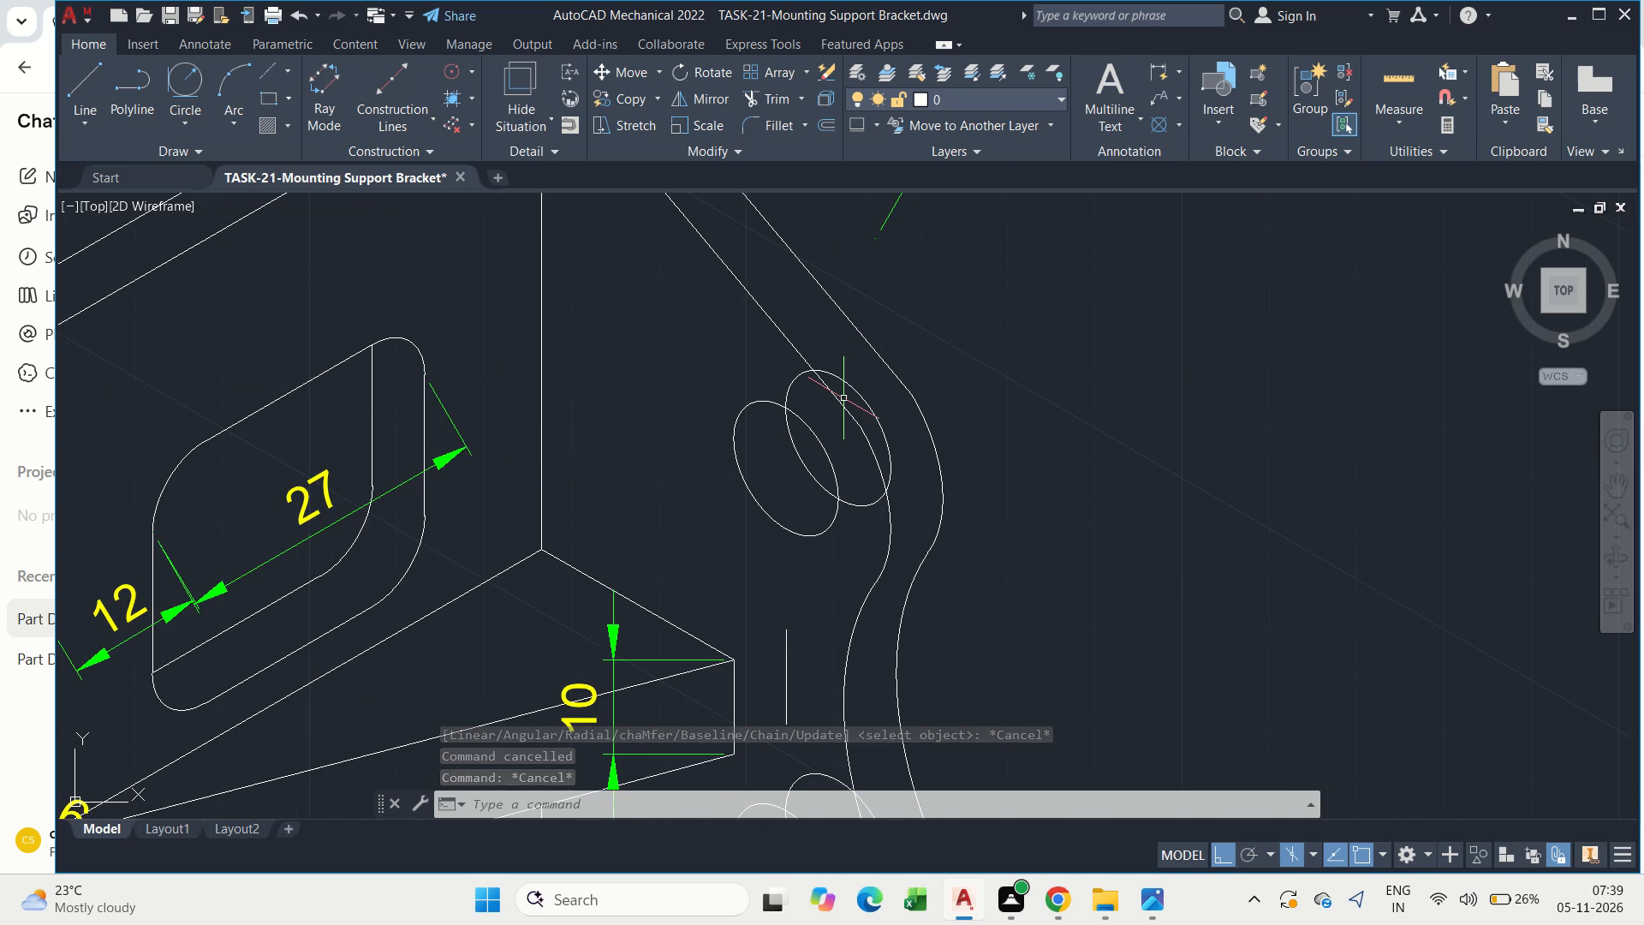
type("tr")
key("space")
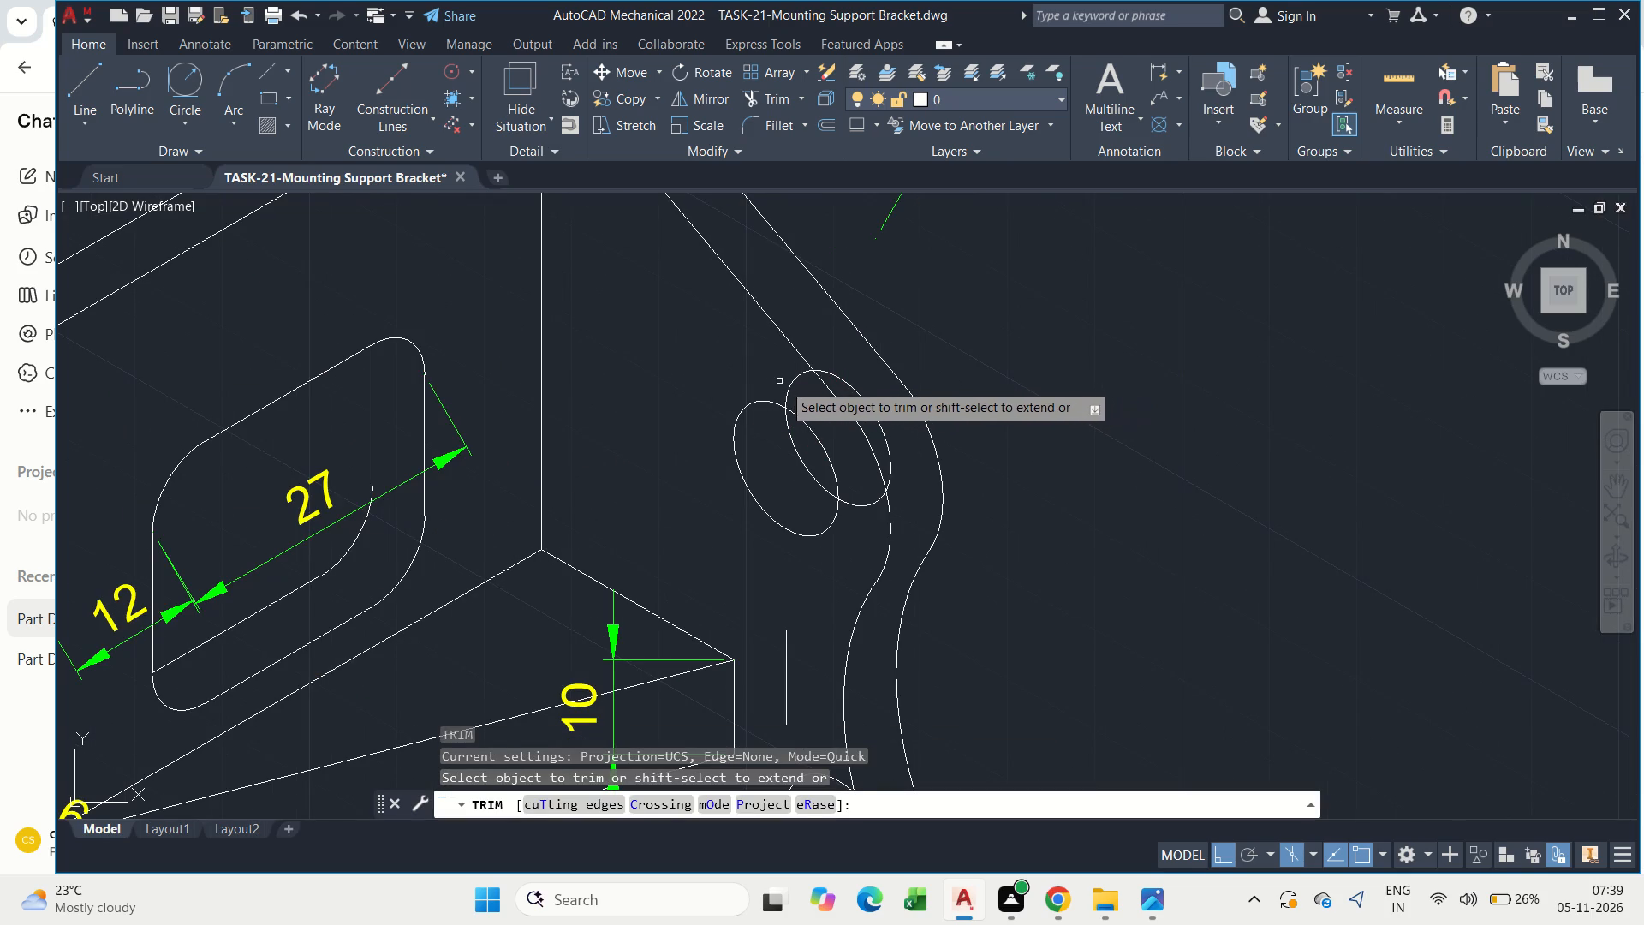
left_click_drag(786, 384, 873, 540)
key("Escape")
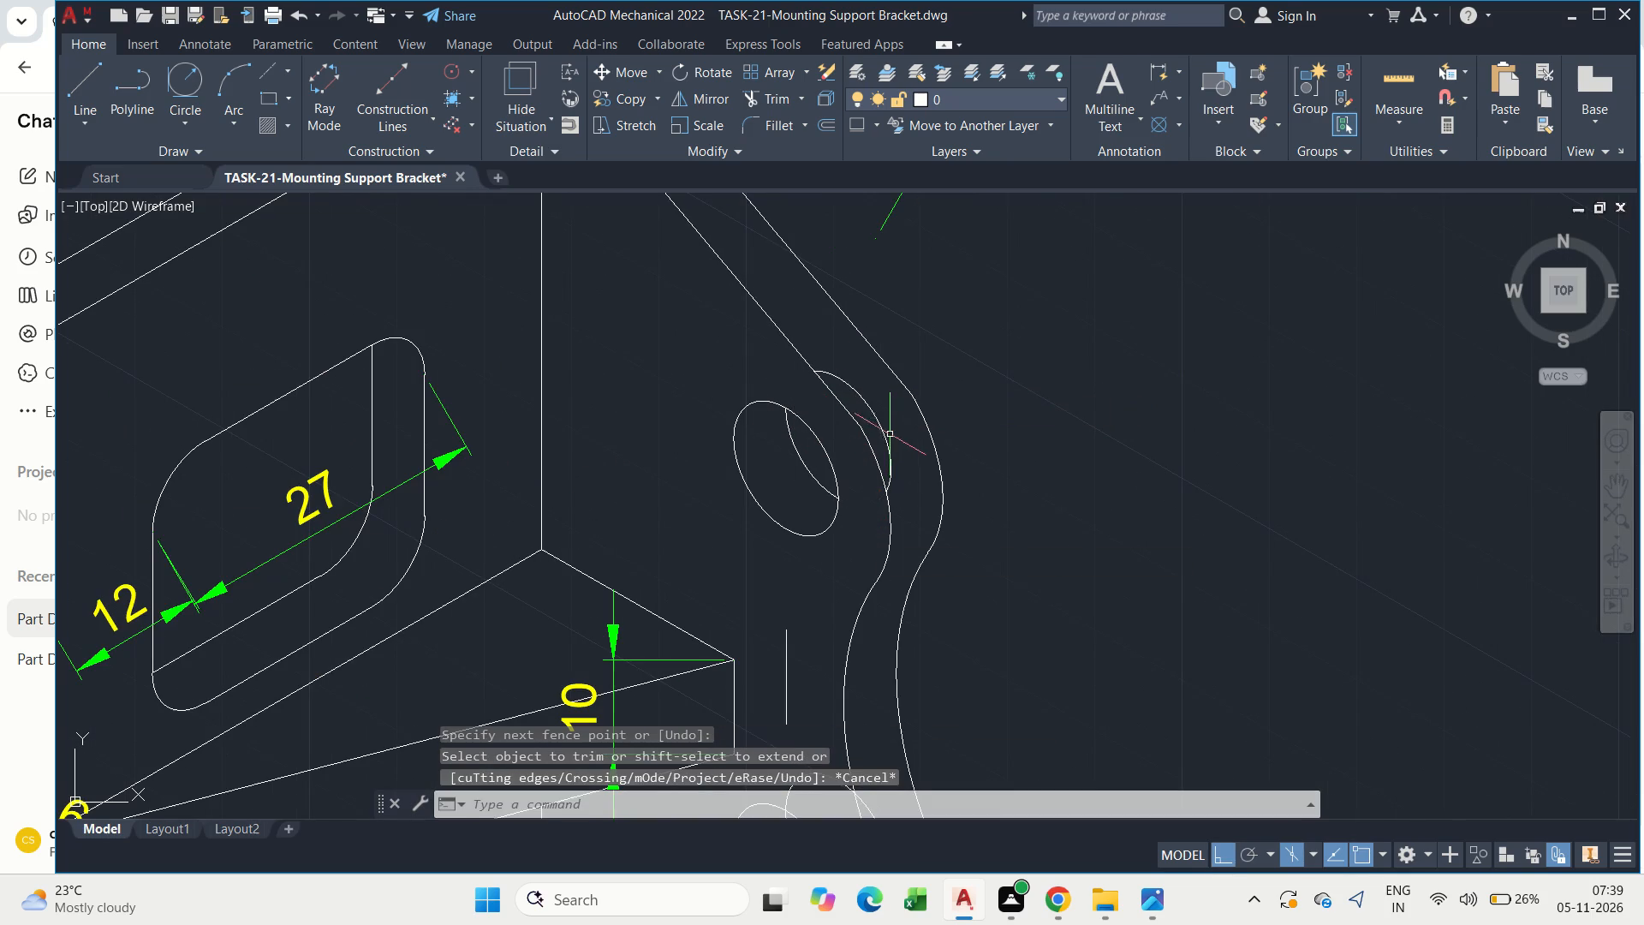
left_click(890, 434)
left_click(880, 430)
key("Delete")
scroll(882, 433, "down", 1)
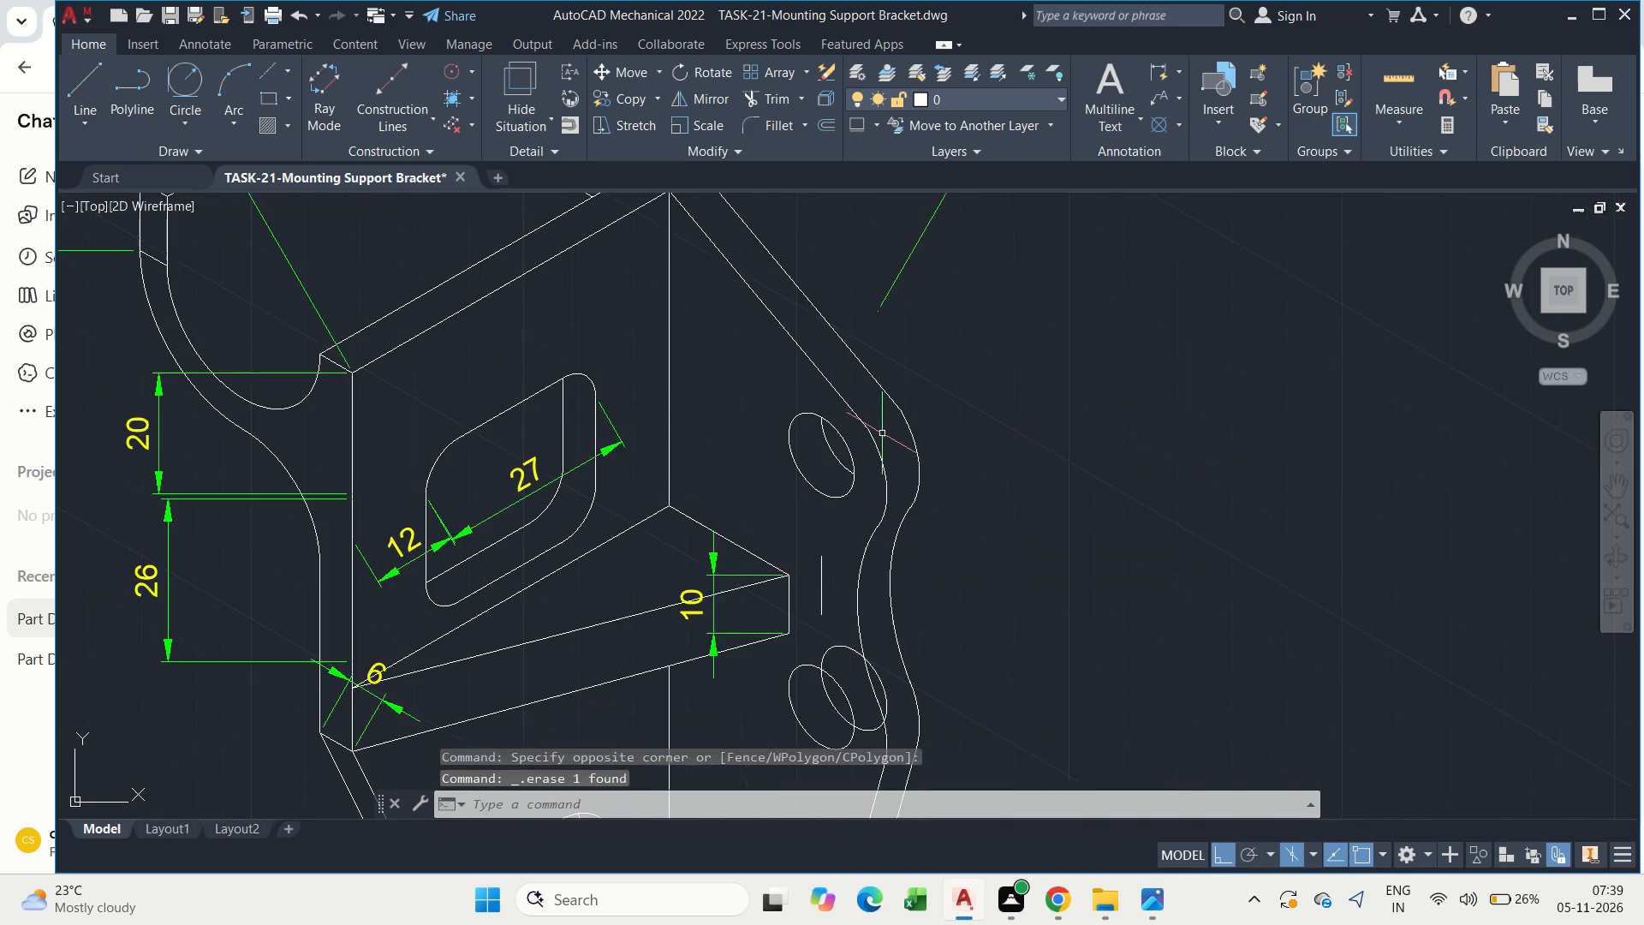
Trim the side plate's middle hole copy to its visible inner arc and delete the leftover arc near the outline.
middle_click_drag(915, 494, 861, 326)
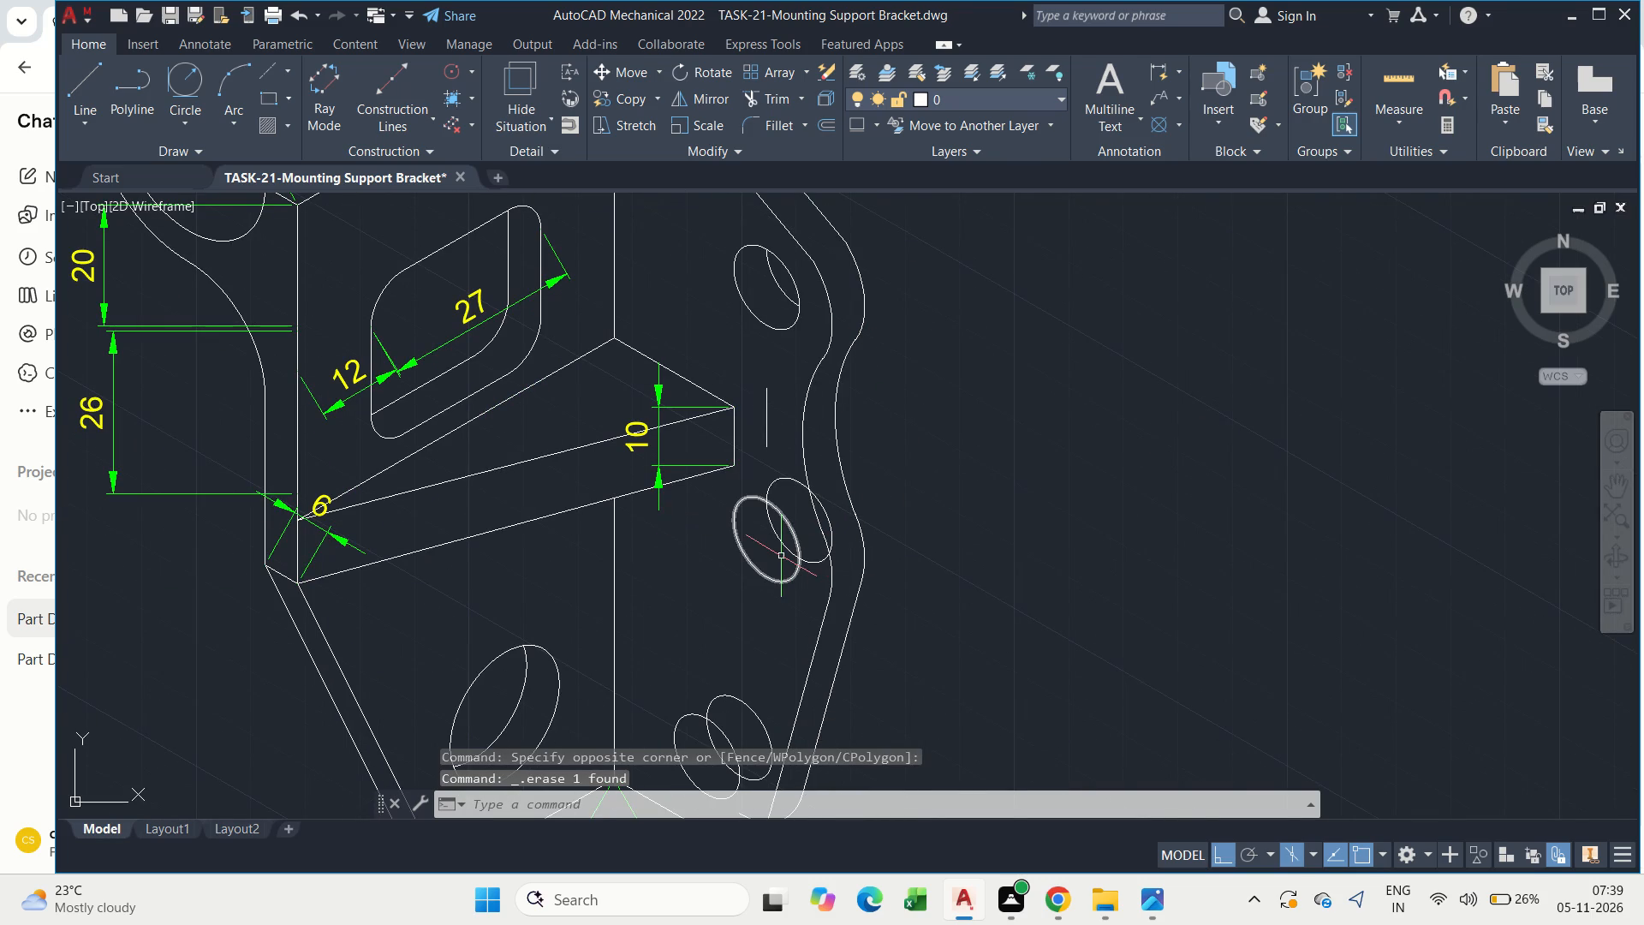
type("tr")
key("space")
left_click(769, 485)
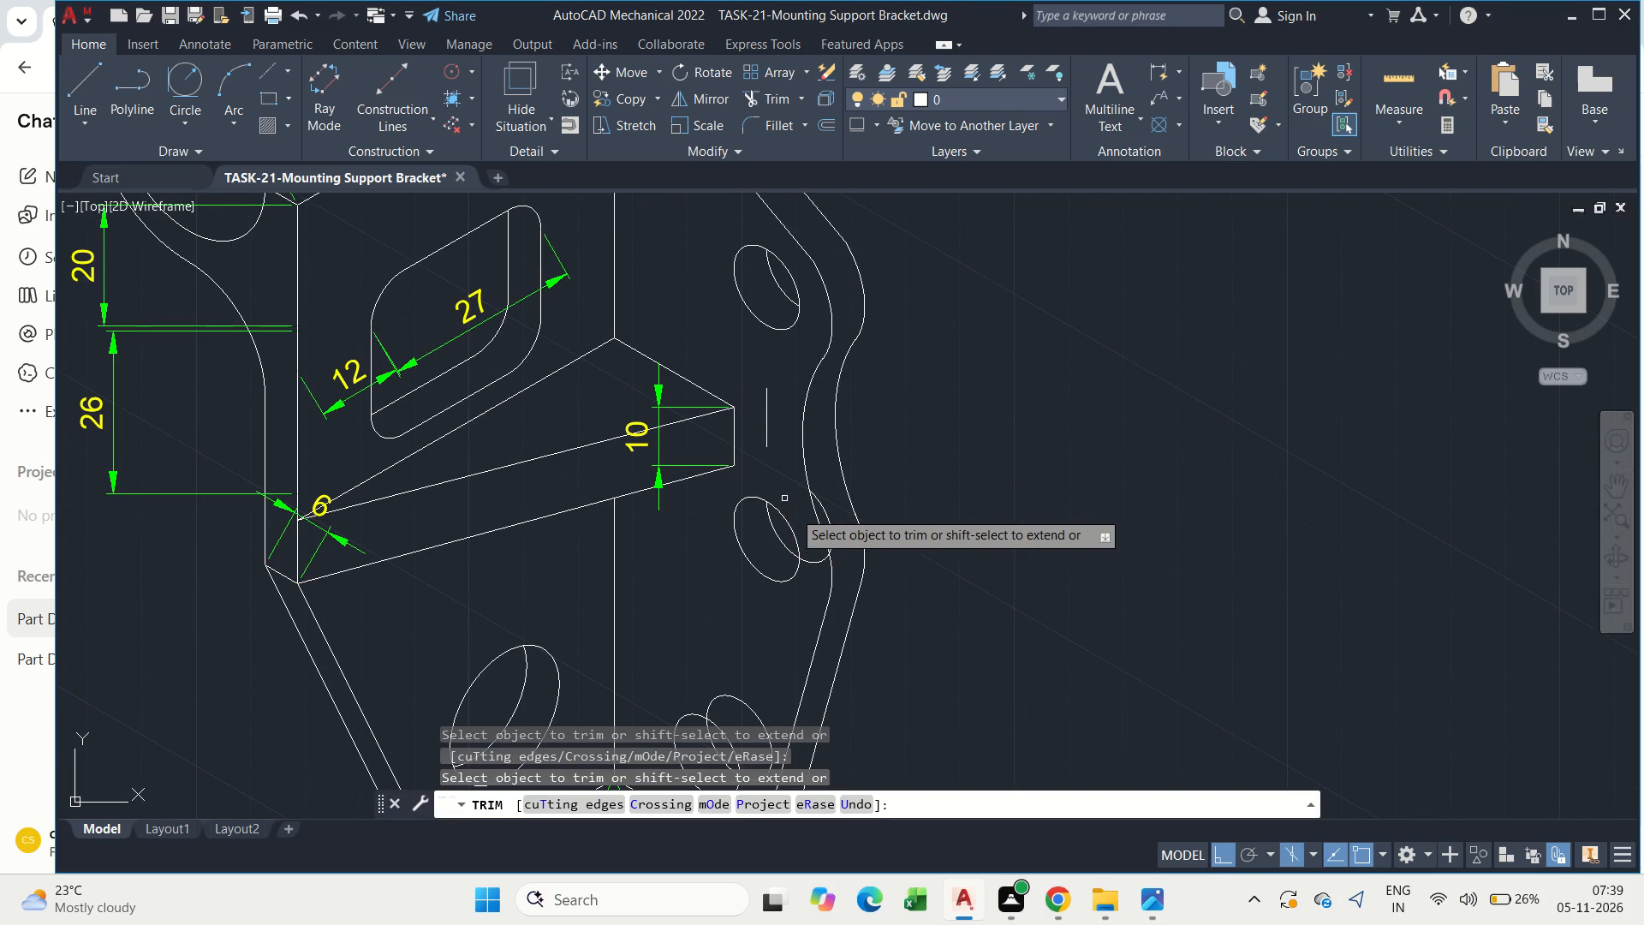
left_click(812, 564)
key("Escape")
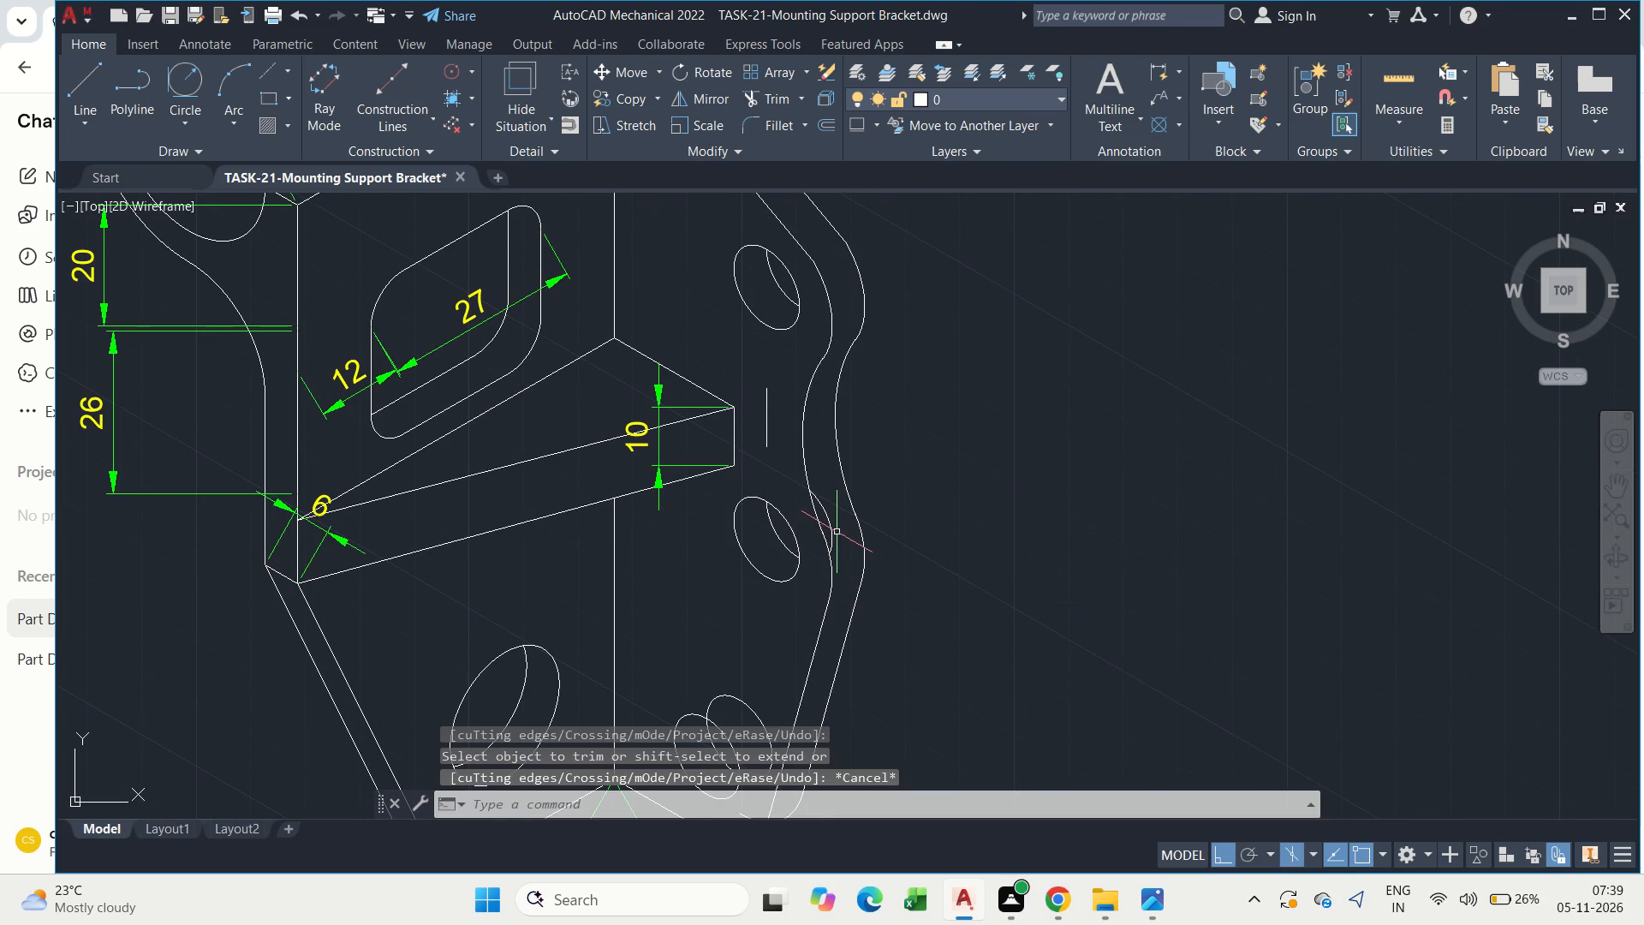
left_click(829, 526)
key("Delete")
middle_click_drag(897, 541, 884, 494)
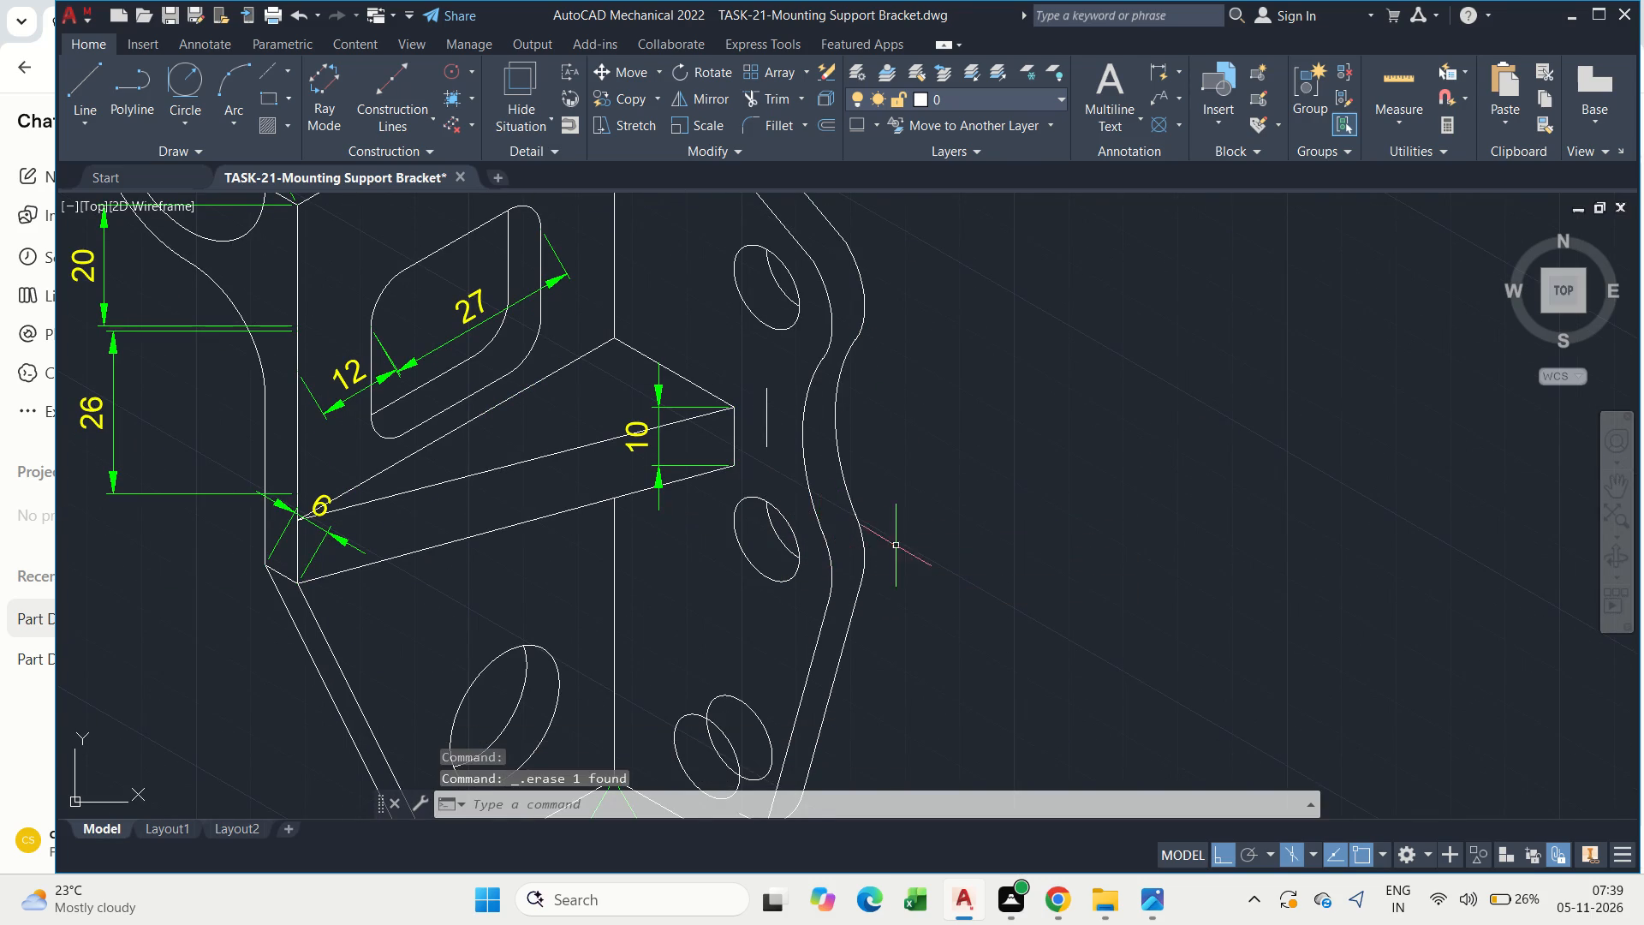
Delete the stray short vertical line beside the web's end.
middle_click_drag(884, 494, 920, 404)
left_click_drag(807, 290, 801, 283)
left_click(782, 262)
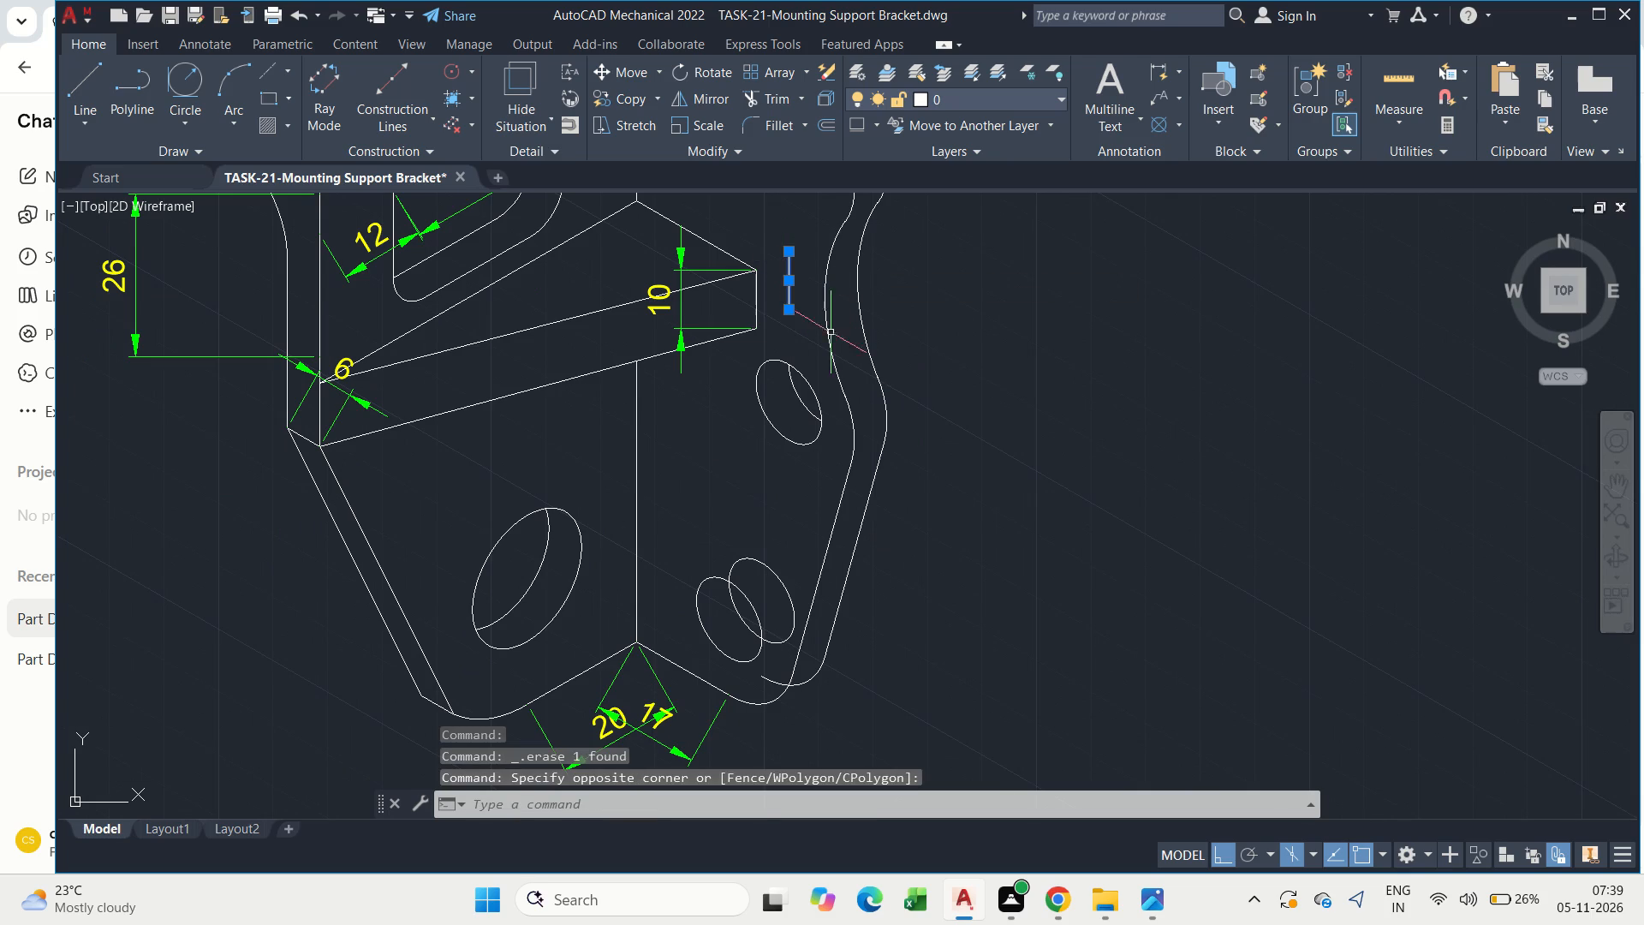
key("Delete")
middle_click_drag(856, 380, 898, 470)
scroll(898, 470, "down", 1)
key("Escape")
key("Escape")
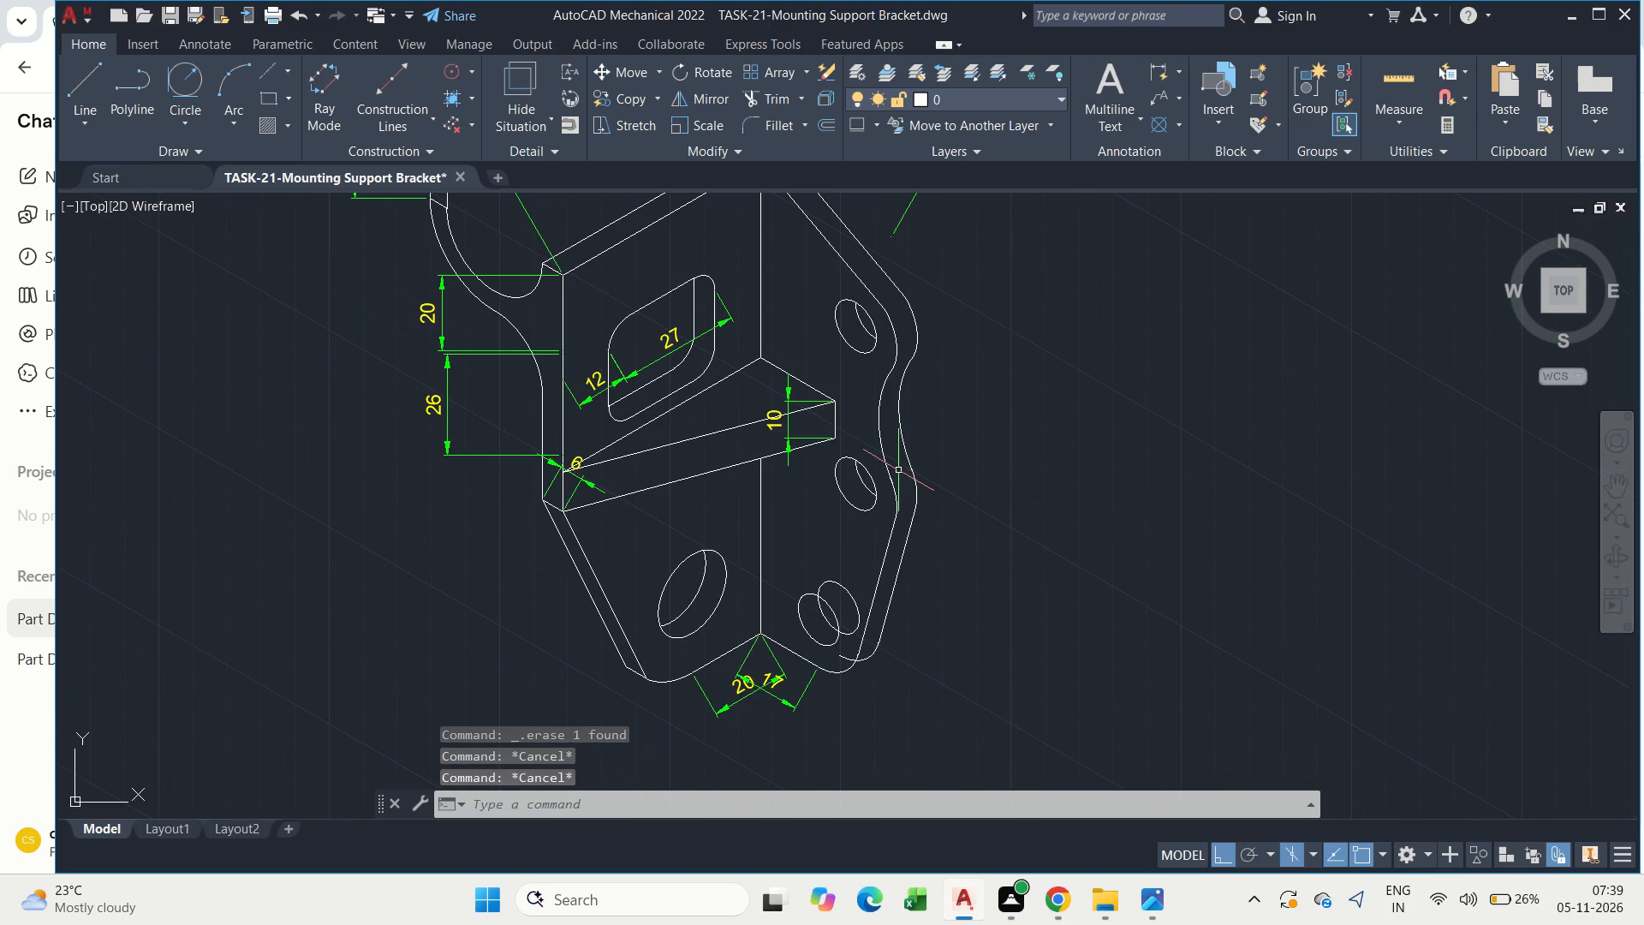
Trim the side plate's lowest hole copy to its visible inner arc and save the drawing.
scroll(852, 647, "up", 1)
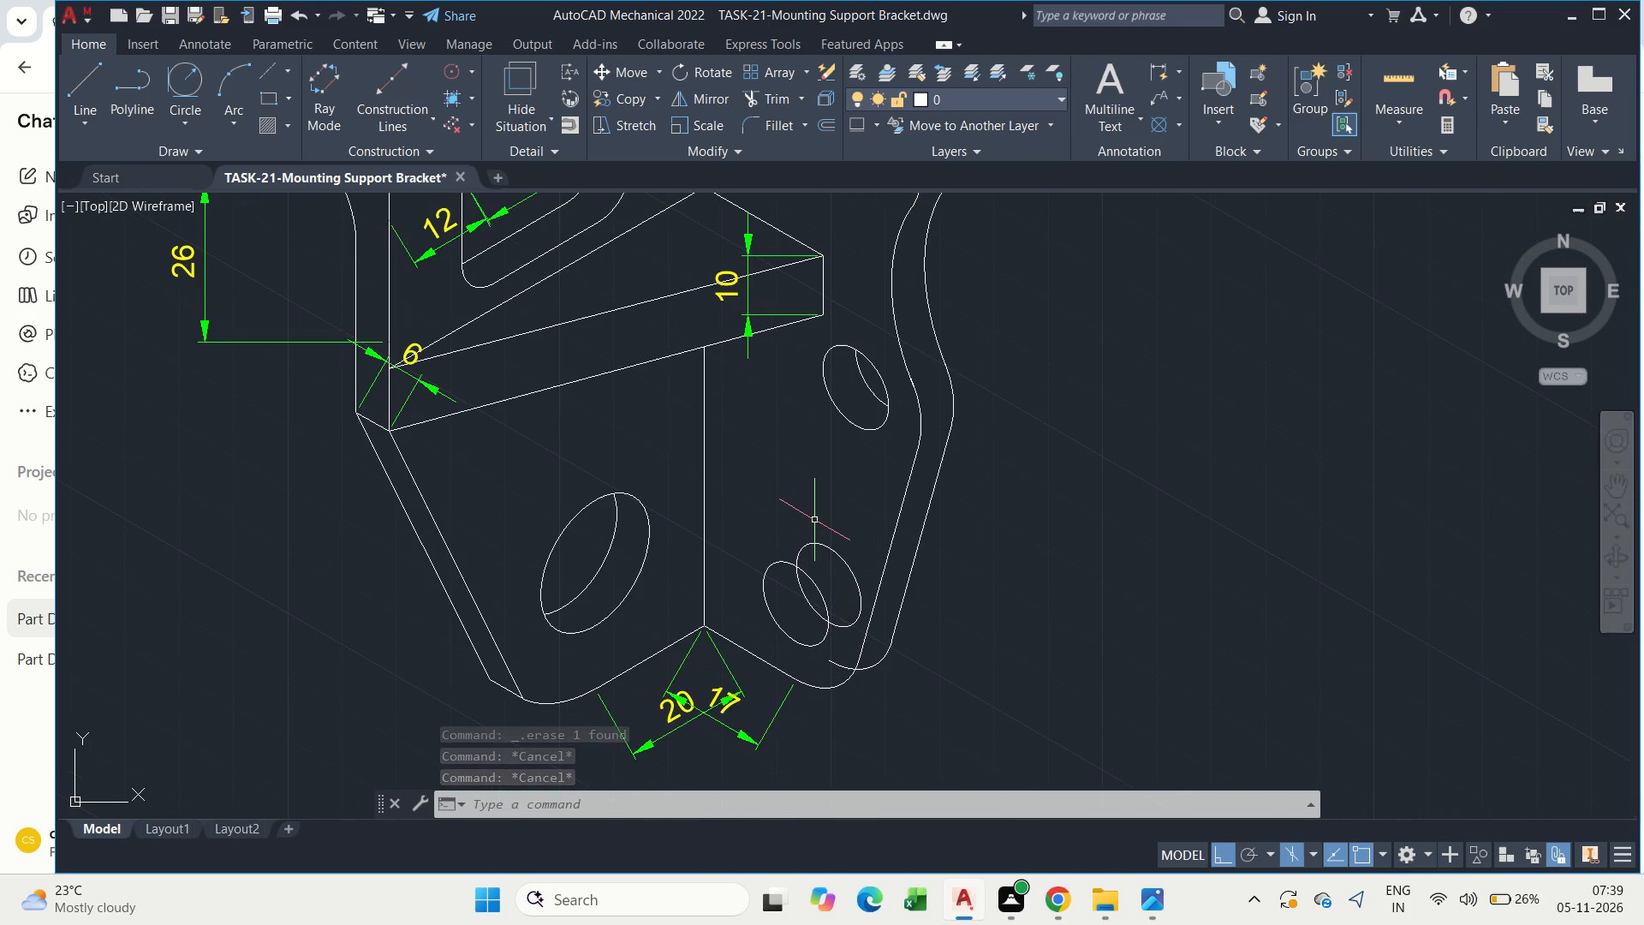
type("tr")
key("space")
left_click_drag(814, 520, 845, 613)
key("Escape")
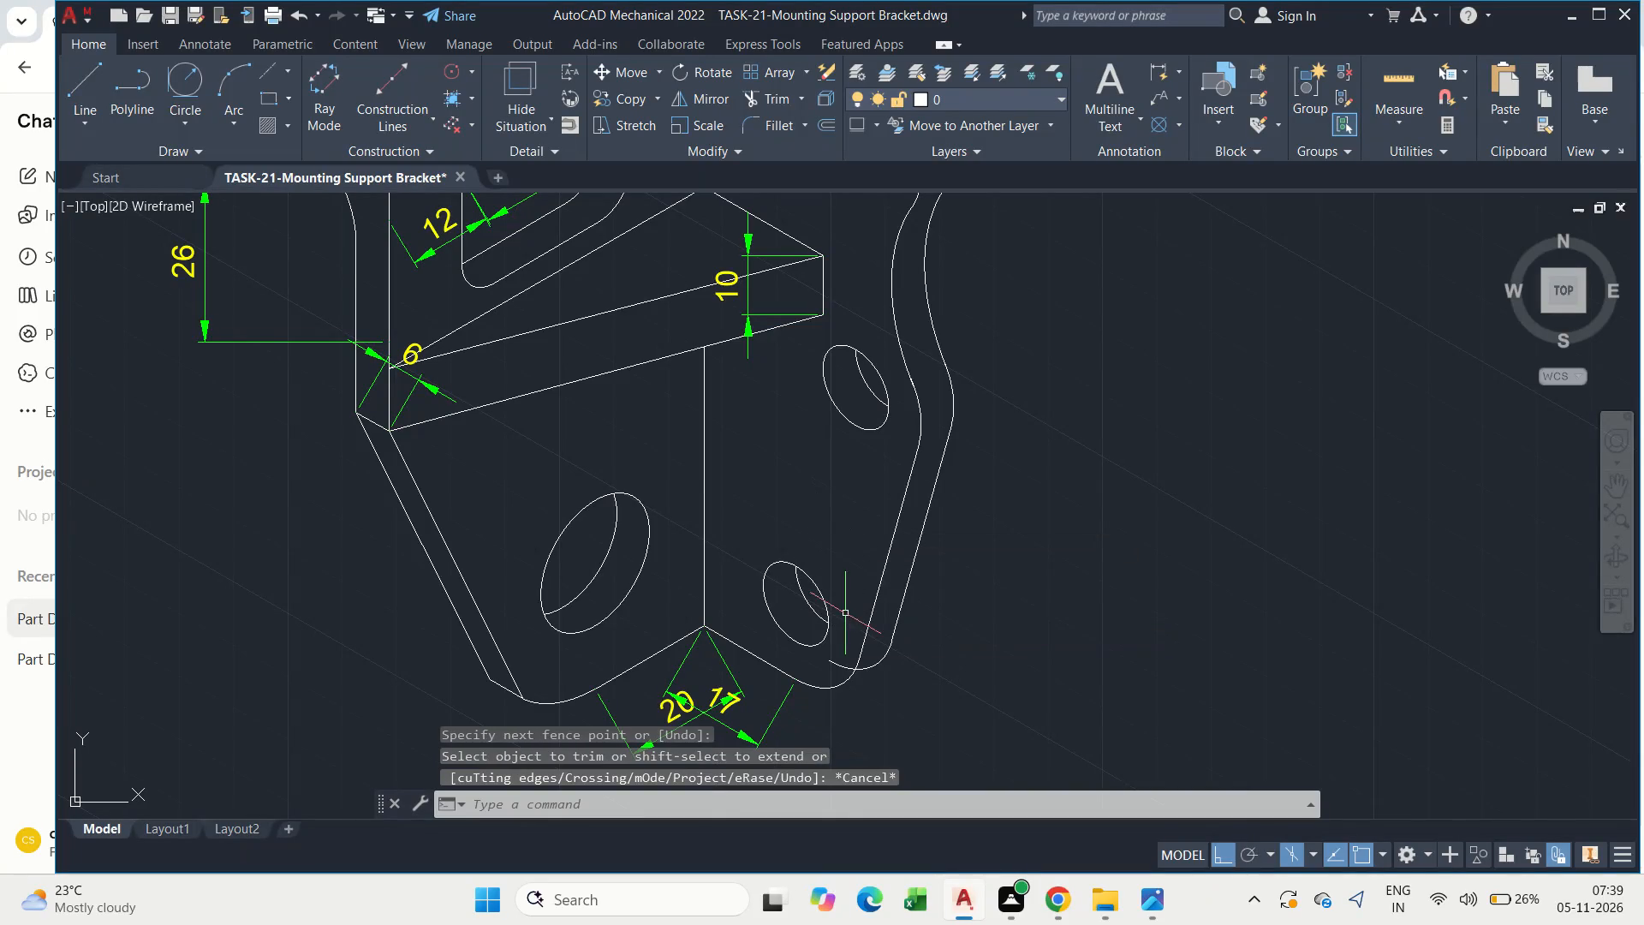
key("ctrl+s")
key("ctrl+s")
key("Escape")
Trim the copied outline's bottom arc portion that lies inside the side plate's original outline, and save the drawing.
type("tr")
key("space")
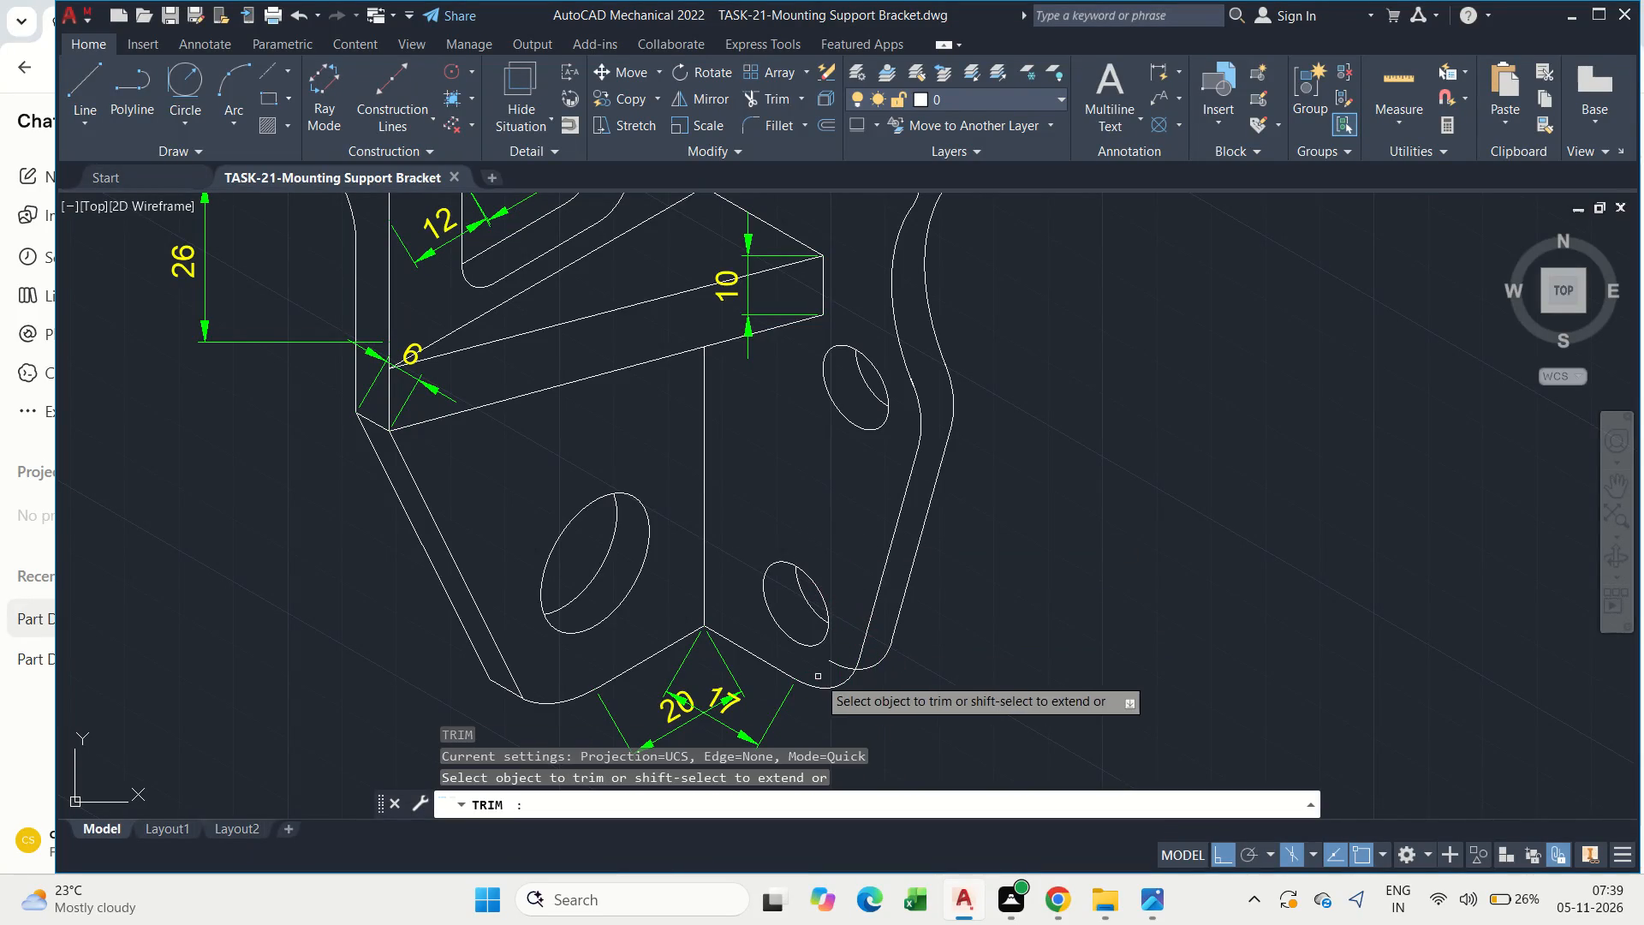
left_click(837, 668)
key("Escape")
scroll(844, 588, "down", 1)
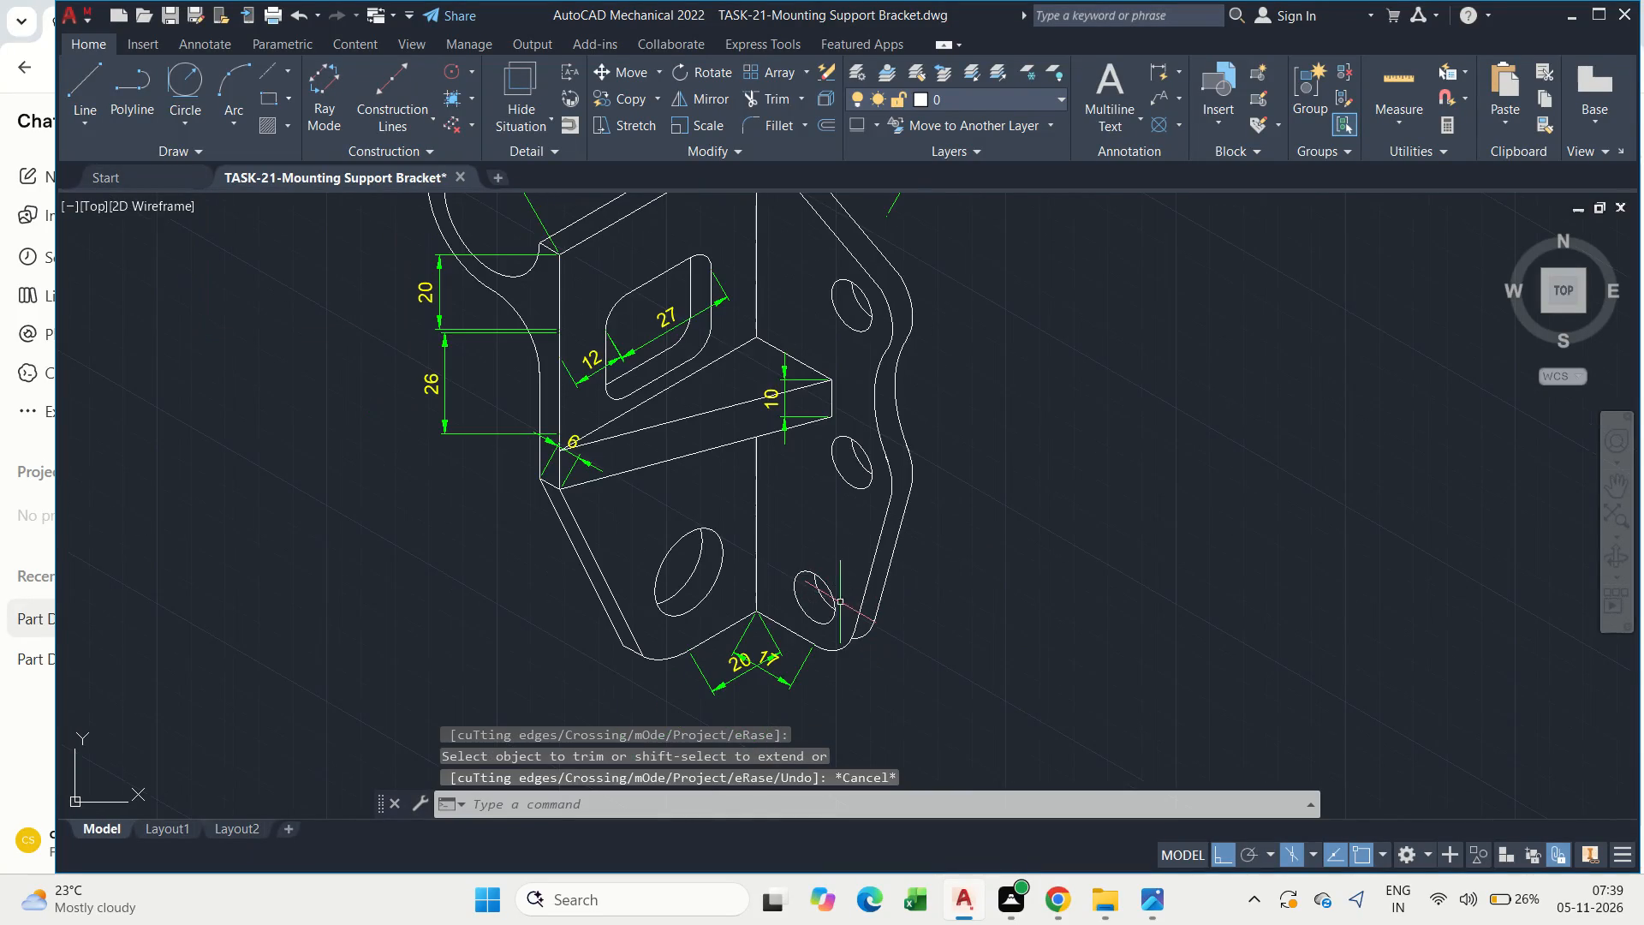
key("ctrl+s")
key("ctrl+w")
Draw a line joining the side plate's original and copied rounded bottom corners.
scroll(837, 651, "up", 2)
key("Escape")
type("l")
key("space")
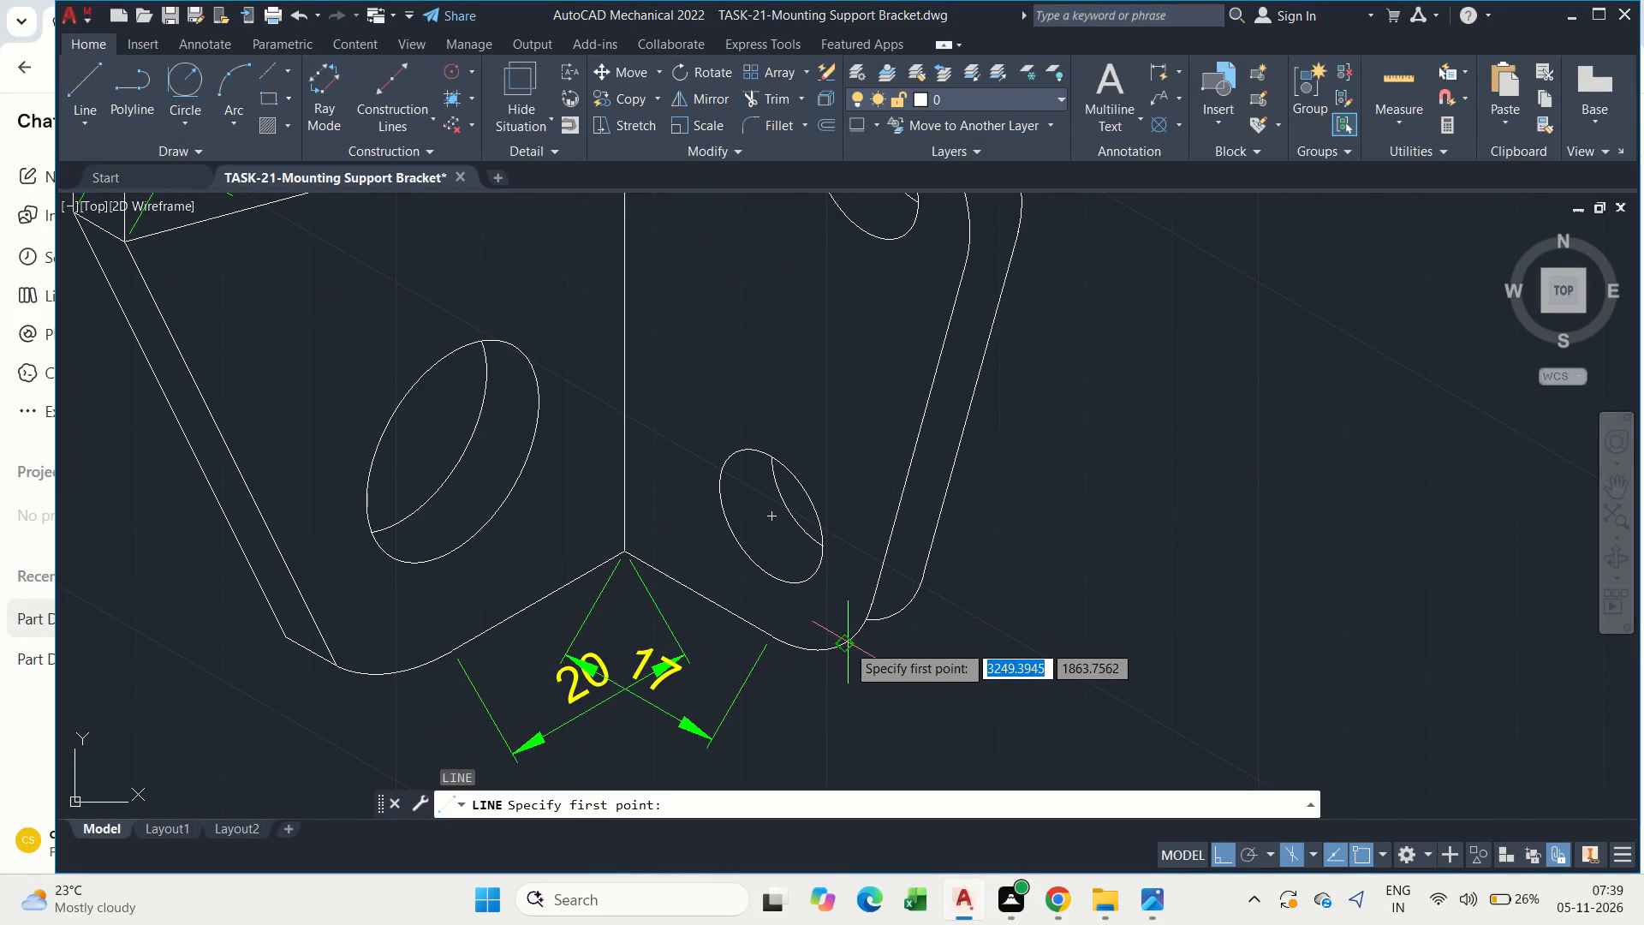
left_click(839, 645)
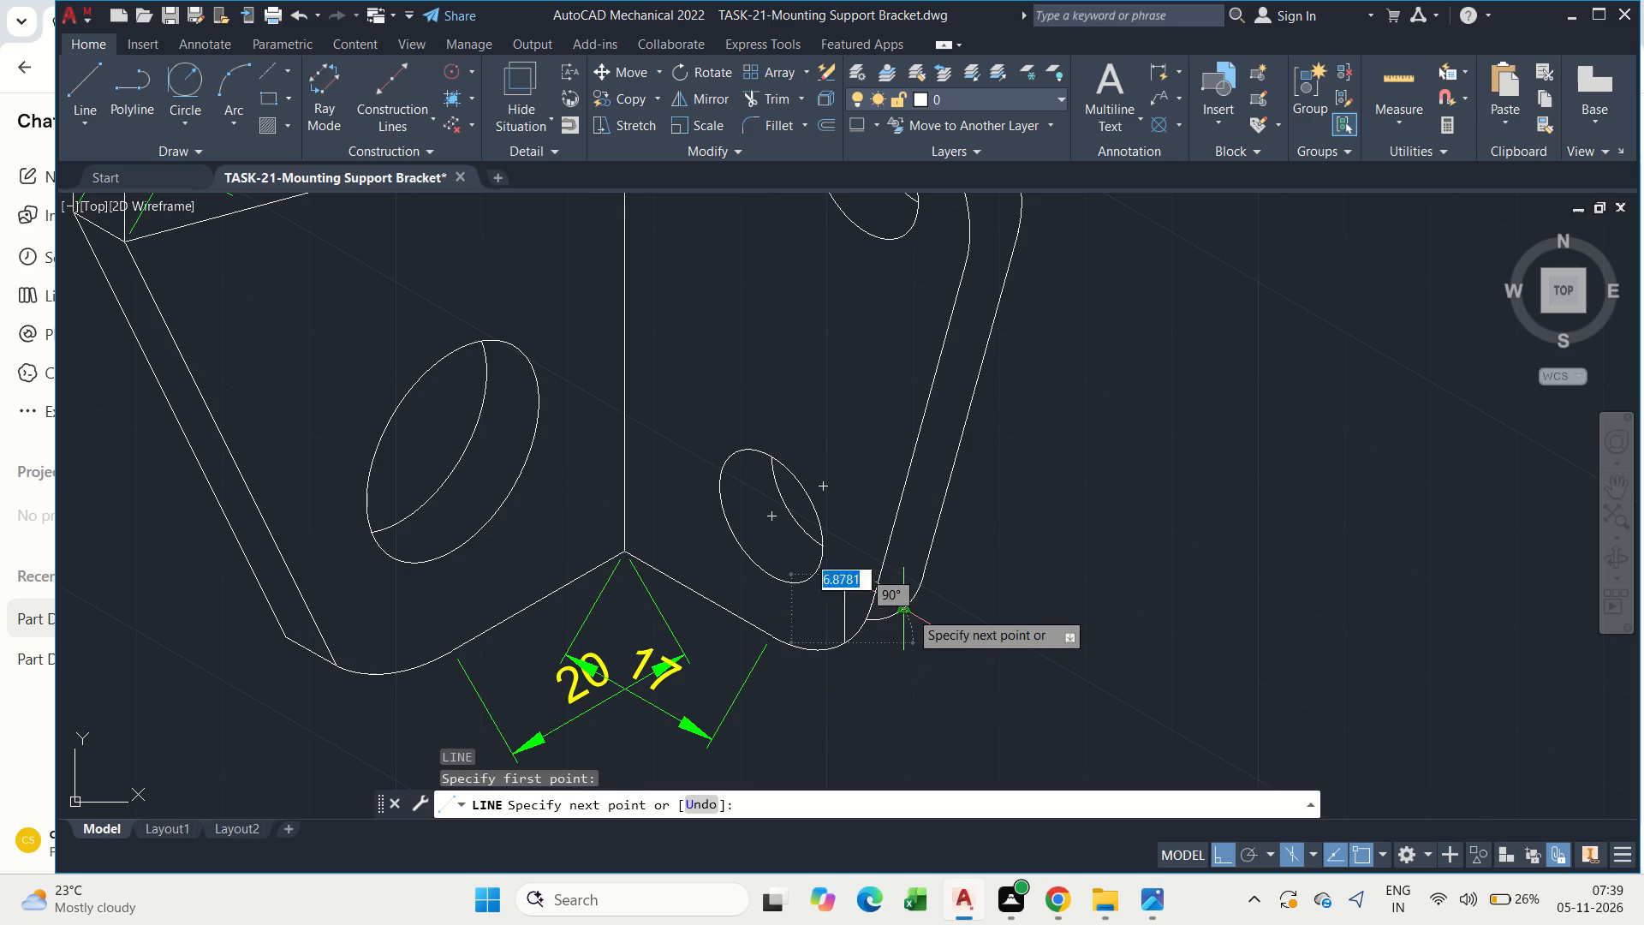
left_click(909, 609)
key("Escape")
Trim the copied corner arc's portion on the inner side of the line joining the side plate's rounded bottom corners.
scroll(869, 626, "up", 2)
type("tr")
key("space")
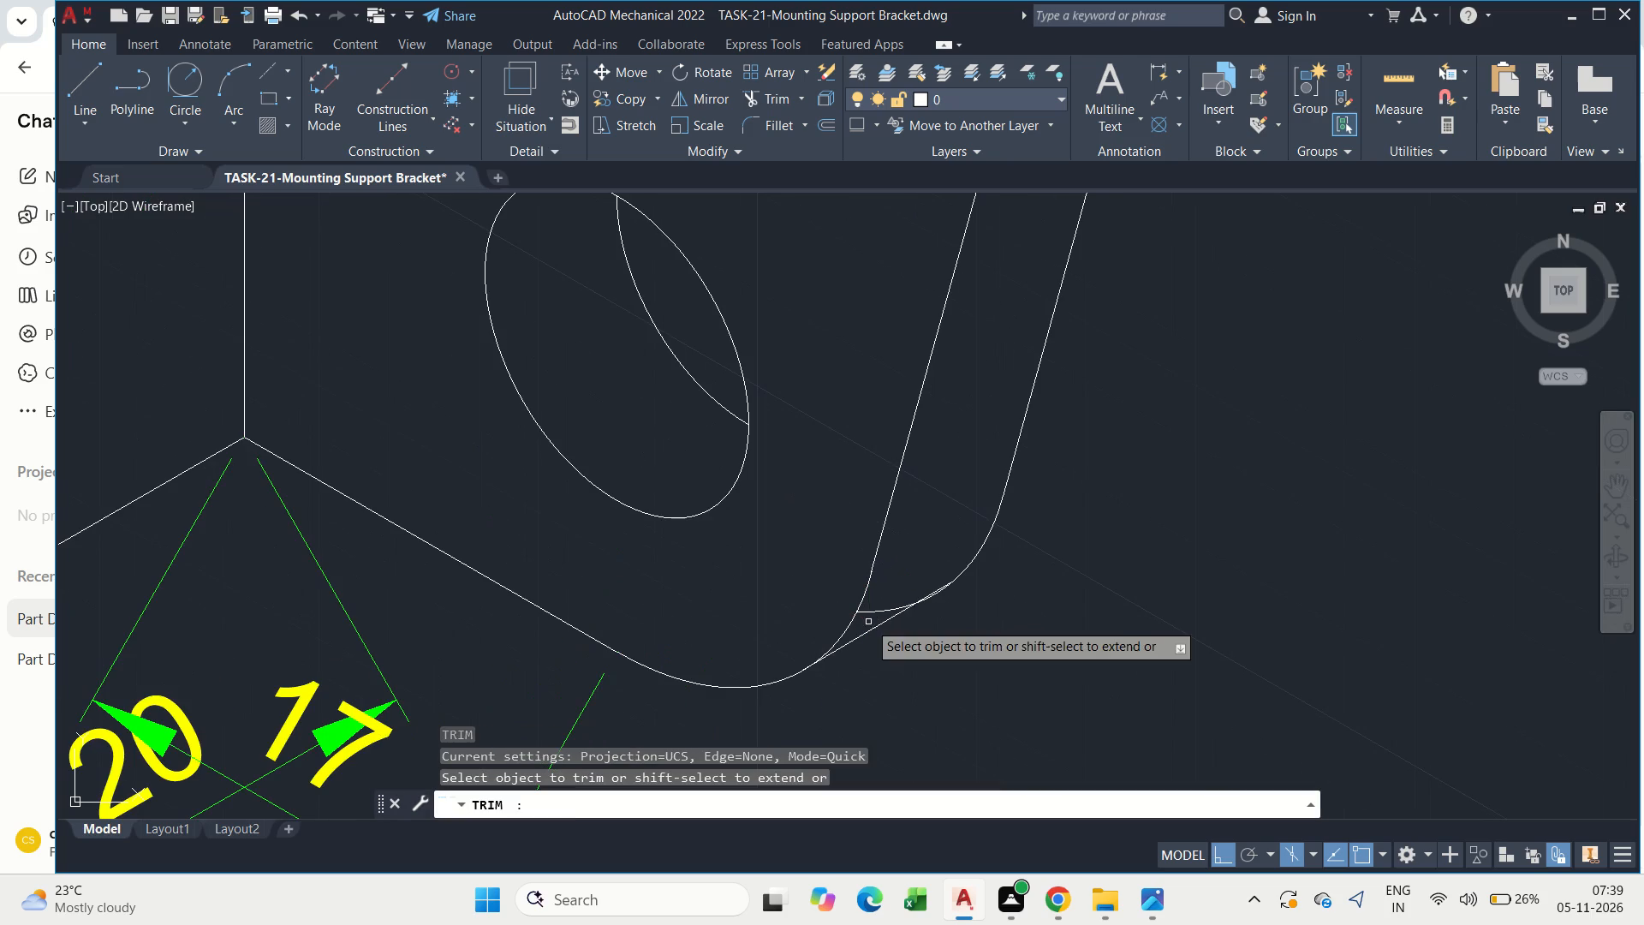
left_click(868, 613)
key("Escape")
Trim the leftover arc sliver outside the joining line at the side plate's rounded bottom corner.
scroll(681, 448, "down", 2)
scroll(844, 546, "up", 2)
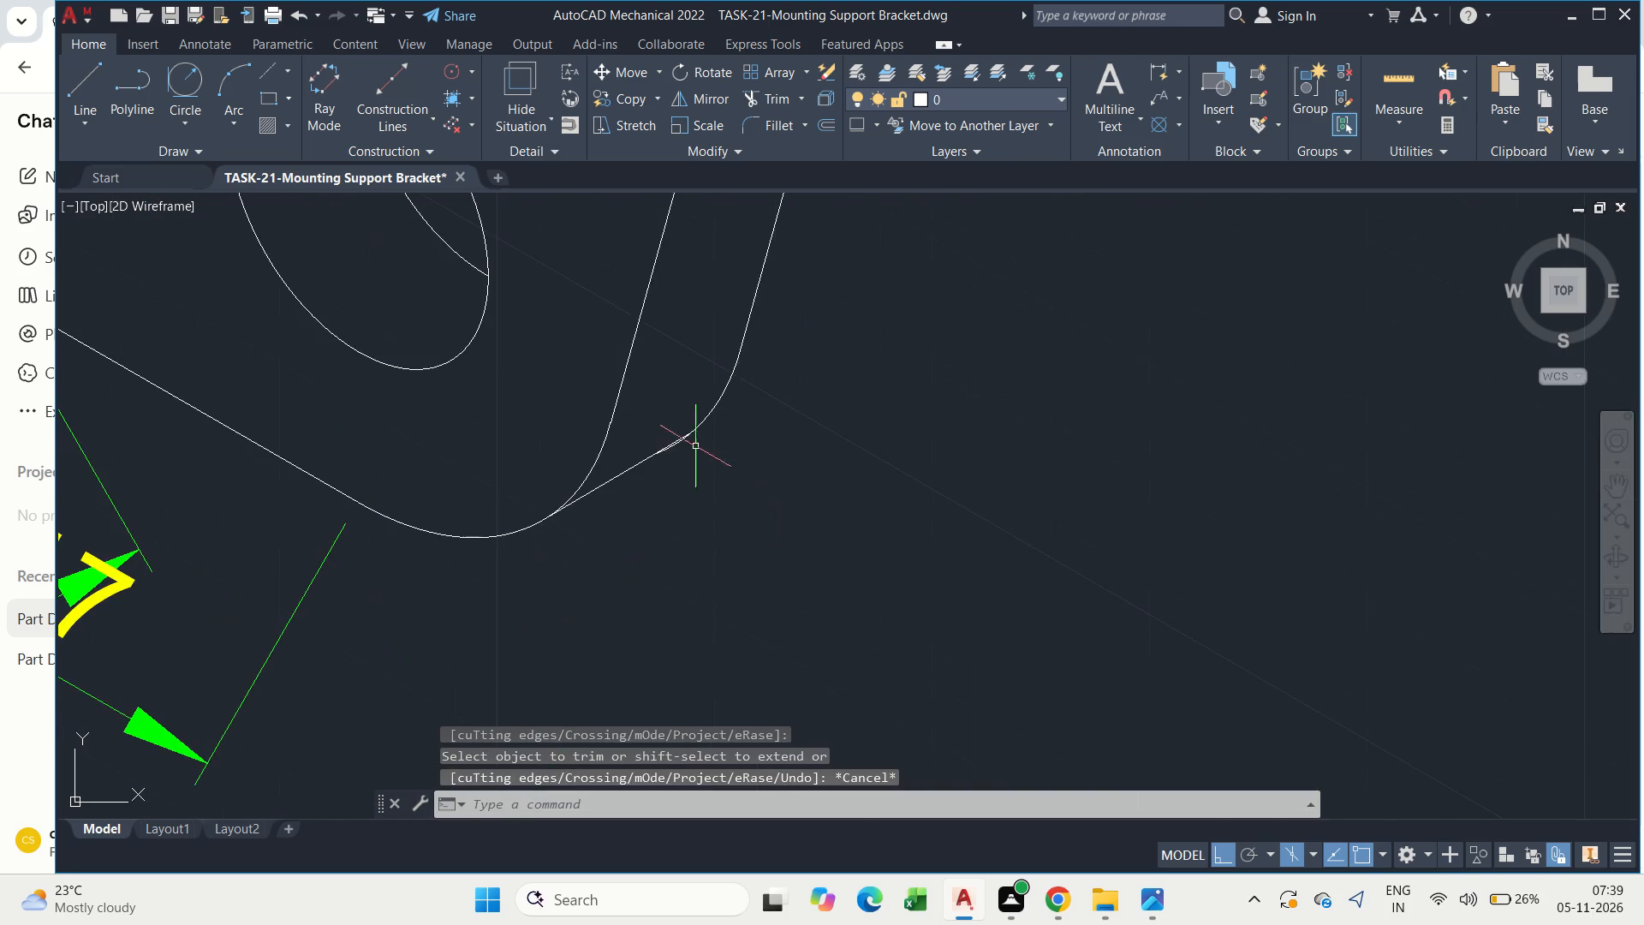
scroll(677, 439, "up", 6)
middle_click_drag(657, 458, 686, 480)
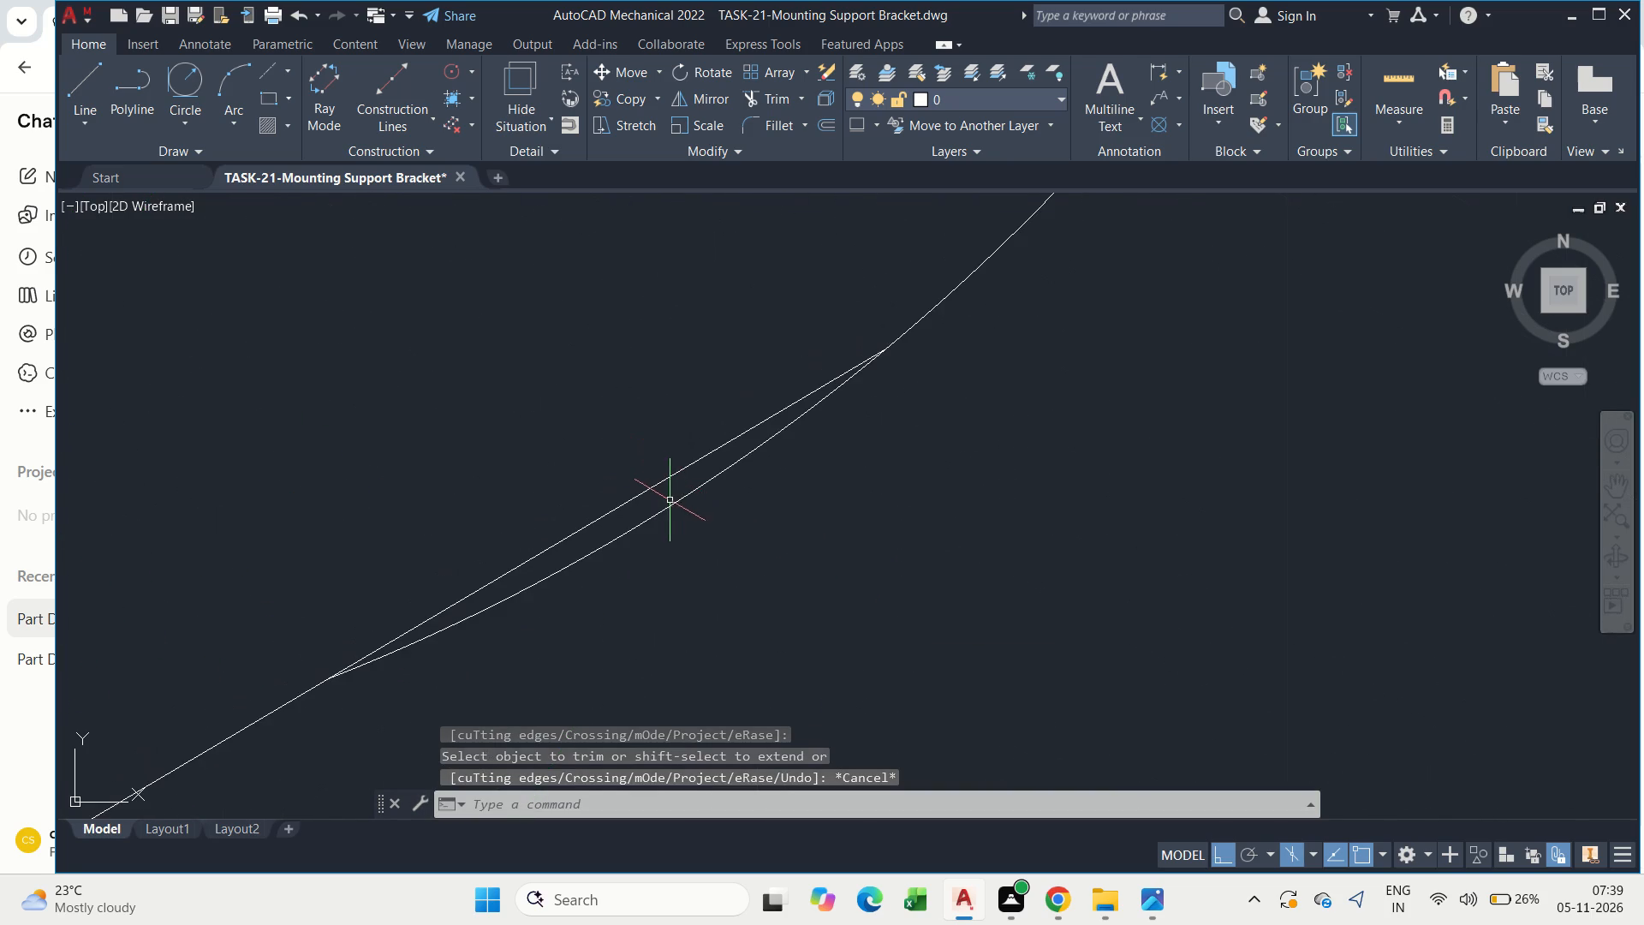
type("tr")
key("space")
left_click_drag(667, 504, 677, 527)
scroll(677, 527, "down", 8)
key("Escape")
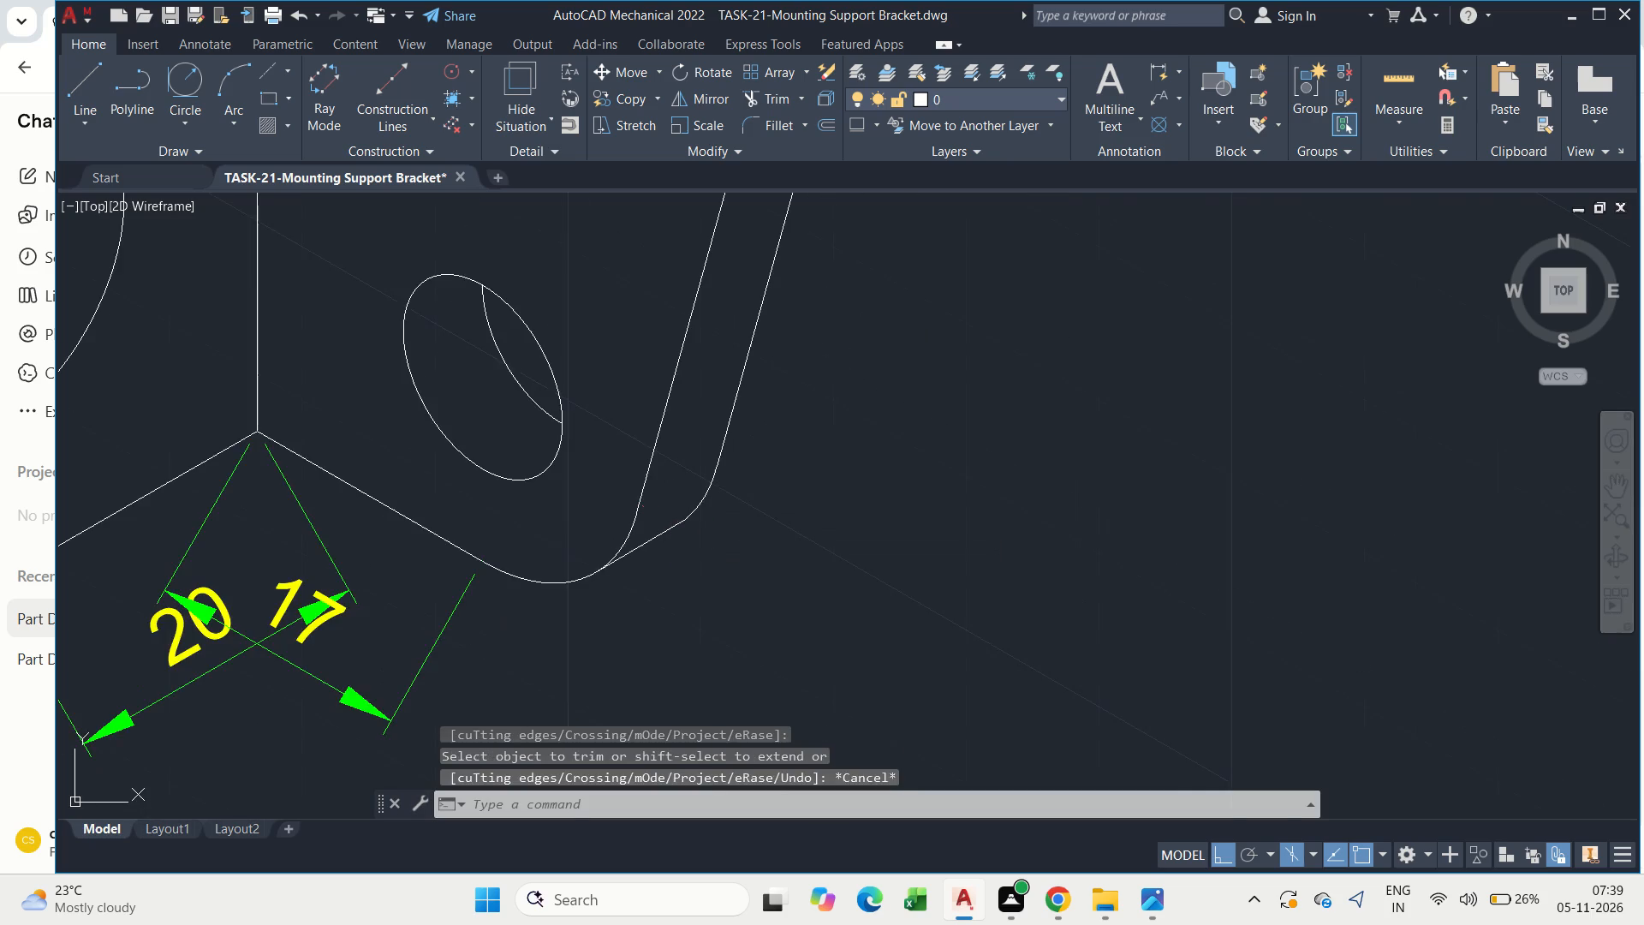
key("Escape")
Draw one vertical centre line down through the centres of the side plate's upper and middle holes.
scroll(712, 505, "down", 4)
key("Escape")
middle_click_drag(712, 505, 723, 510)
key("Escape")
middle_click_drag(652, 431, 872, 510)
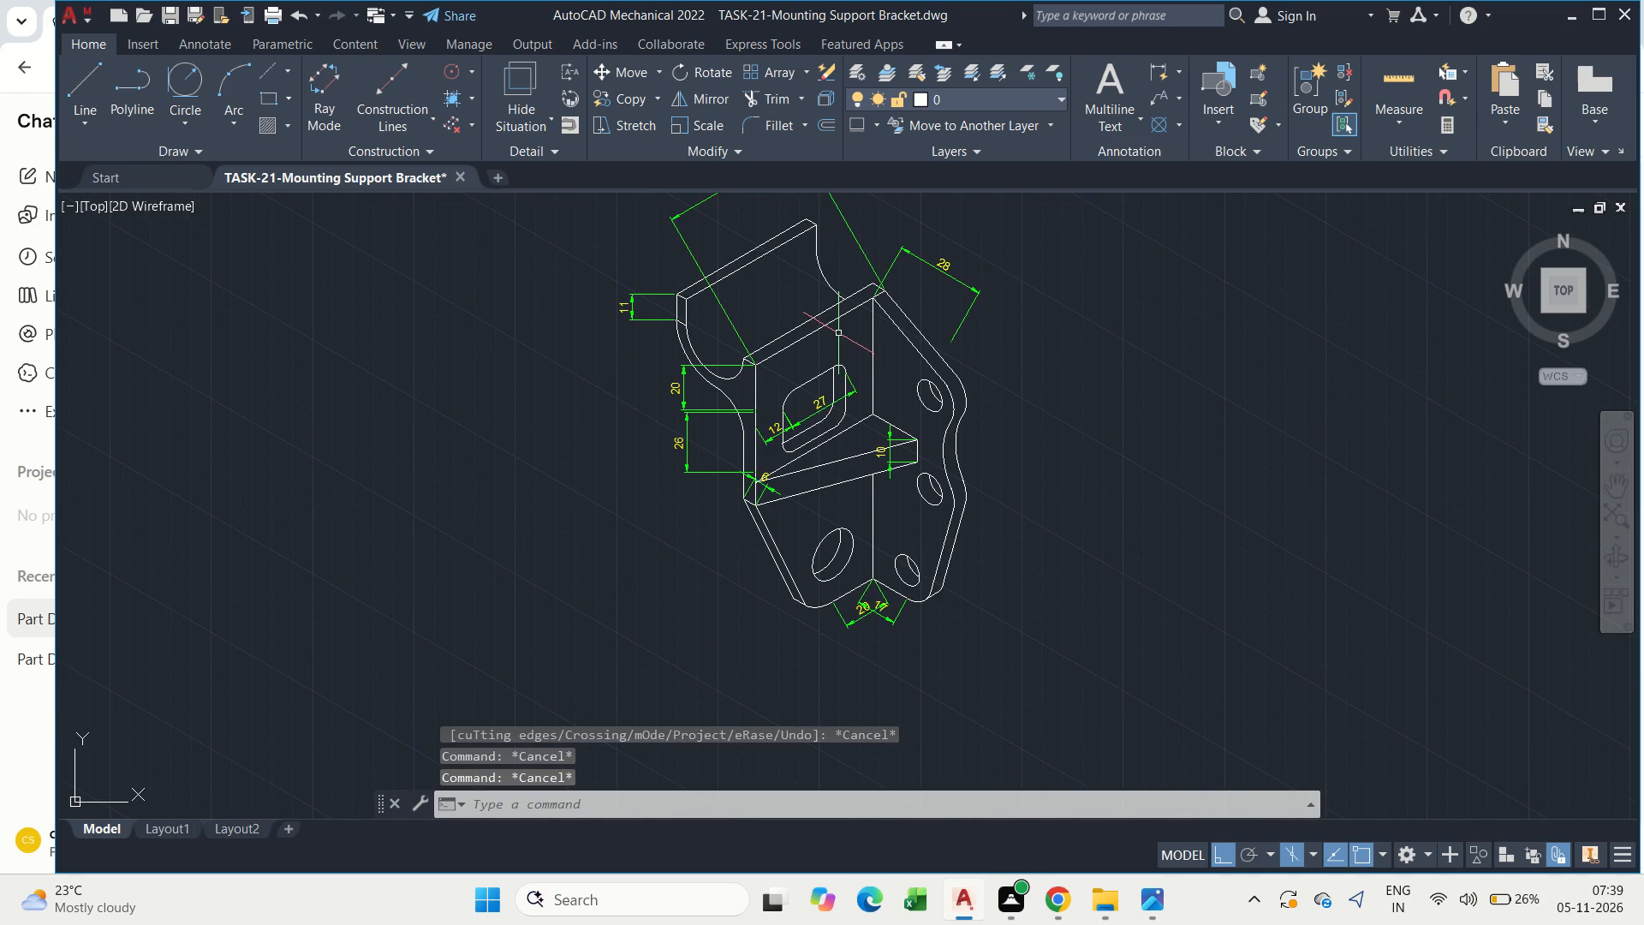
middle_click(838, 333)
key("Escape")
scroll(1042, 264, "up", 2)
middle_click(897, 413)
scroll(898, 412, "down", 1)
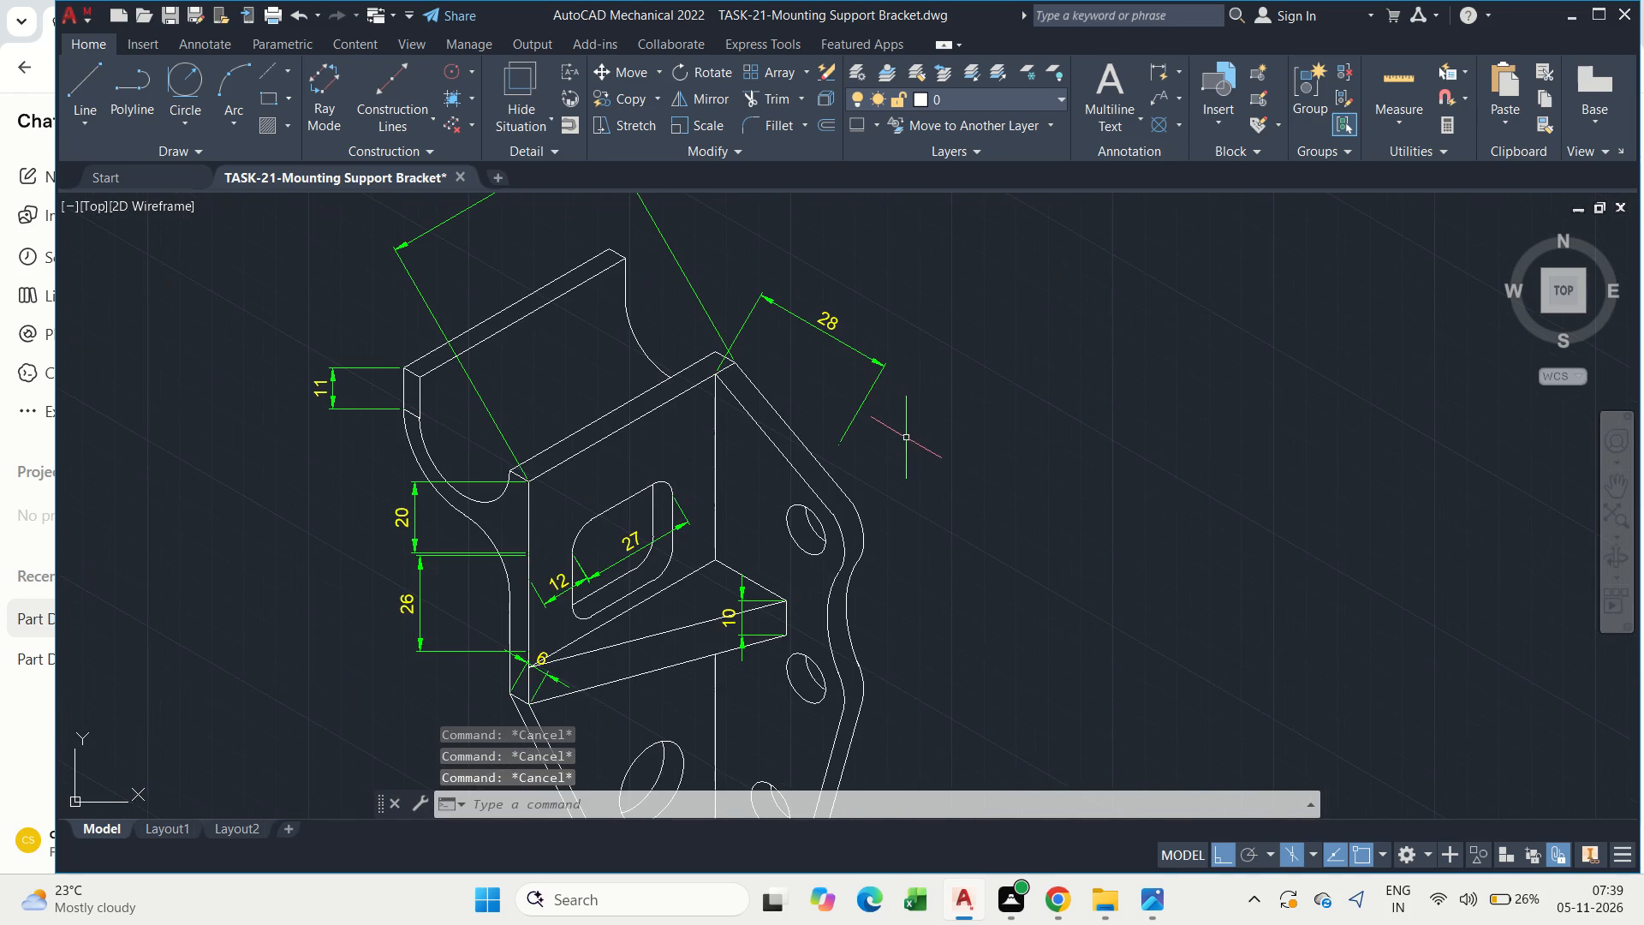
type("l")
key("space")
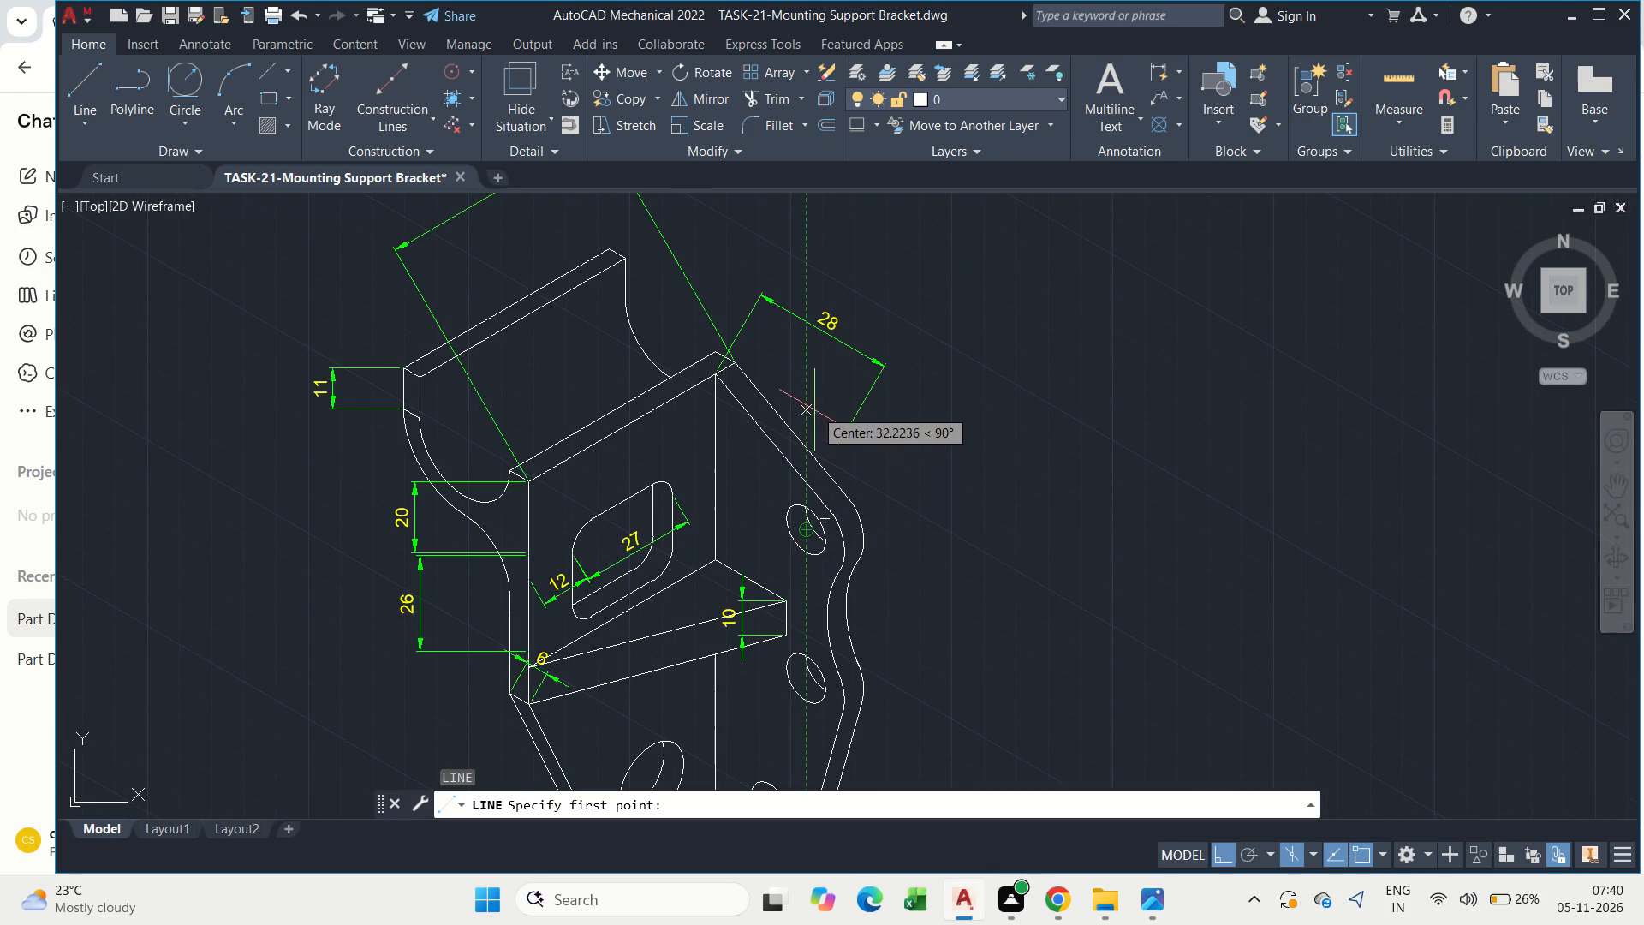
left_click(813, 403)
middle_click_drag(840, 662, 843, 372)
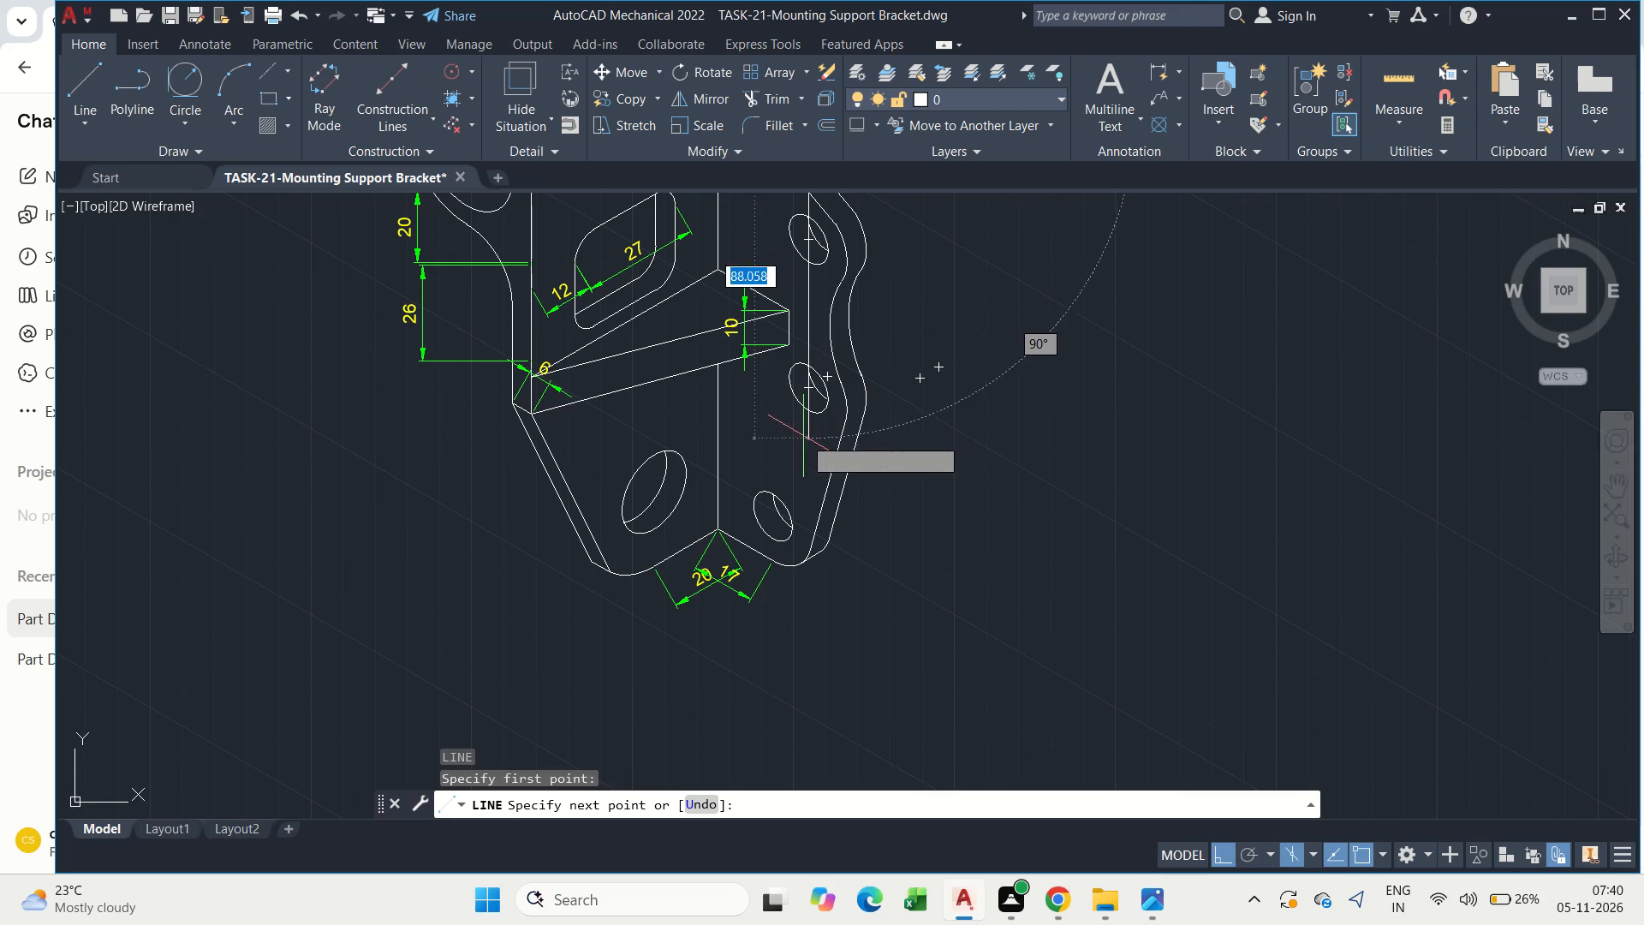
left_click(802, 446)
key("Escape")
Draw a vertical line through the side plate's lowest hole, extending beyond its upper and lower edges.
scroll(797, 486, "up", 1)
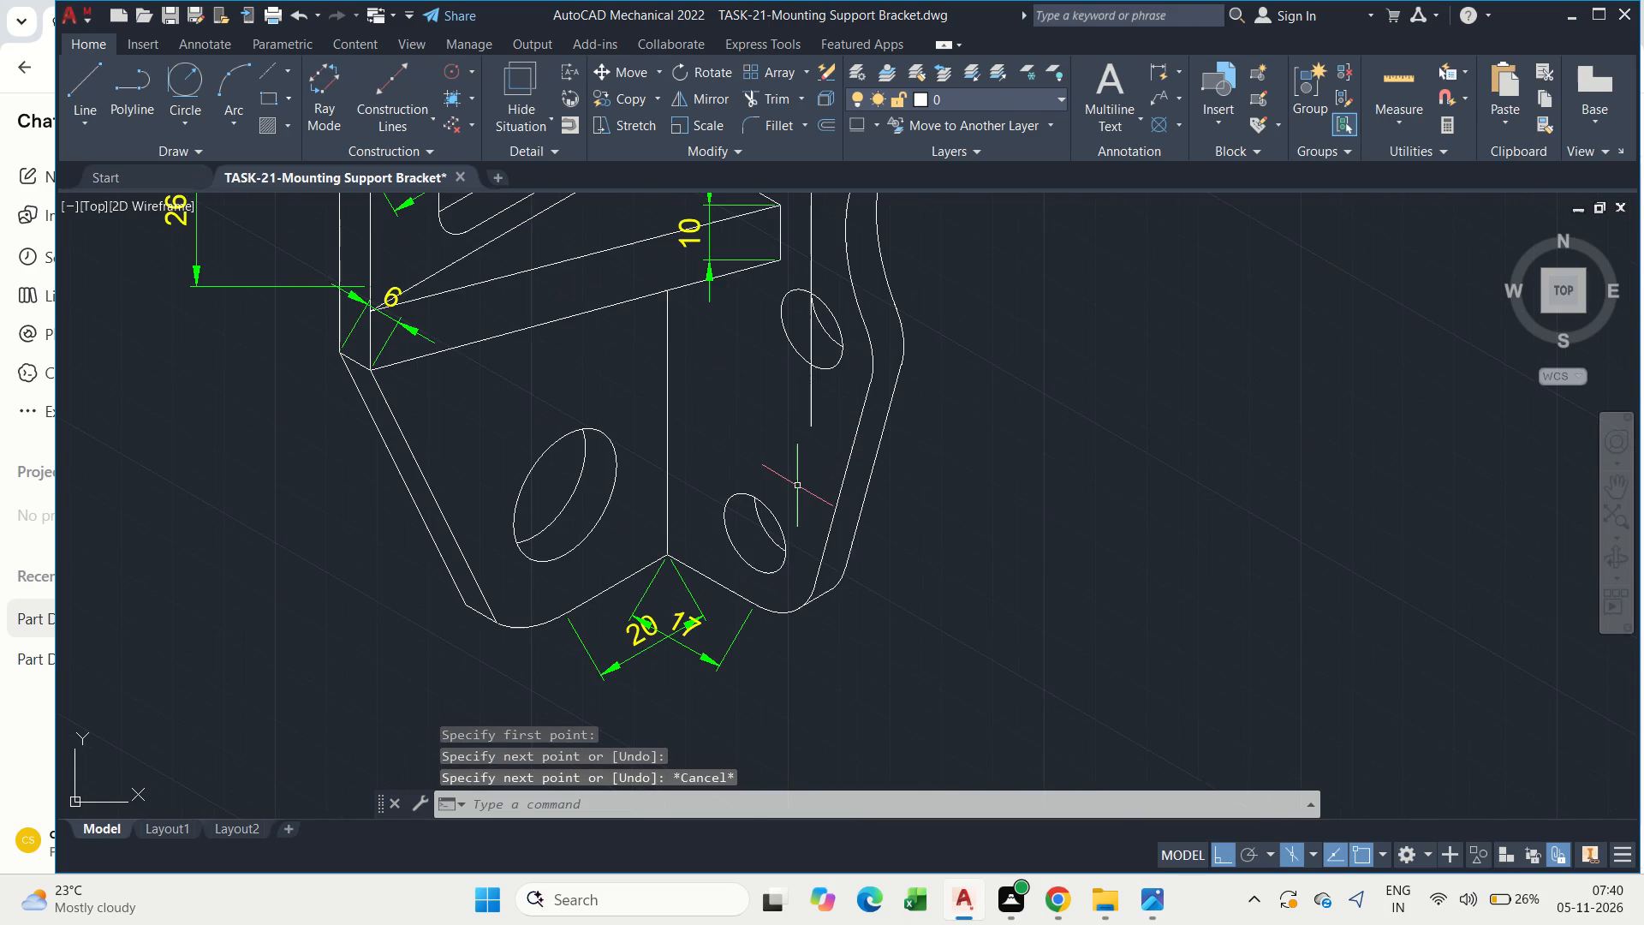
type("l")
key("space")
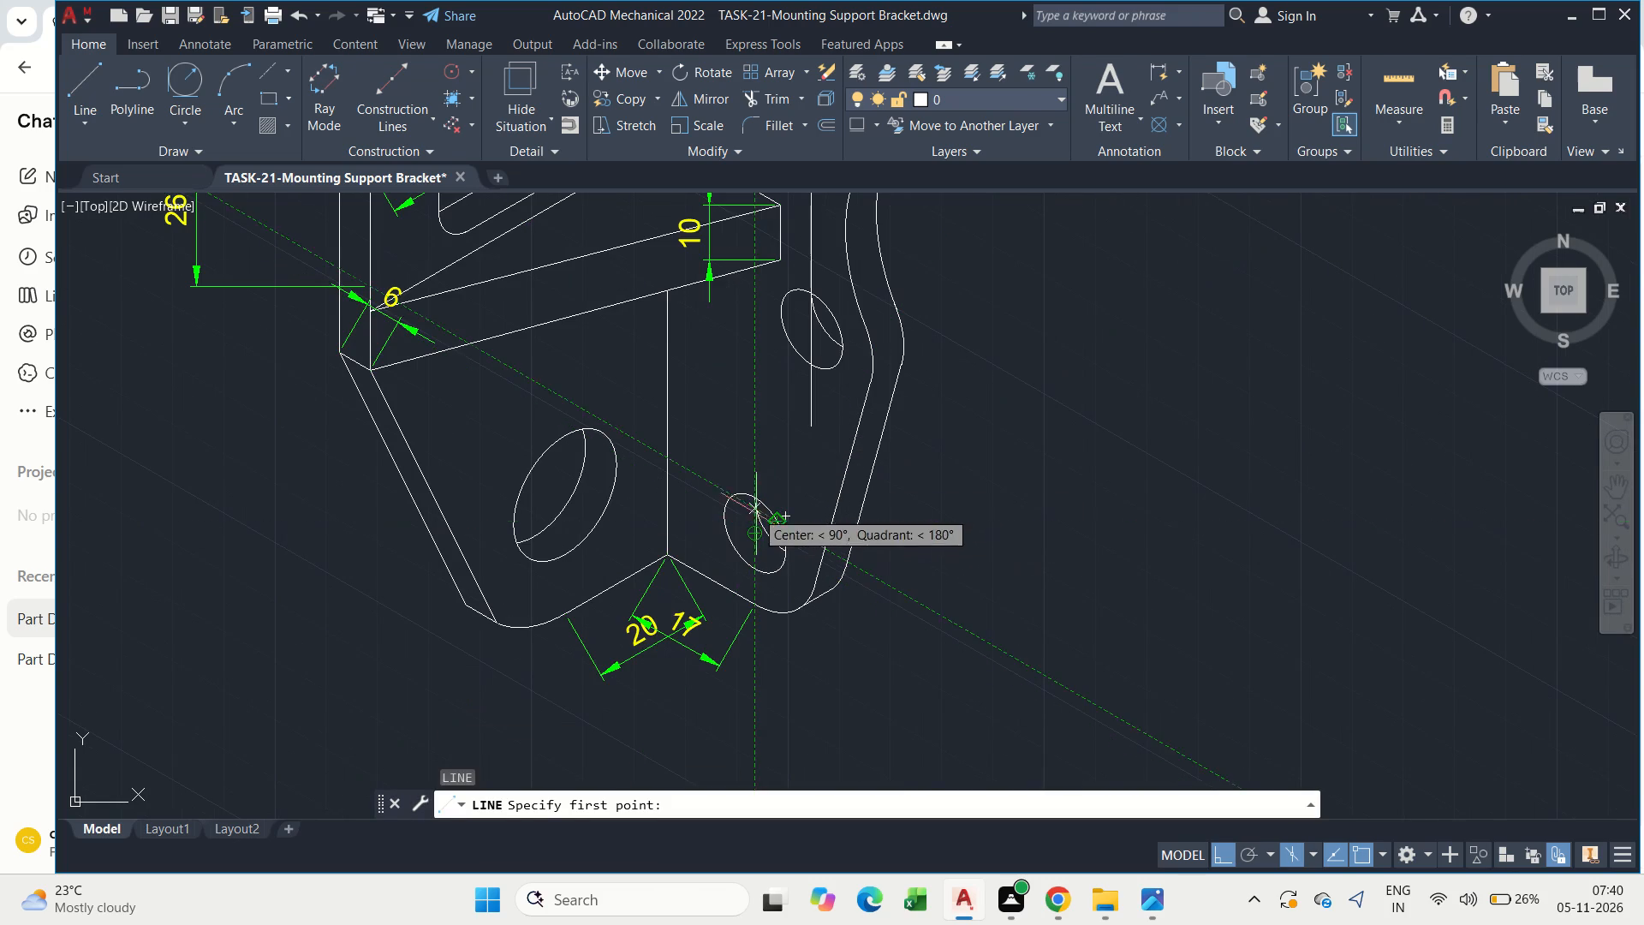
left_click(758, 446)
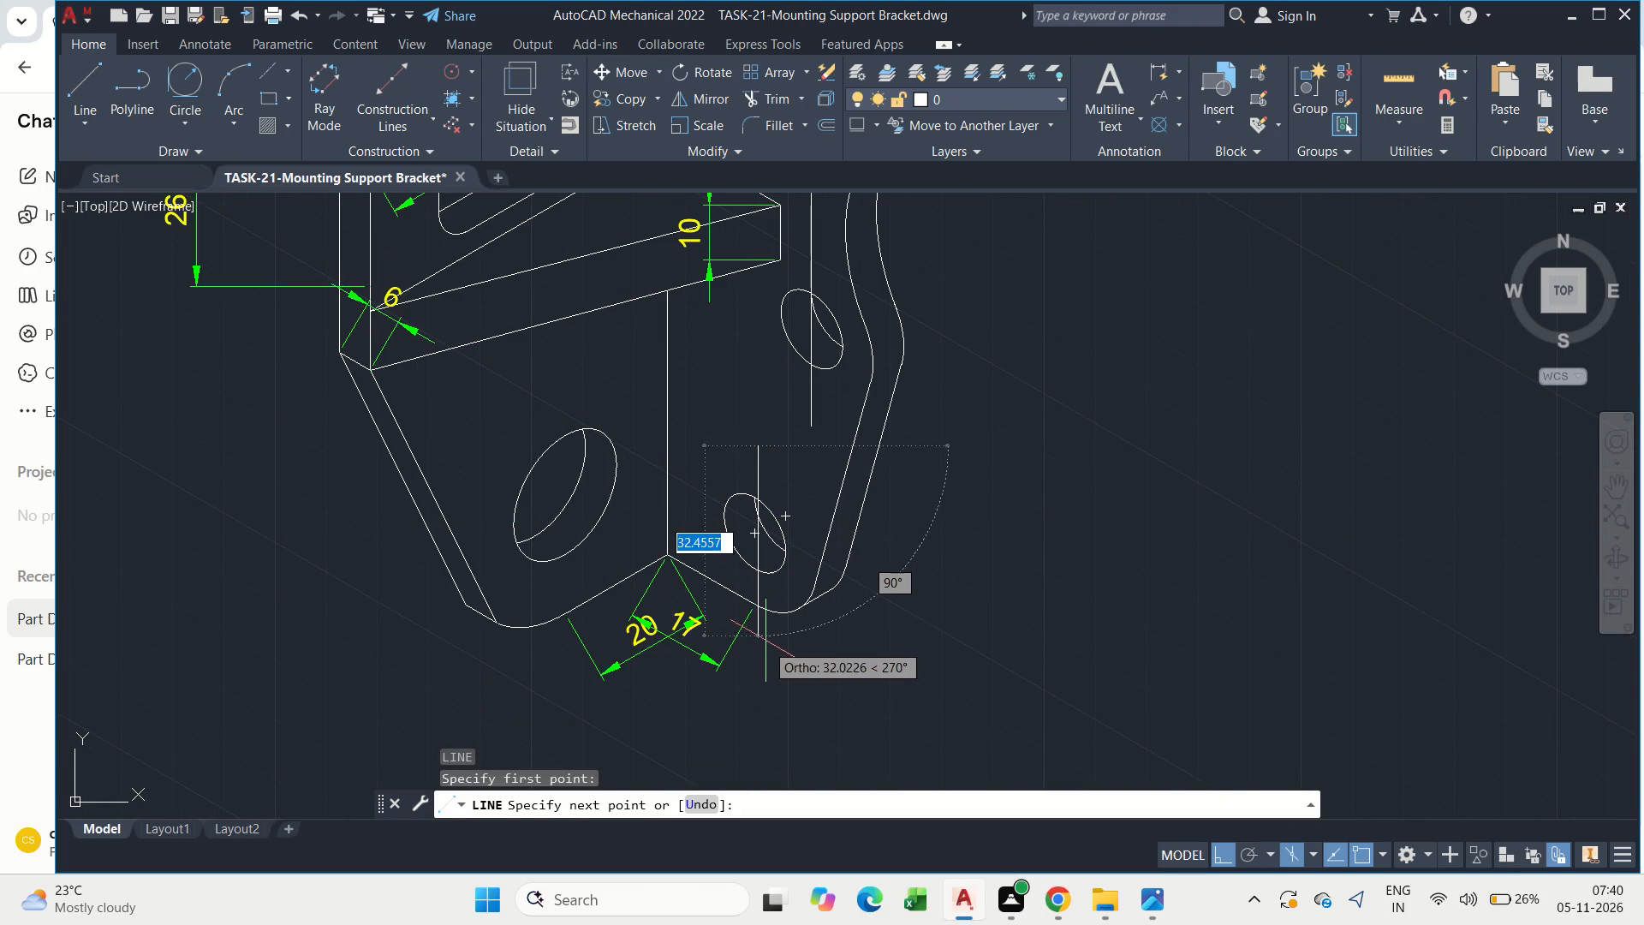
left_click(765, 654)
key("Escape")
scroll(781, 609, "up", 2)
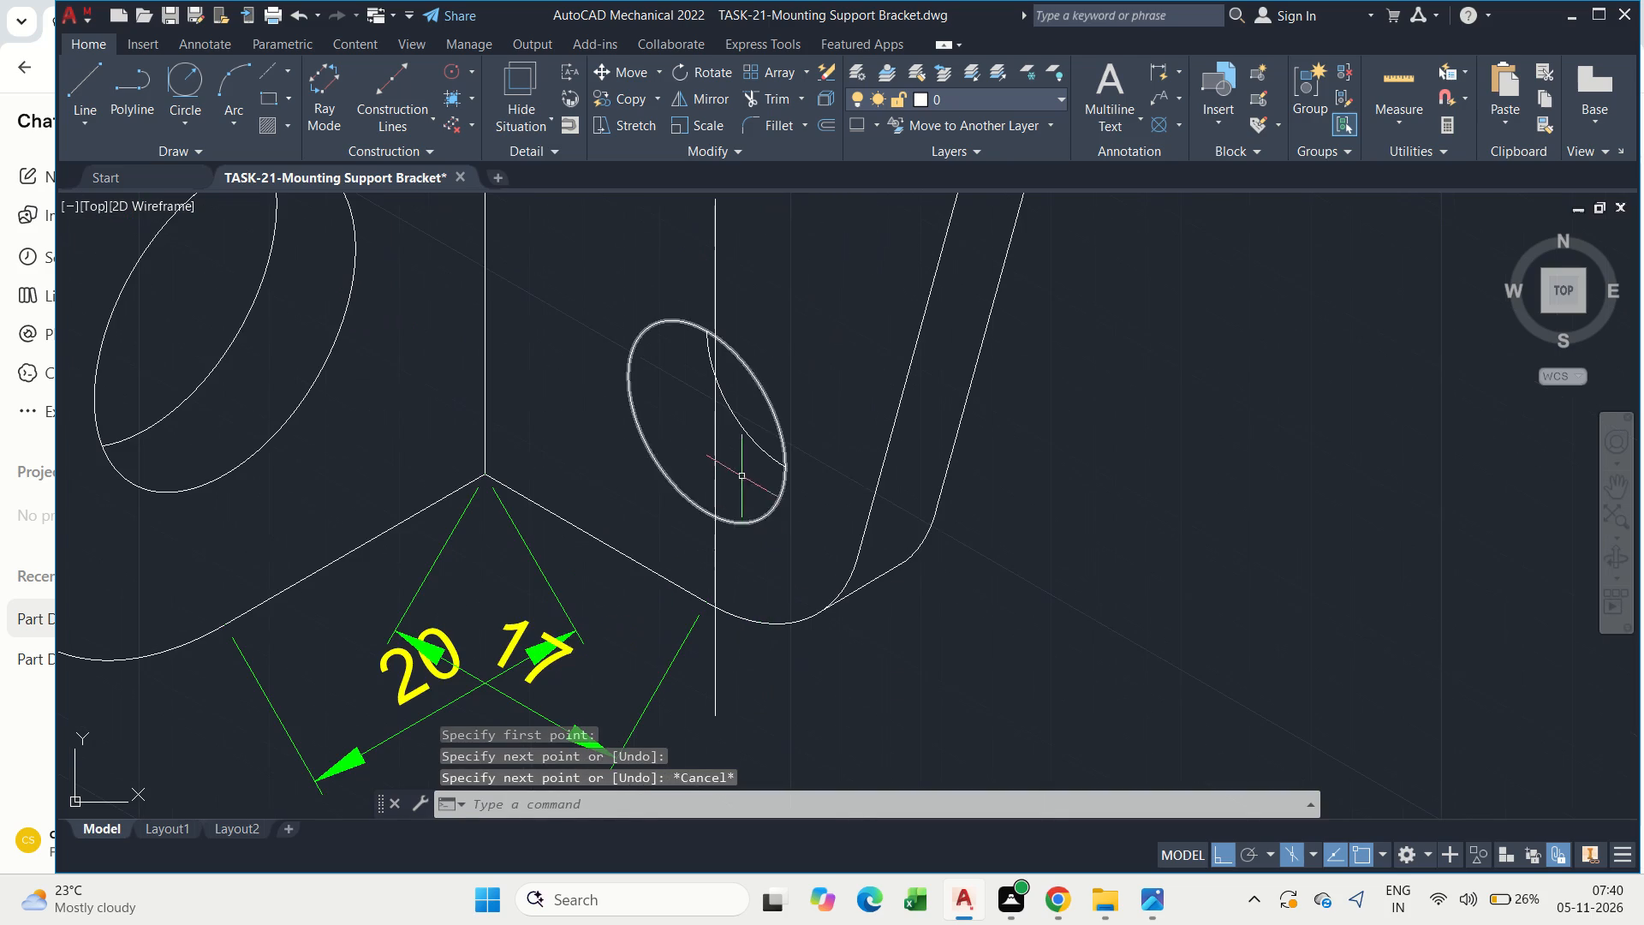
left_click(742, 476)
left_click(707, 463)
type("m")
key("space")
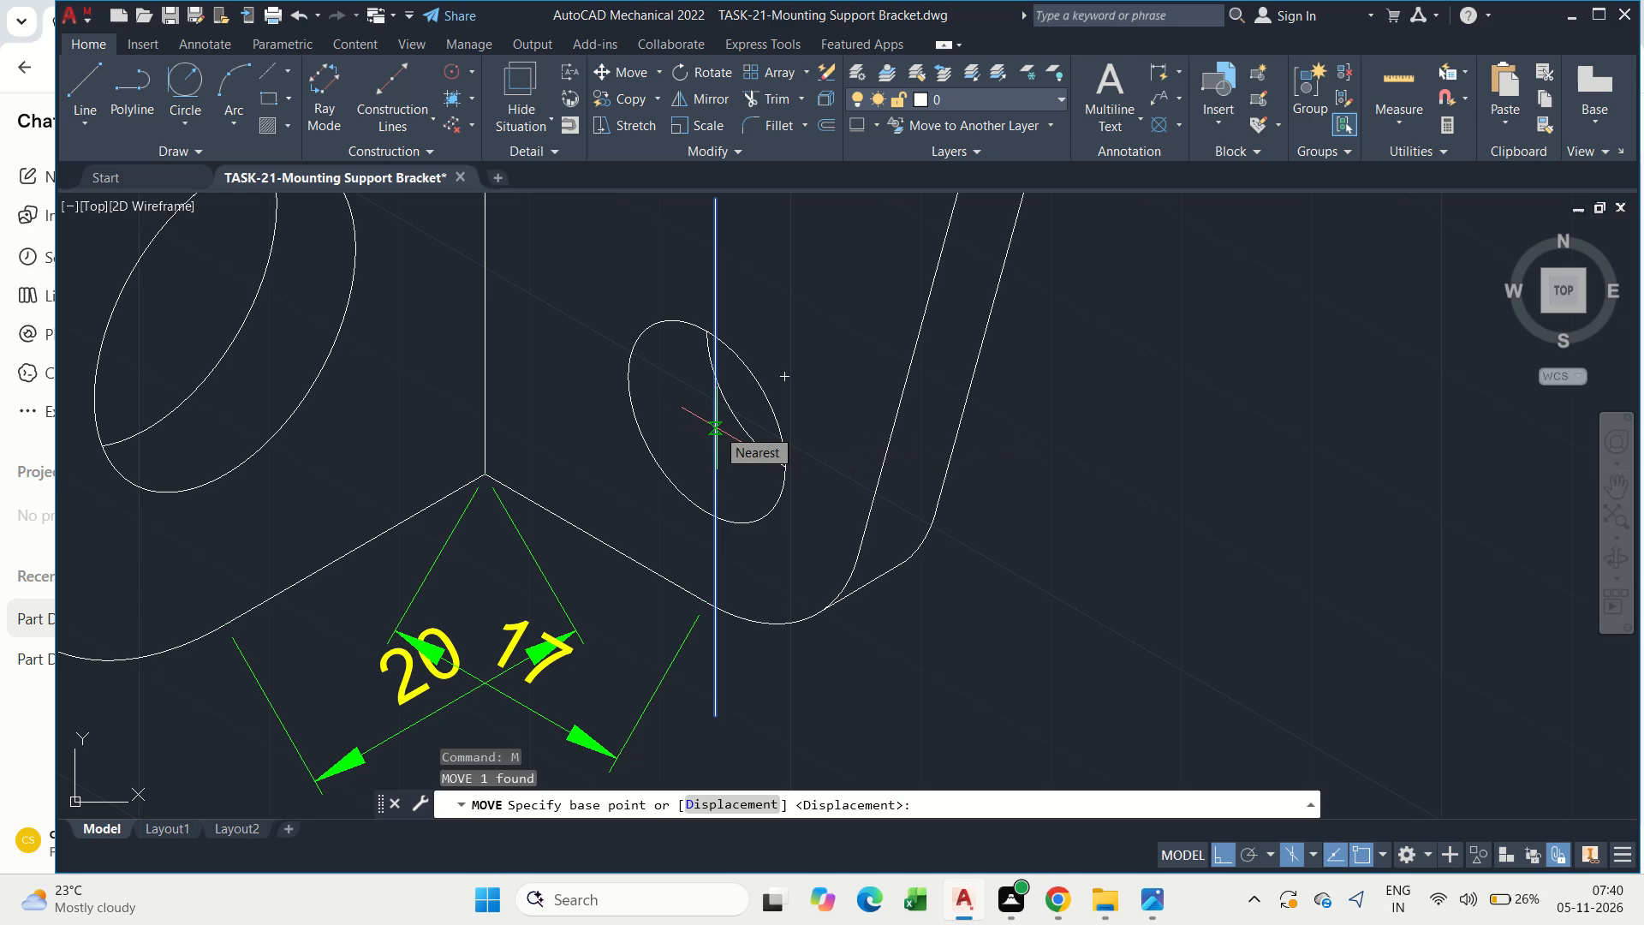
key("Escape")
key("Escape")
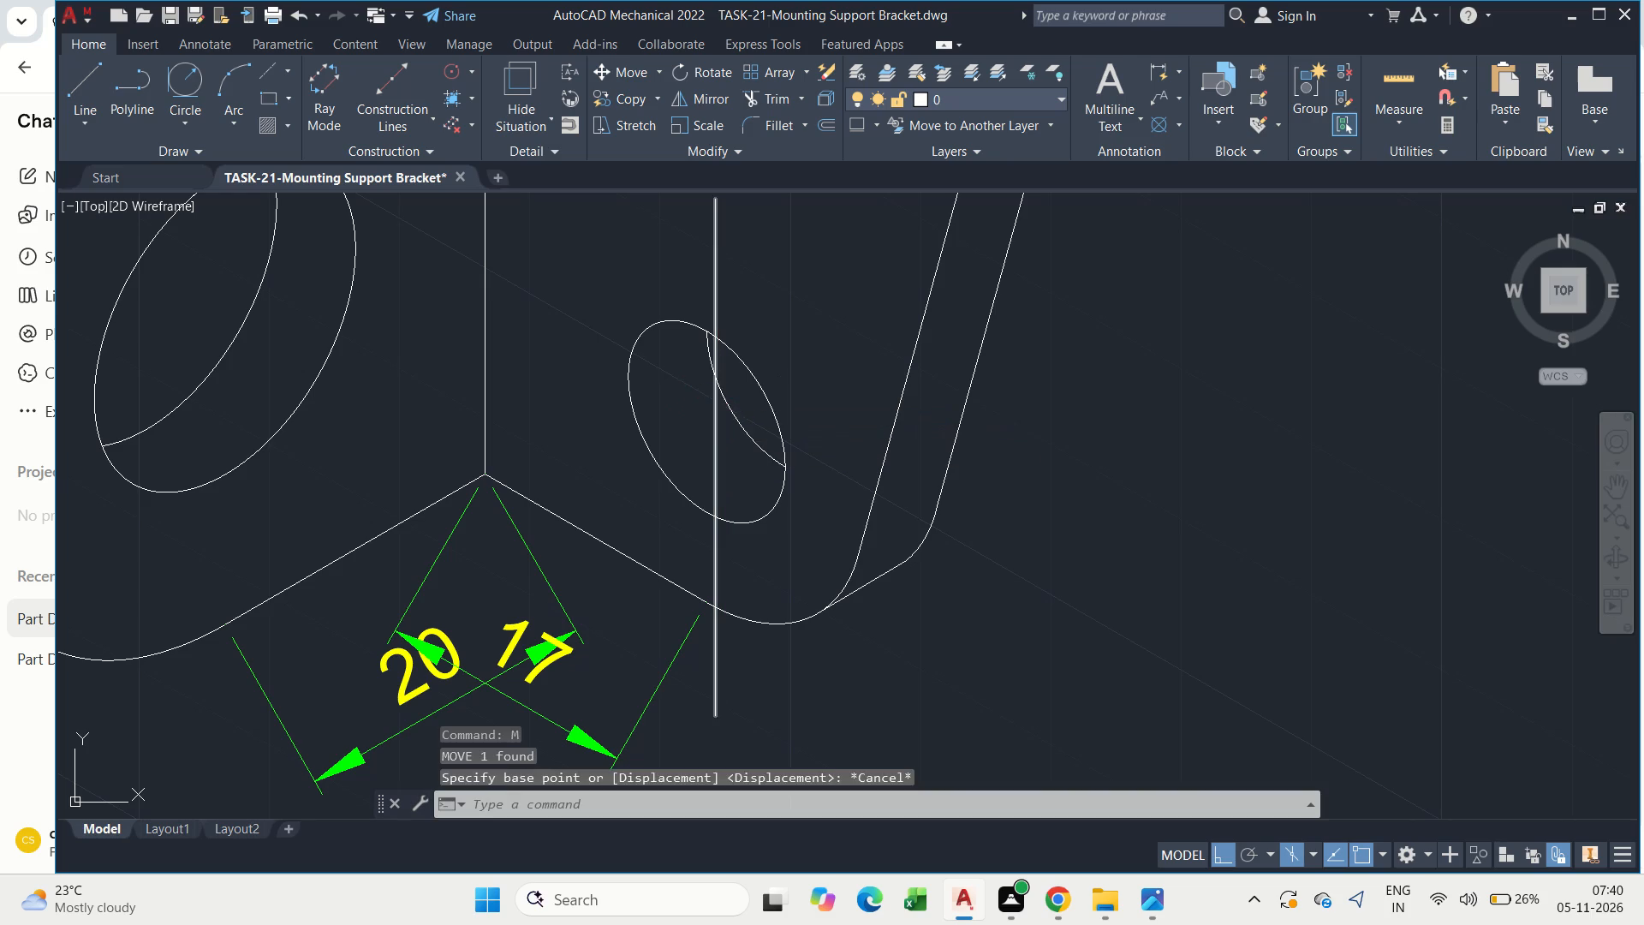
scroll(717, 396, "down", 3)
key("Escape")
Draw a 30° isometric centre line across the side plate's lowest hole, sloping parallel to the plate's bottom edge.
scroll(717, 397, "up", 2)
type("l")
key("space")
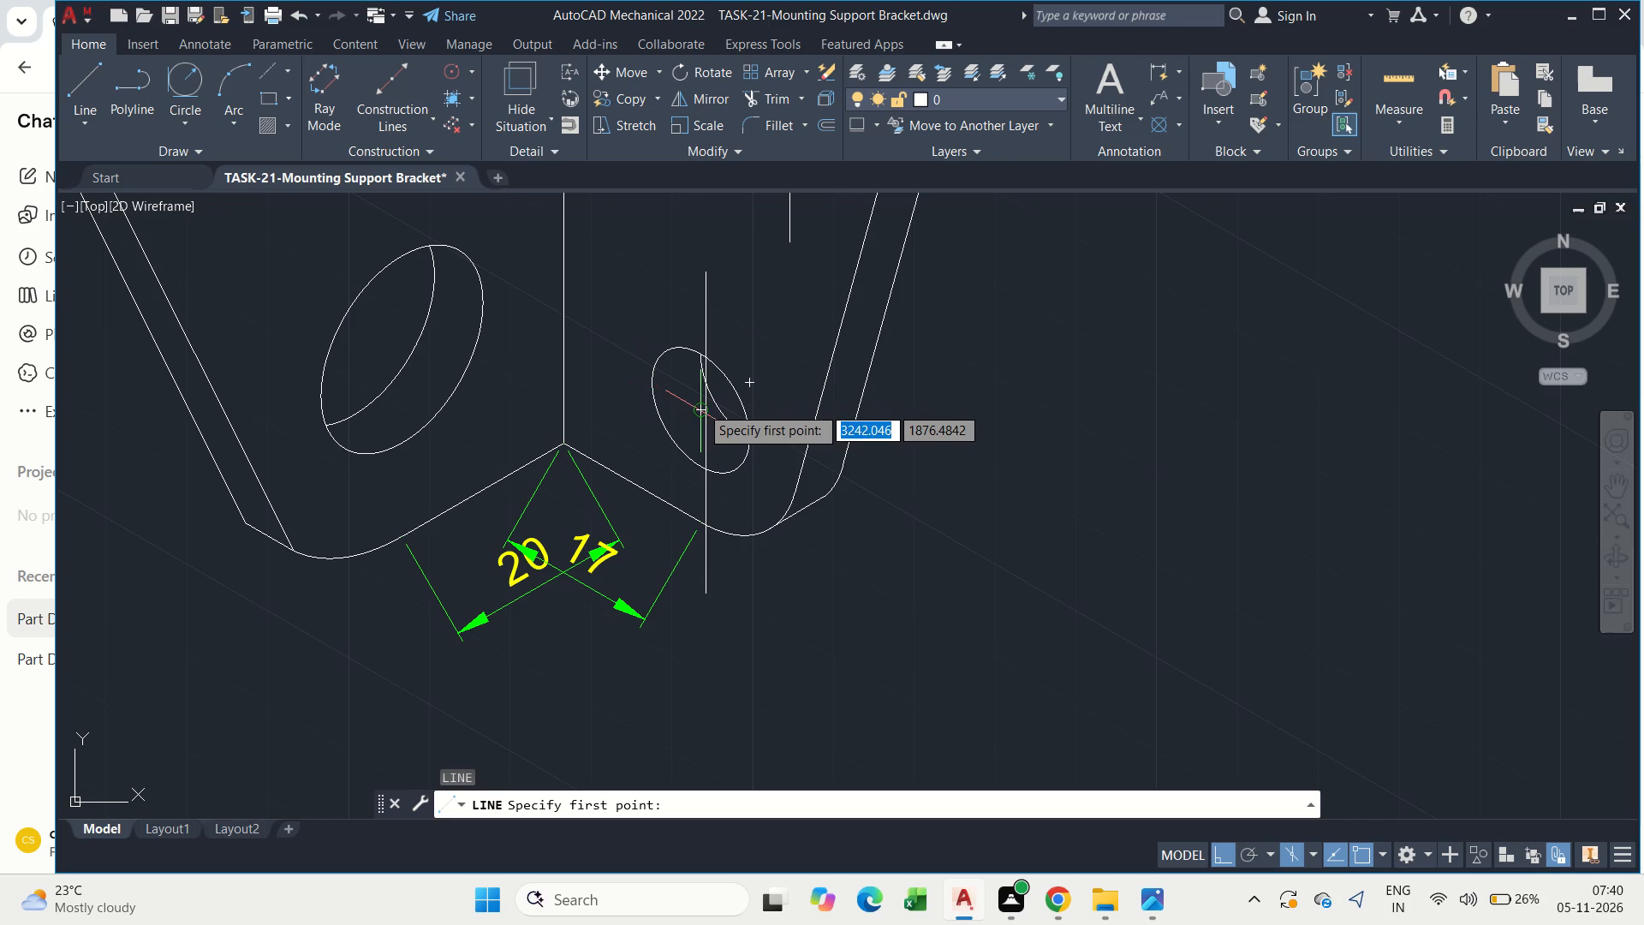
left_click(615, 373)
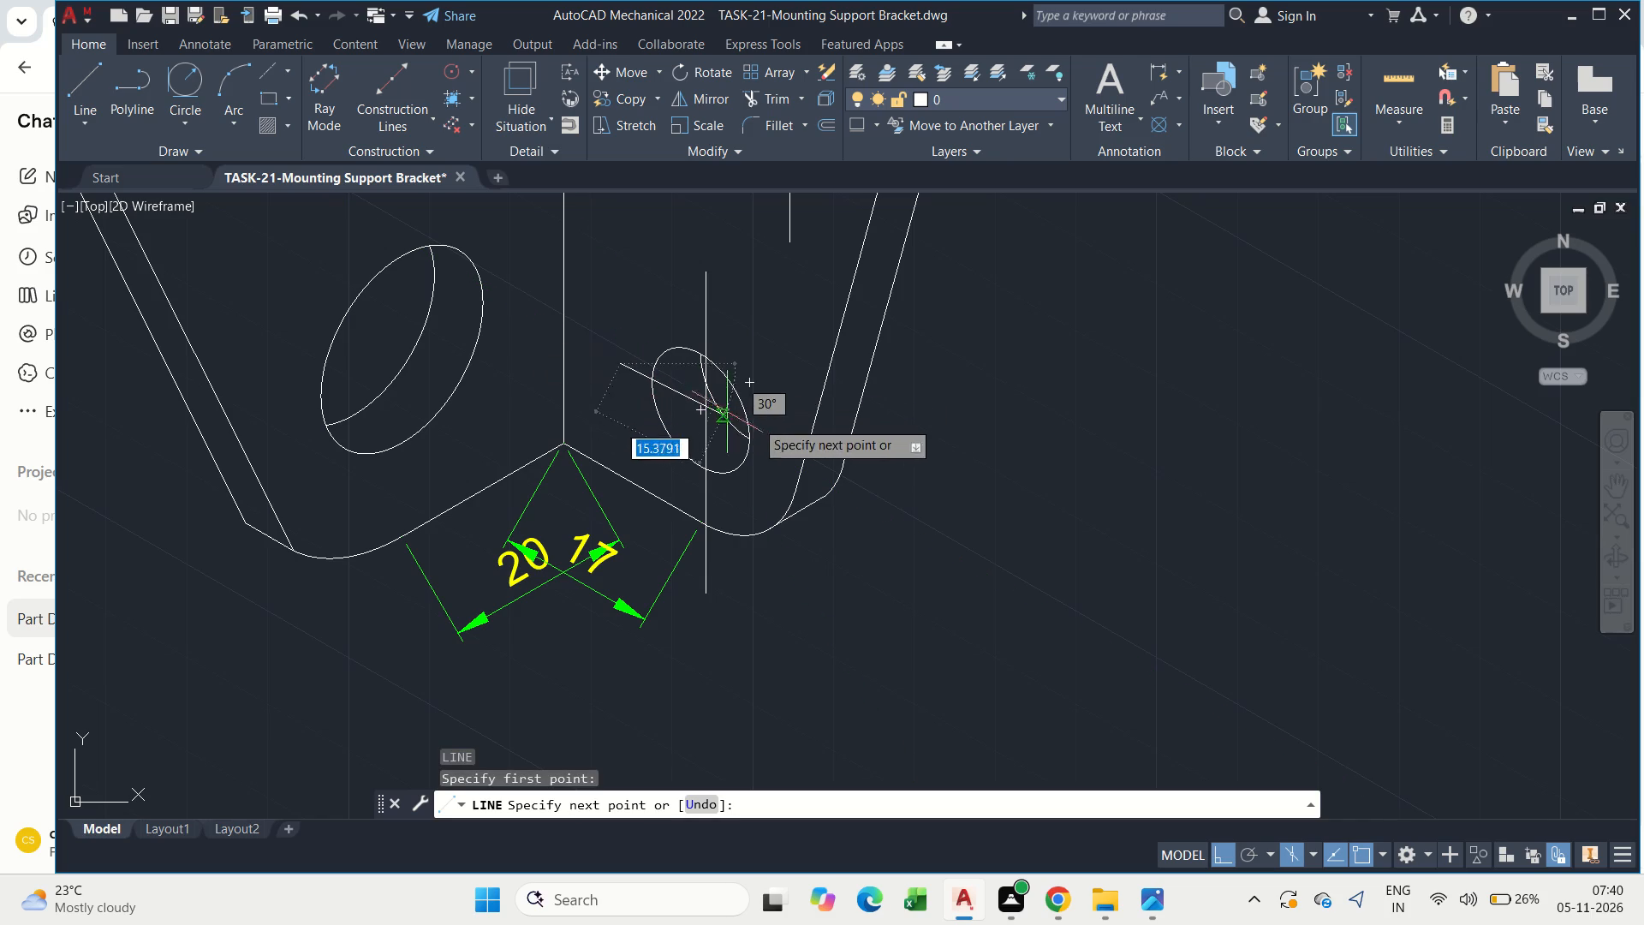
left_click(790, 443)
key("Escape")
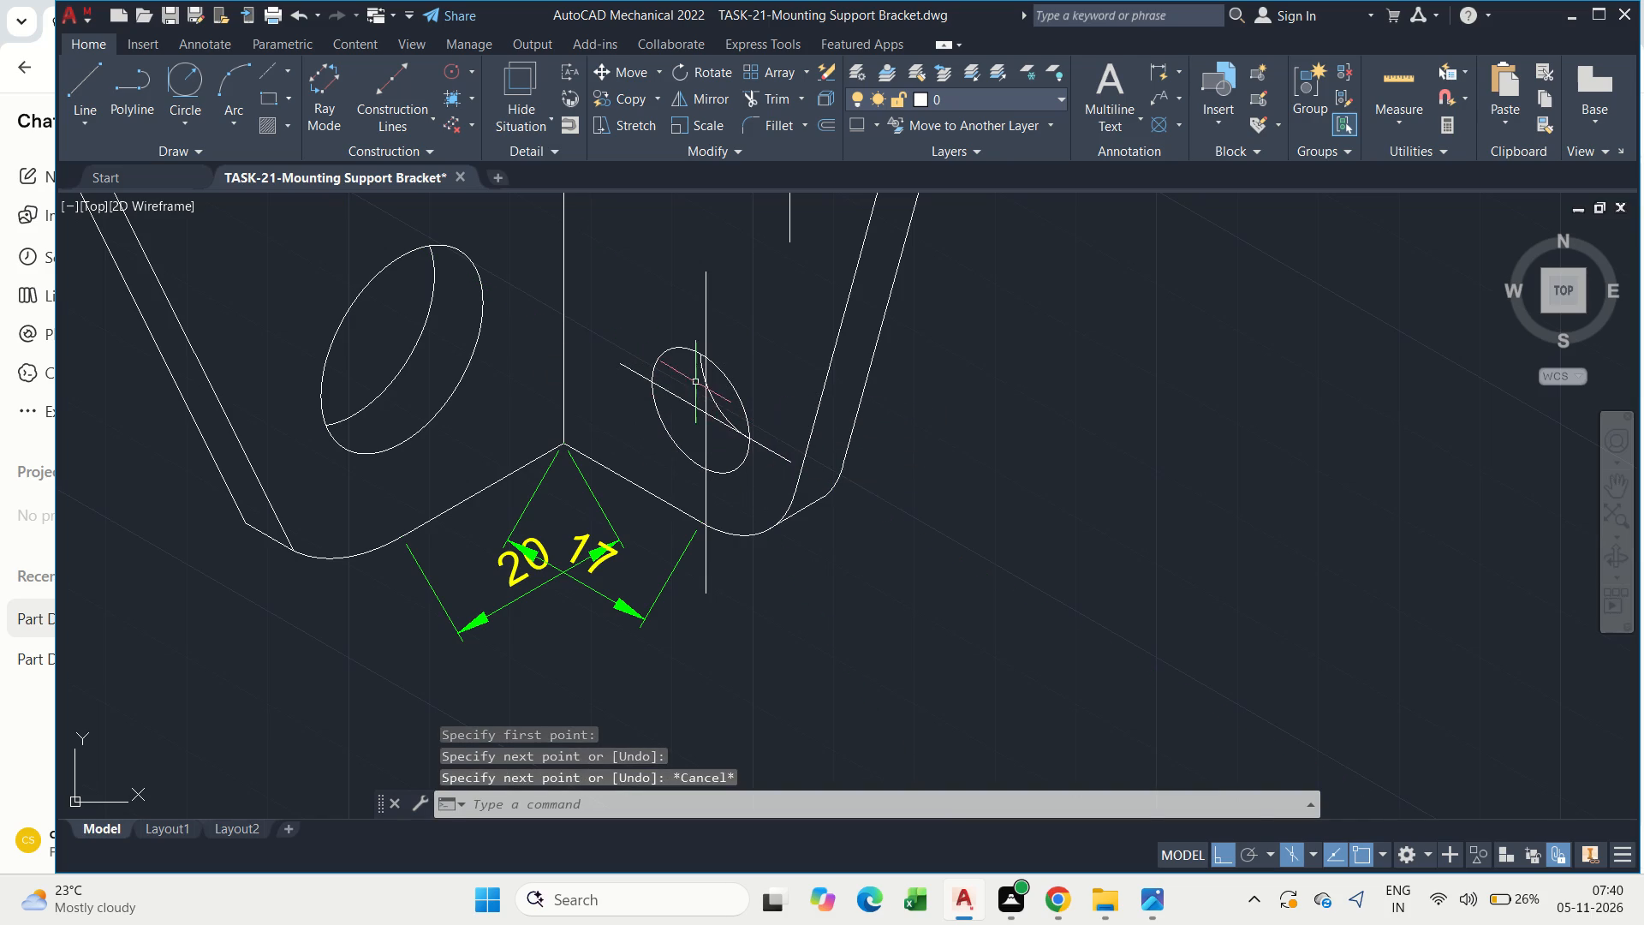
Move the lowest hole's vertical line by its midpoint onto the centre of the hole.
scroll(694, 374, "up", 1)
left_click_drag(724, 327, 682, 302)
left_click(661, 287)
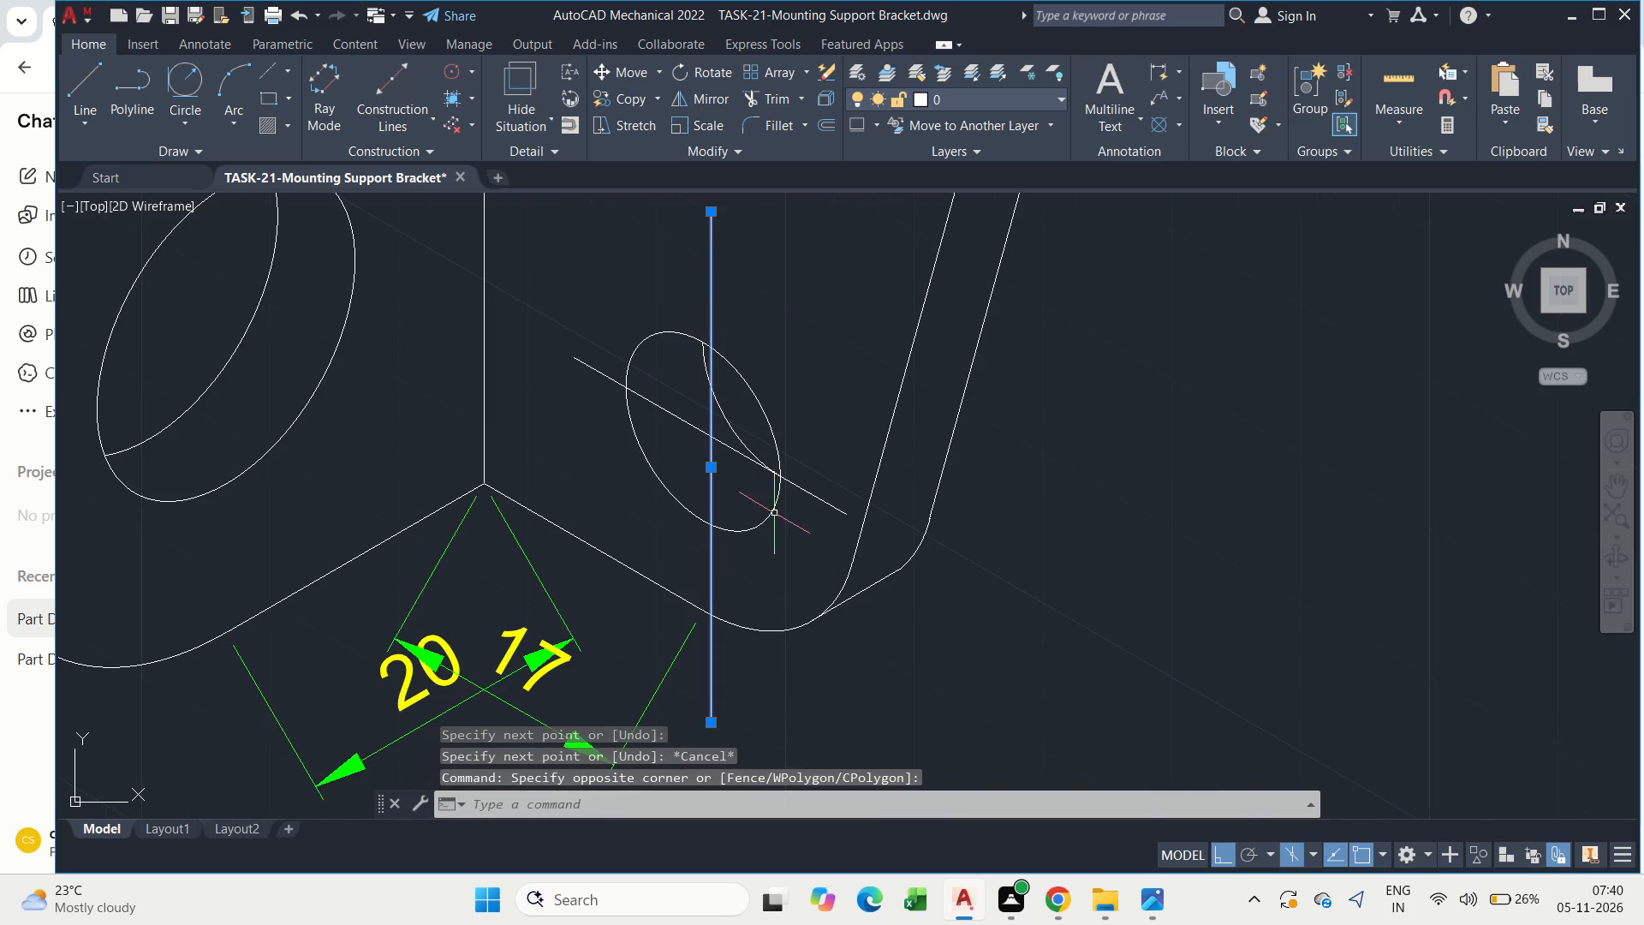
key("m")
key("space")
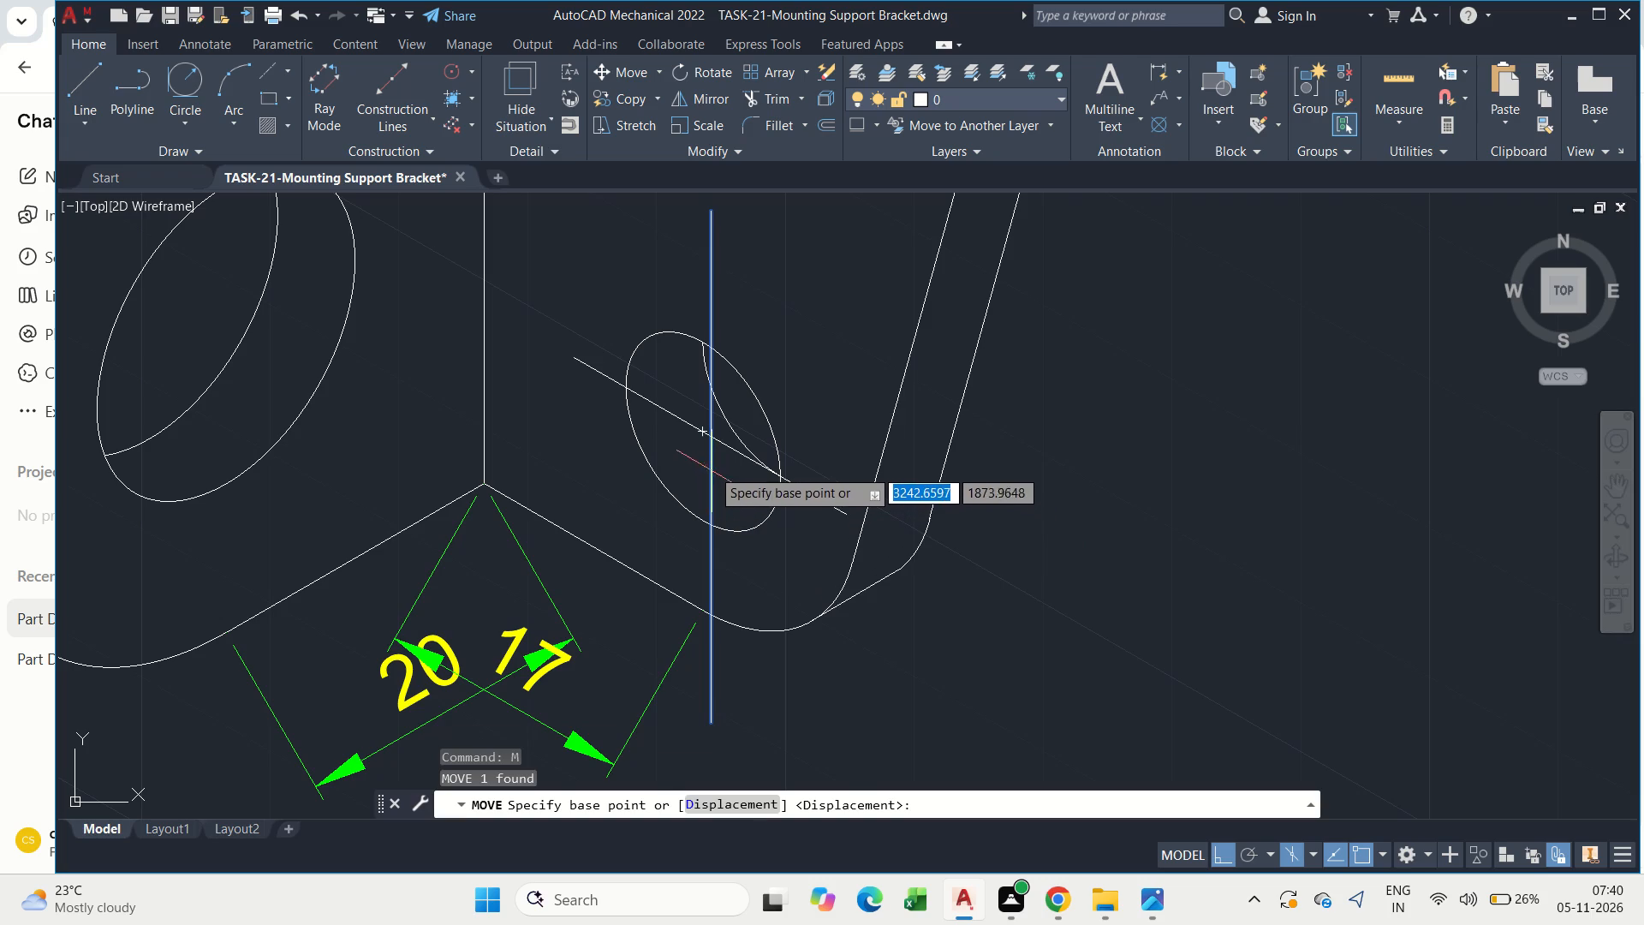
left_click(712, 468)
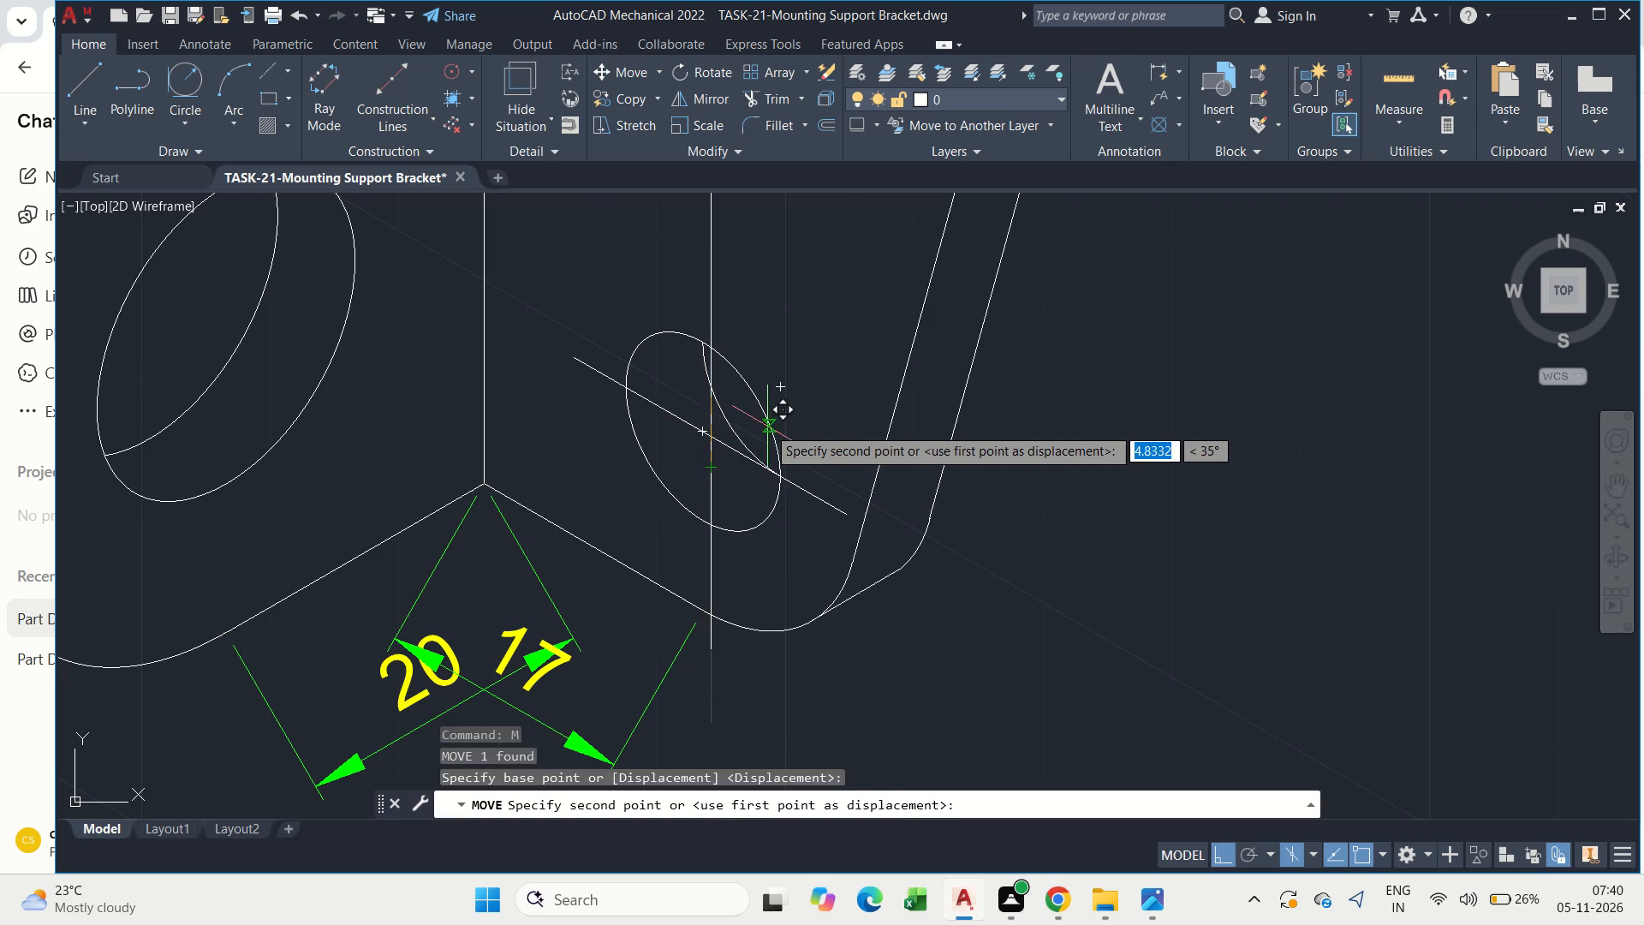
left_click(700, 431)
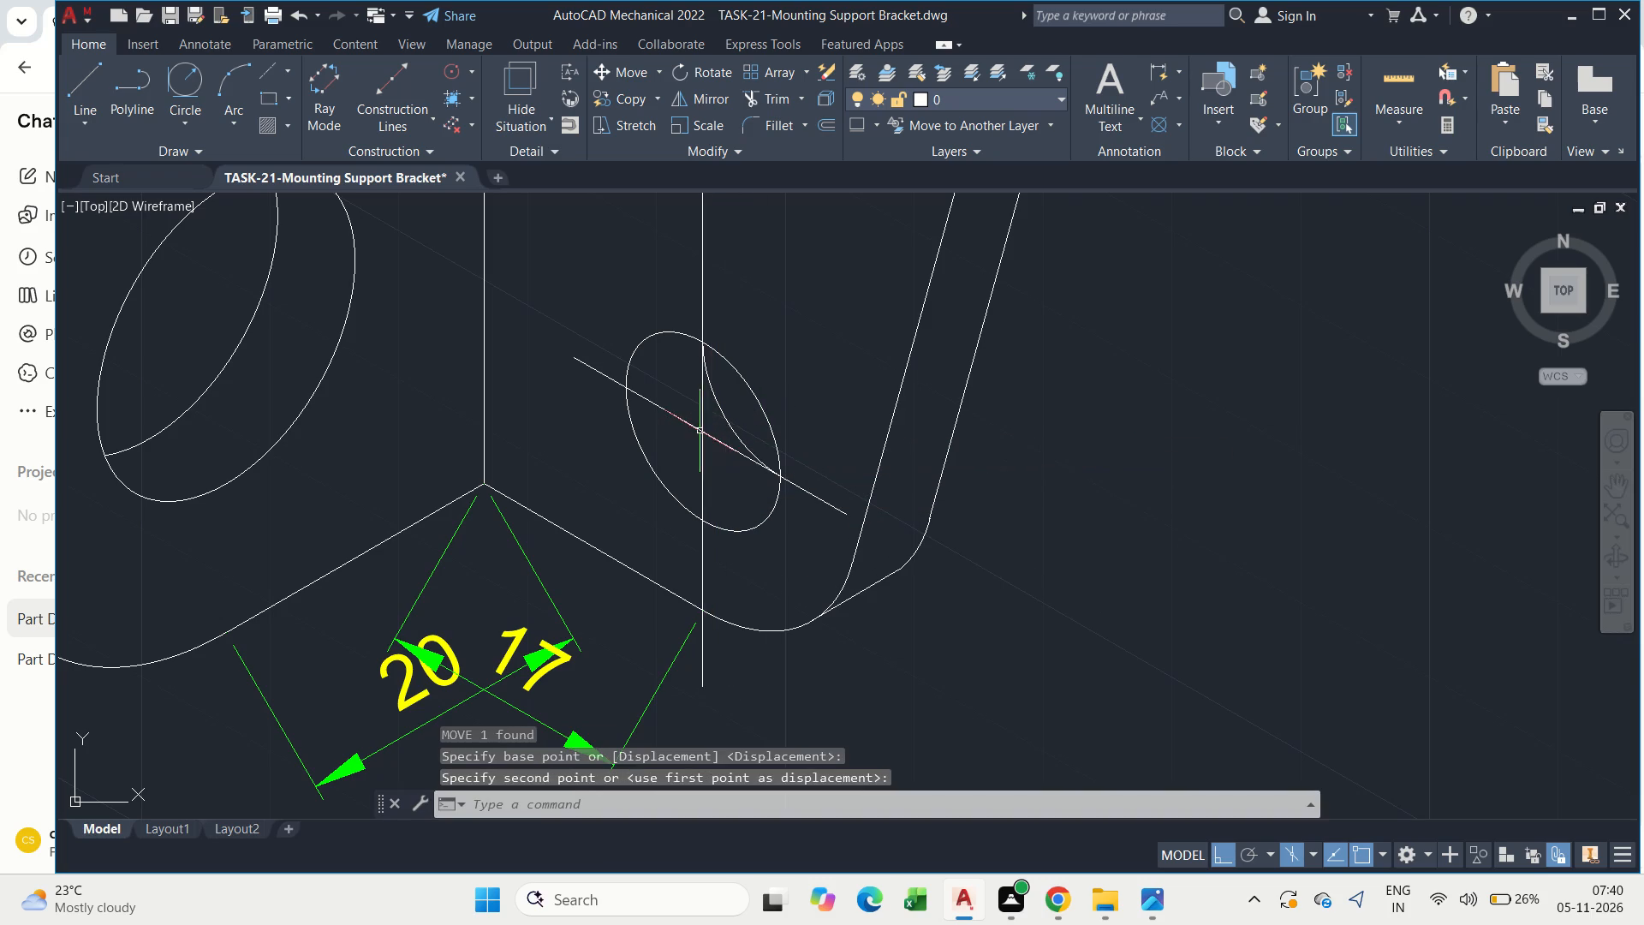
scroll(706, 462, "down", 2)
key("Escape")
key("Escape")
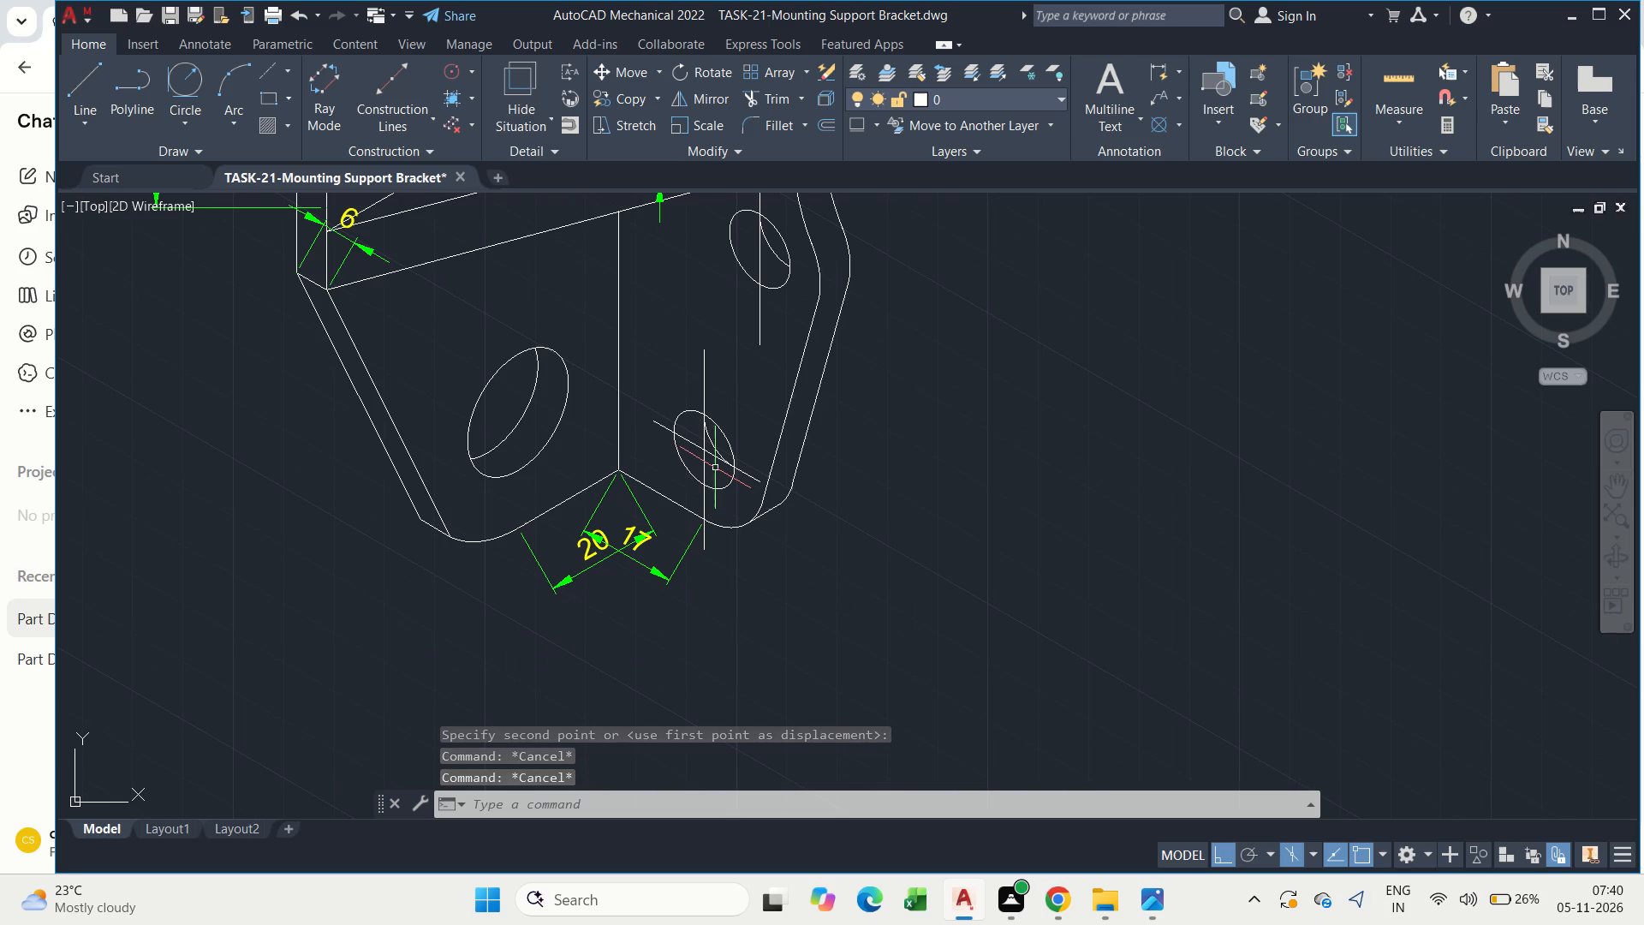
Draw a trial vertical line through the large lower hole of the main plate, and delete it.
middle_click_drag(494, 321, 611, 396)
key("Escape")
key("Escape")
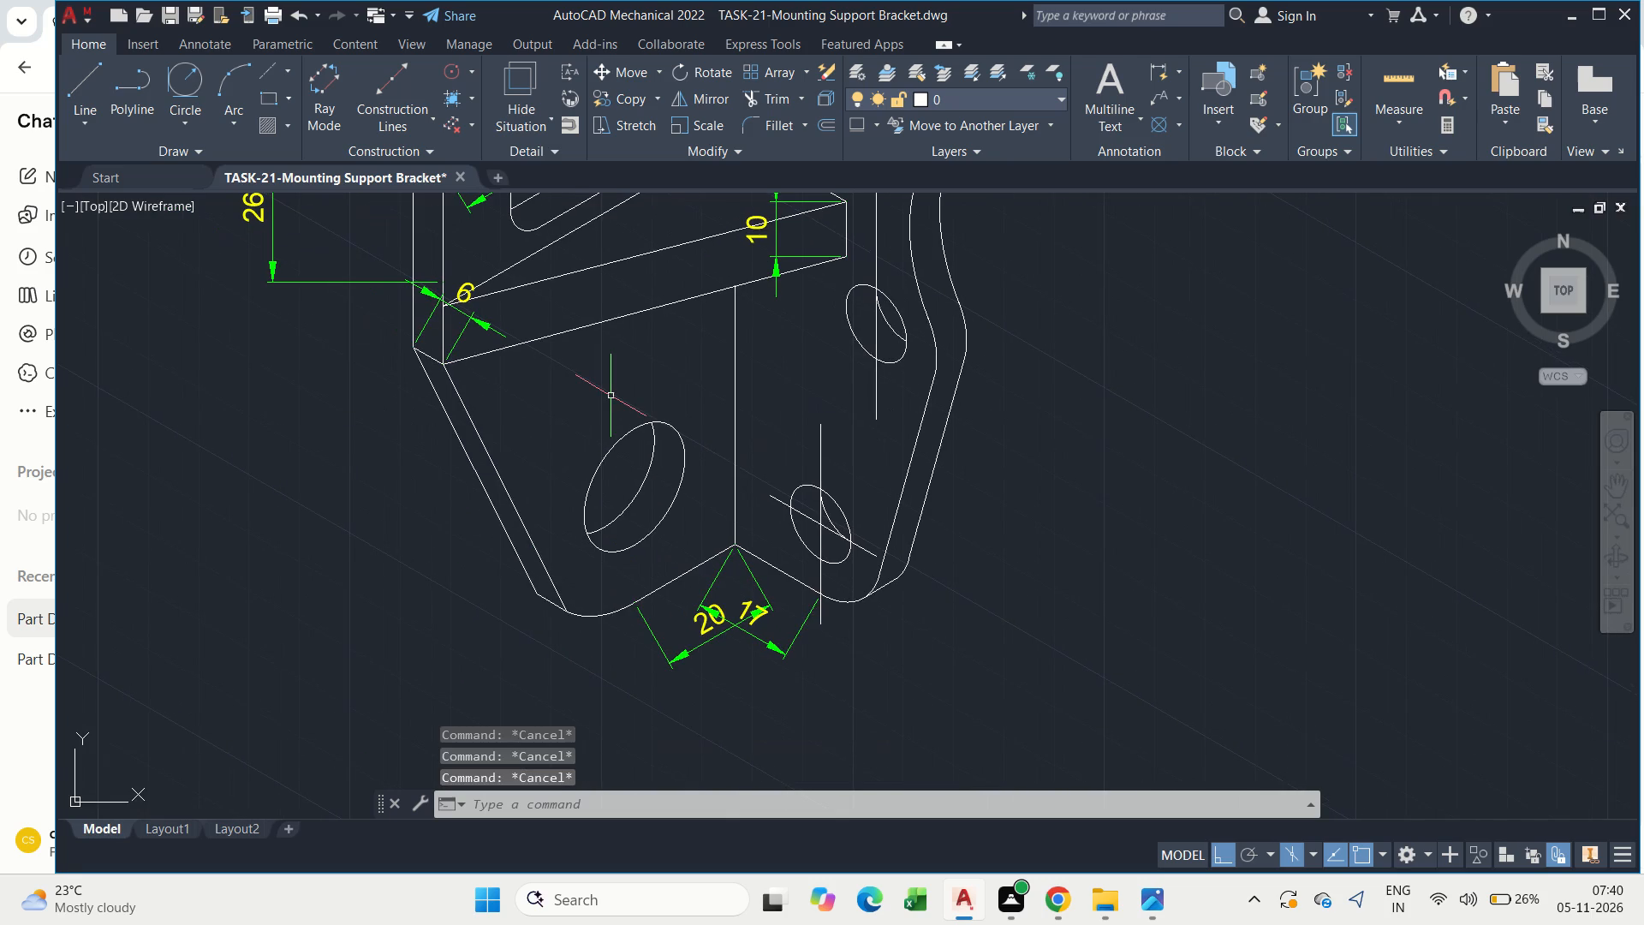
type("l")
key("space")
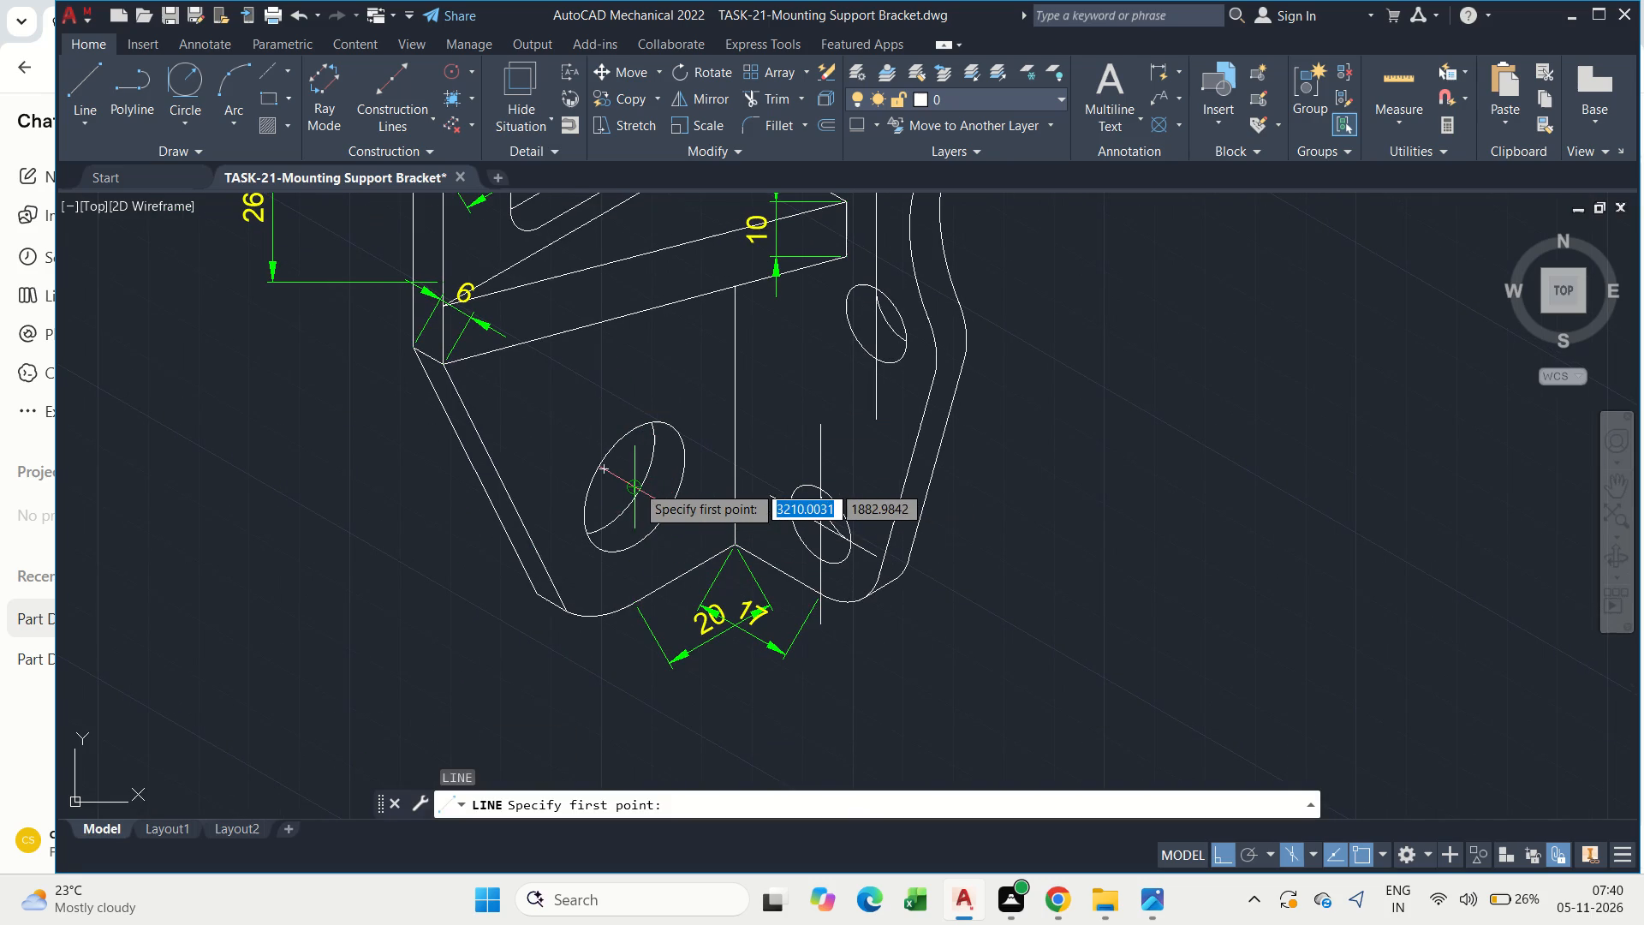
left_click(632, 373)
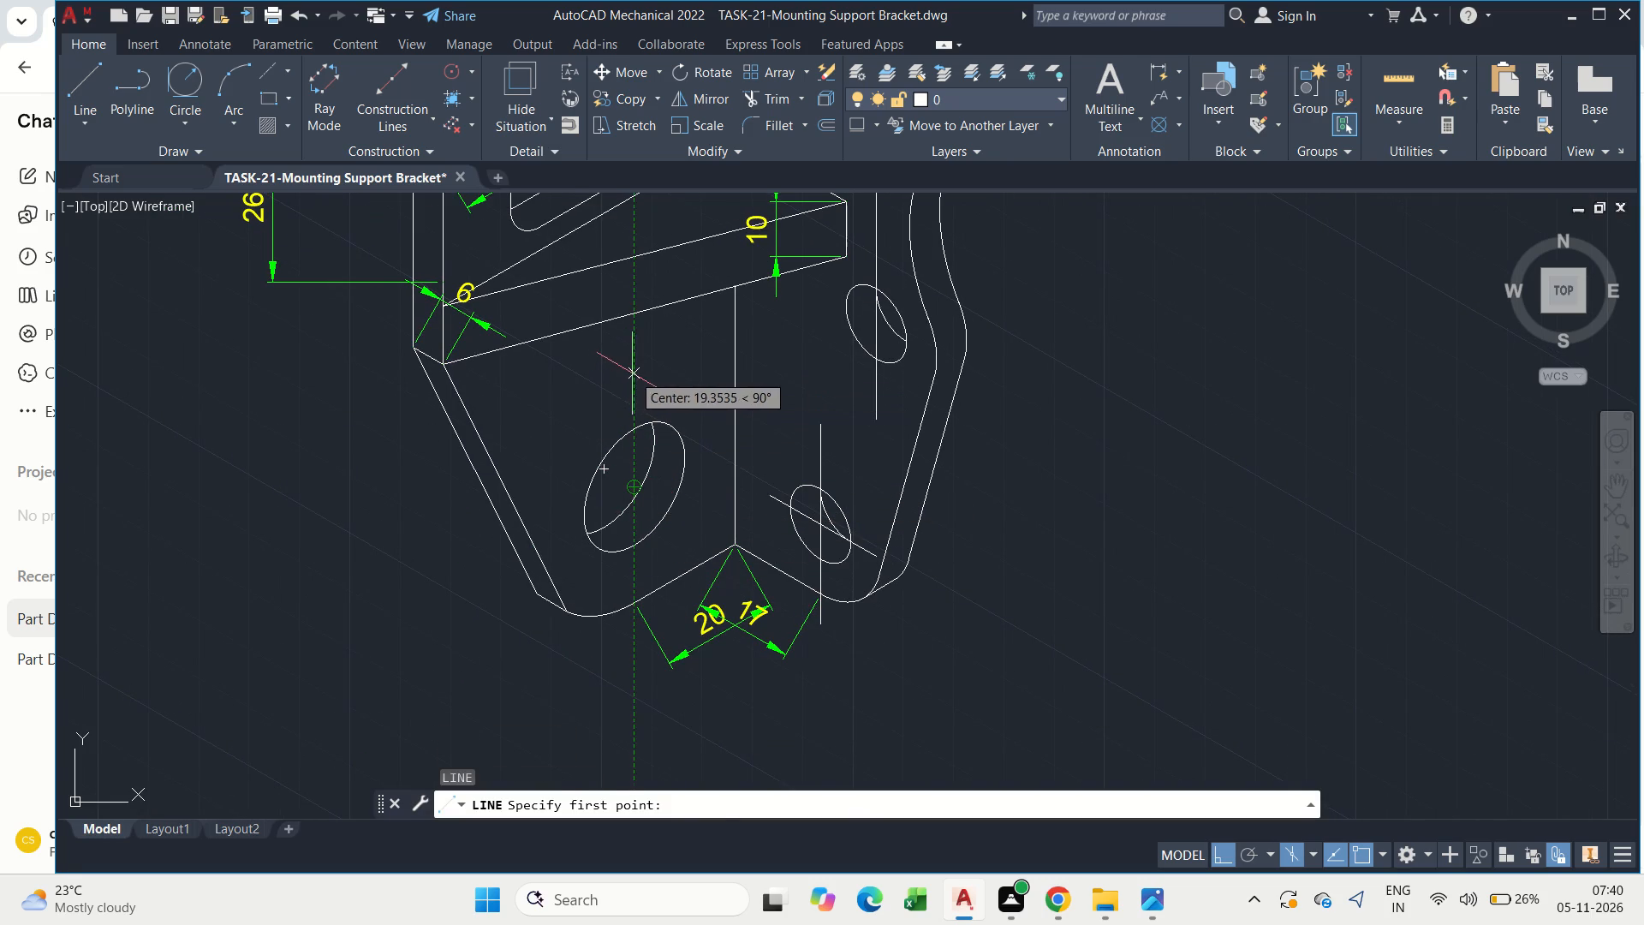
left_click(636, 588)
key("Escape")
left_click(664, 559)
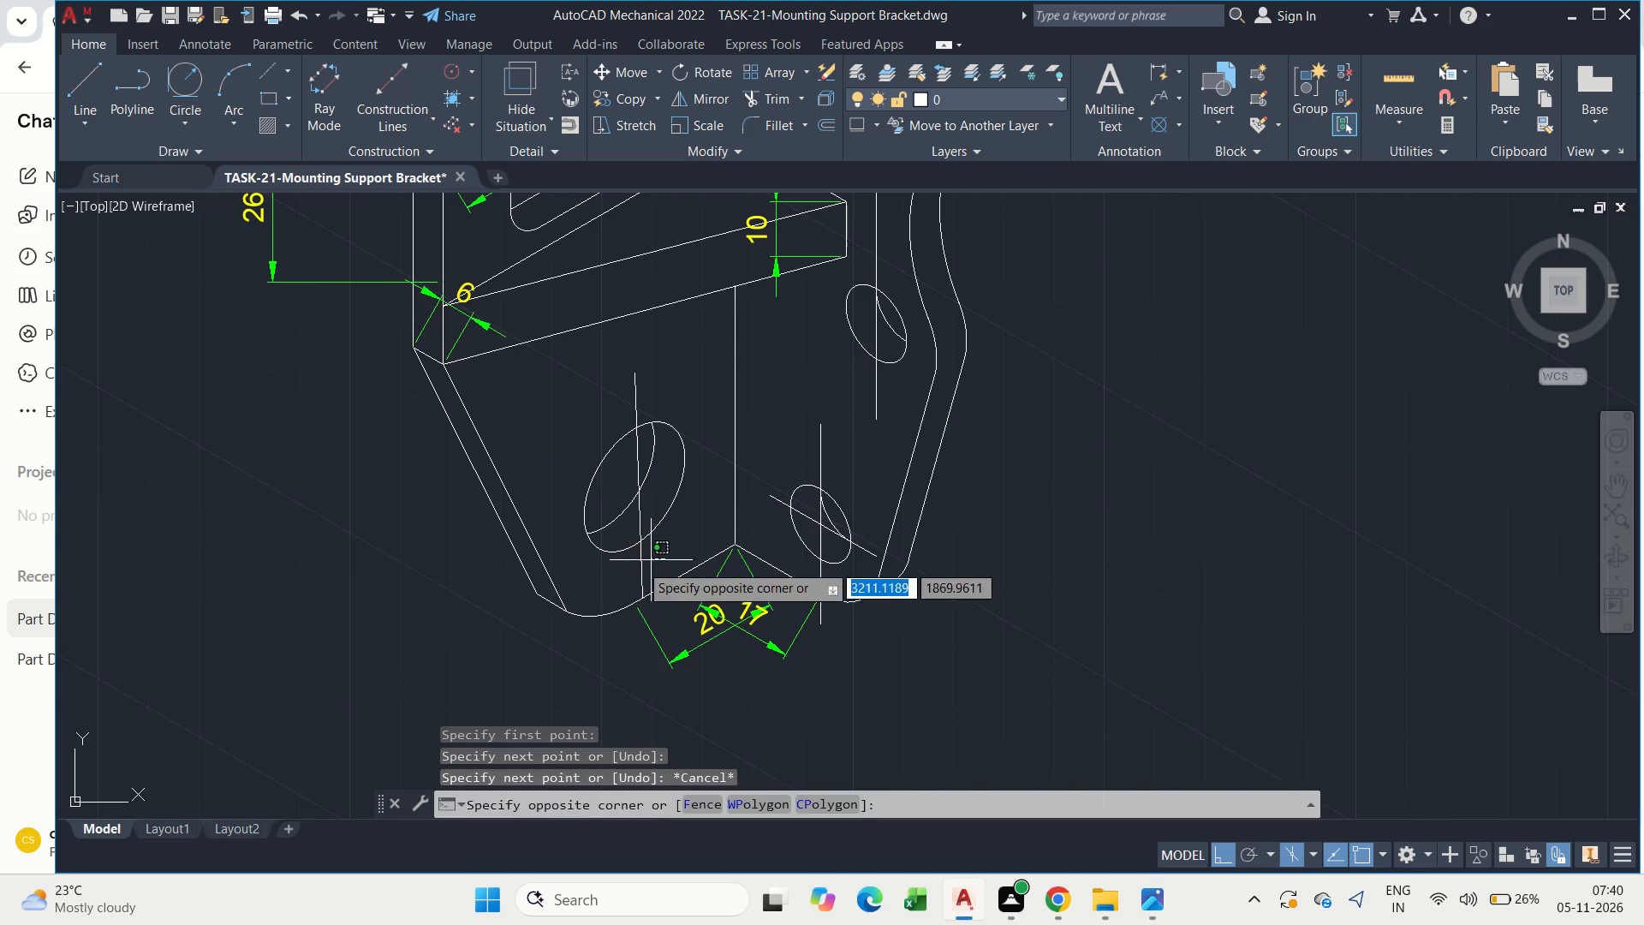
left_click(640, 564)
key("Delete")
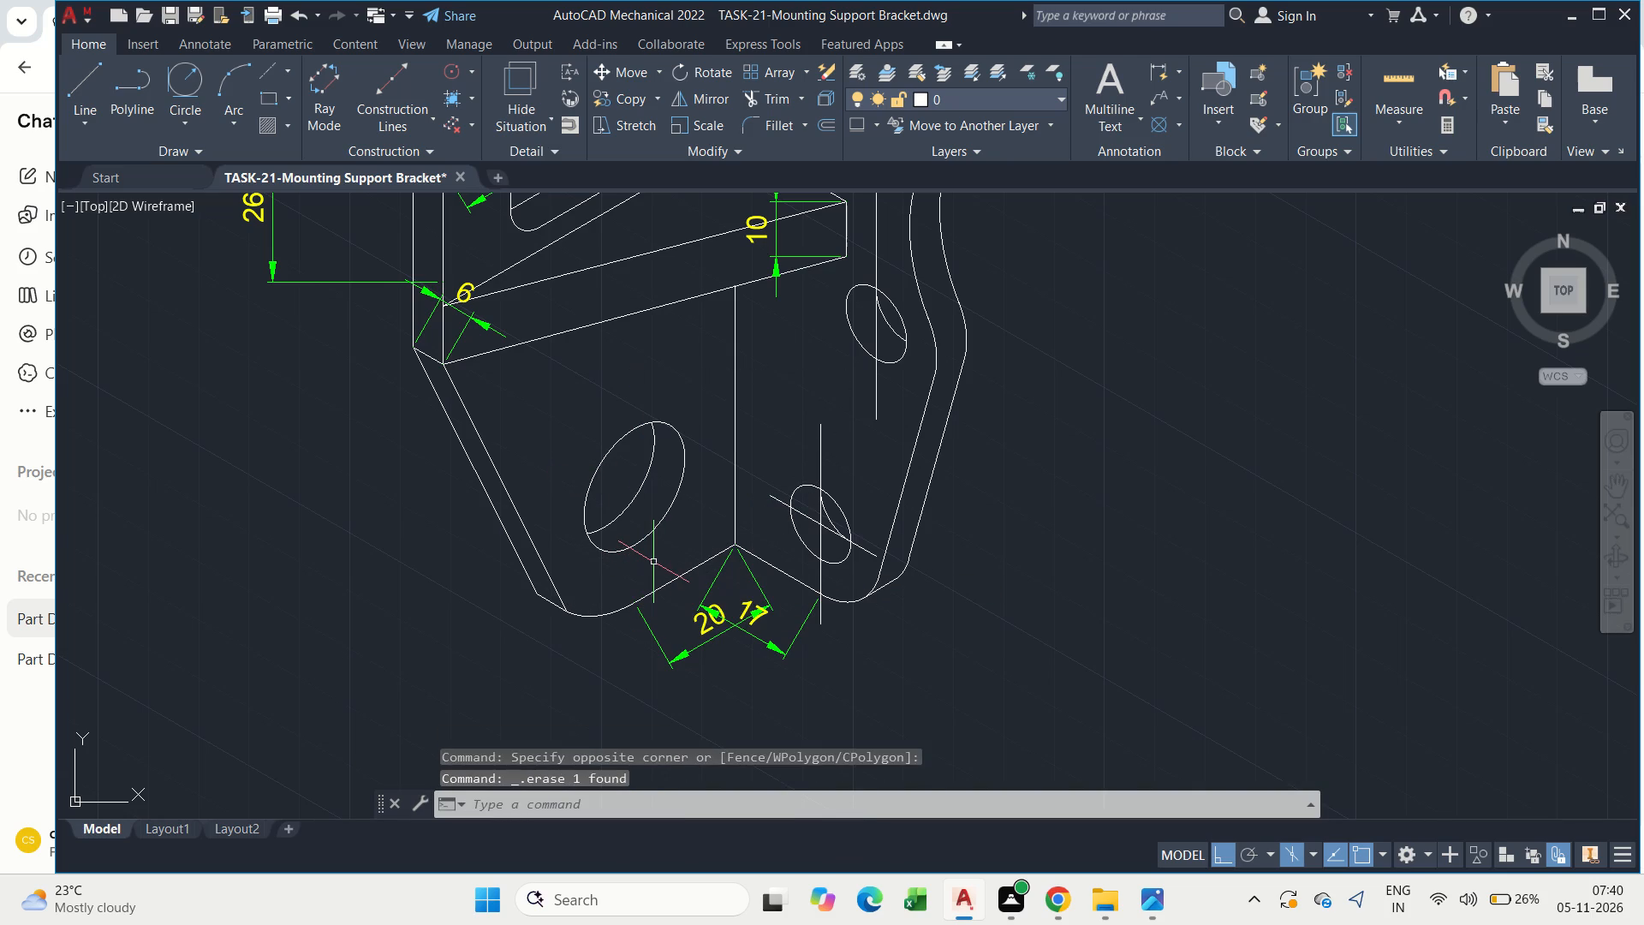
Draw a vertical centre line through the main plate's large lower hole with ortho mode off.
type("l")
key("space")
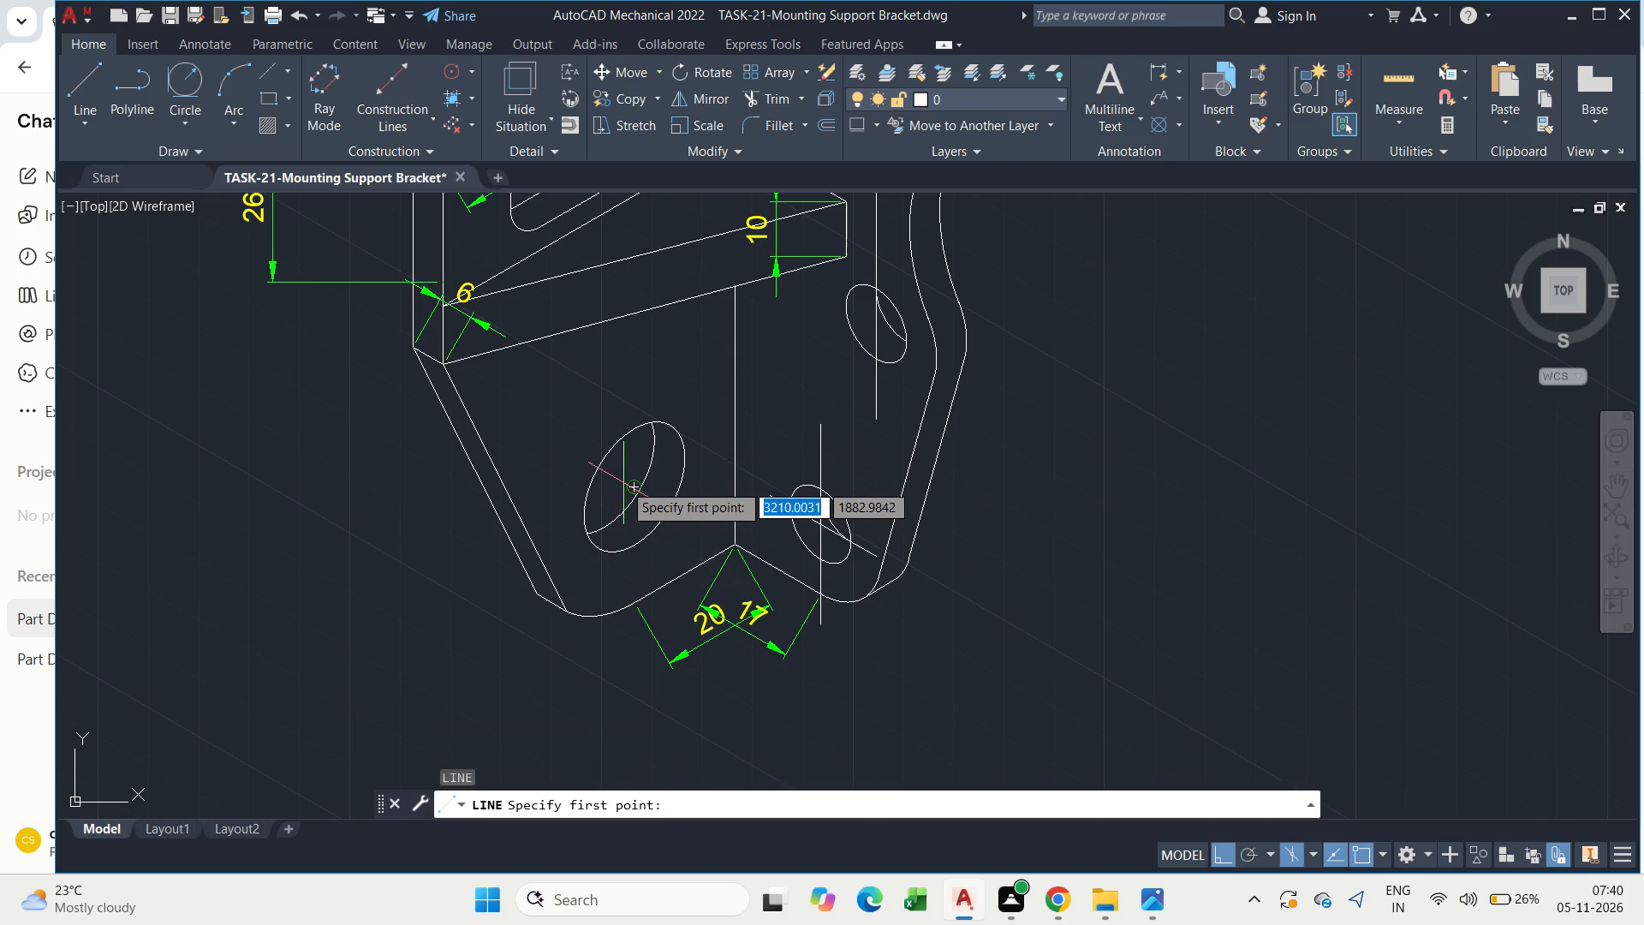
left_click(628, 393)
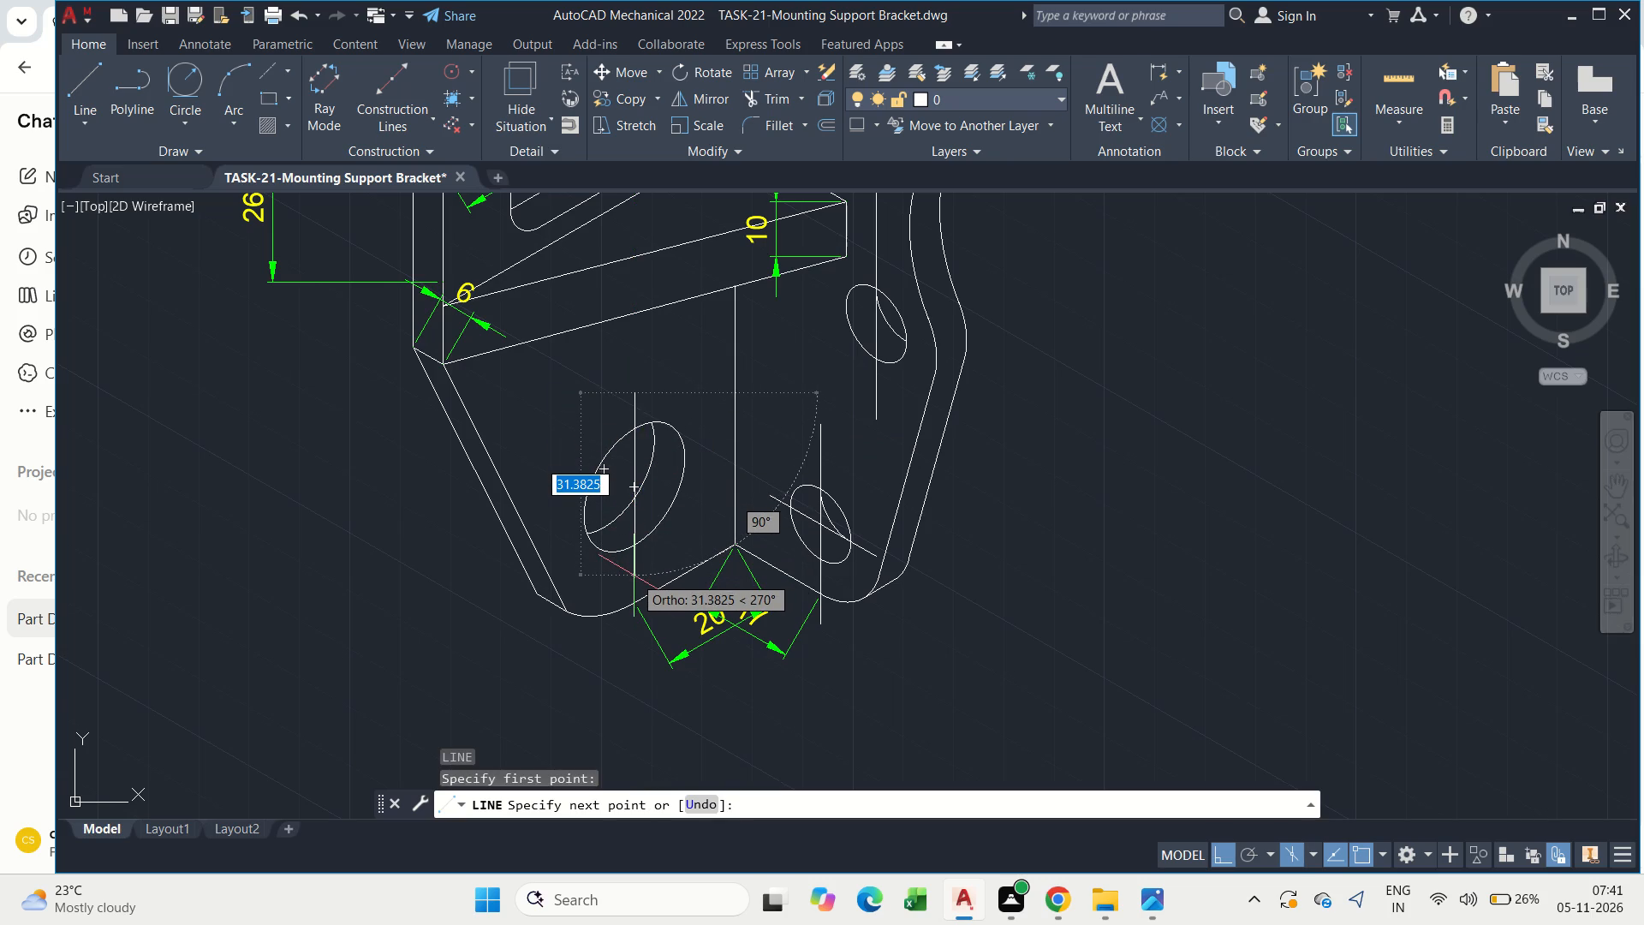
key("F8")
scroll(634, 576, "up", 1)
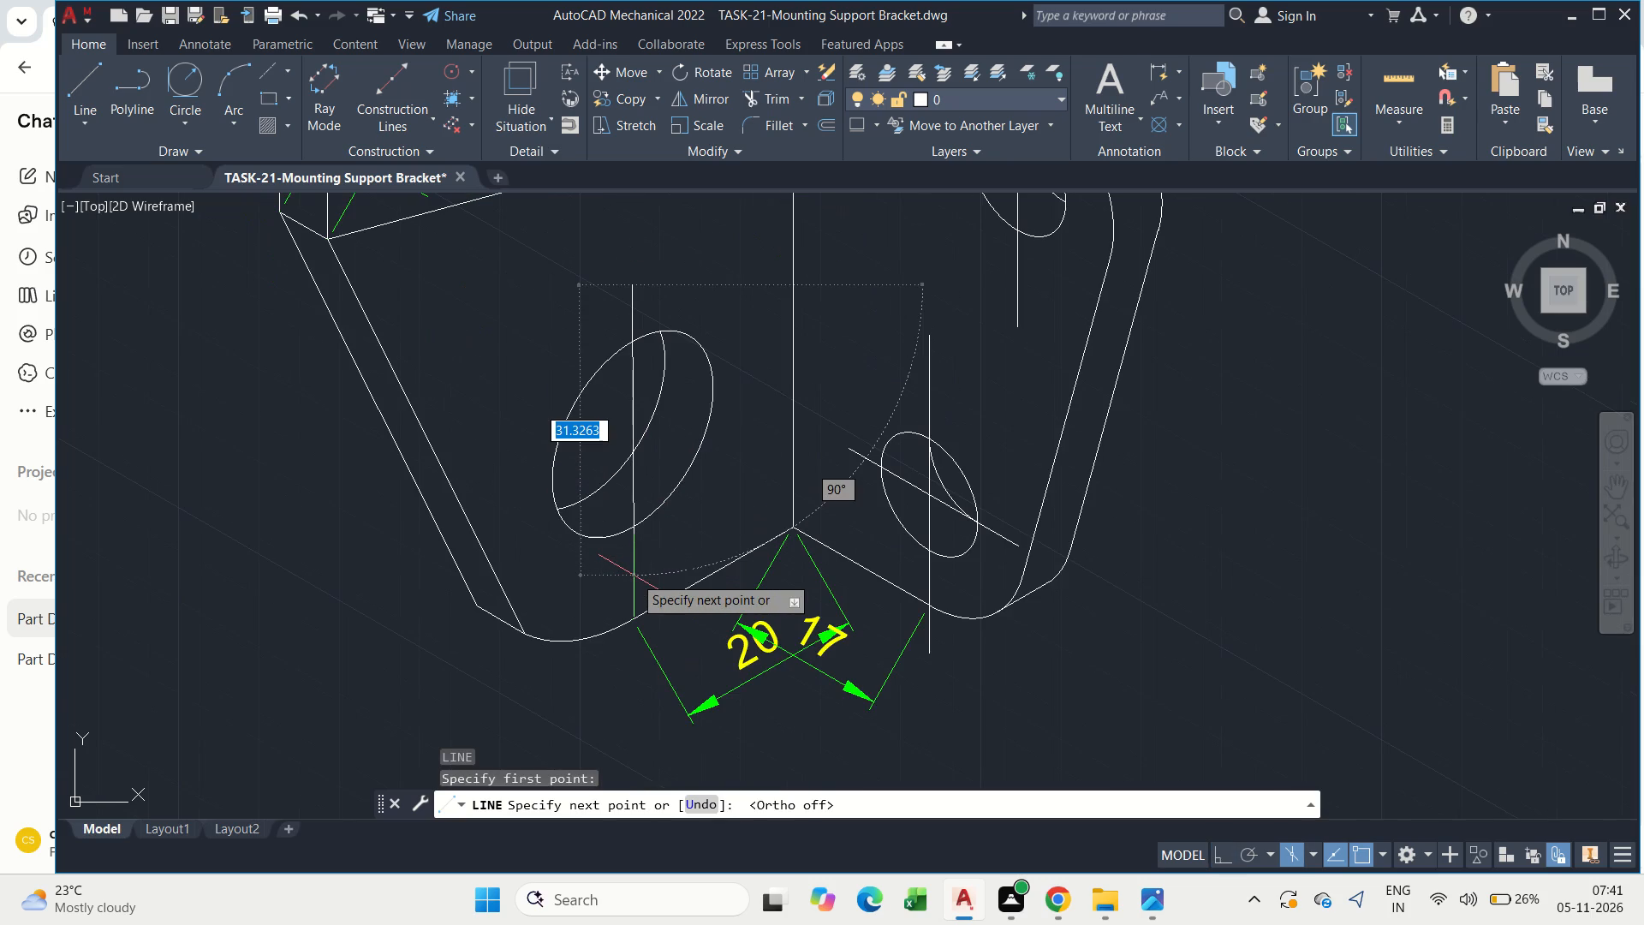
left_click(633, 572)
key("Escape")
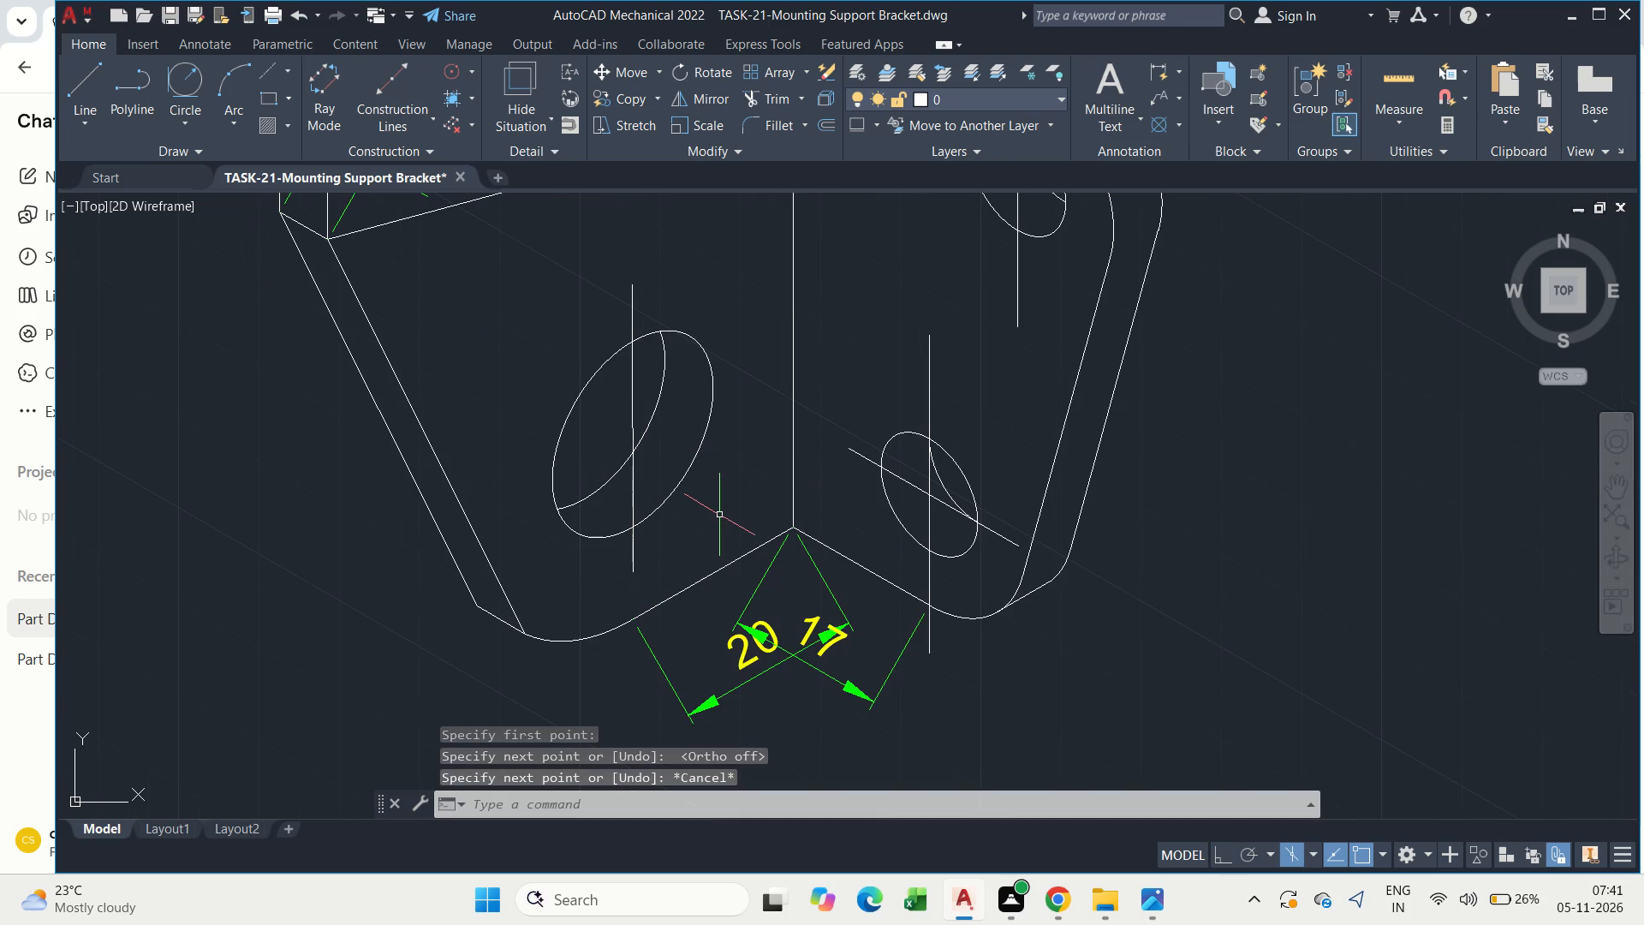
Draw a 30° isometric centre line through the main plate's large lower hole with ortho on, using the top isoplane.
type("l")
key("space")
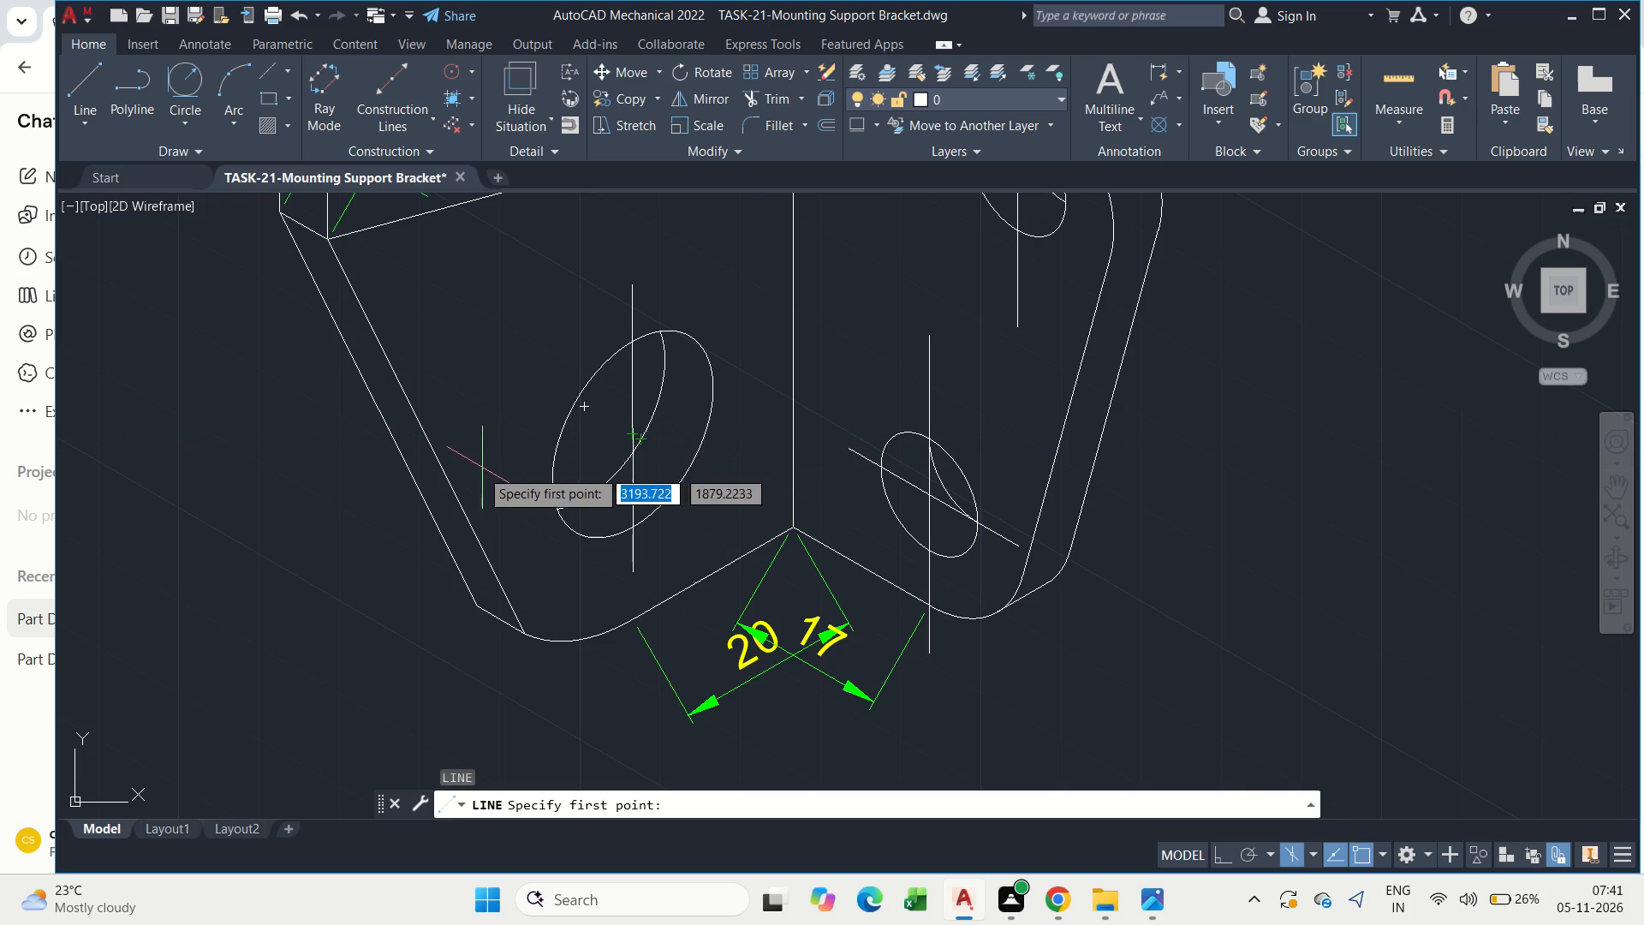
left_click(526, 495)
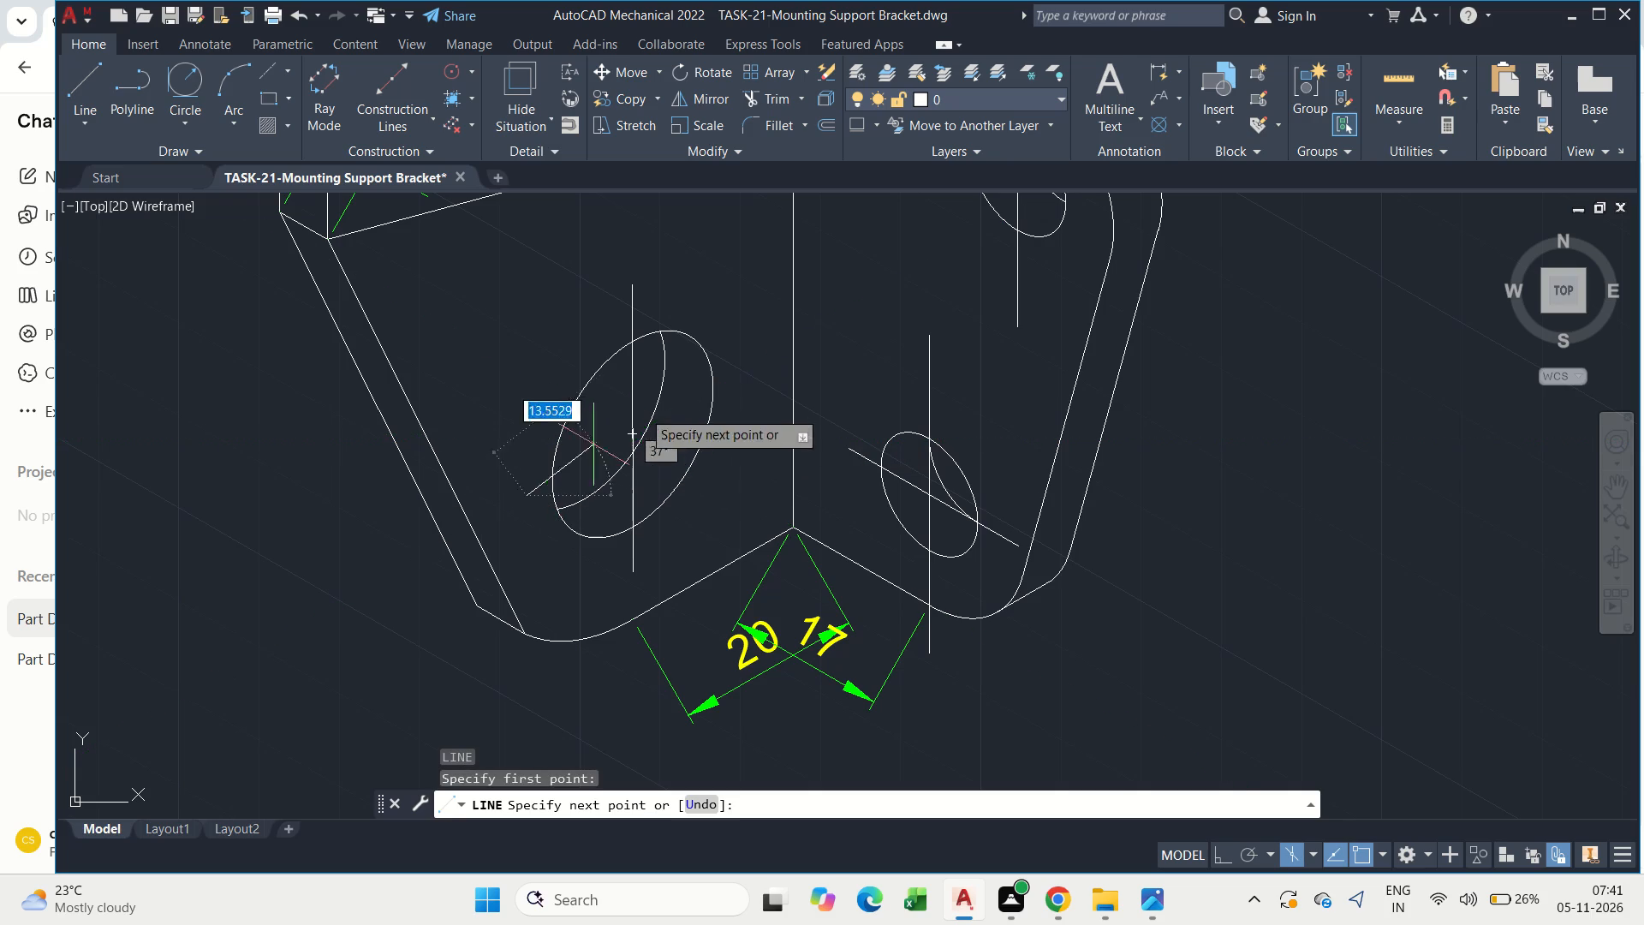
key("F8")
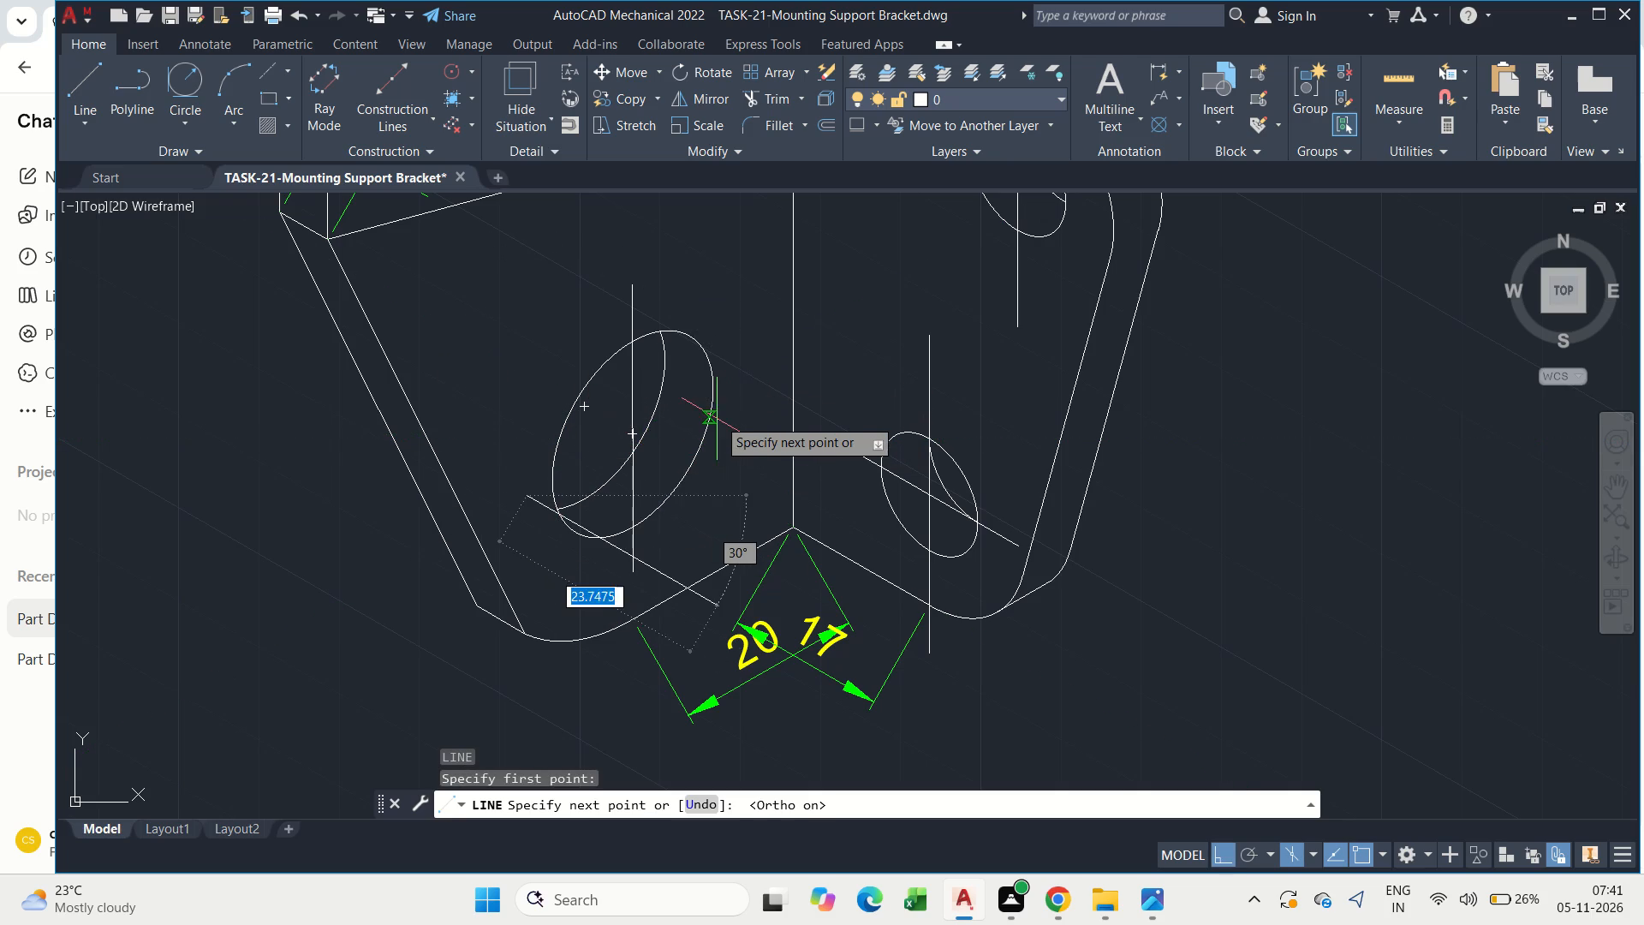
key("F5")
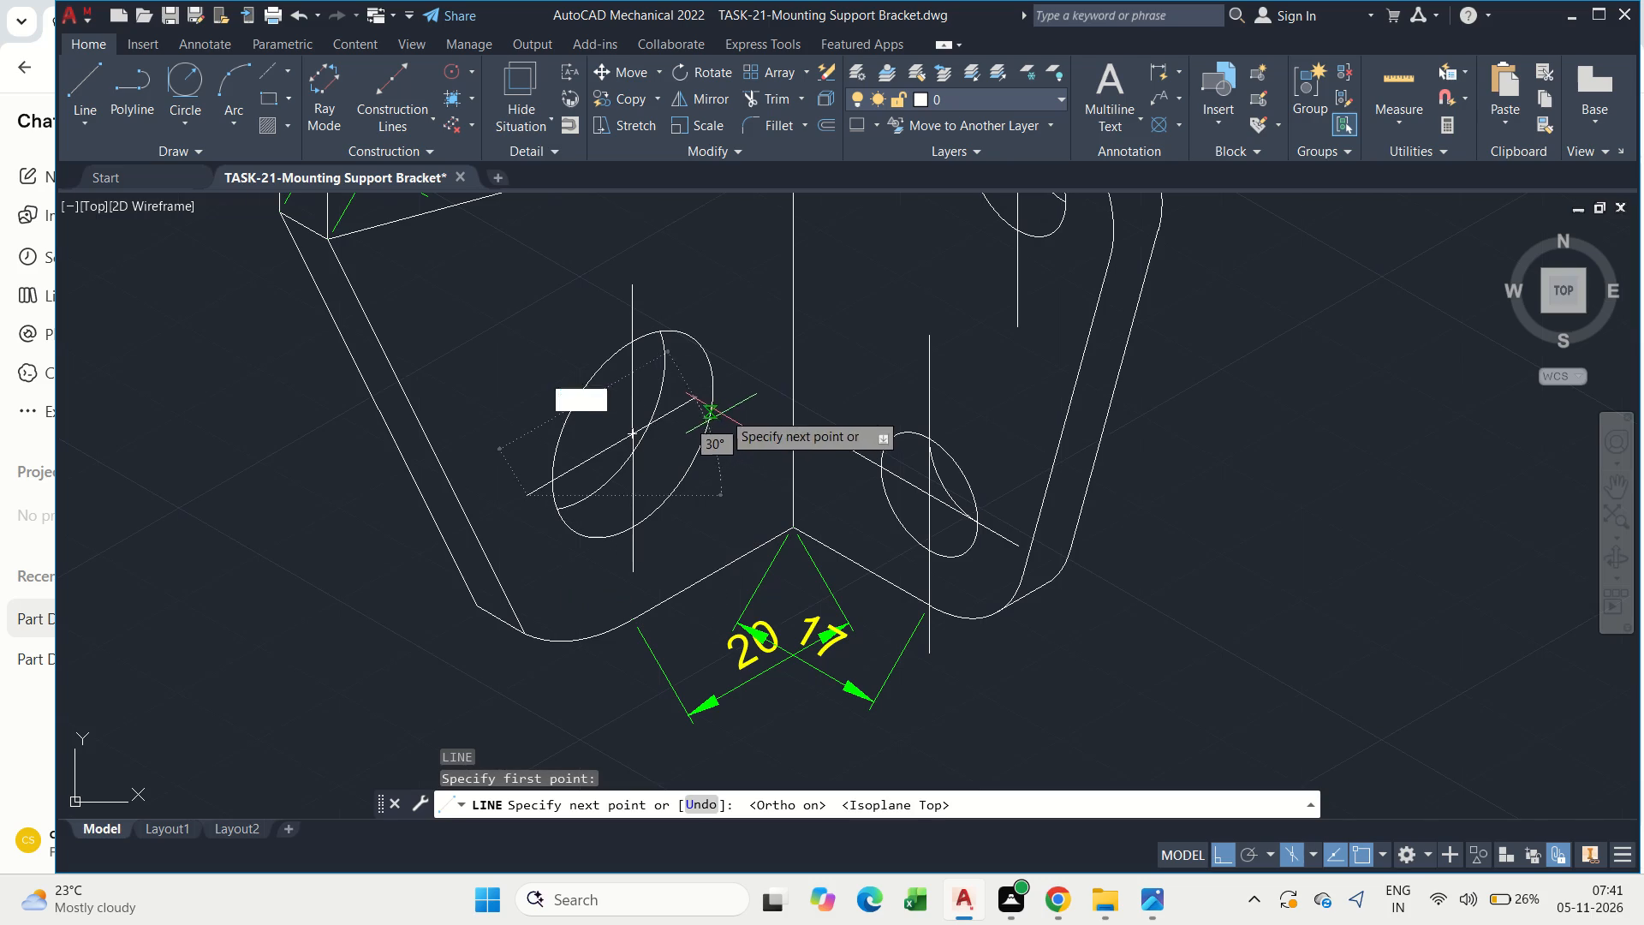
left_click(754, 381)
key("Escape")
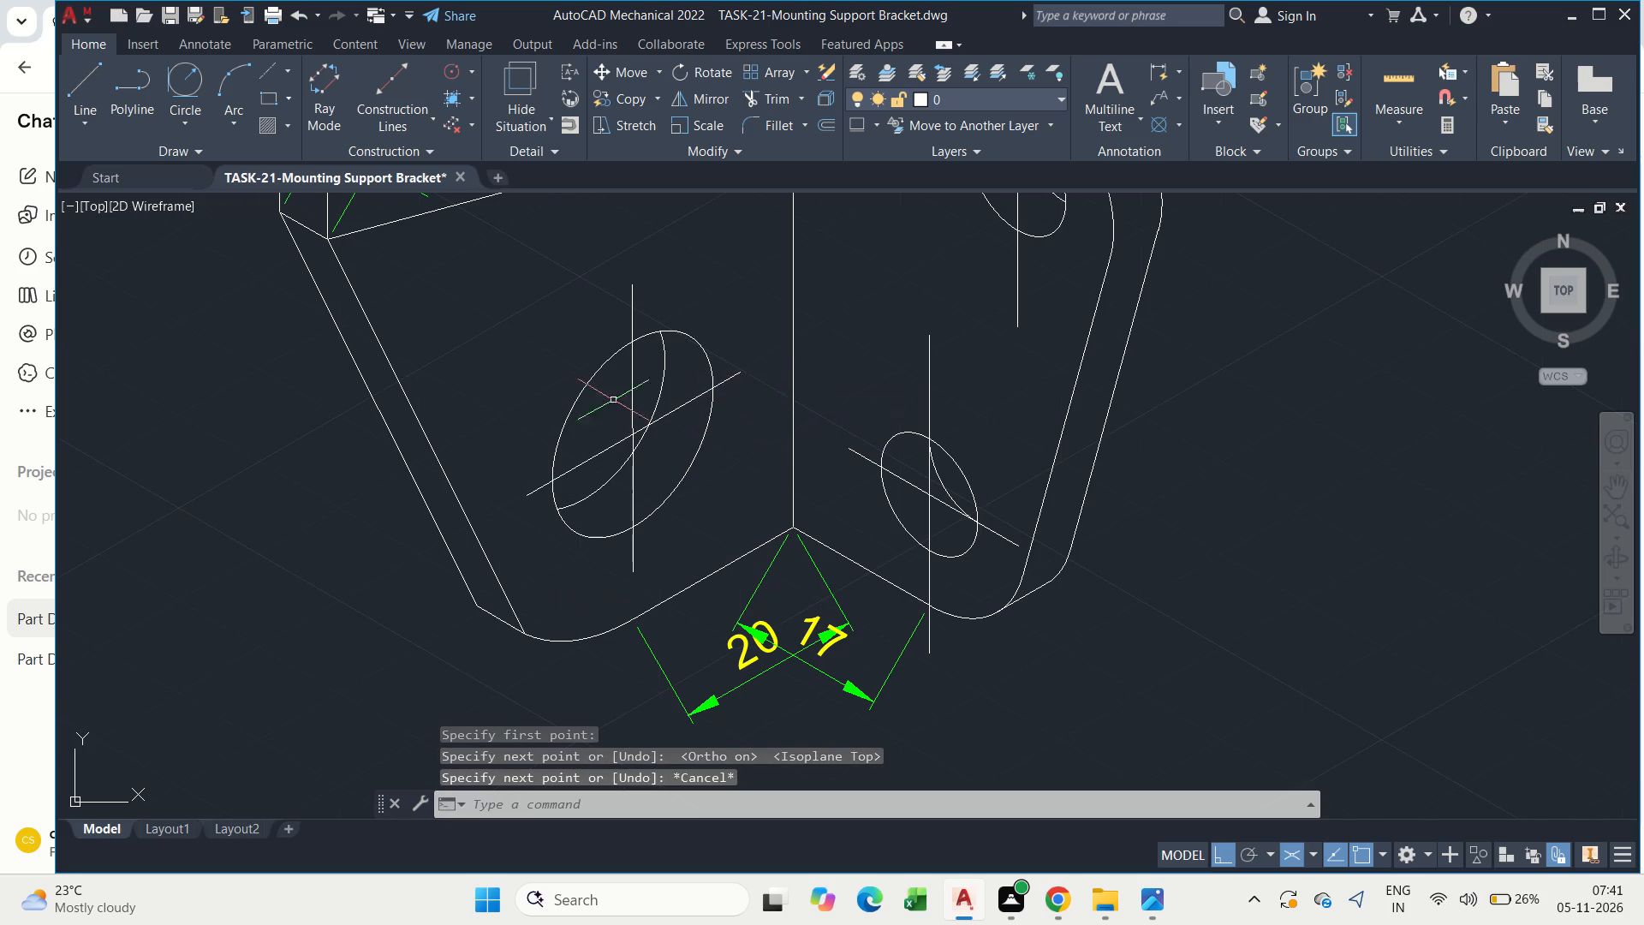
Change both centre lines of the main plate's large lower hole from the ByLayer linetype to a broken AM_IS… linetype.
middle_click(606, 401)
scroll(606, 401, "down", 1)
key("Escape")
key("Escape")
middle_click_drag(606, 402, 596, 372)
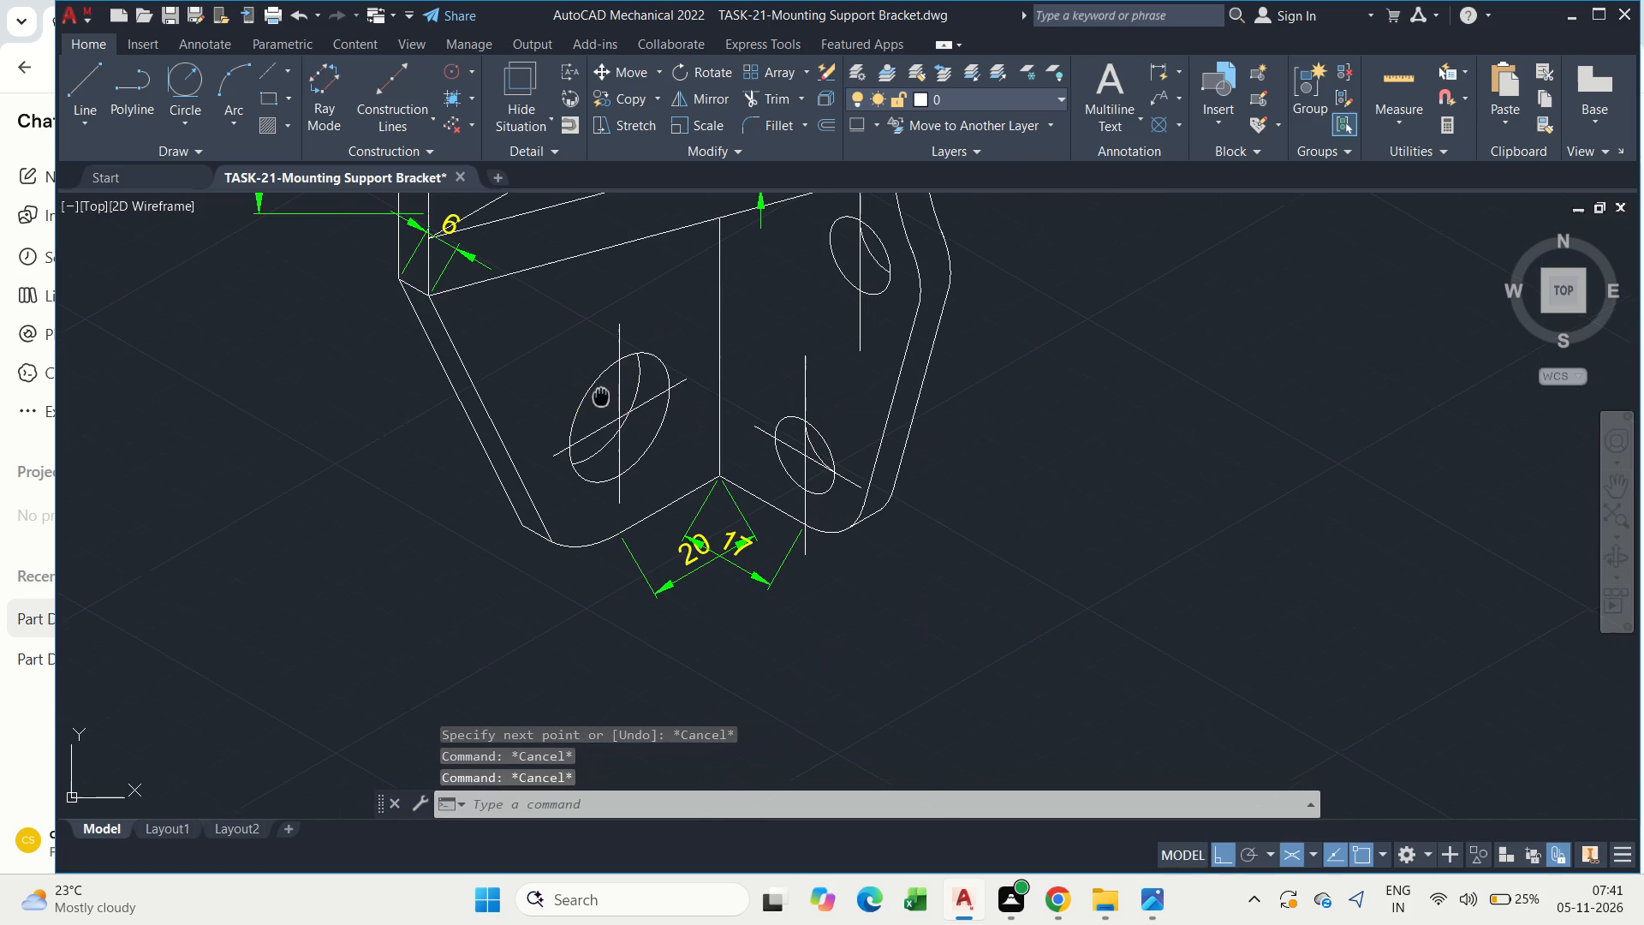
middle_click_drag(596, 372, 594, 370)
scroll(545, 434, "up", 2)
left_click_drag(551, 439, 545, 415)
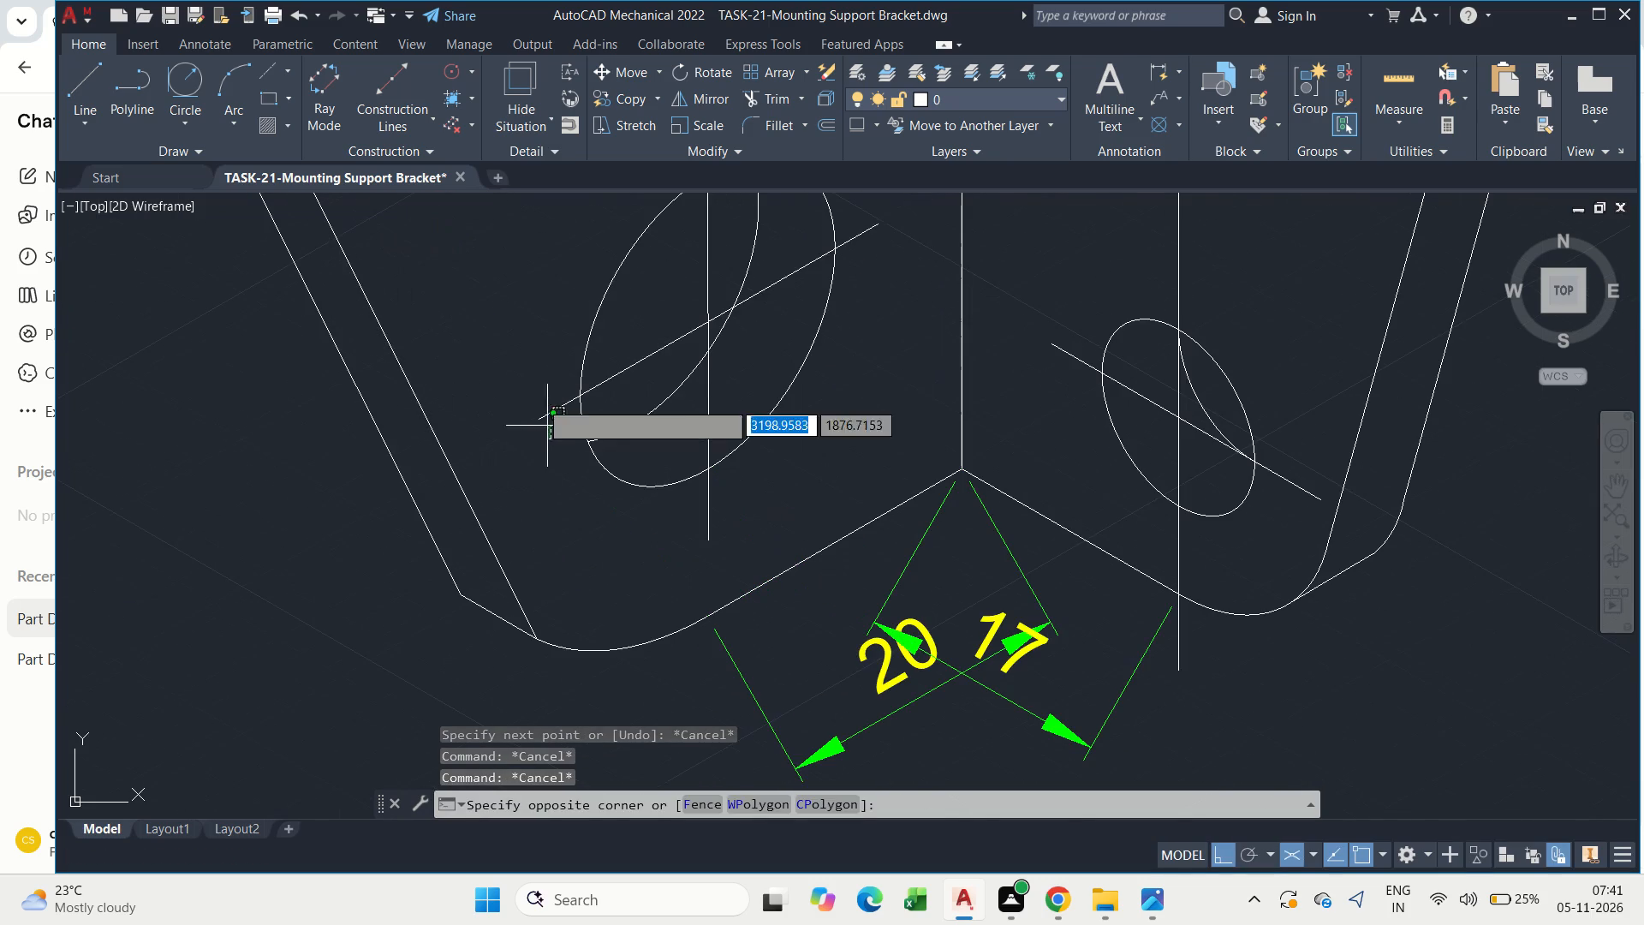
left_click(534, 393)
scroll(519, 479, "down", 1)
scroll(648, 568, "up", 1)
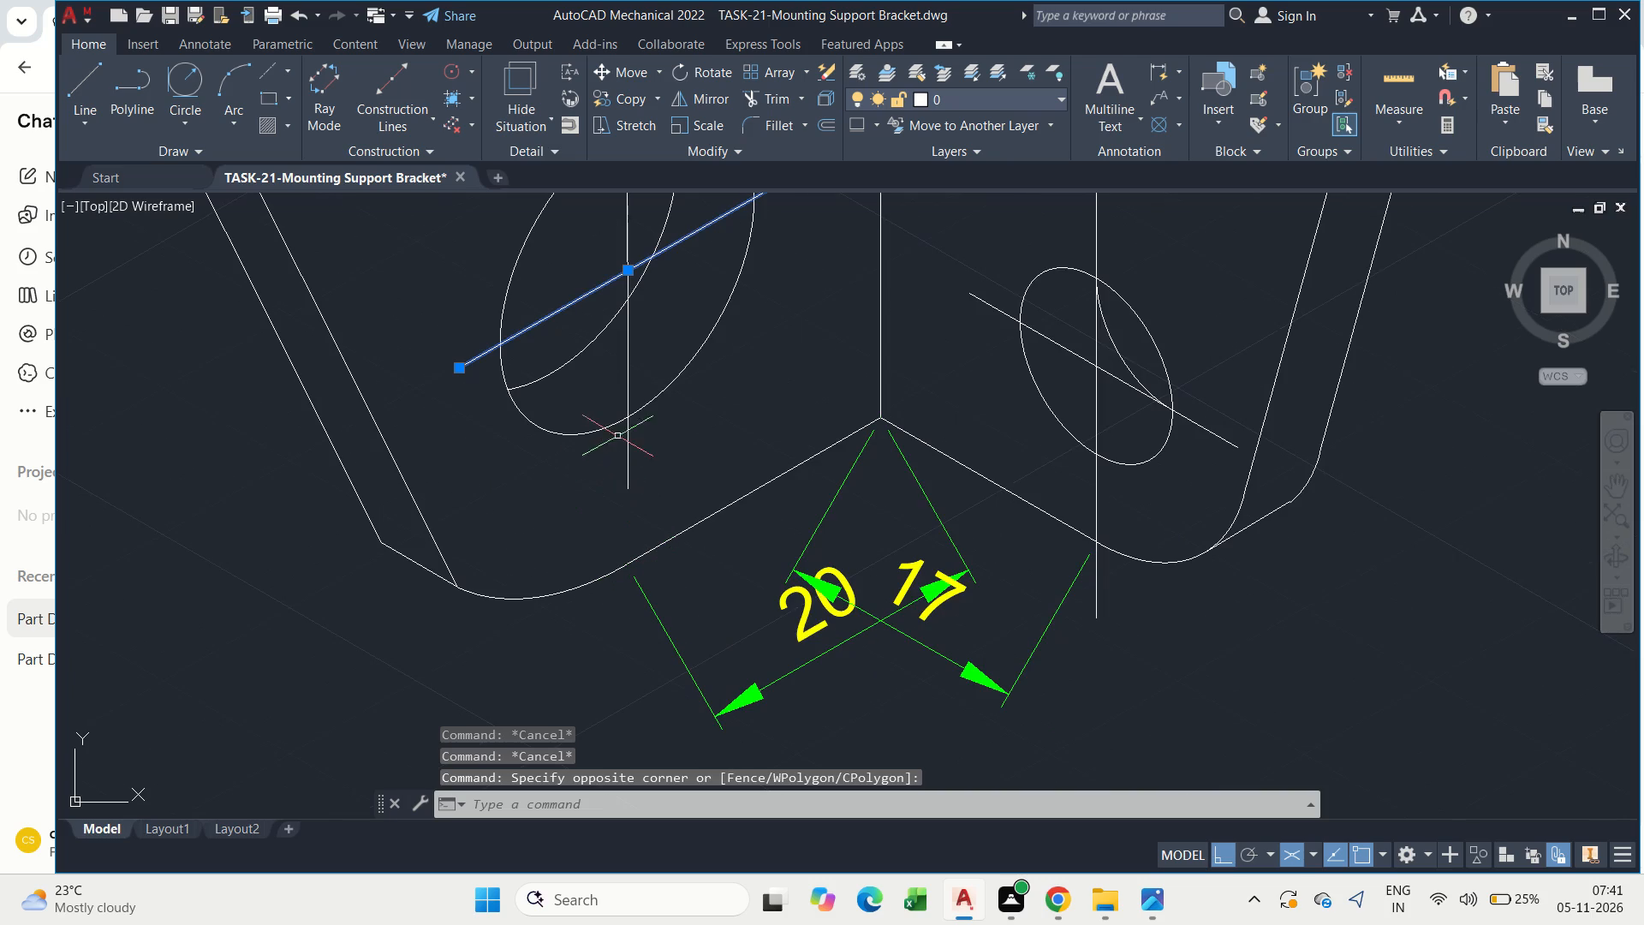
left_click_drag(656, 471, 630, 456, "shift")
left_click(603, 437, "shift")
left_click_drag(658, 497, 624, 477)
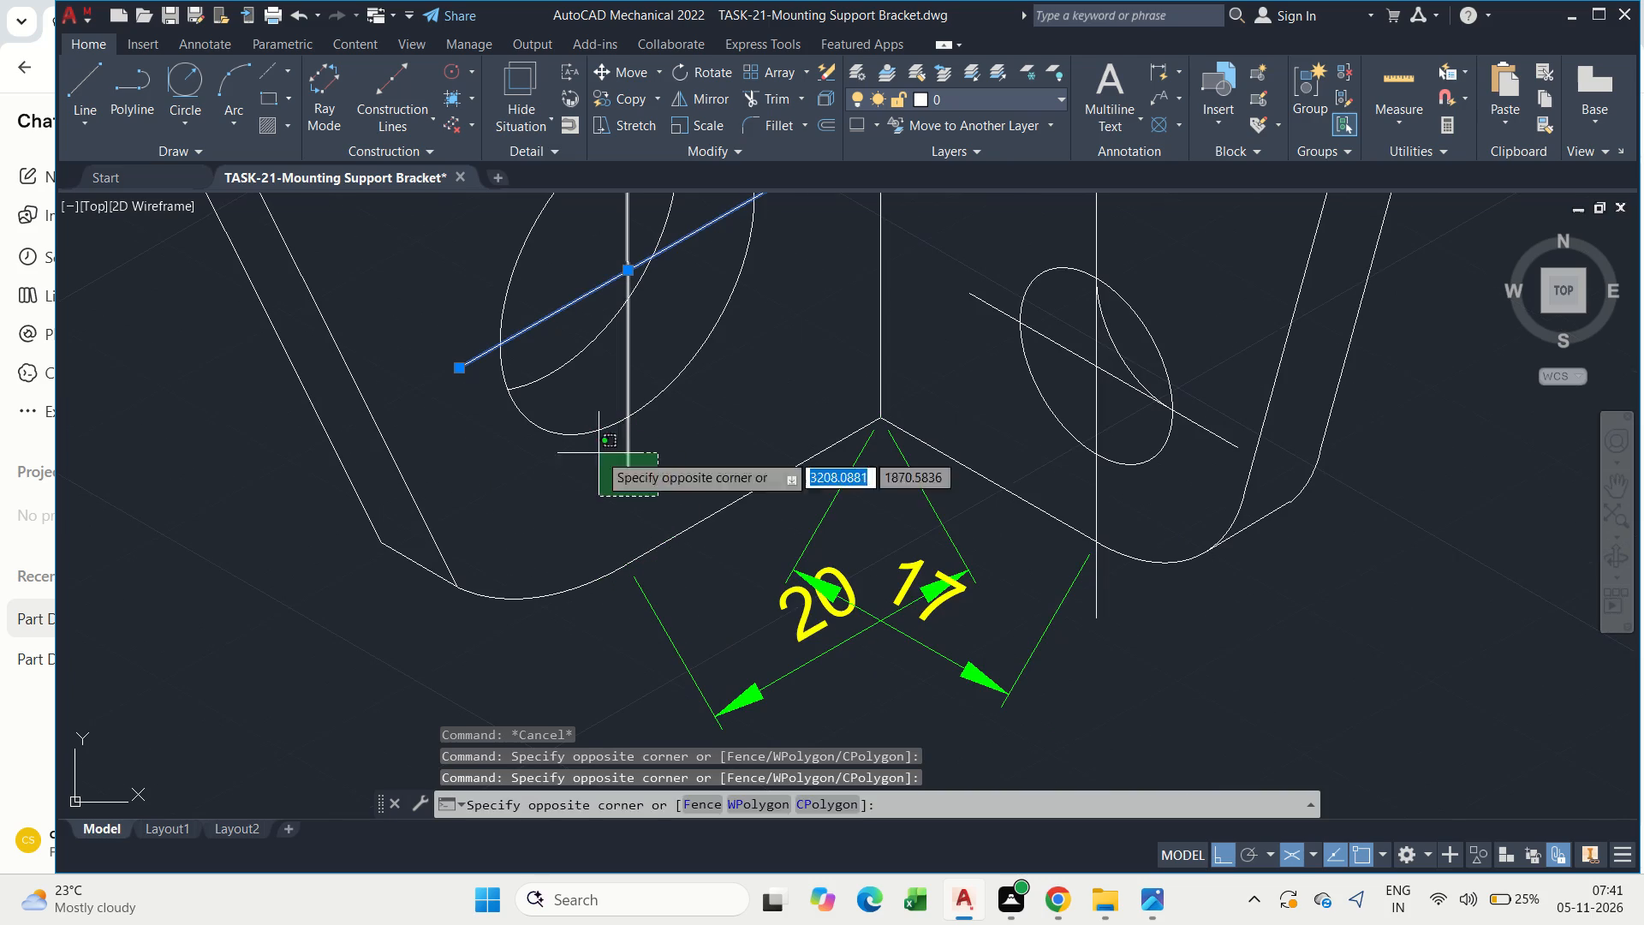
left_click(599, 453)
scroll(614, 463, "down", 1)
right_click(517, 242)
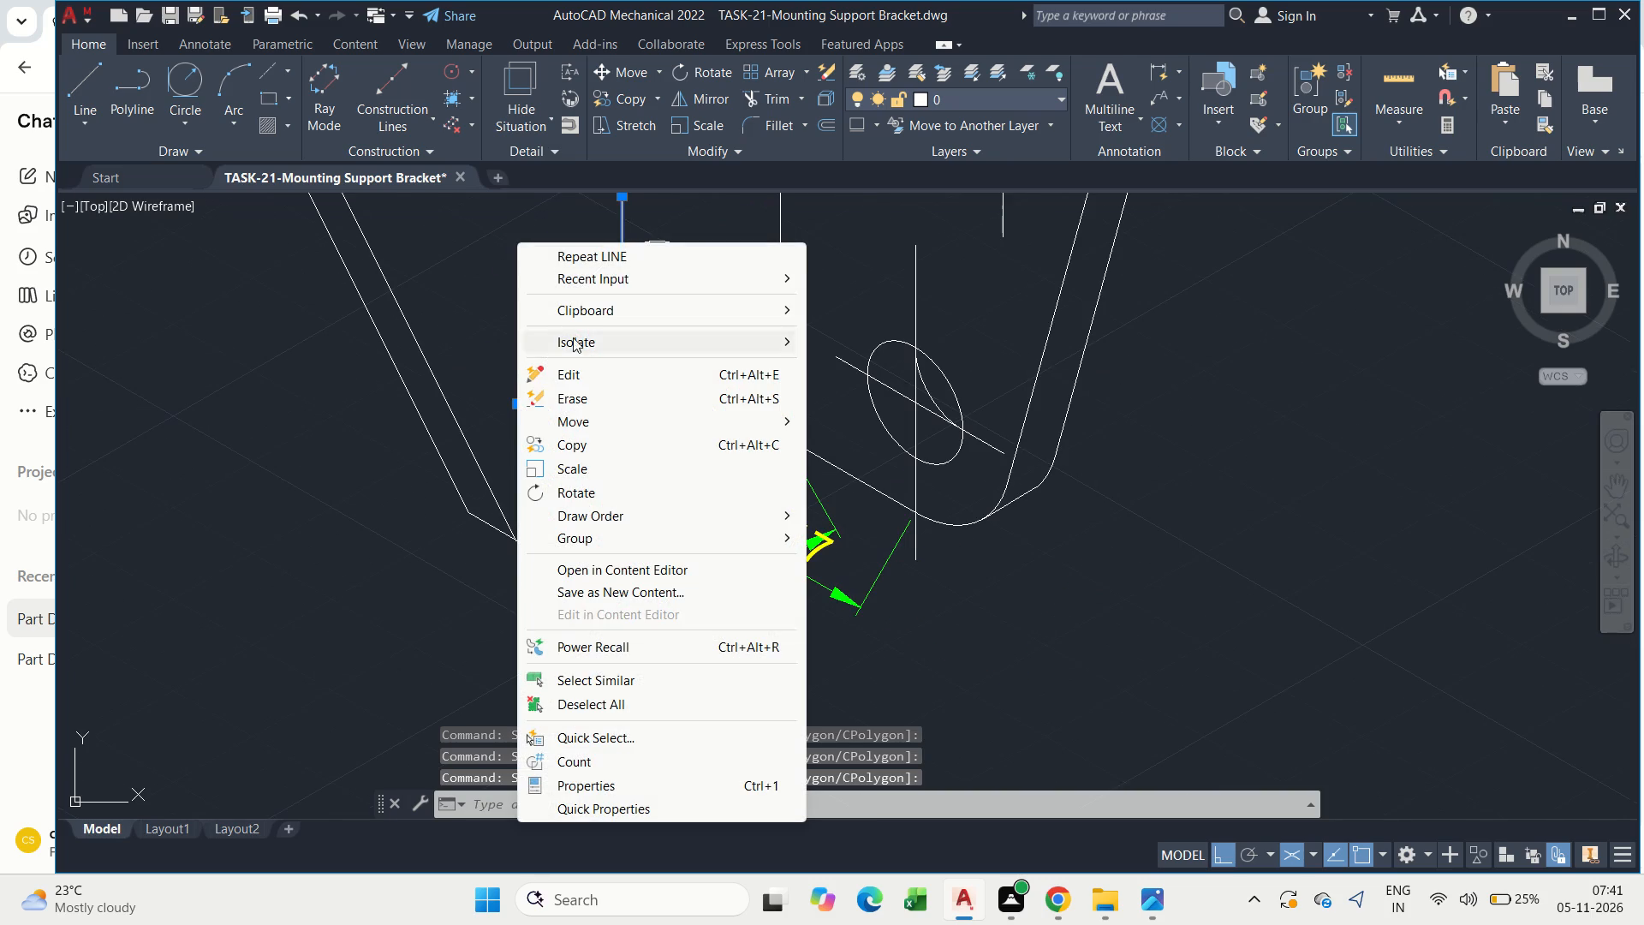
left_click(615, 780)
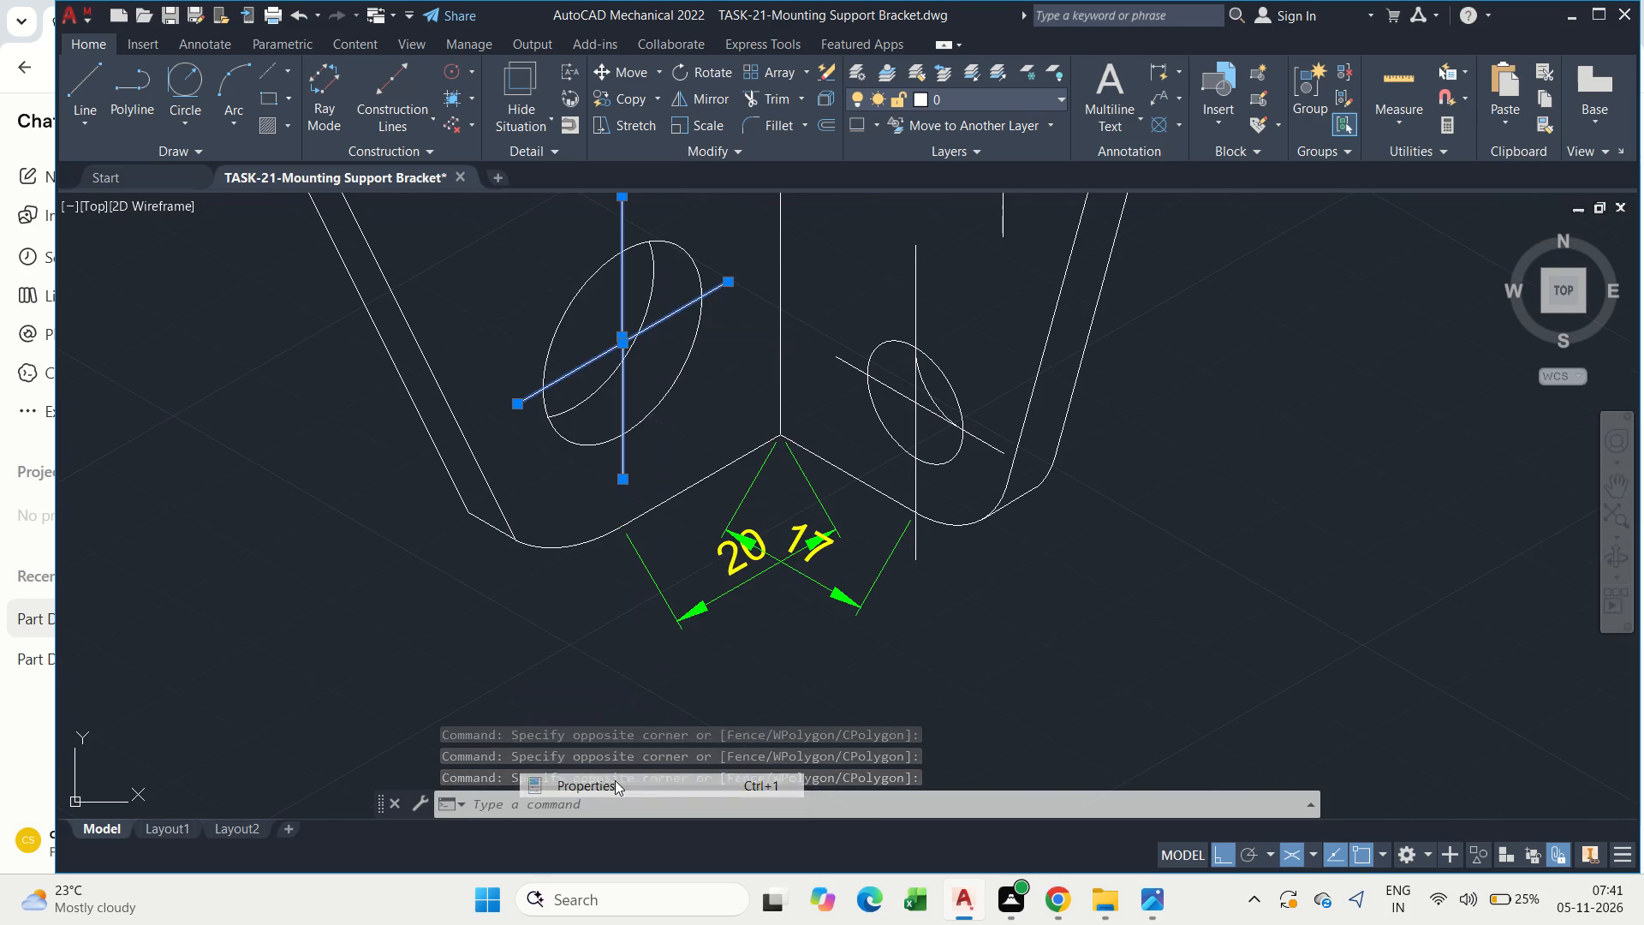
left_click(267, 174)
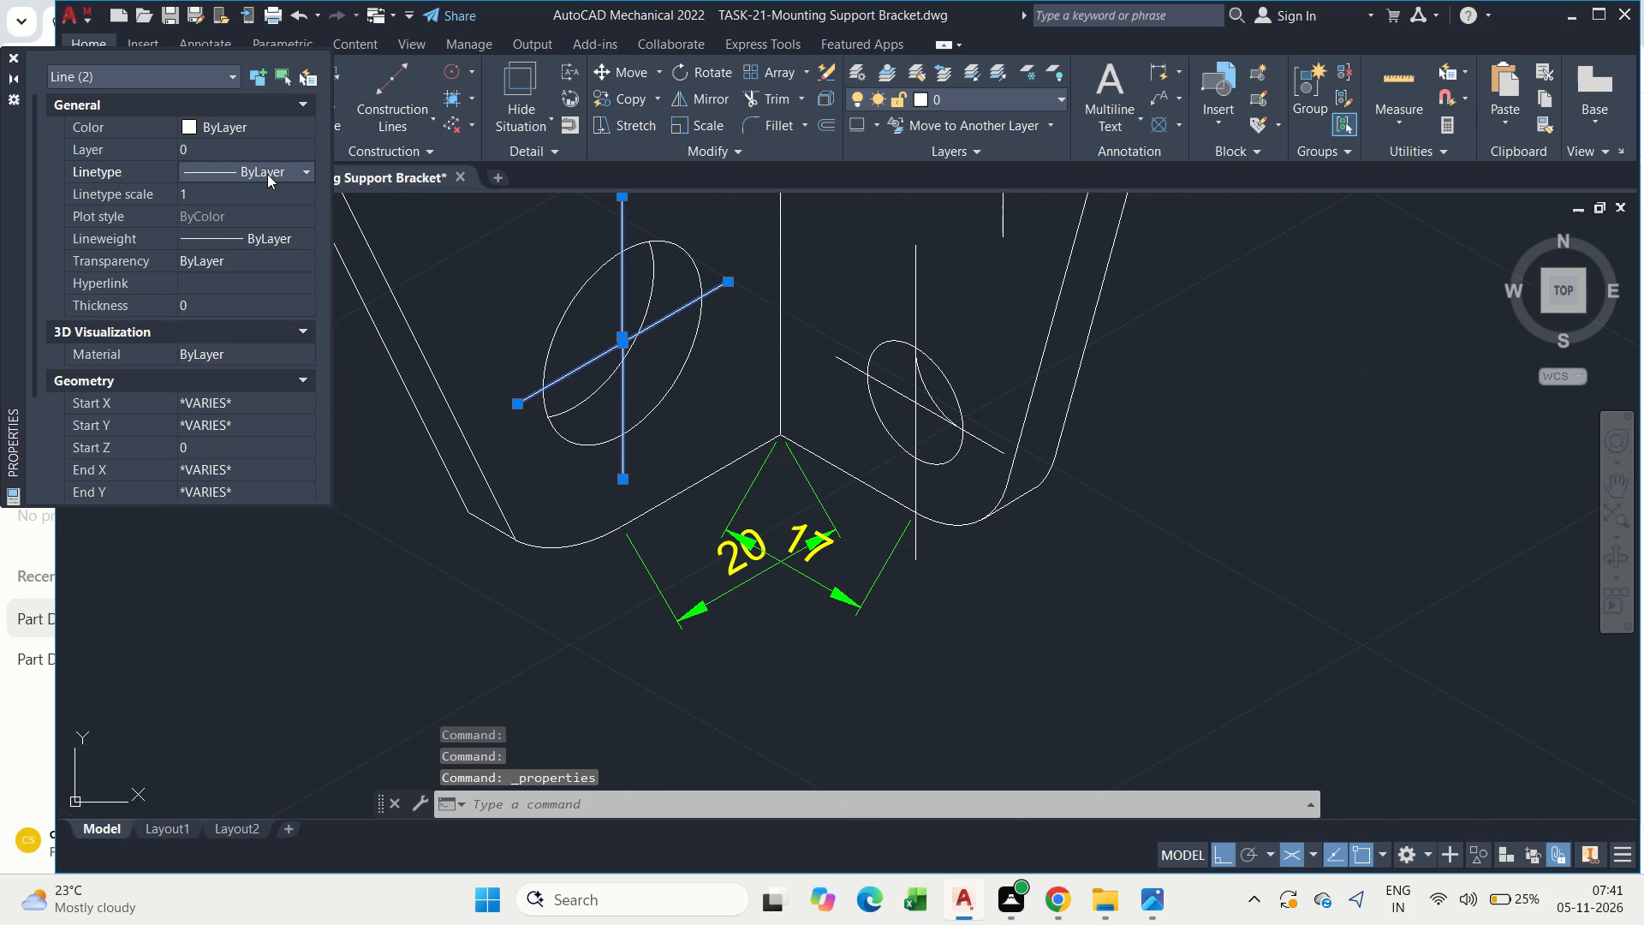
left_click(267, 174)
scroll(262, 251, "down", 1)
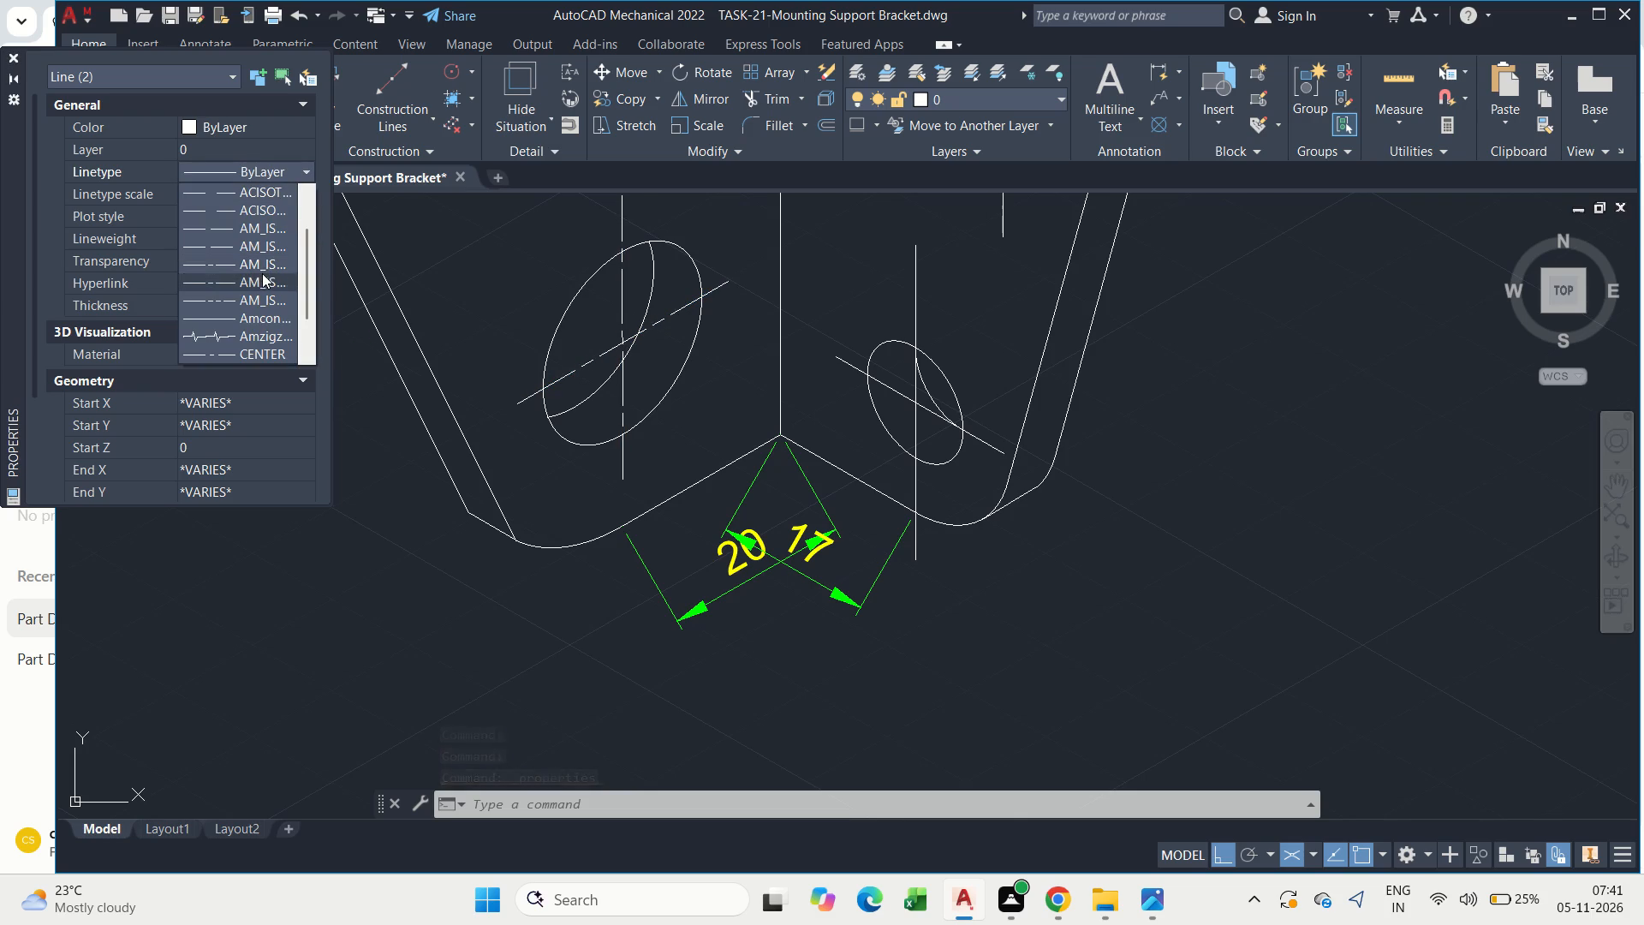
left_click(261, 271)
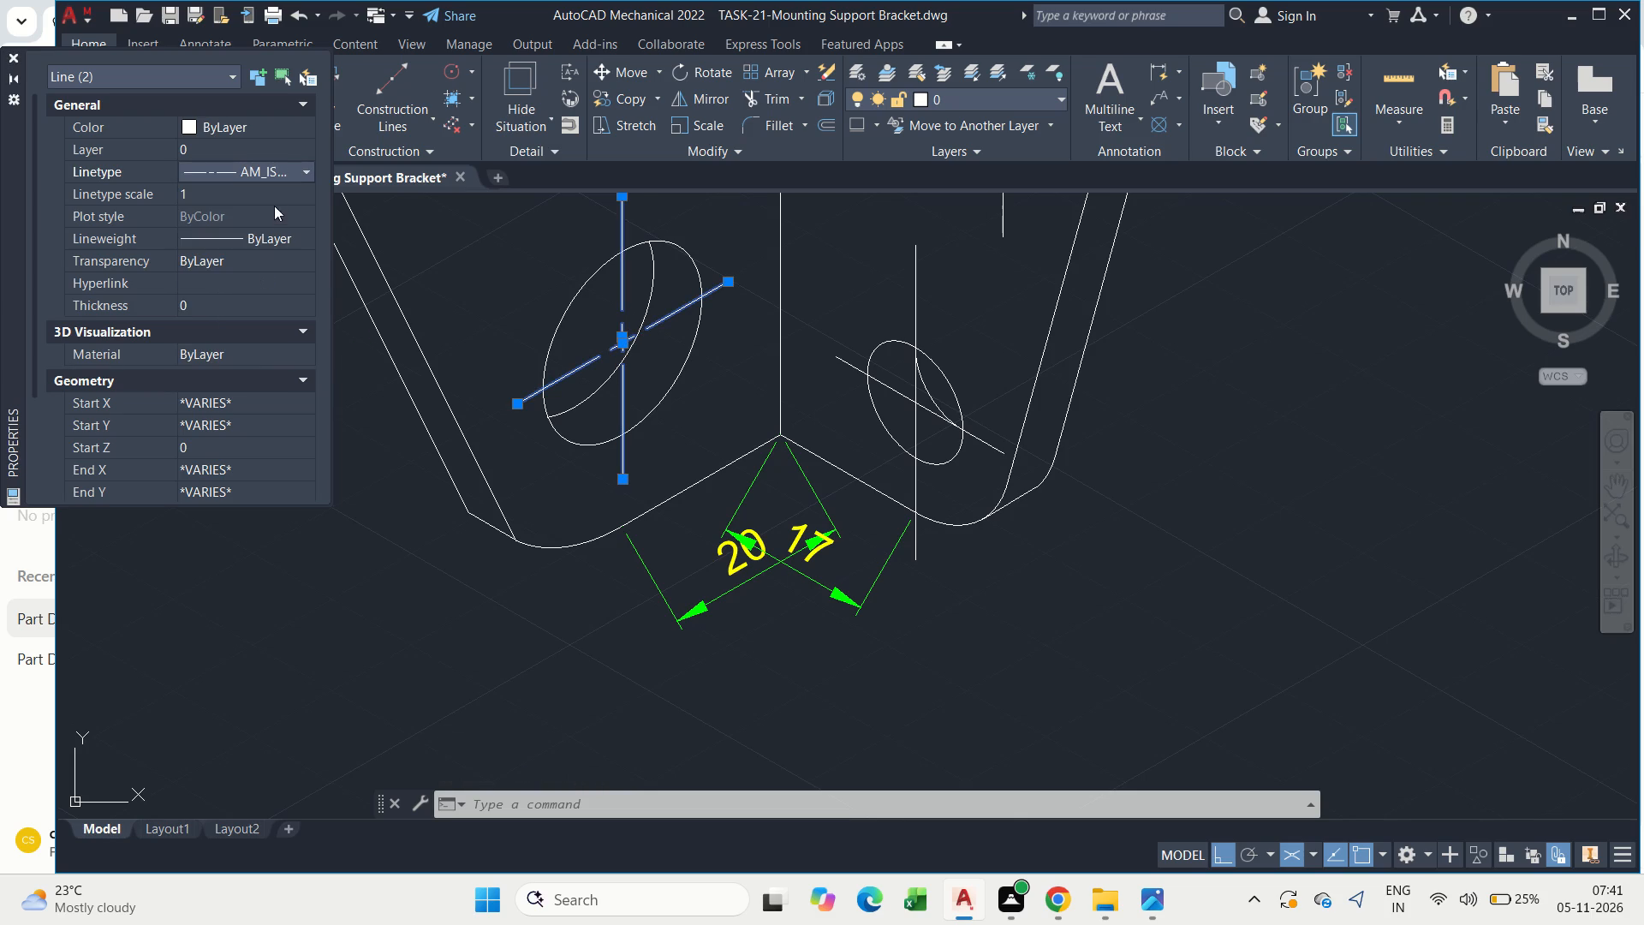
left_click(282, 172)
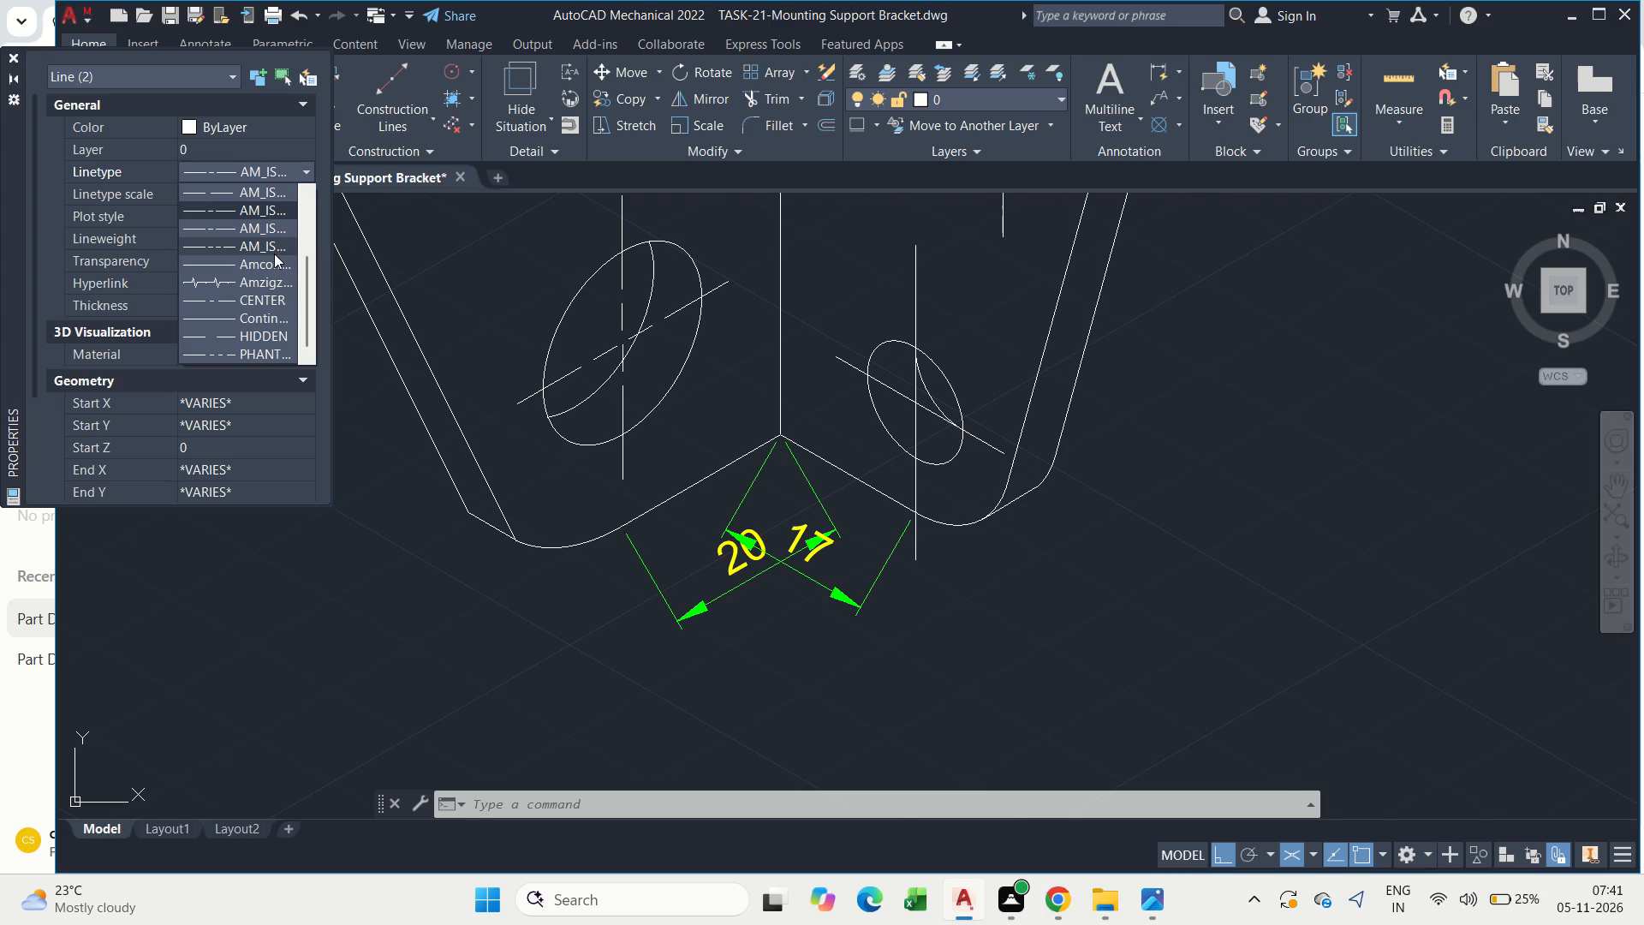
left_click(274, 254)
key("Escape")
key("Escape")
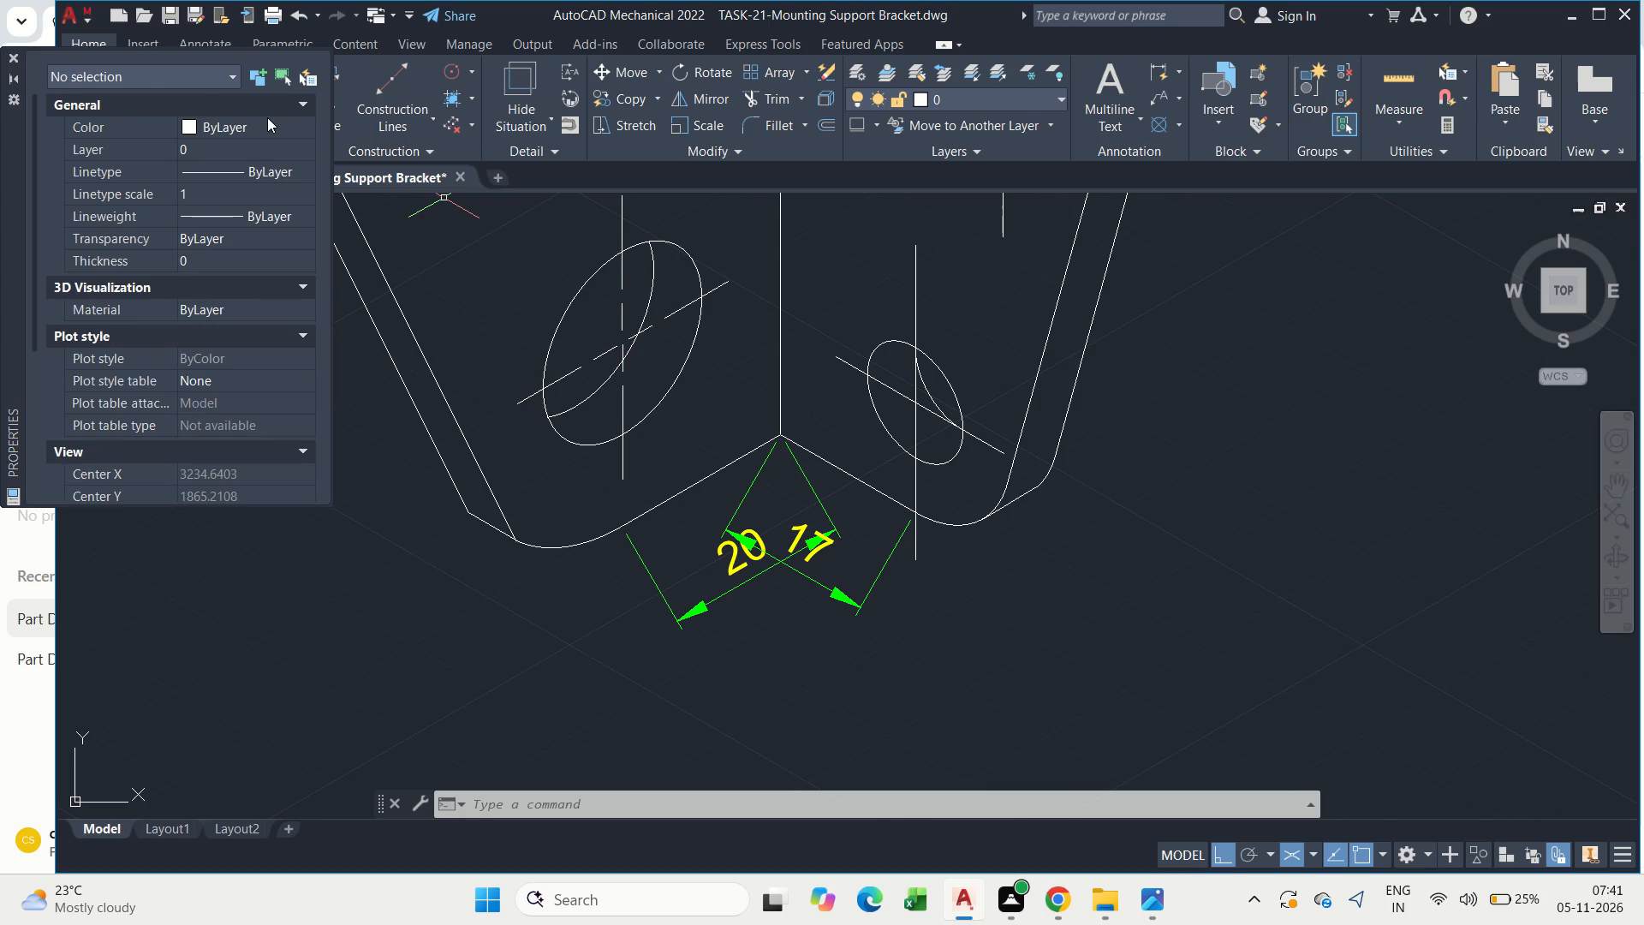
left_click(18, 57)
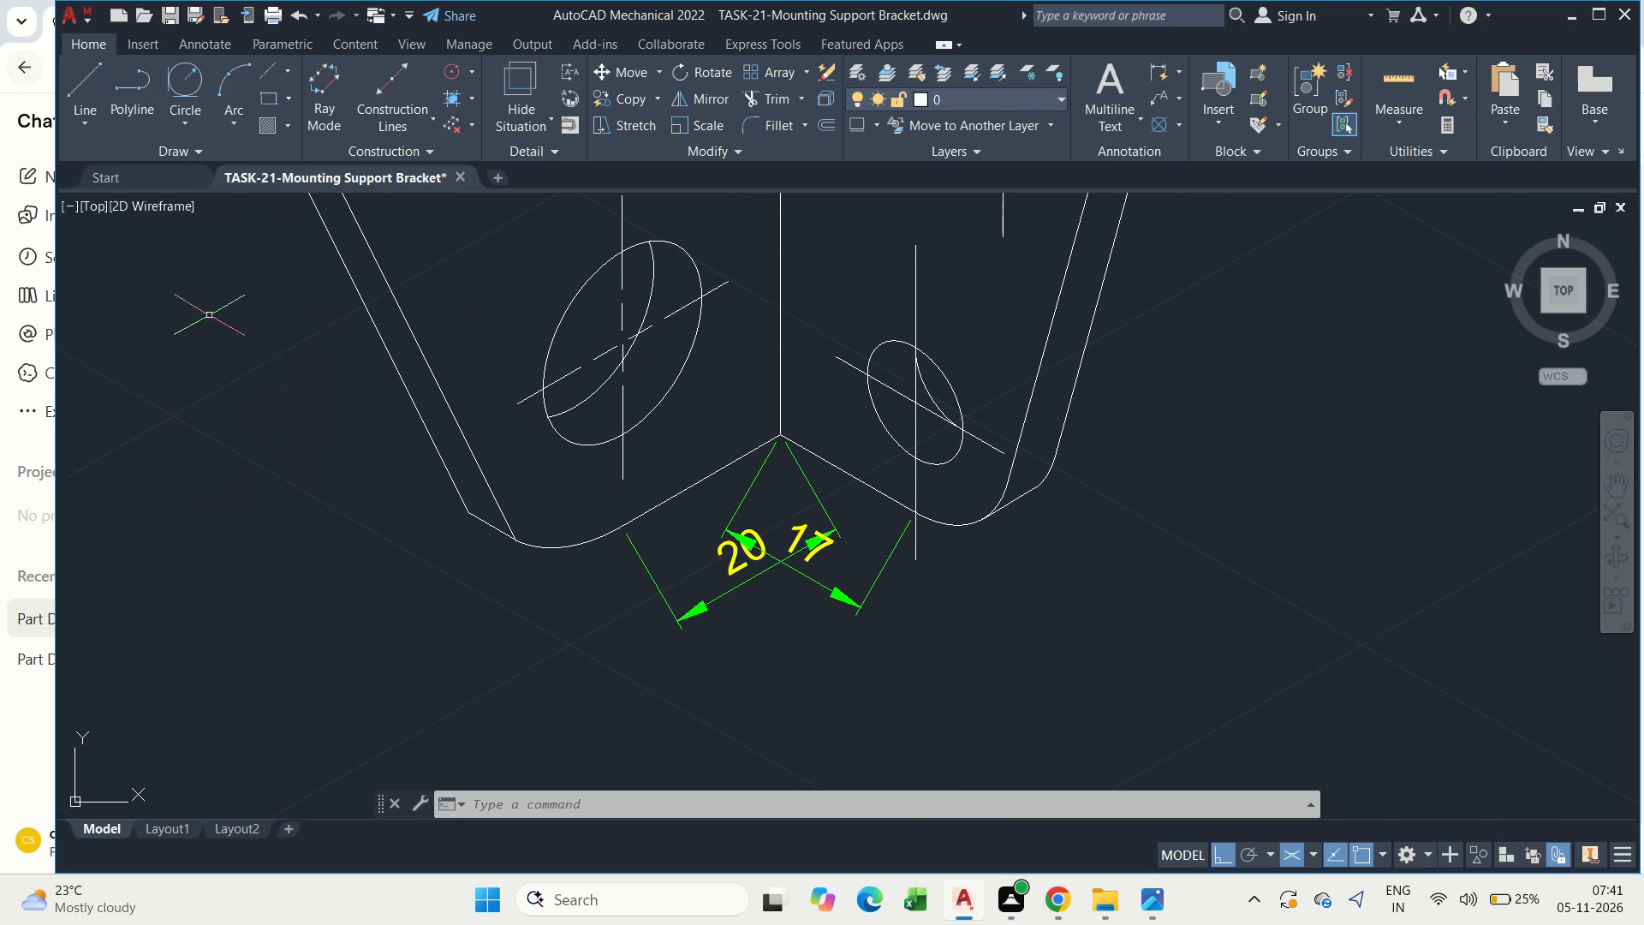
Match the properties of the large hole's sloping centre line onto both centre lines of the side plate's lowest hole.
key("Escape")
scroll(659, 412, "down", 2)
middle_click(659, 412)
scroll(658, 377, "up", 3)
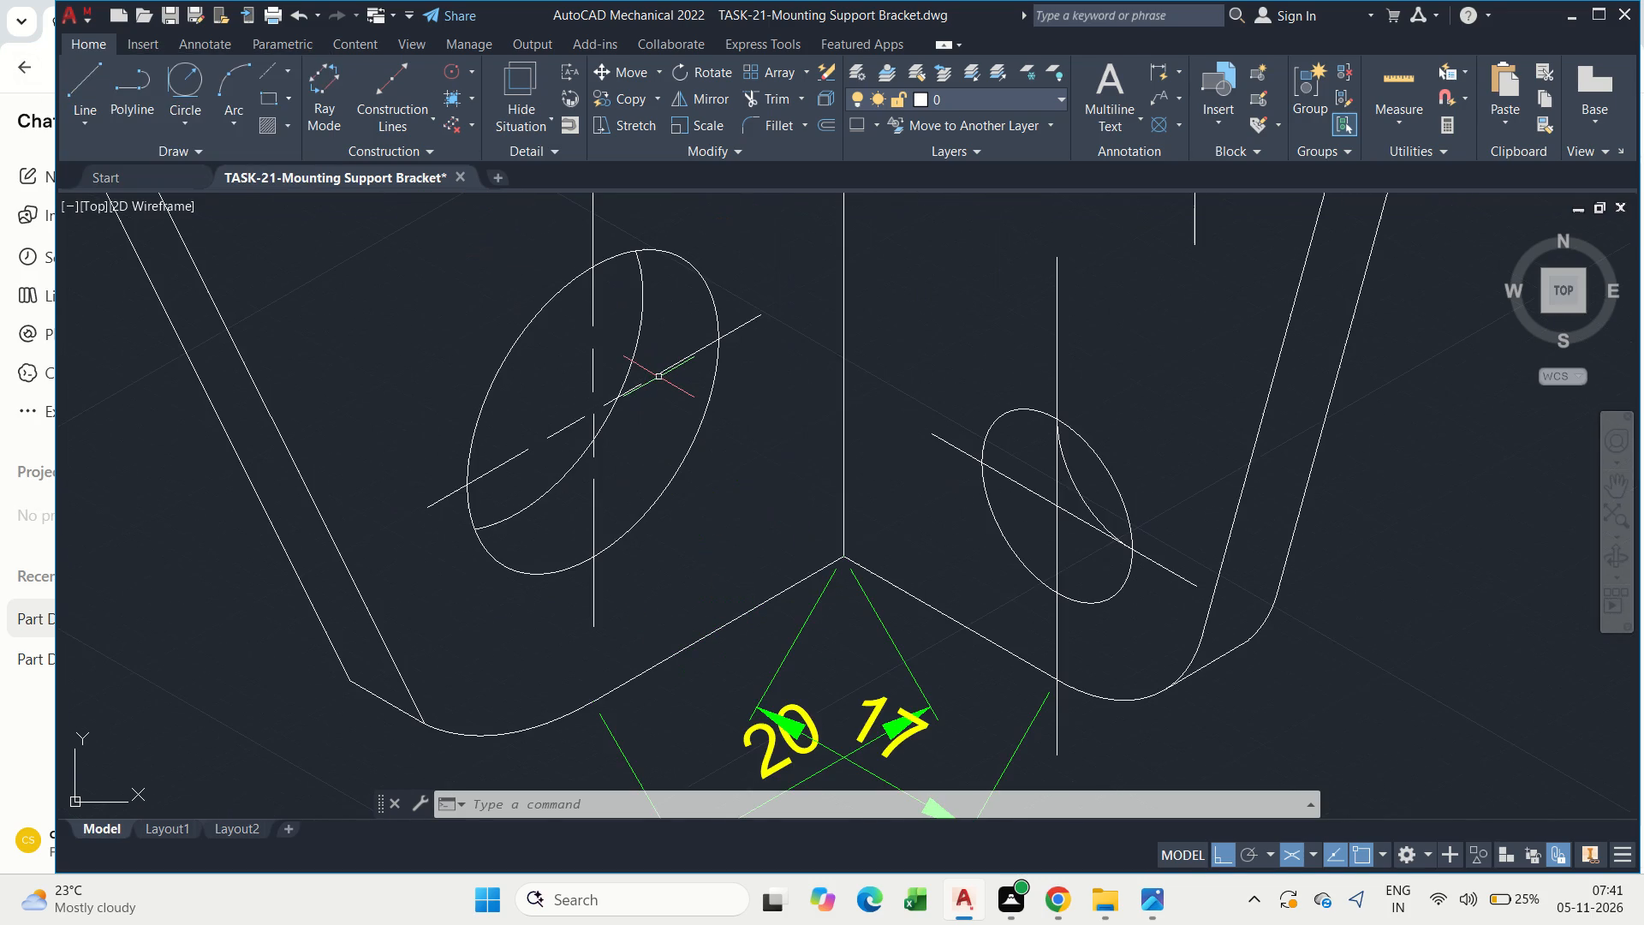
key("m")
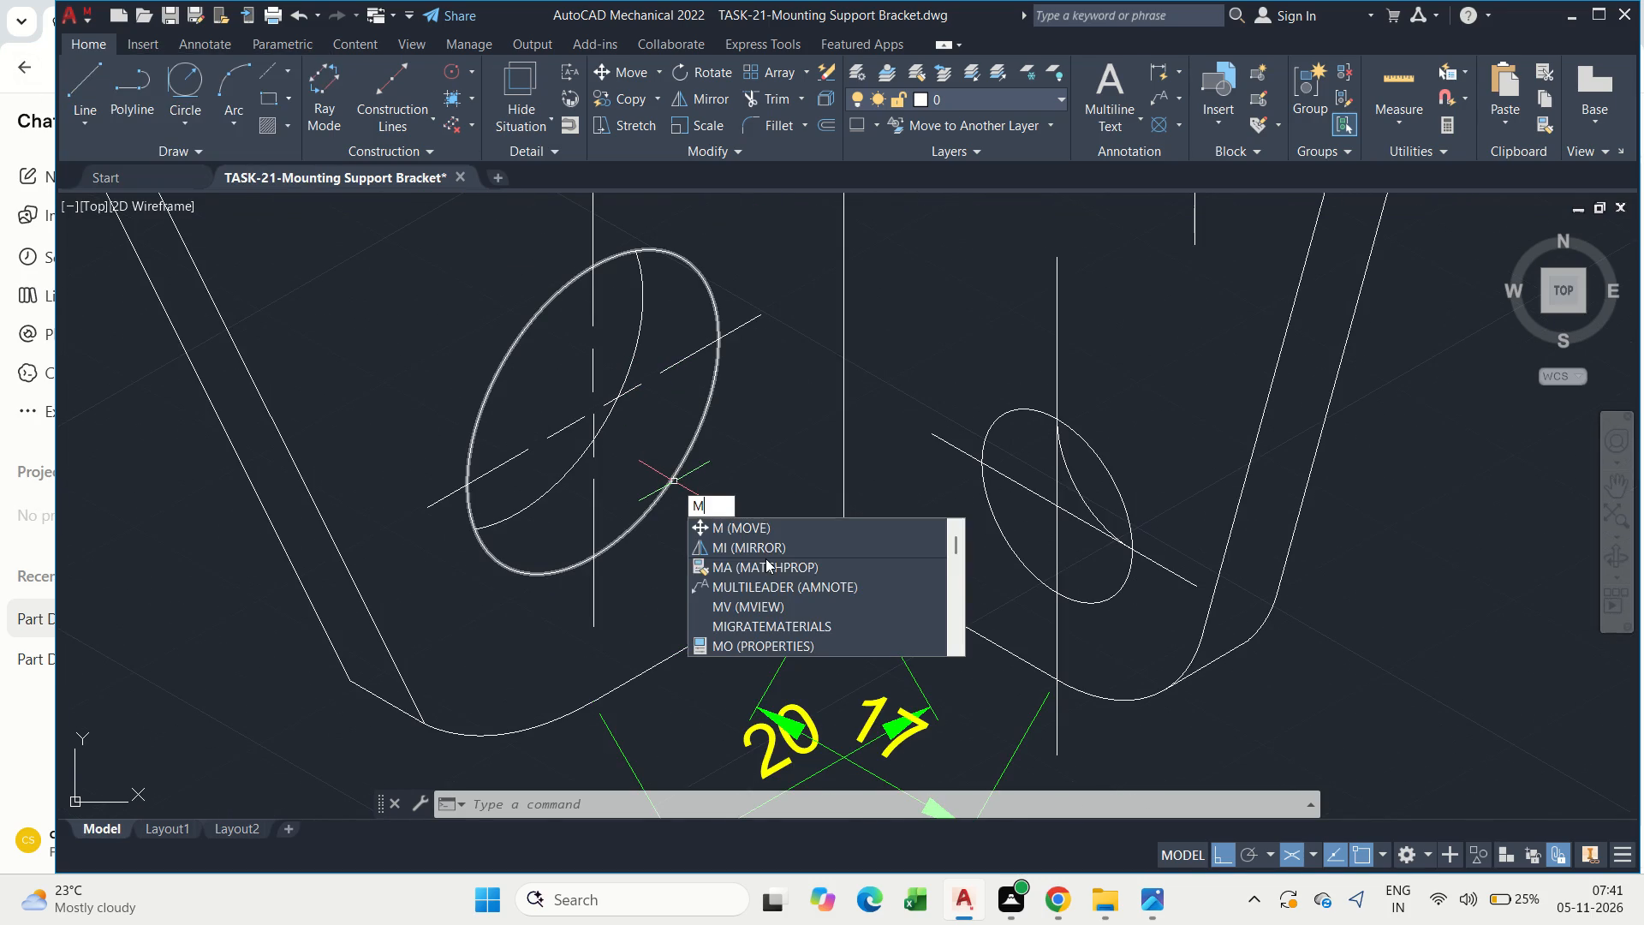
left_click(761, 565)
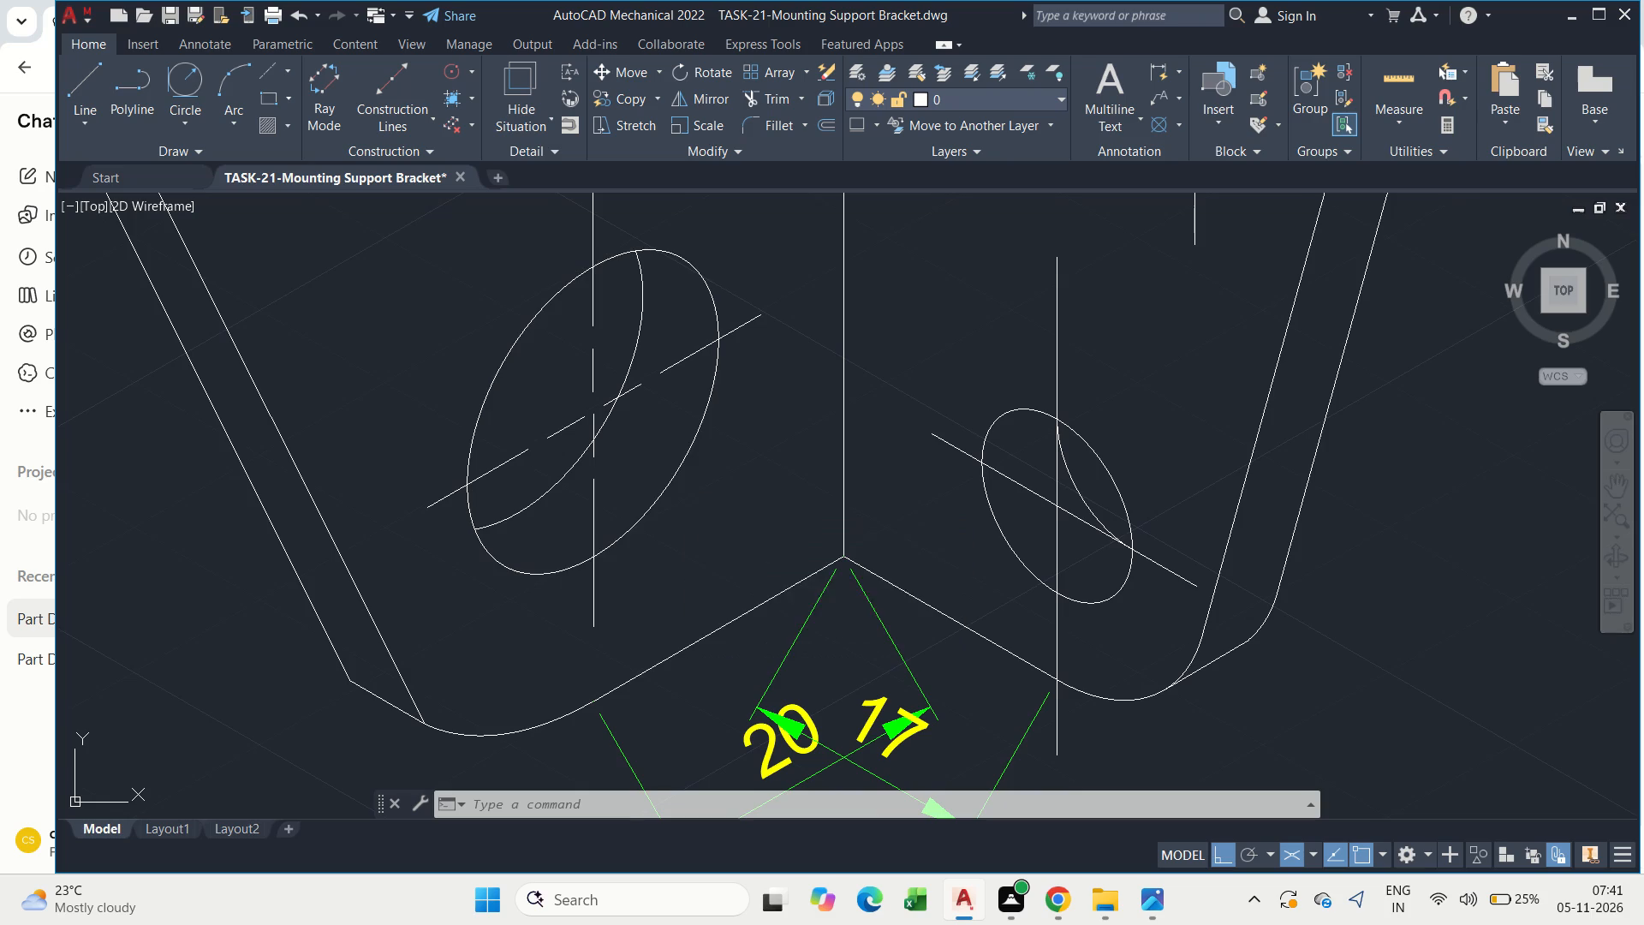
left_click(672, 370)
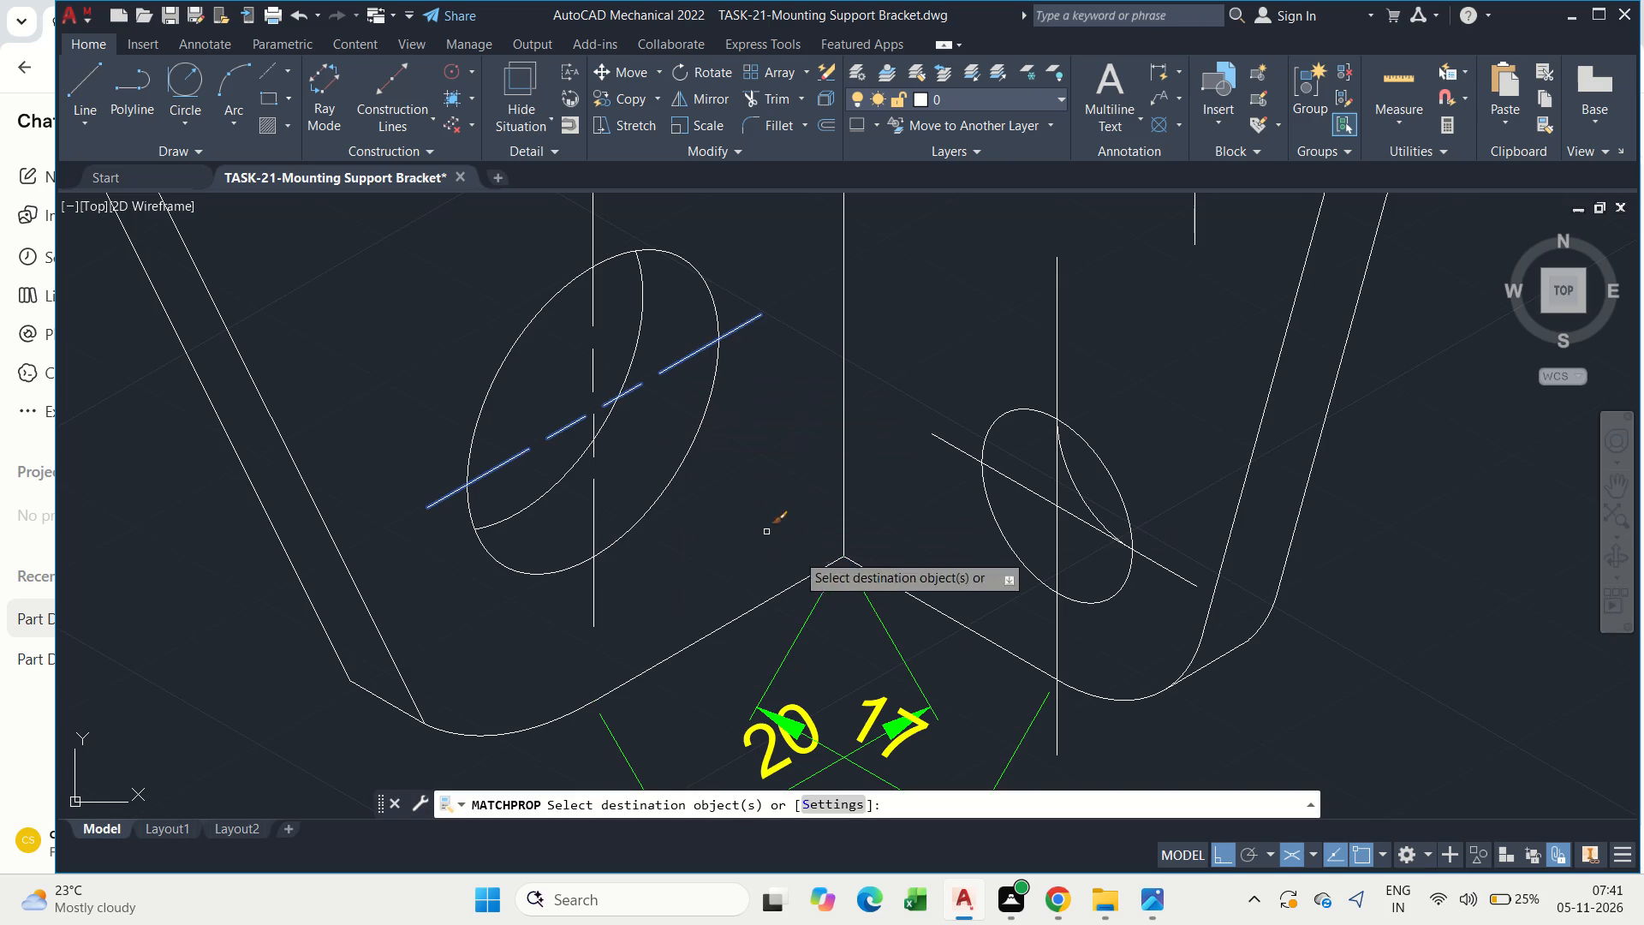
left_click_drag(952, 474, 924, 428)
left_click(914, 407)
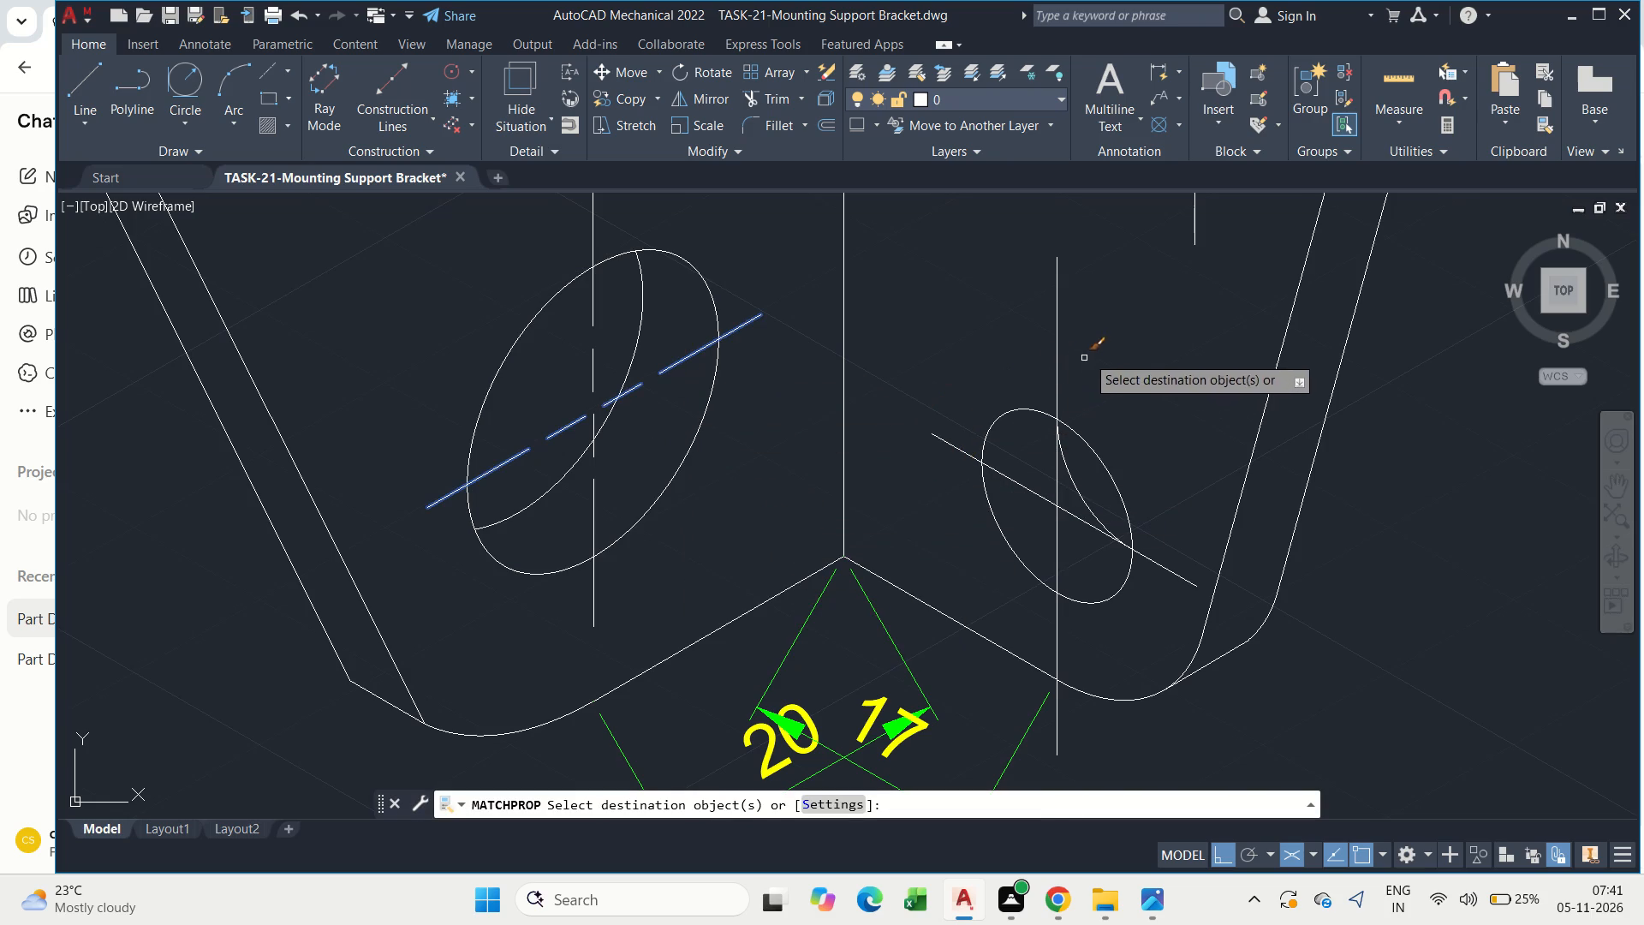
left_click(1043, 327)
left_click(1091, 360)
left_click_drag(1111, 377, 1086, 361)
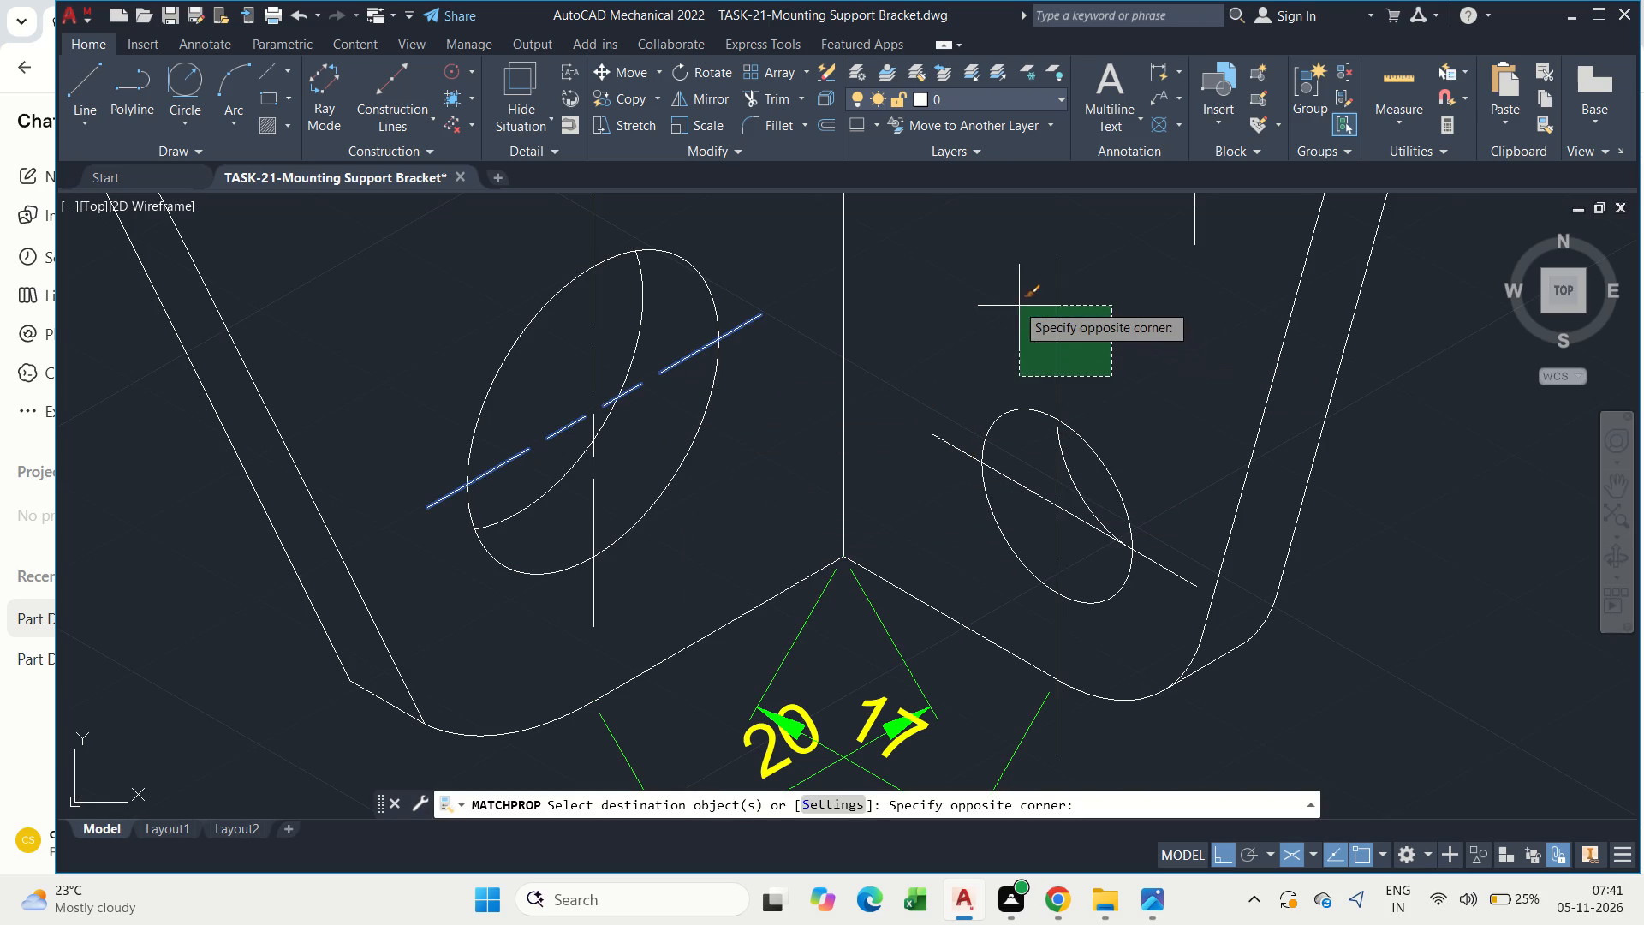
left_click(1015, 302)
left_click_drag(951, 482, 924, 440)
left_click(913, 397)
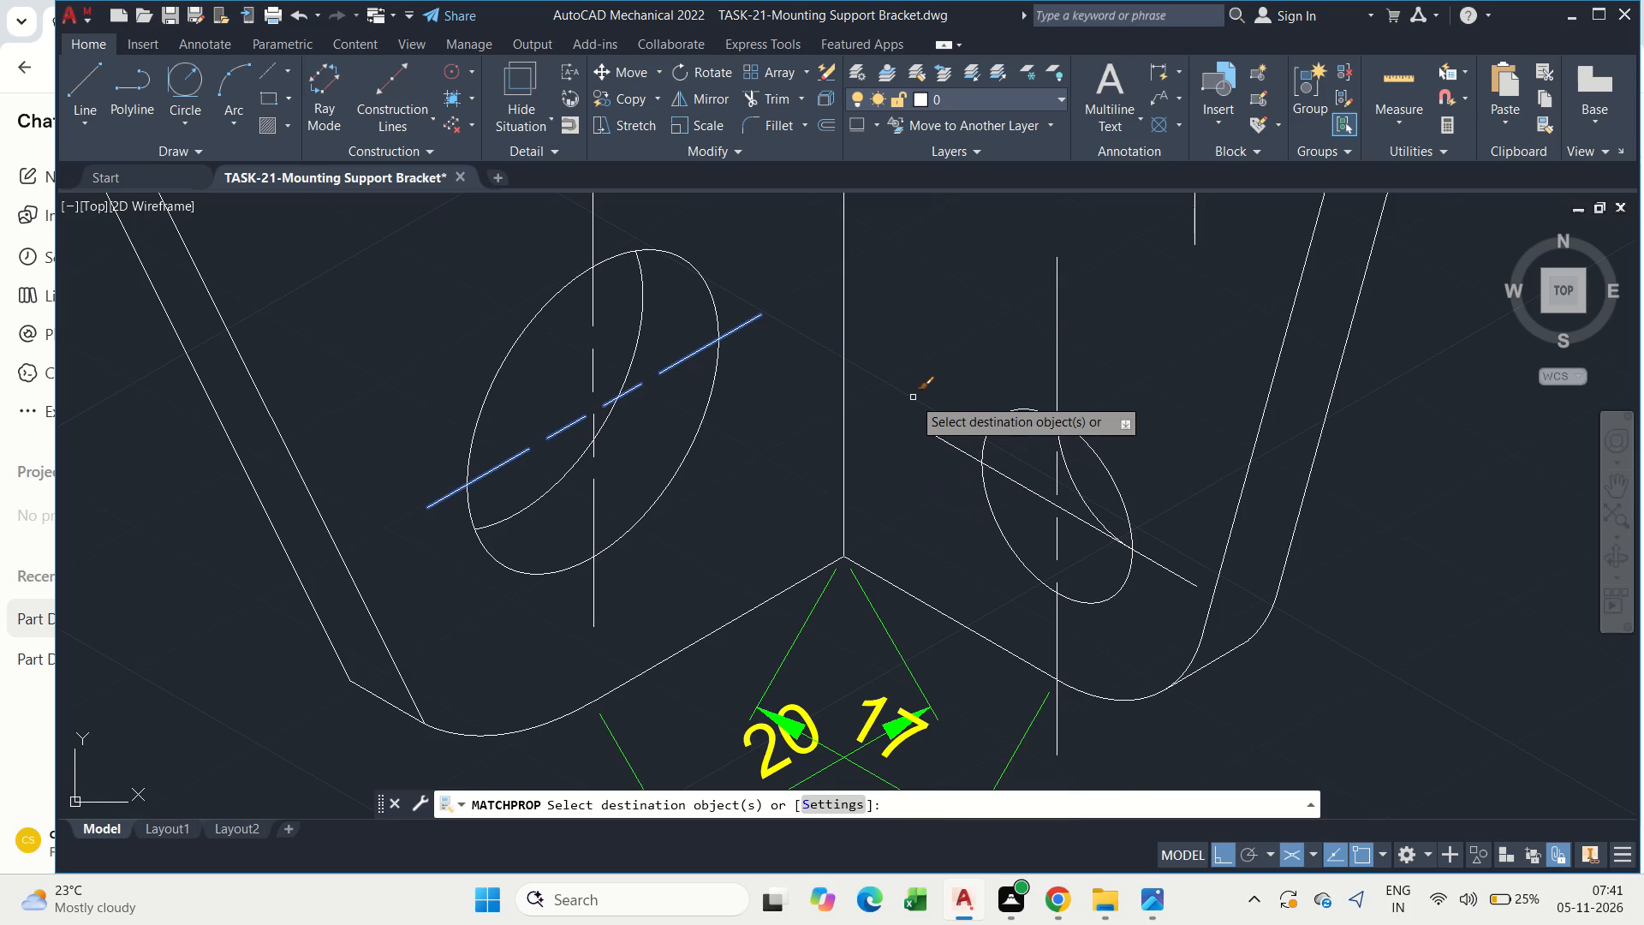
Apply the same matched properties to the long vertical line through the side plate's upper holes.
scroll(913, 397, "down", 3)
scroll(976, 373, "up", 2)
left_click(978, 371)
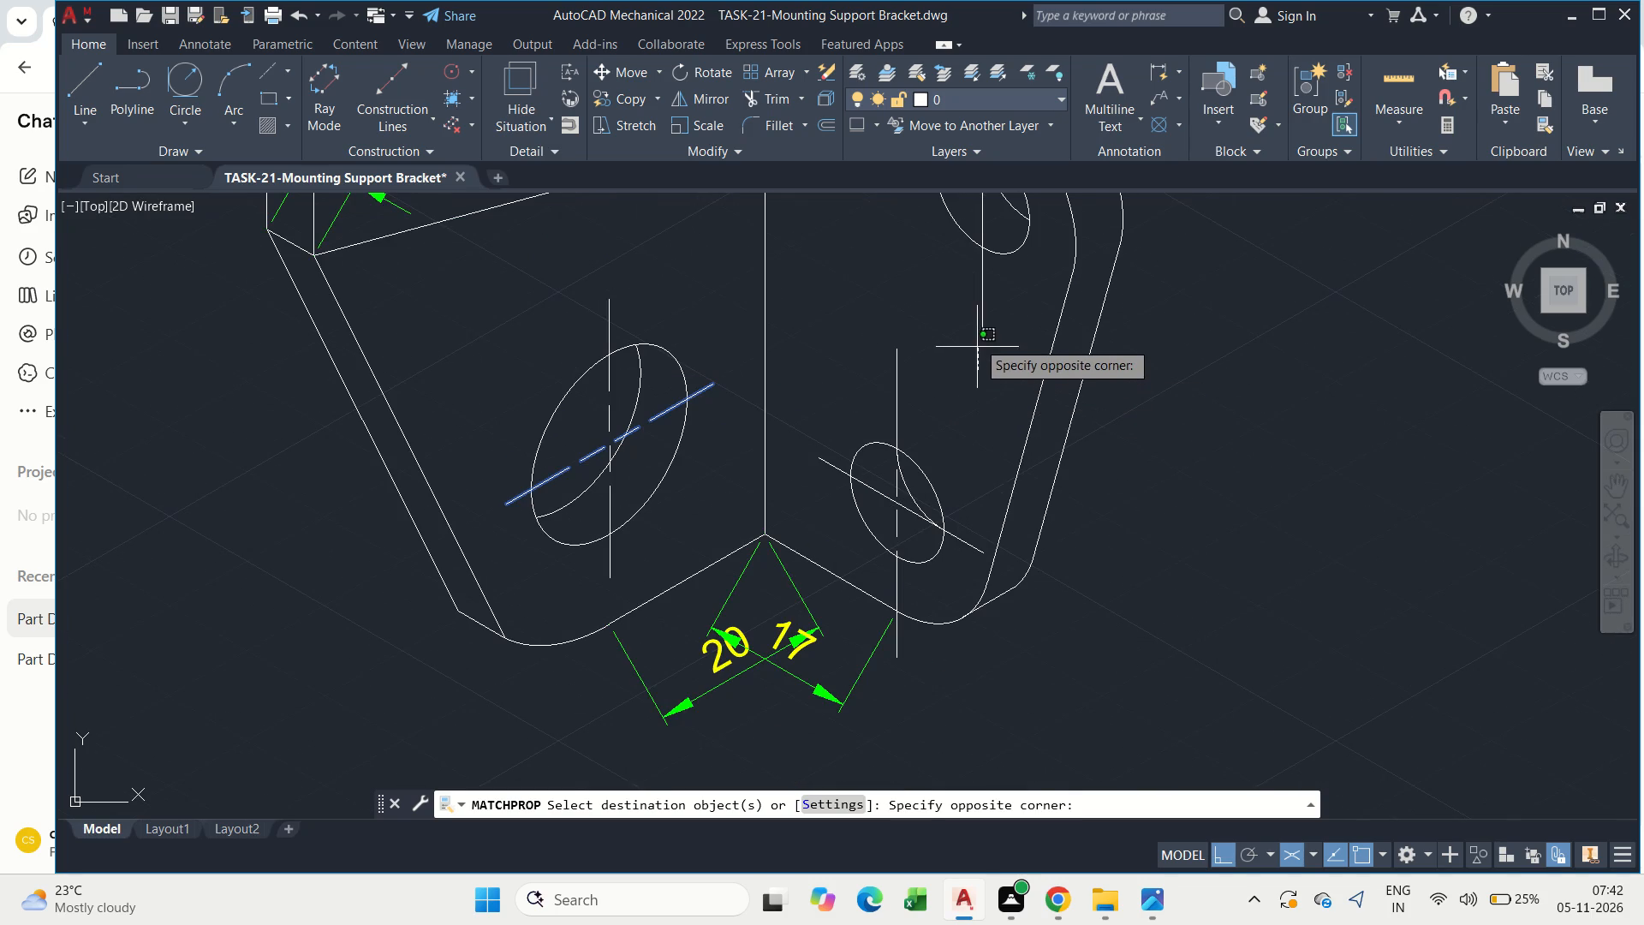
left_click(1003, 310)
left_click_drag(1018, 354, 1000, 340)
left_click(962, 315)
middle_click_drag(966, 329, 986, 563)
scroll(986, 563, "down", 2)
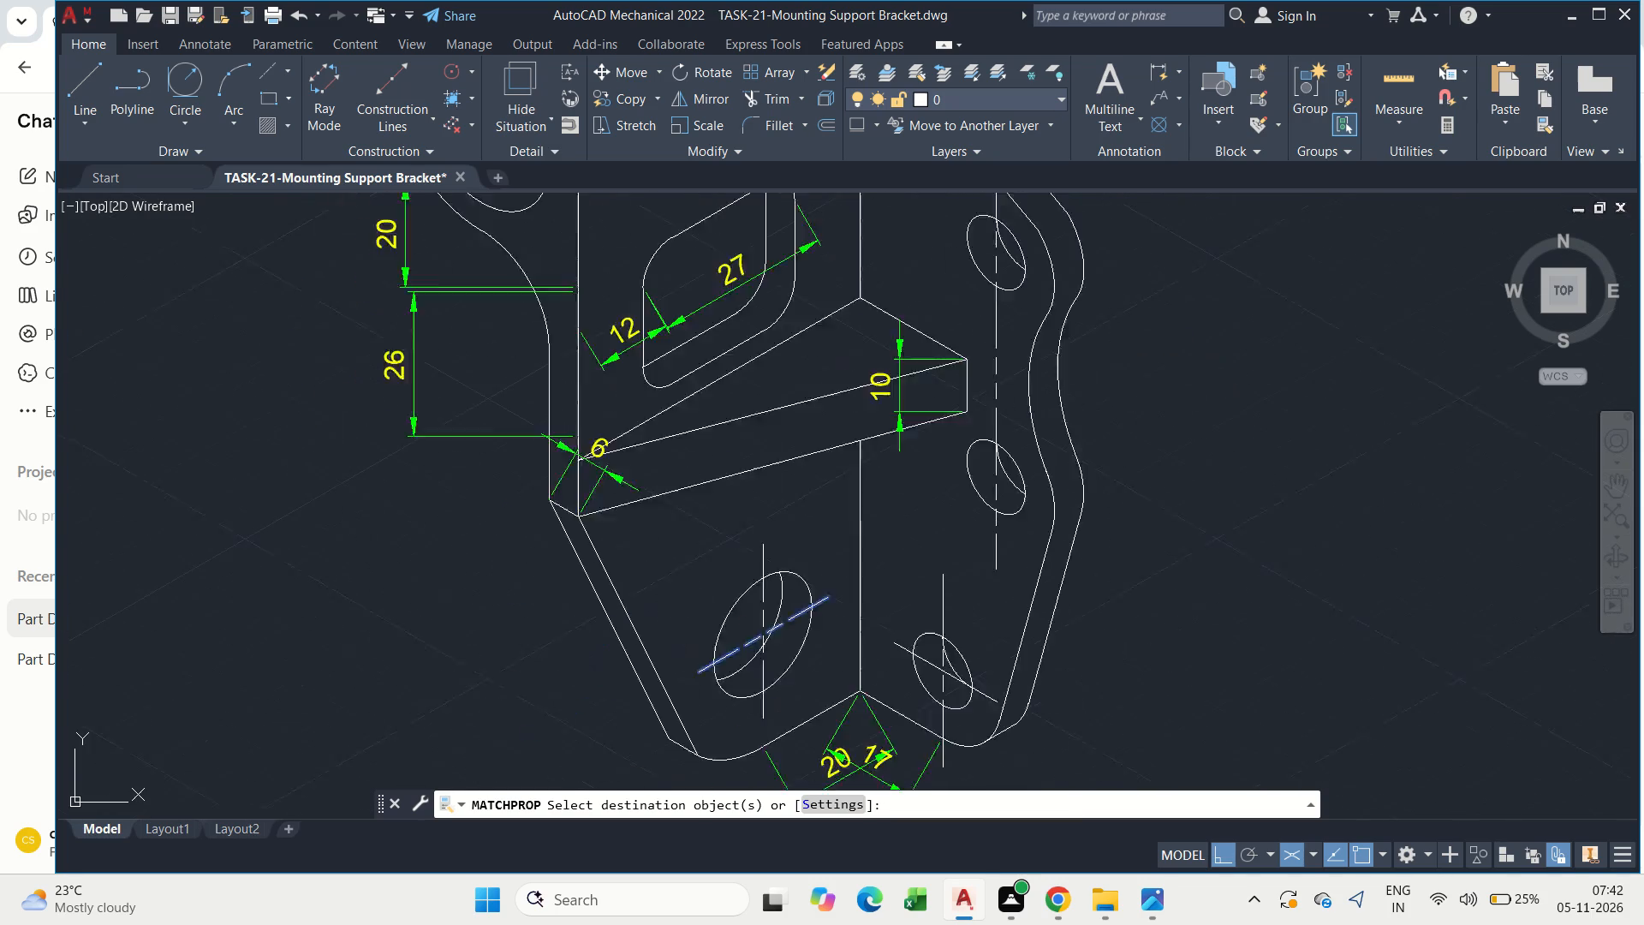
key("Escape")
Draw a 30° isometric centre line across the side plate's hole just above the rib, sloping down away from the main plate.
middle_click_drag(1033, 467, 1100, 382)
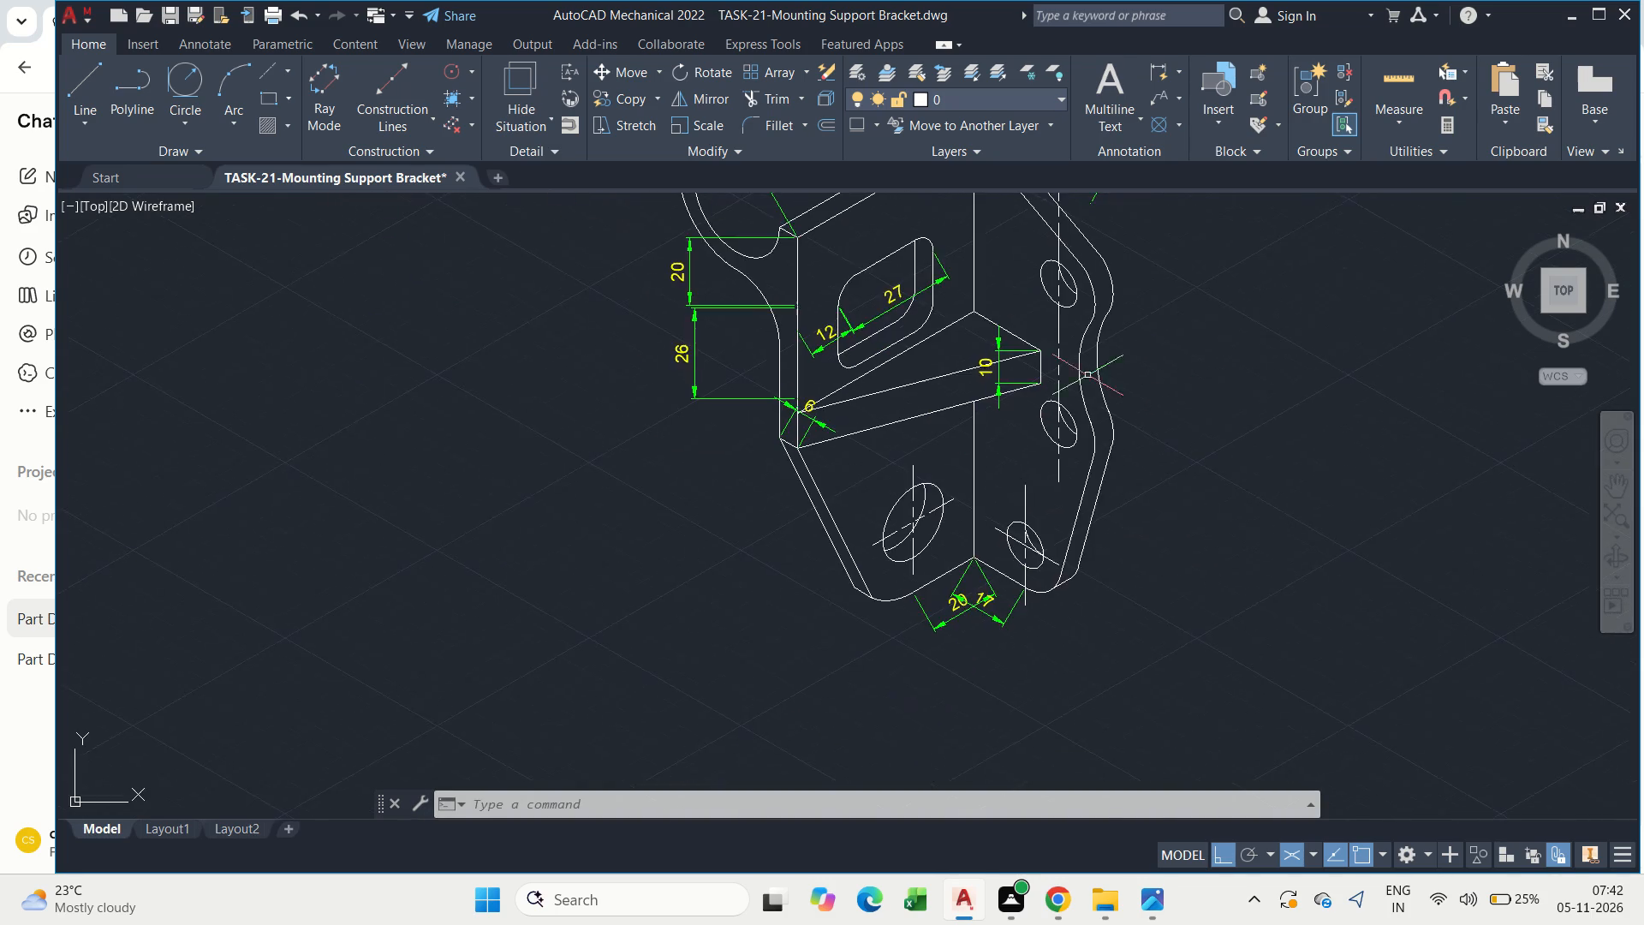
scroll(1052, 326, "up", 2)
middle_click_drag(1052, 326, 1037, 458)
type("l")
key("space")
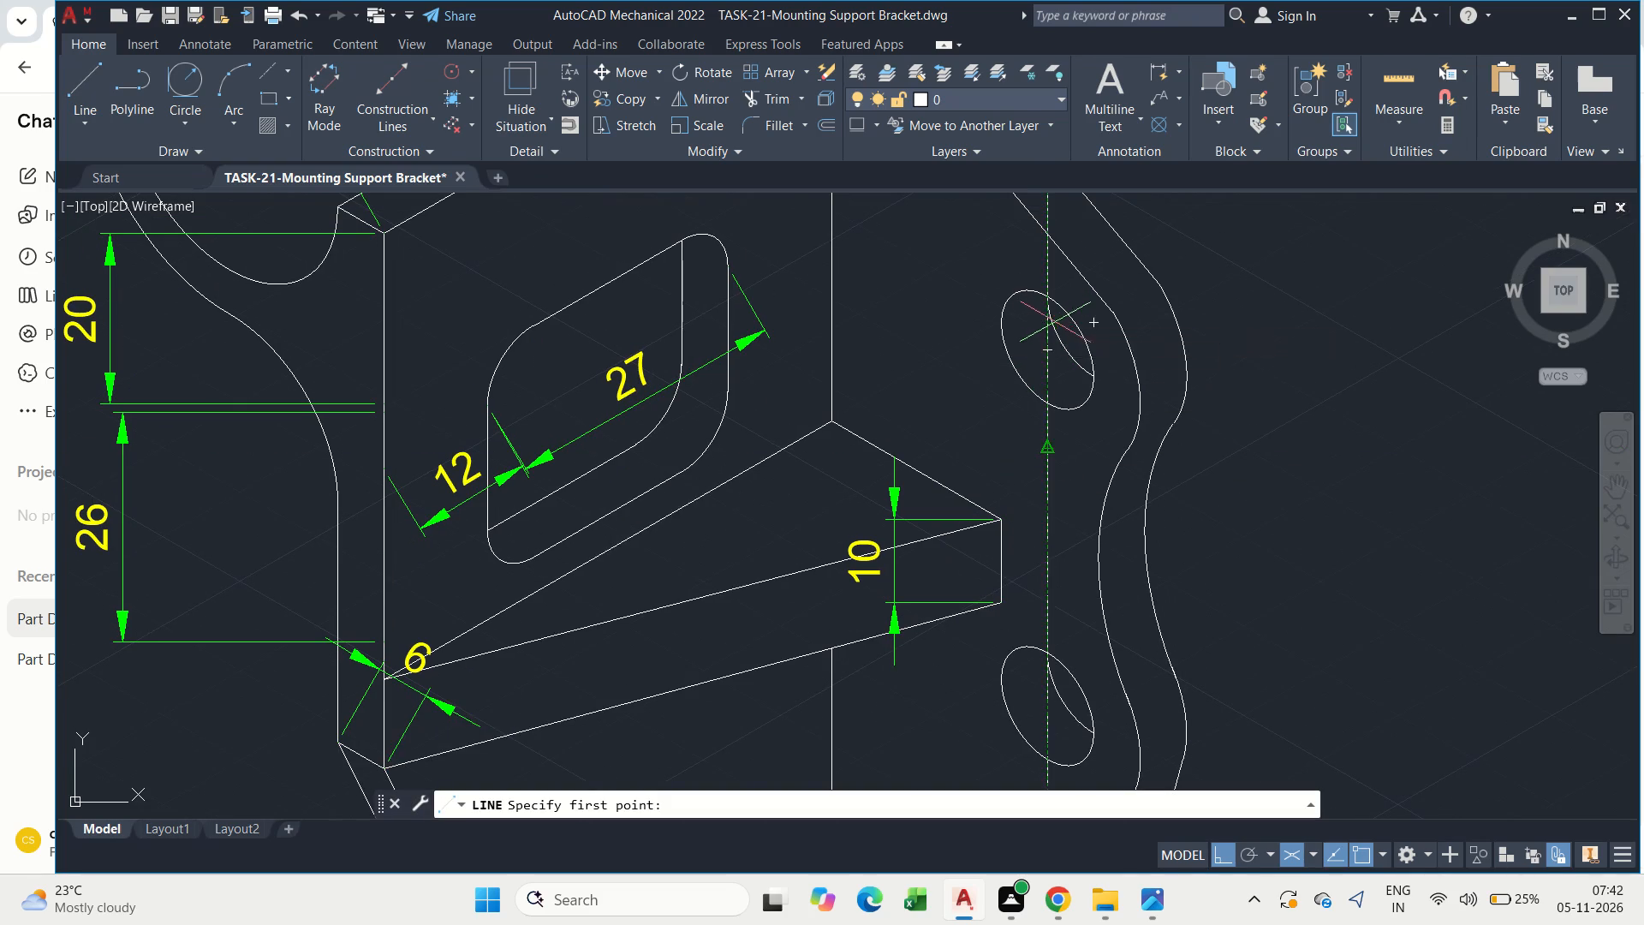
left_click(966, 294)
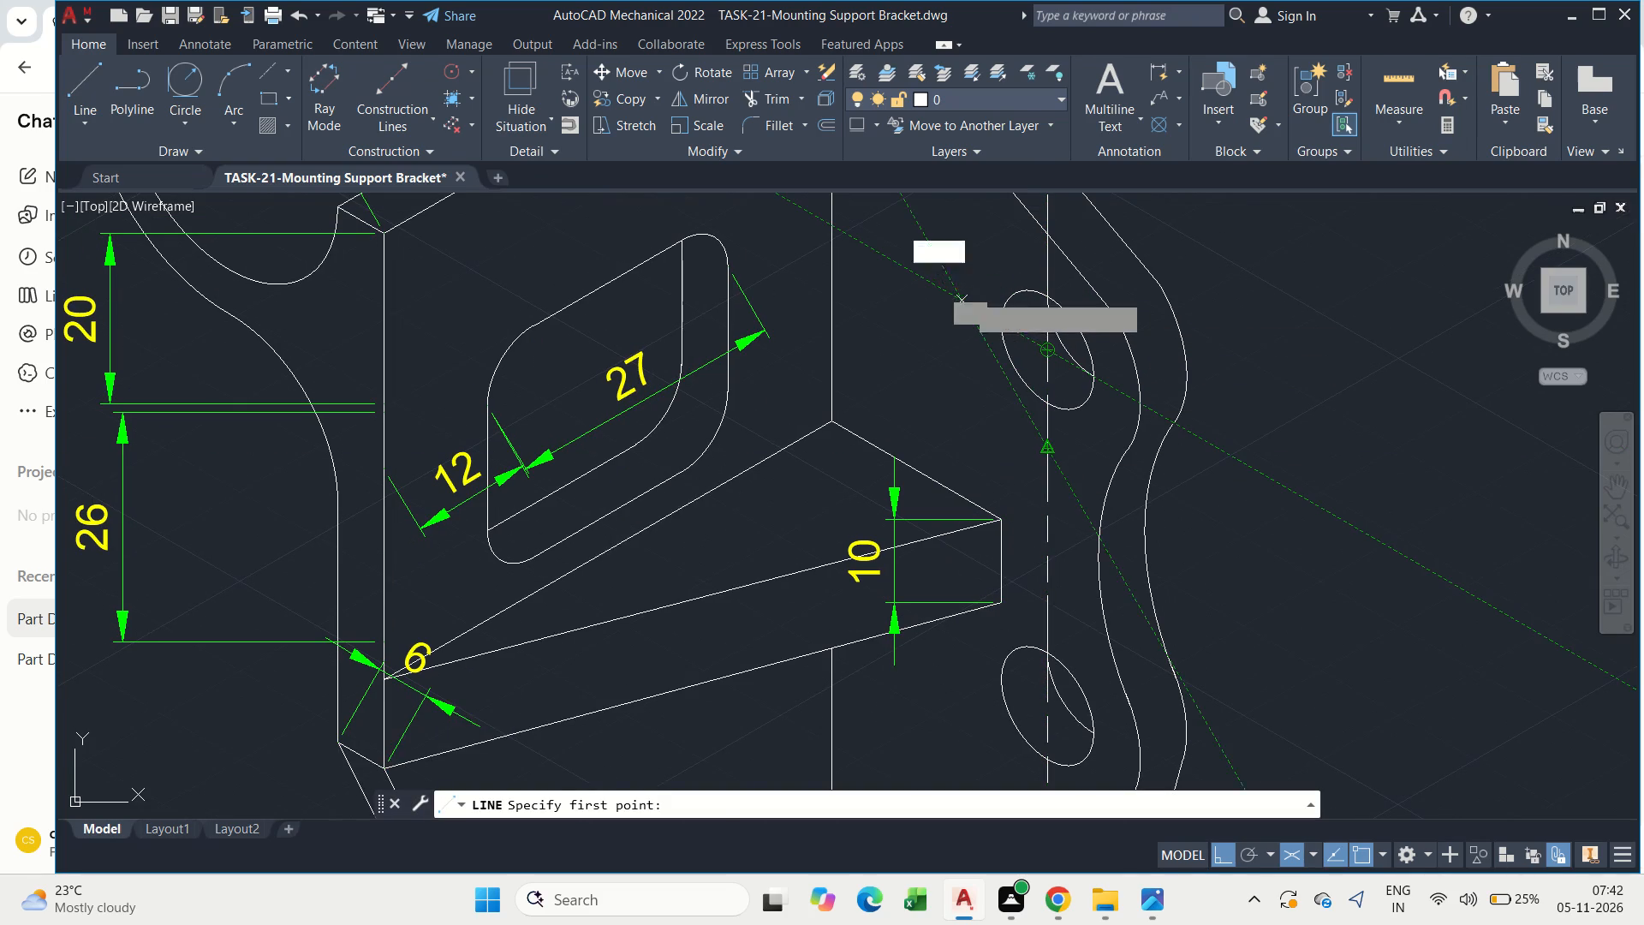
scroll(1136, 398, "up", 2)
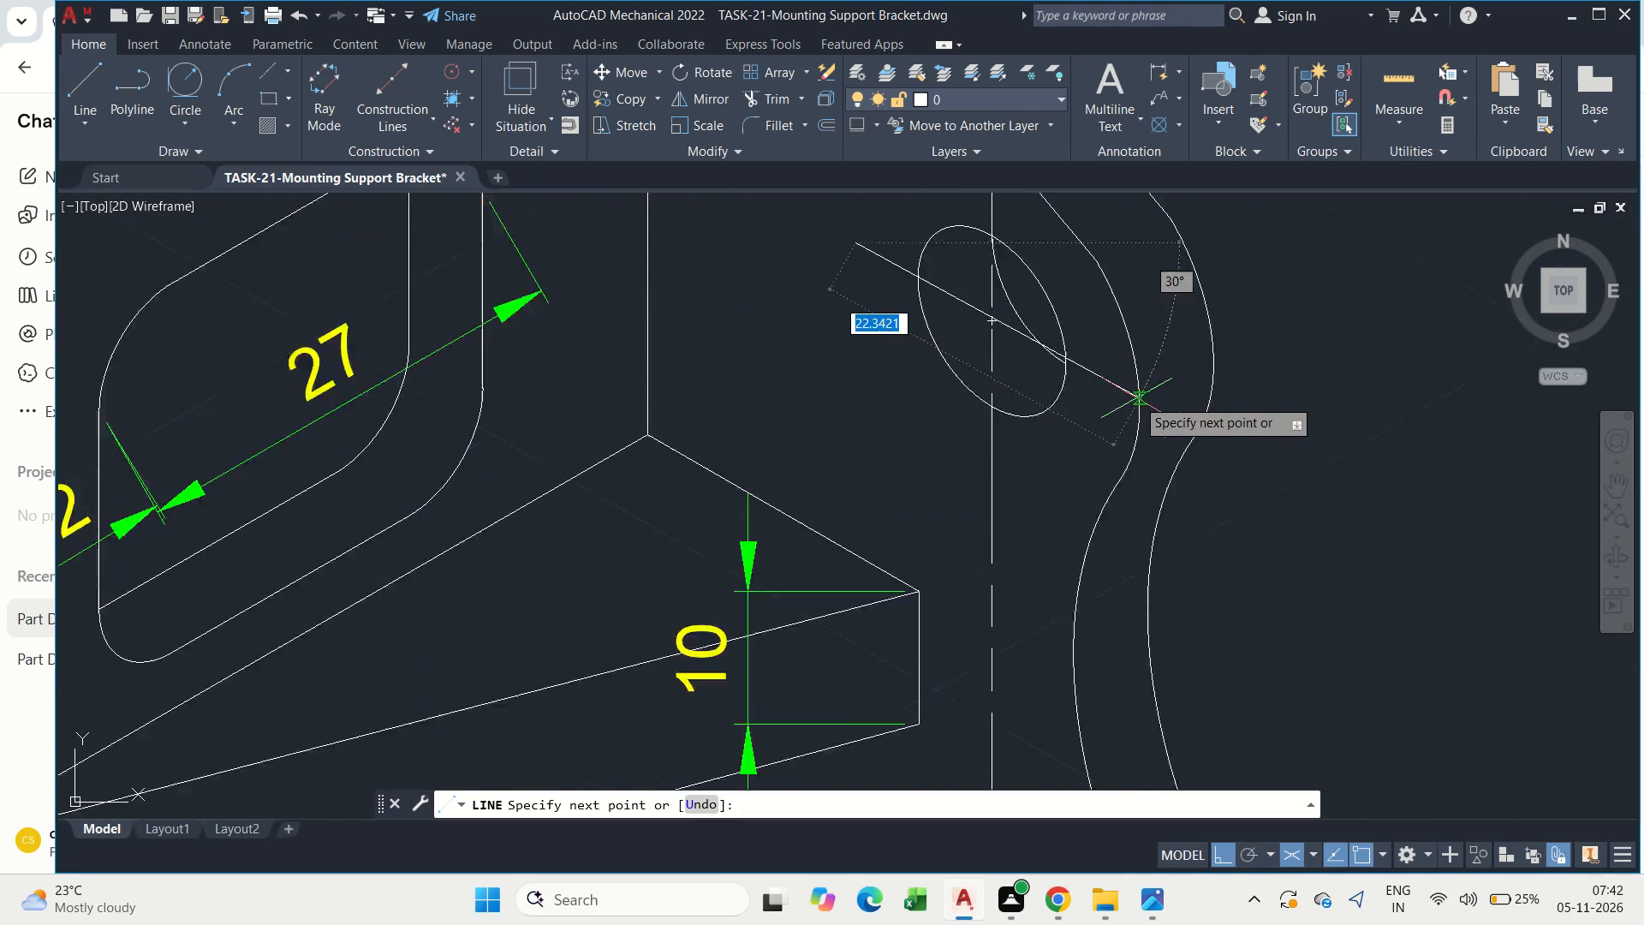
left_click(1067, 385)
key("Escape")
scroll(1067, 385, "down", 1)
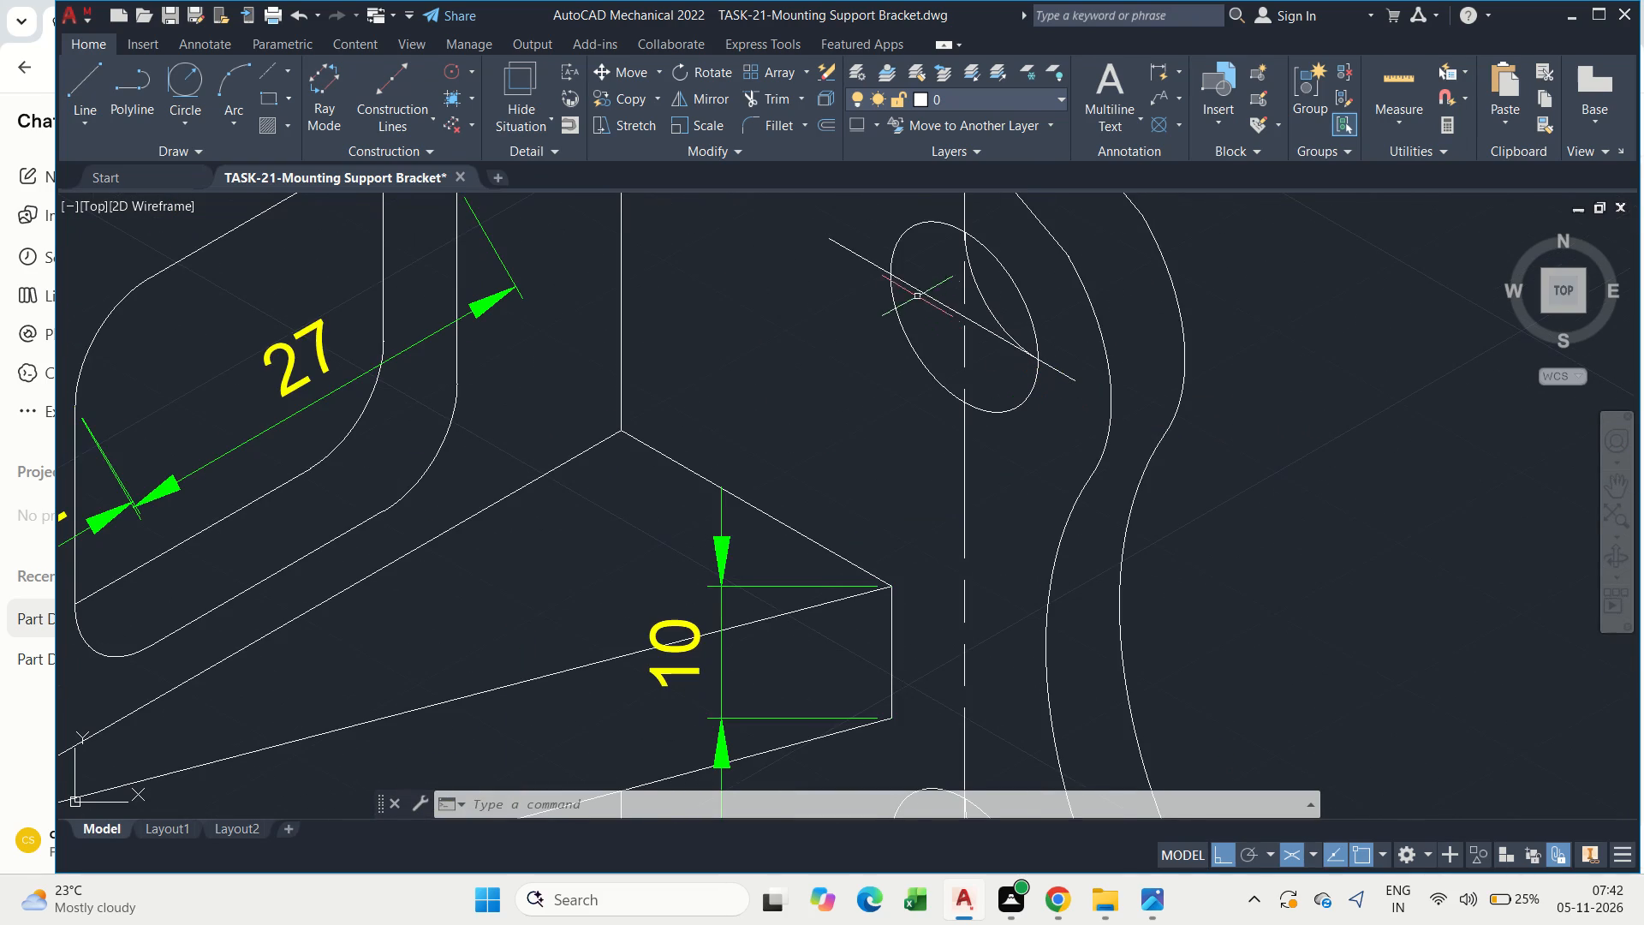
Copy that sloping centre line onto the centre of the side plate's hole just below the rib.
left_click(915, 294)
key("c")
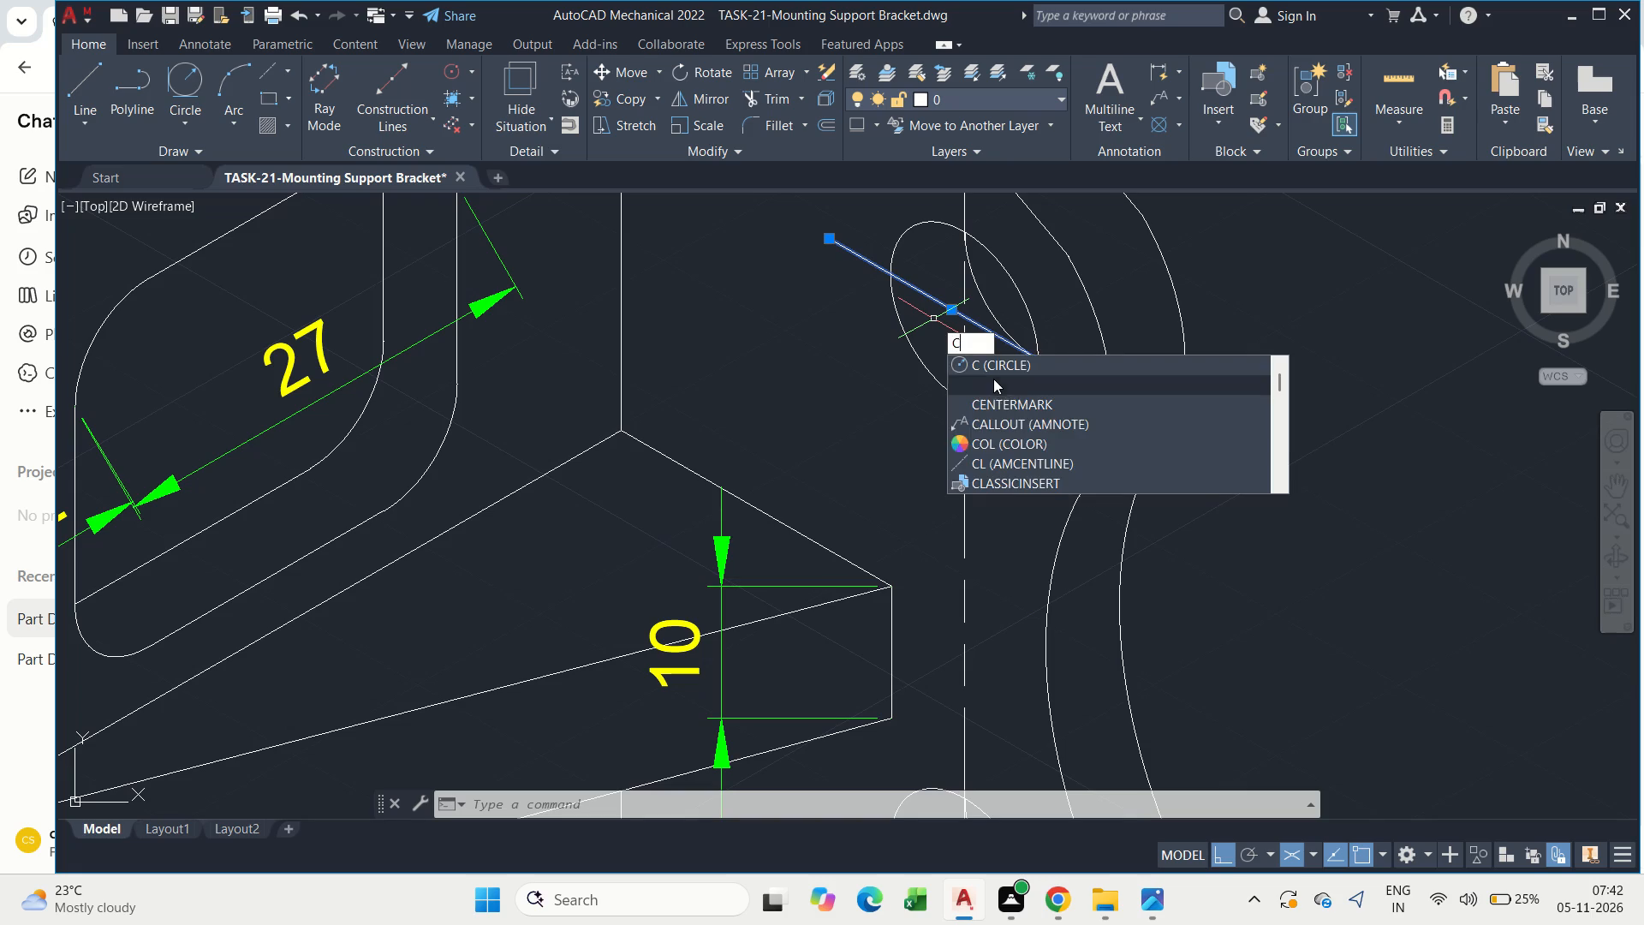
left_click(994, 389)
left_click(946, 307)
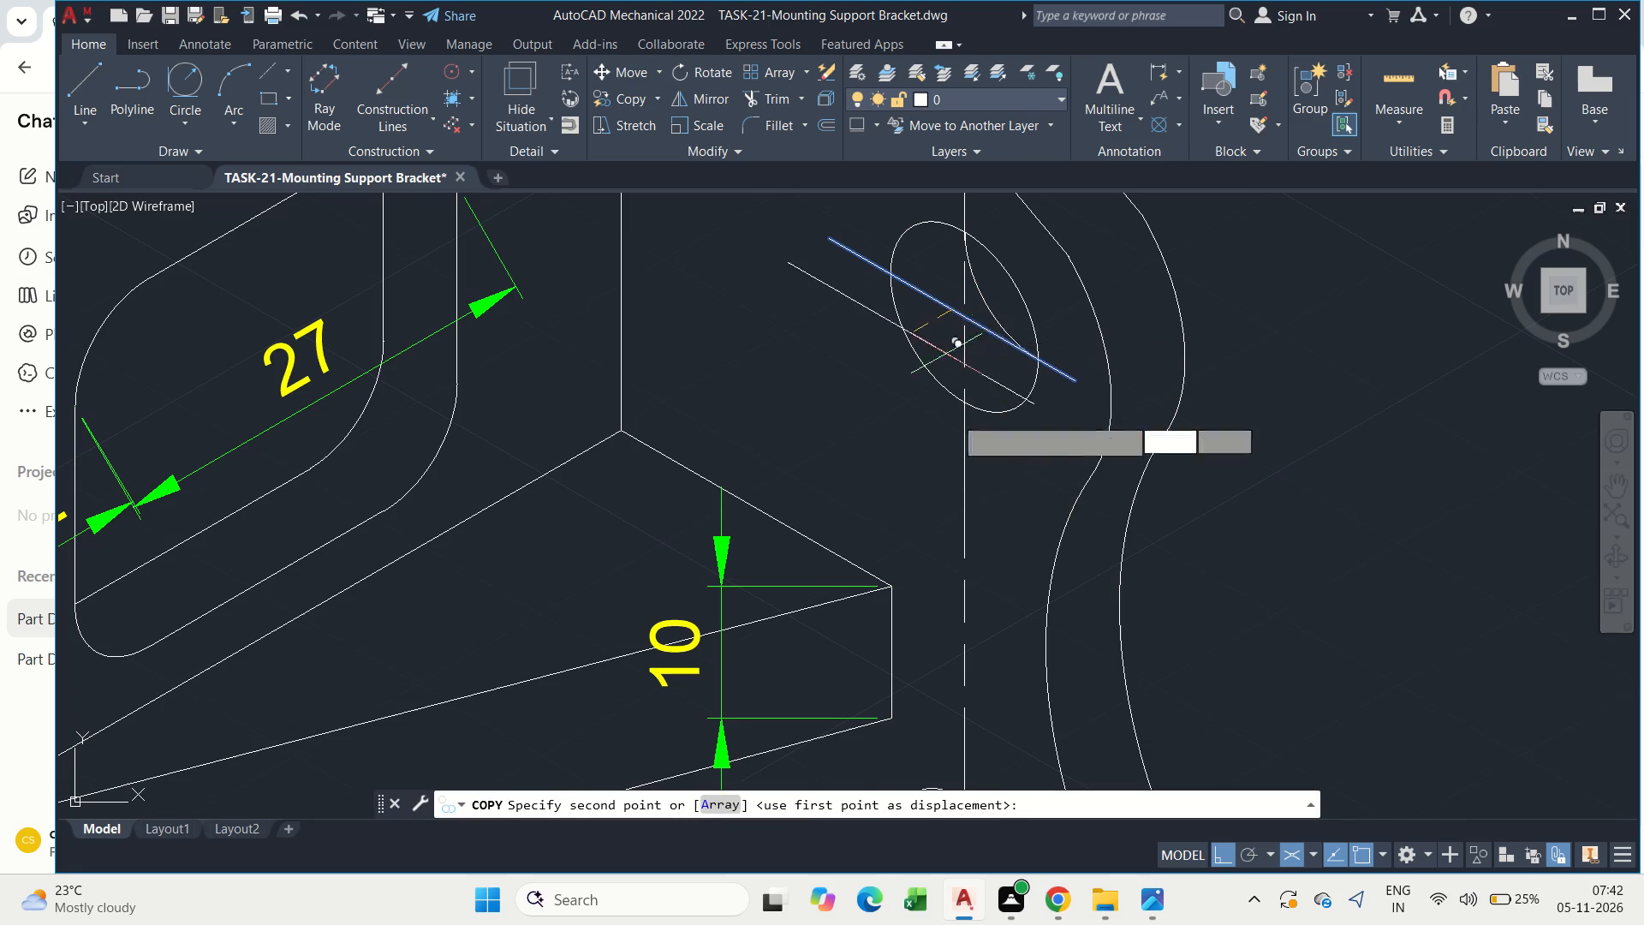
middle_click_drag(985, 490, 985, 92)
left_click(967, 479)
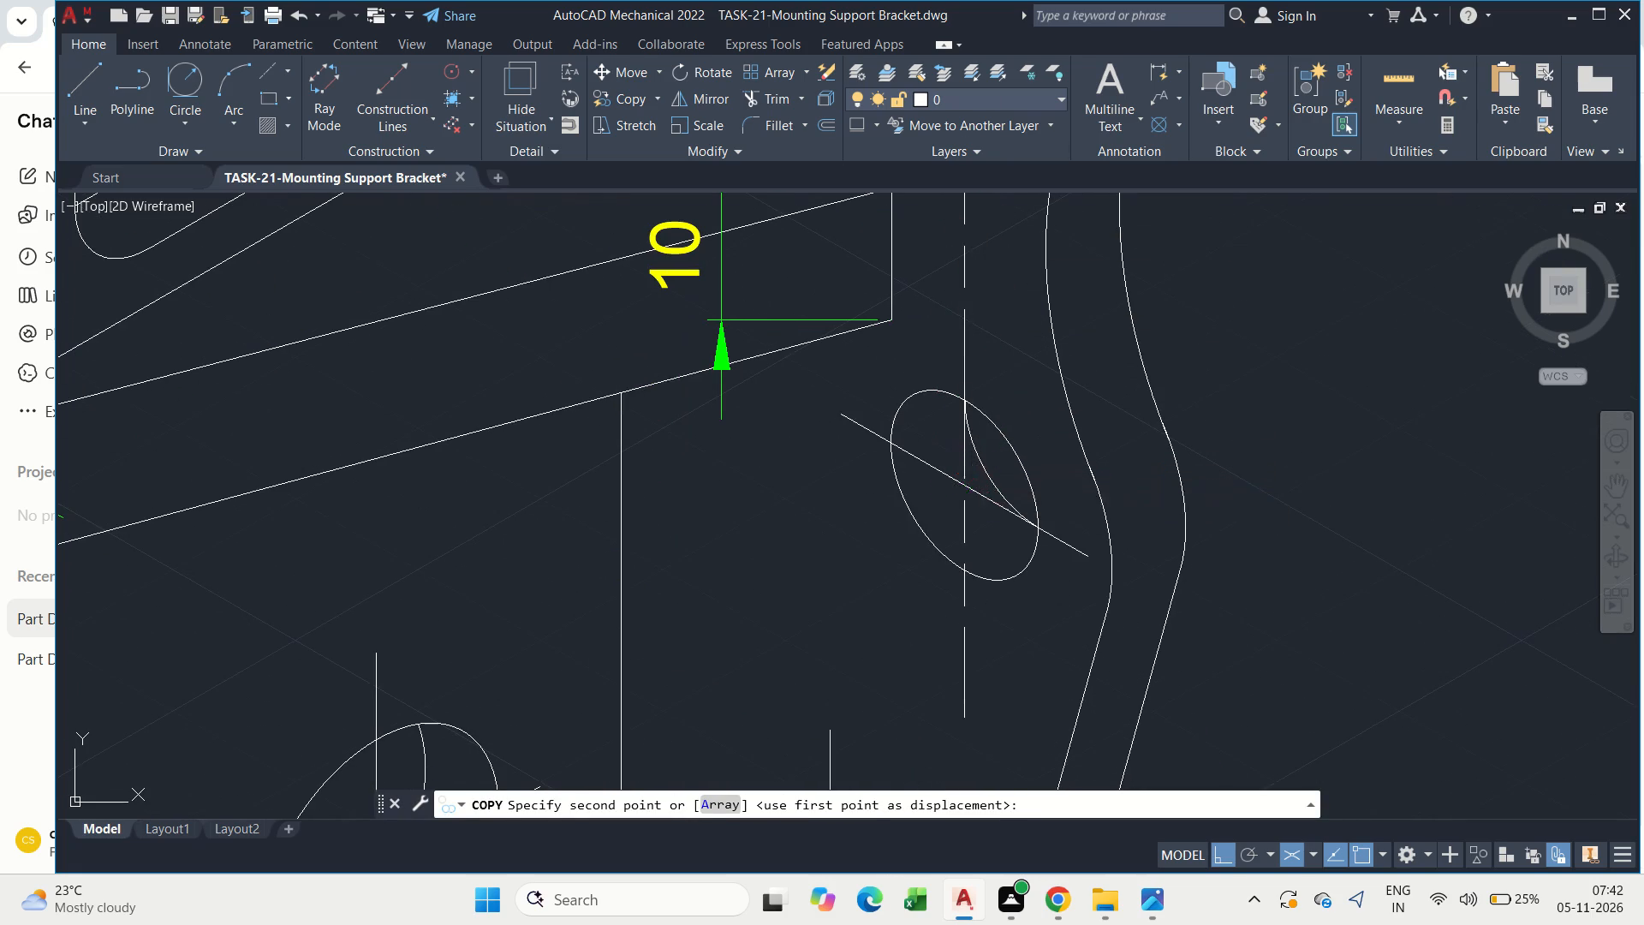
key("Escape")
scroll(943, 428, "down", 3)
scroll(956, 403, "up", 2)
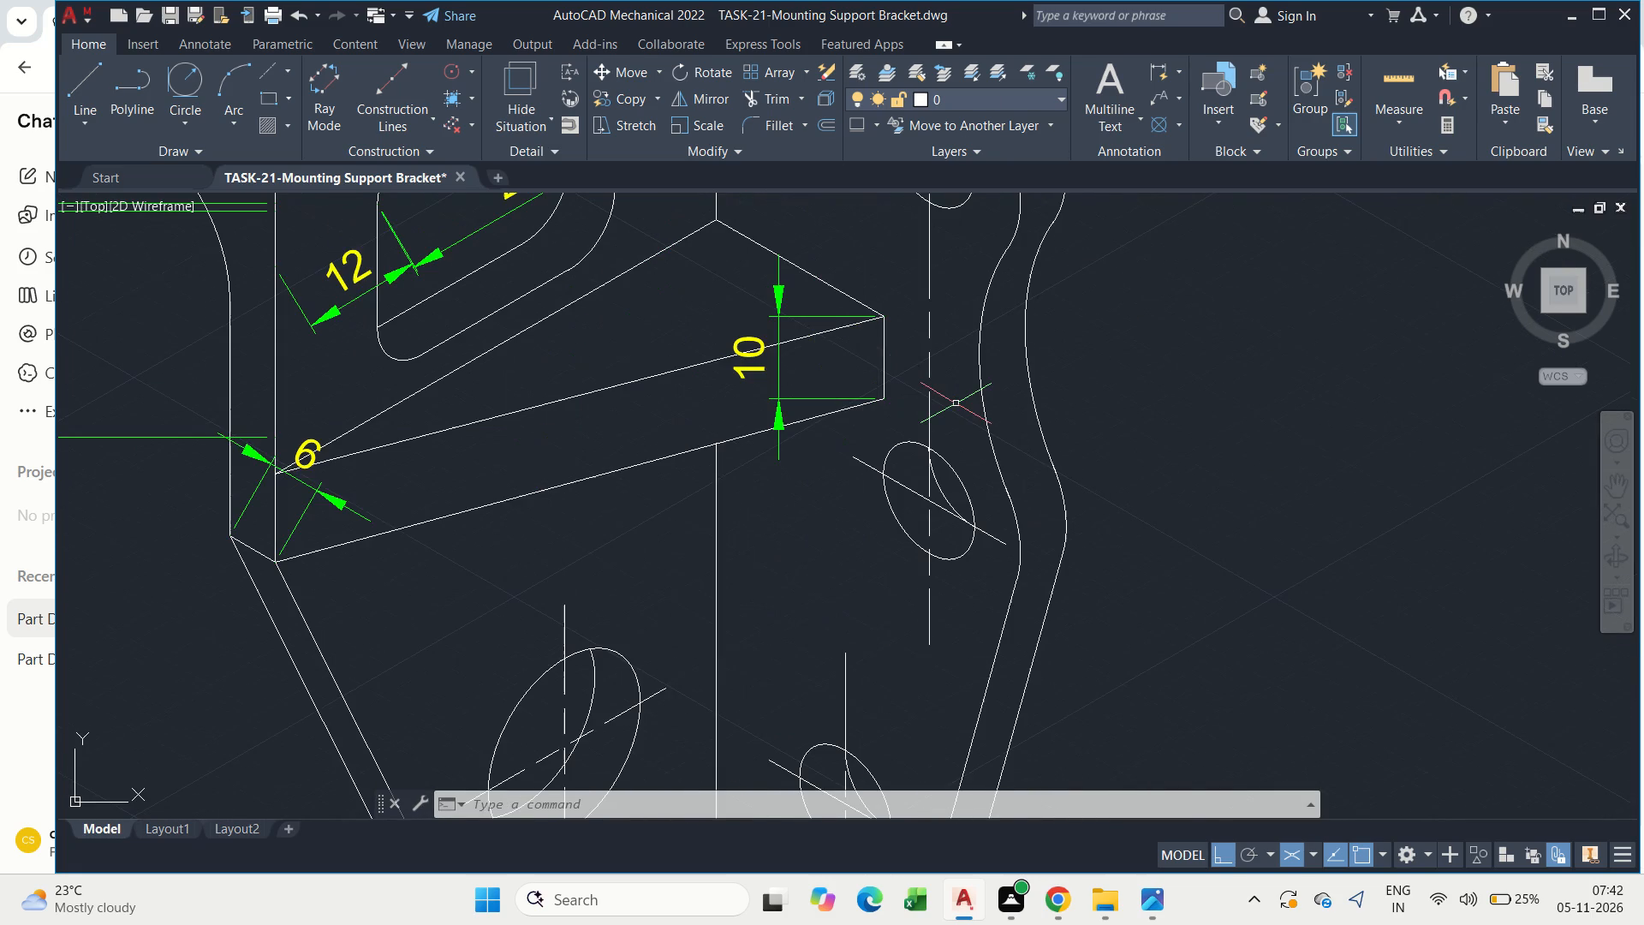
Save the drawing.
scroll(956, 403, "down", 3)
key("Escape")
key("Escape")
key("ctrl+s")
key("Escape")
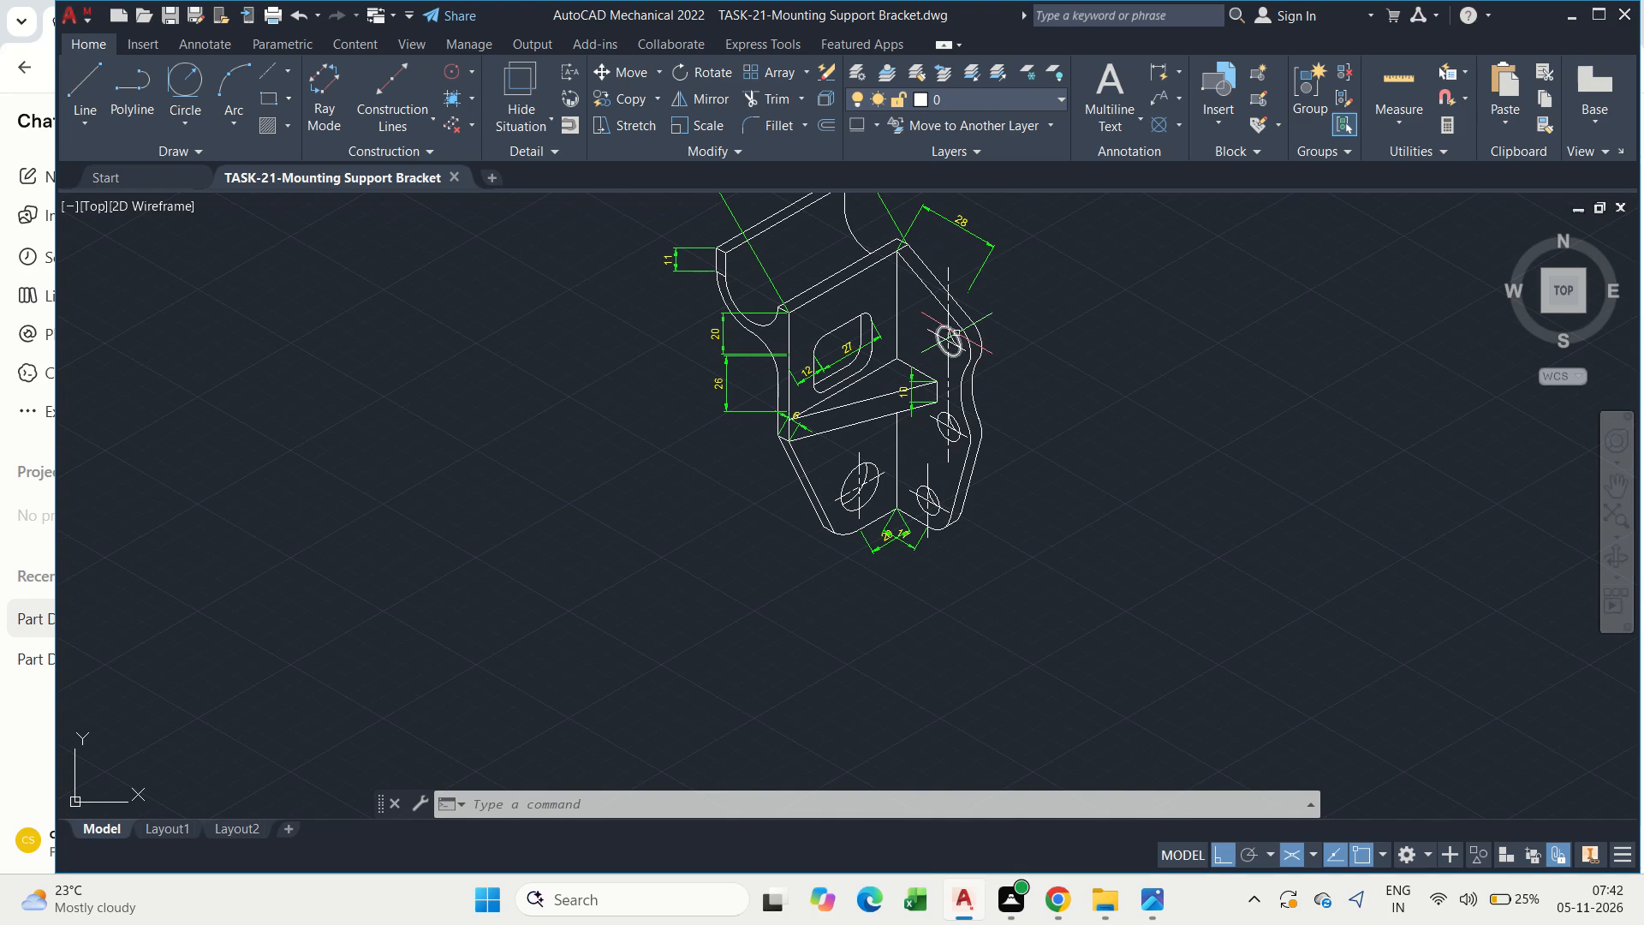
scroll(955, 268, "up", 2)
left_click(1005, 310)
left_click(998, 301)
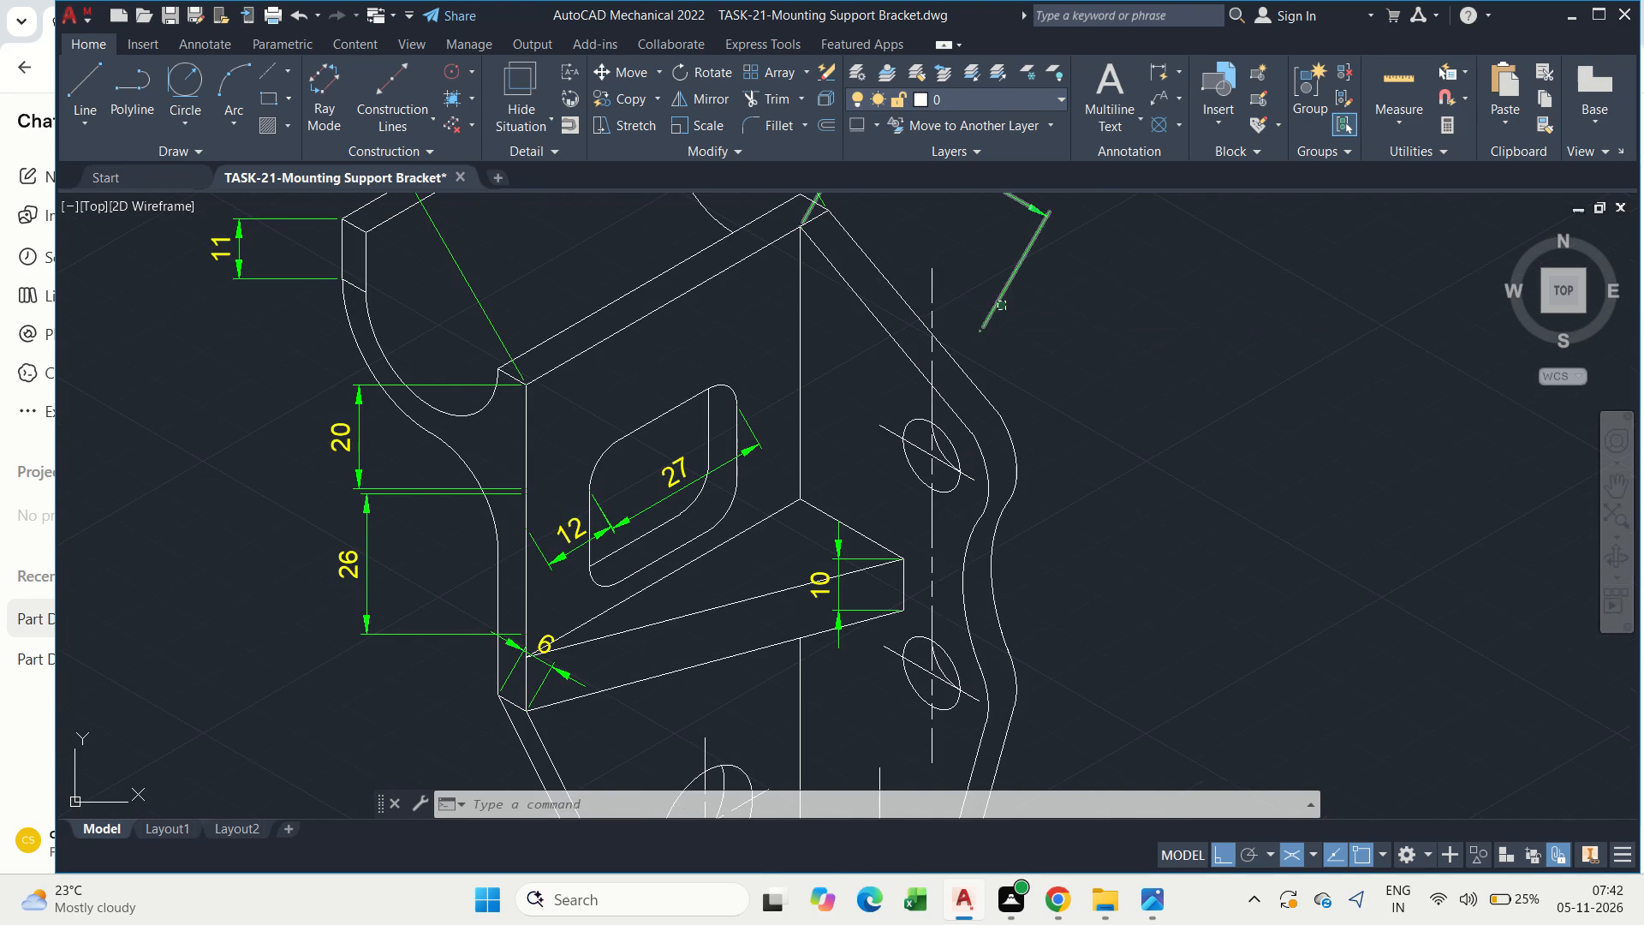
key("Escape")
key("Escape")
scroll(1016, 346, "down", 3)
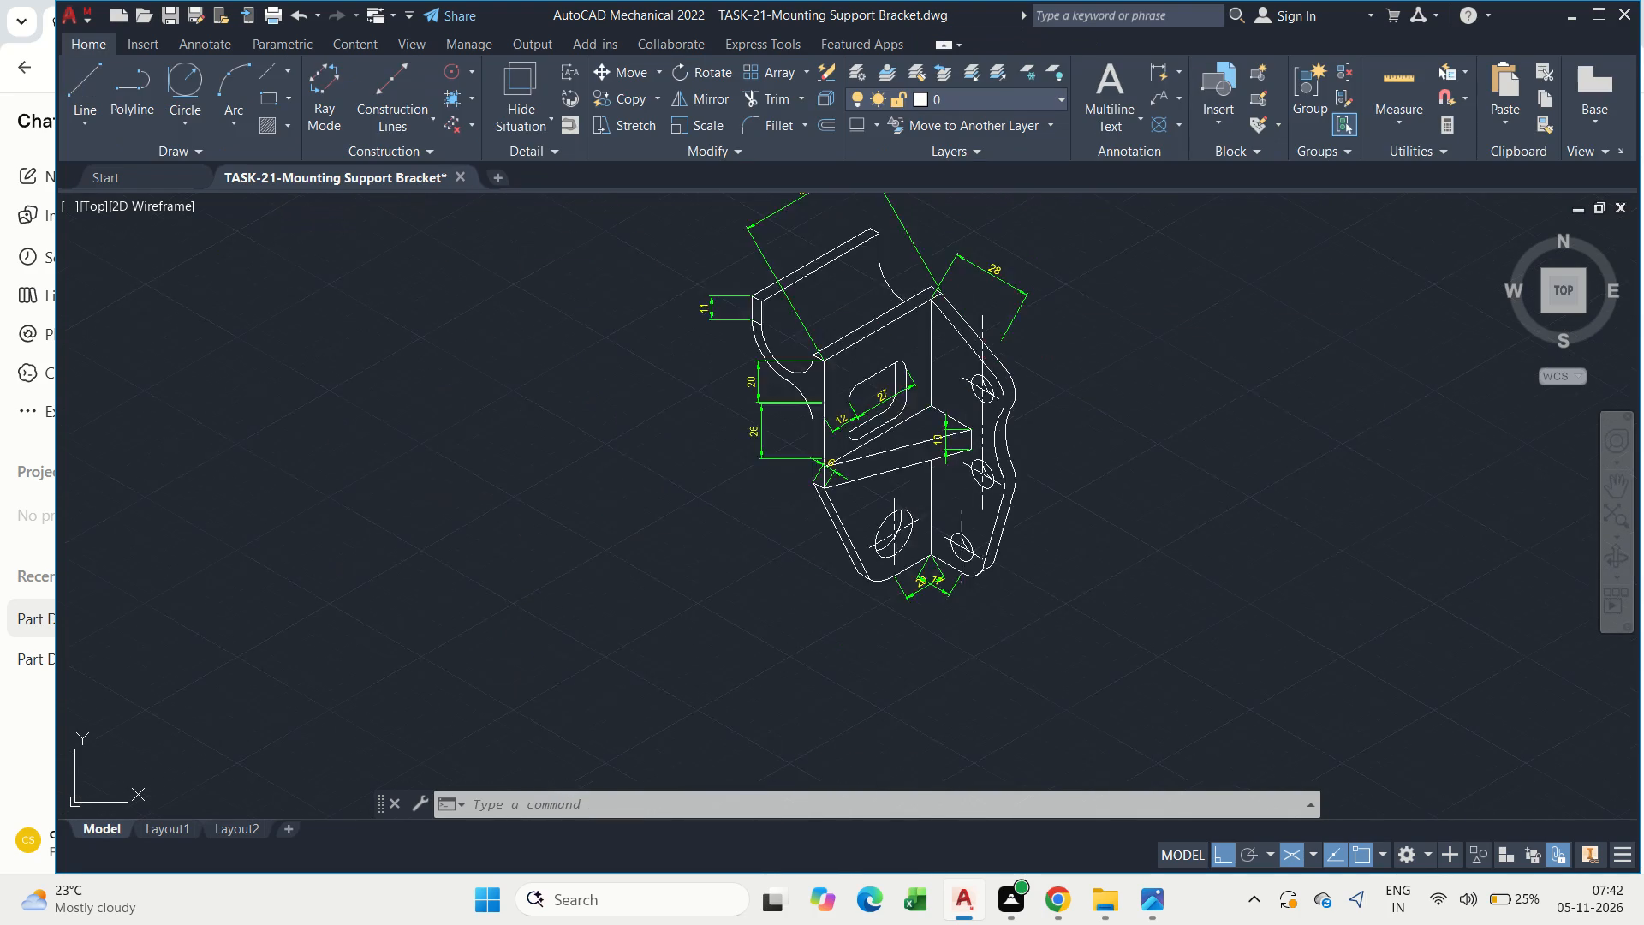
key("Escape")
key("ctrl+s")
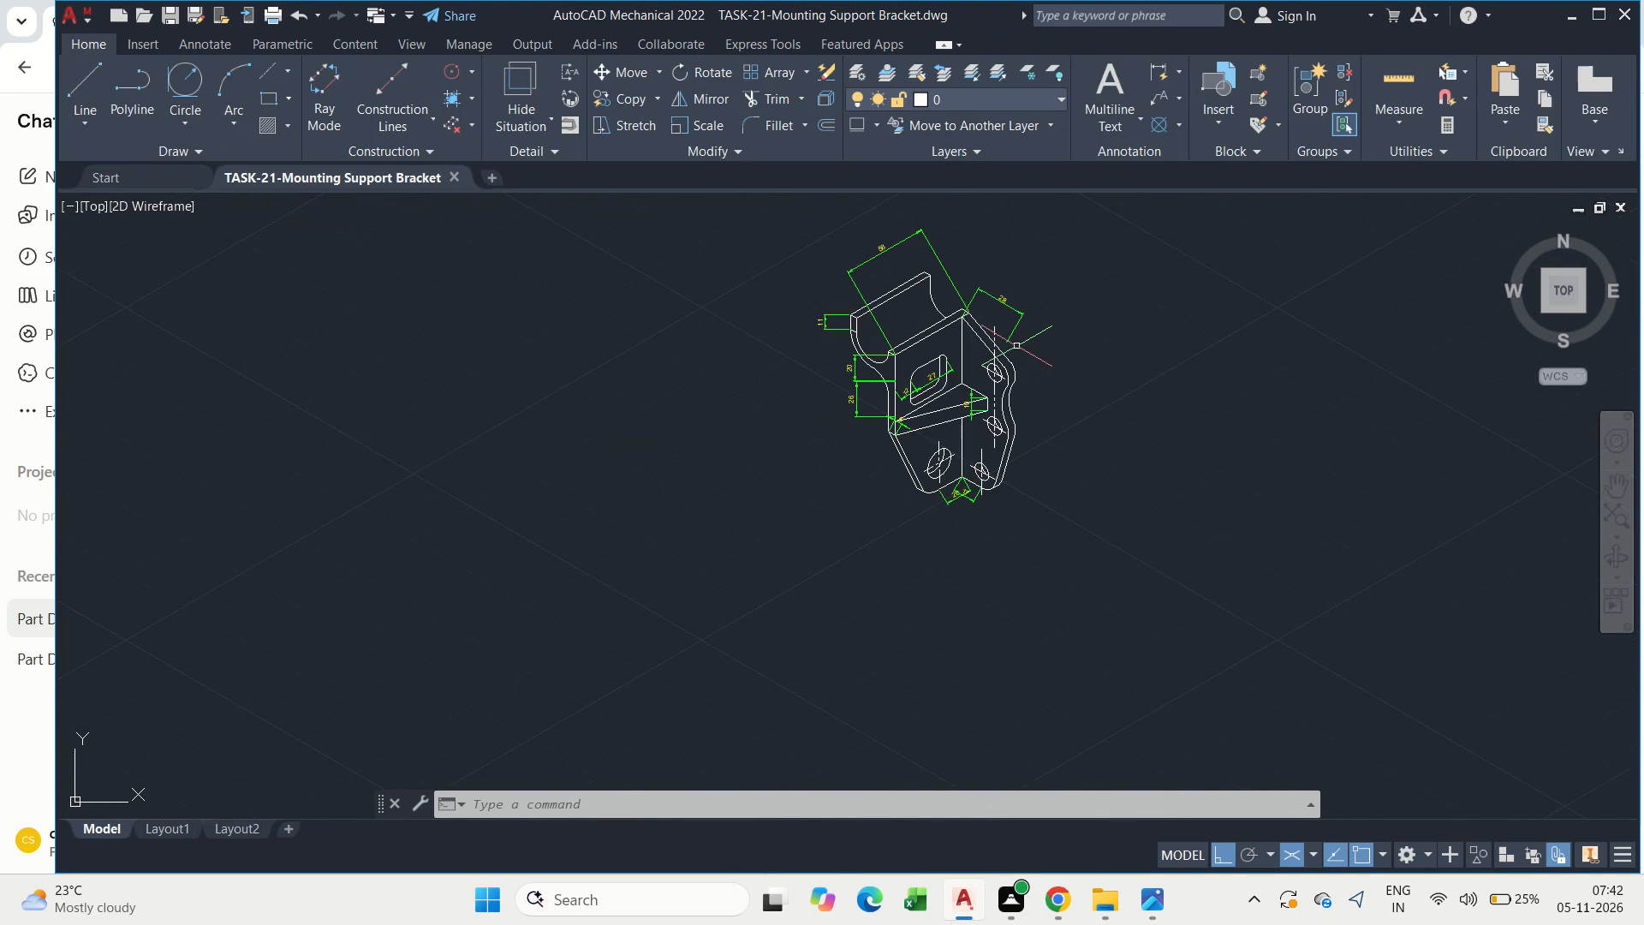
key("Escape")
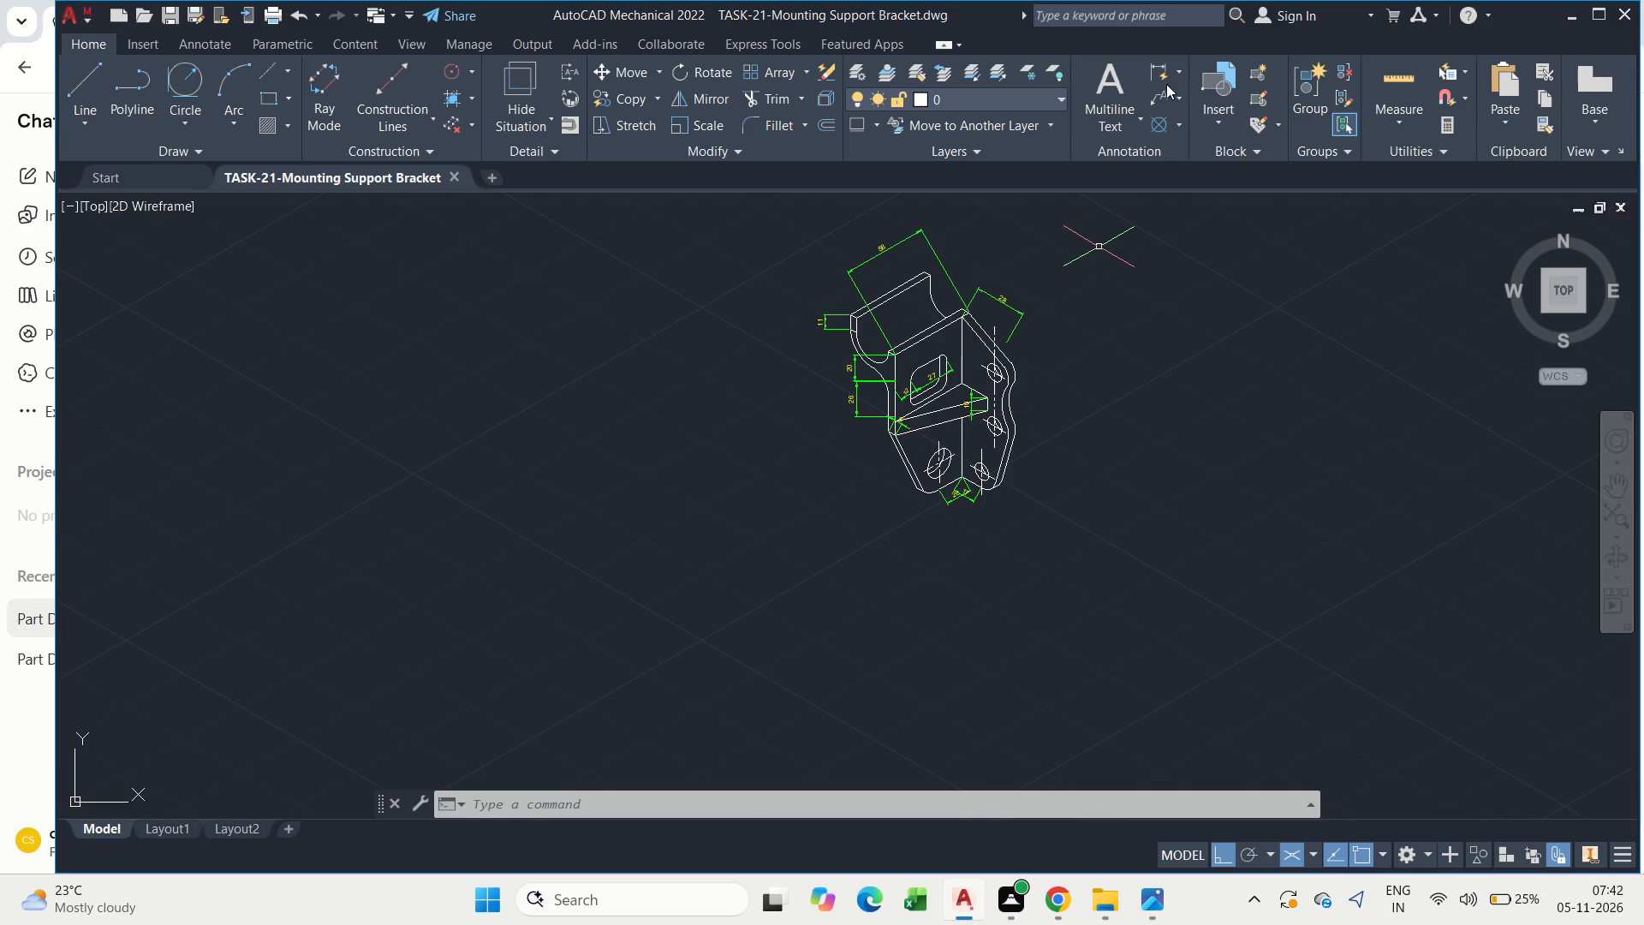
Dimension the vertical centre distance between the side plate's holes just above and just below the rib, placing it outside the plate.
left_click(1160, 63)
scroll(1000, 391, "up", 3)
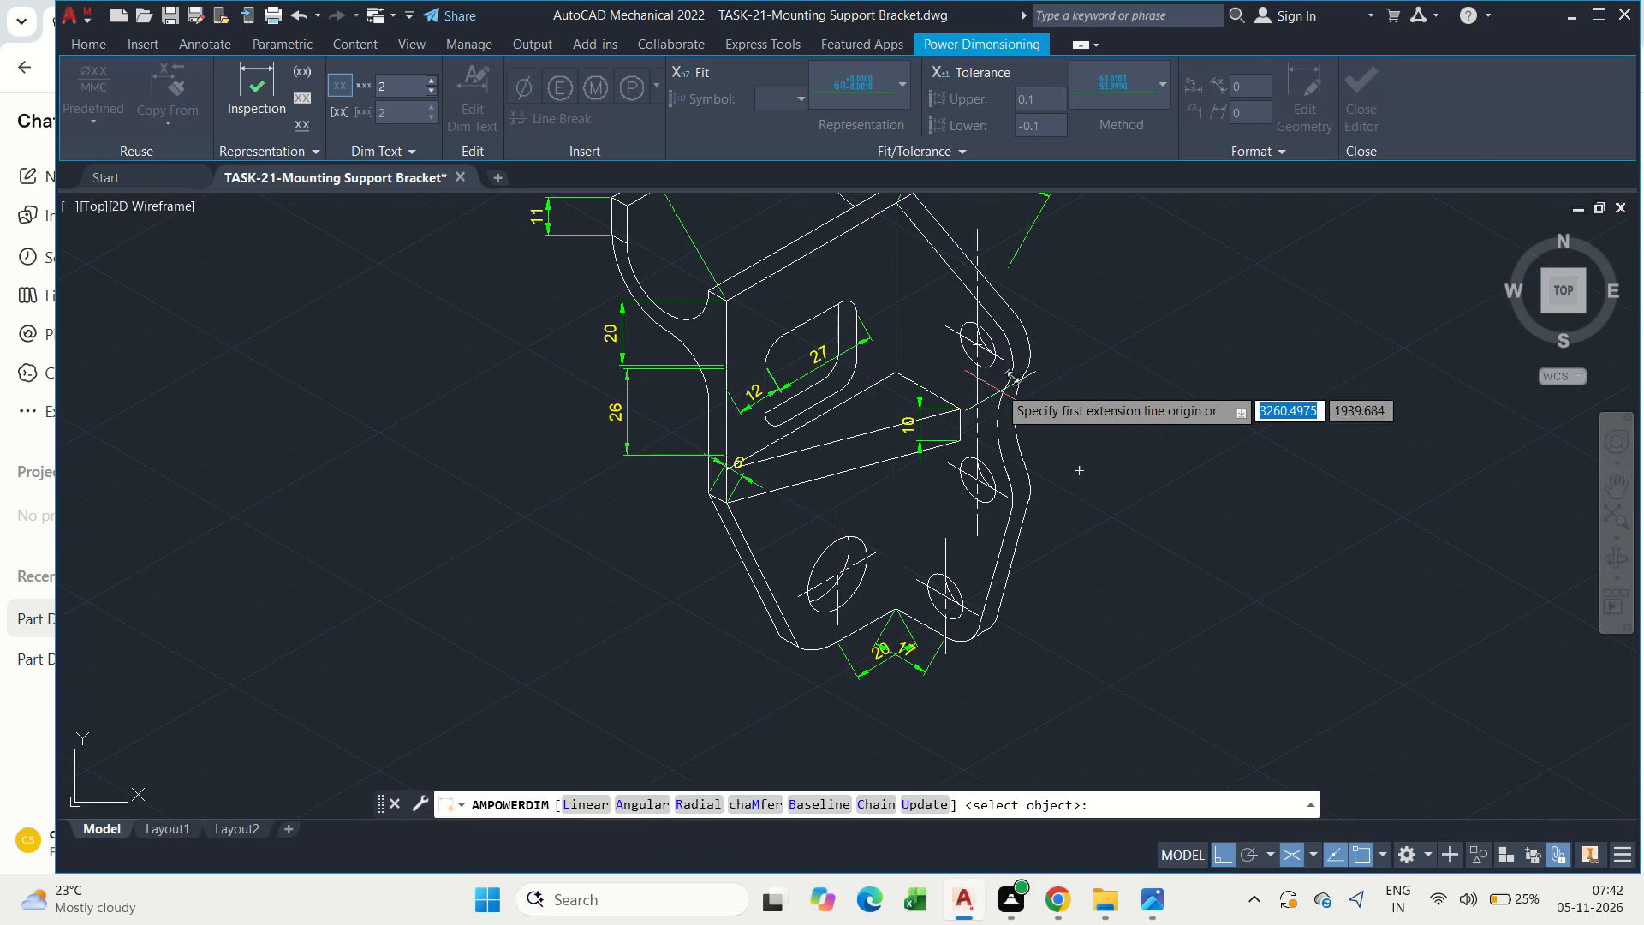
left_click(978, 351)
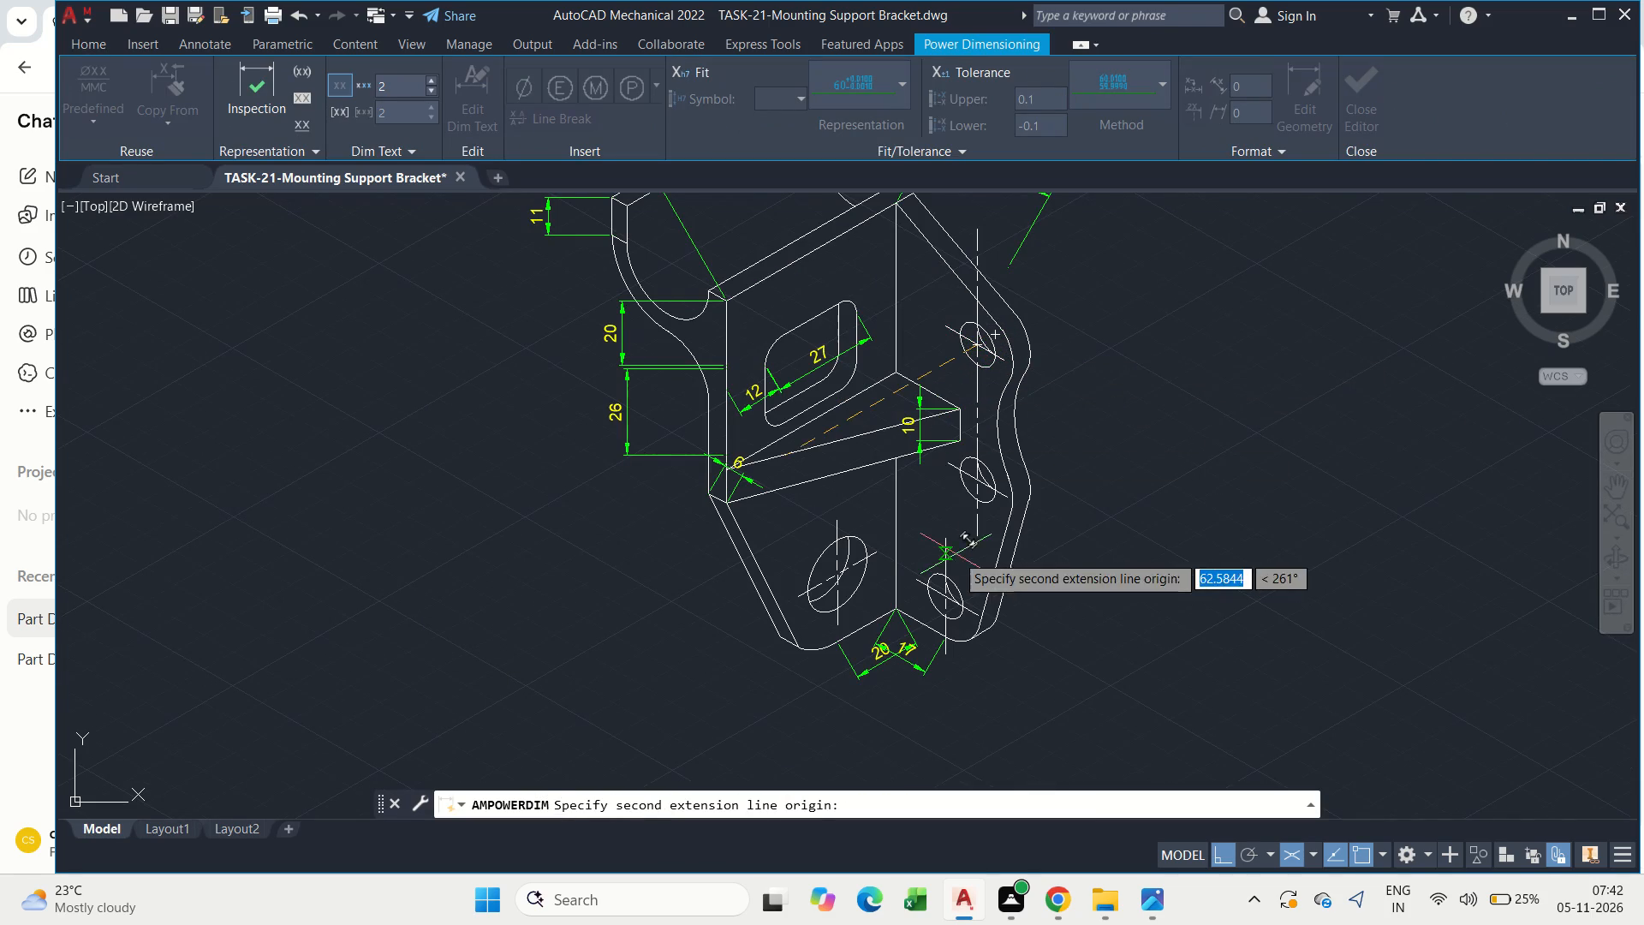
scroll(960, 514, "up", 1)
key("F8")
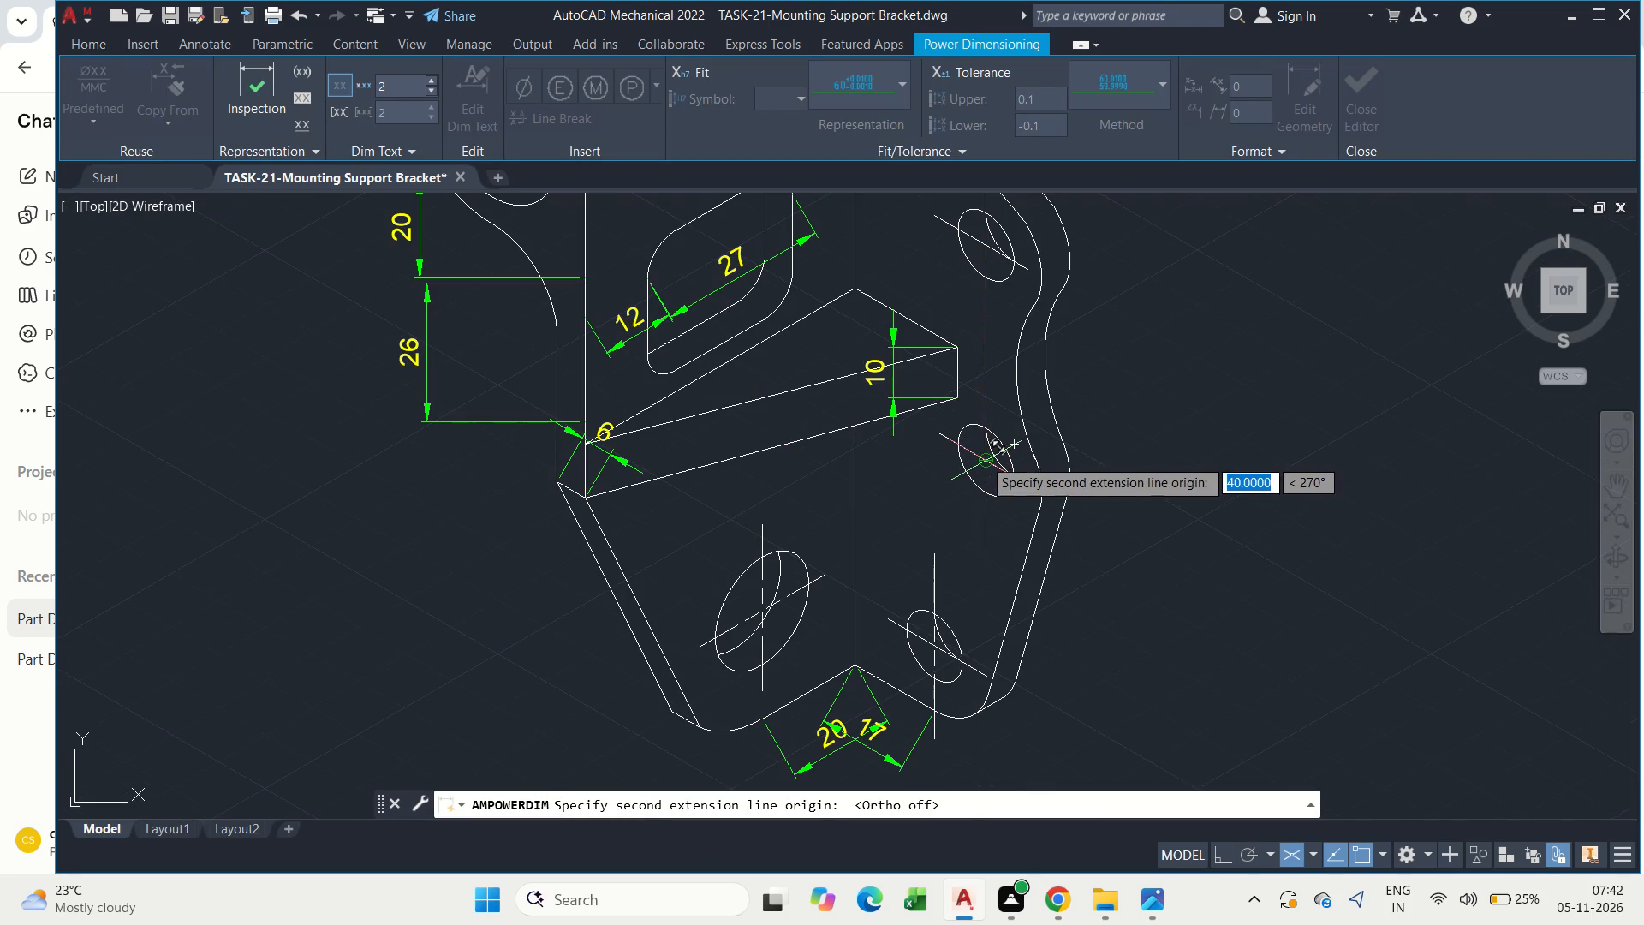
left_click(982, 460)
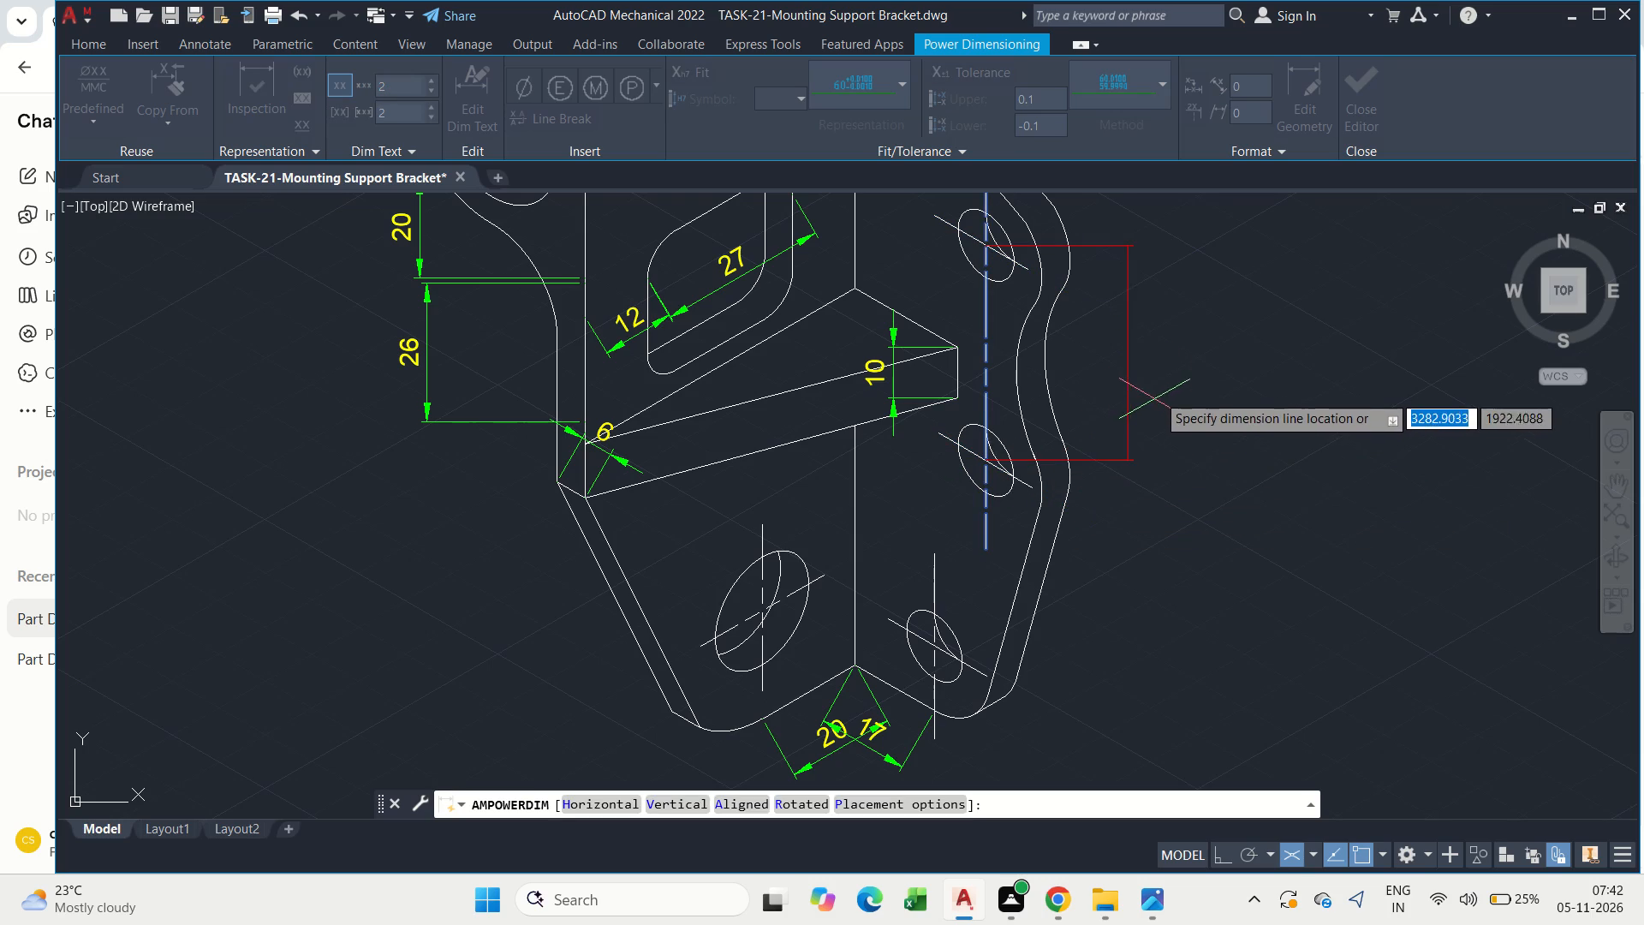
left_click(1158, 405)
left_click(1156, 549)
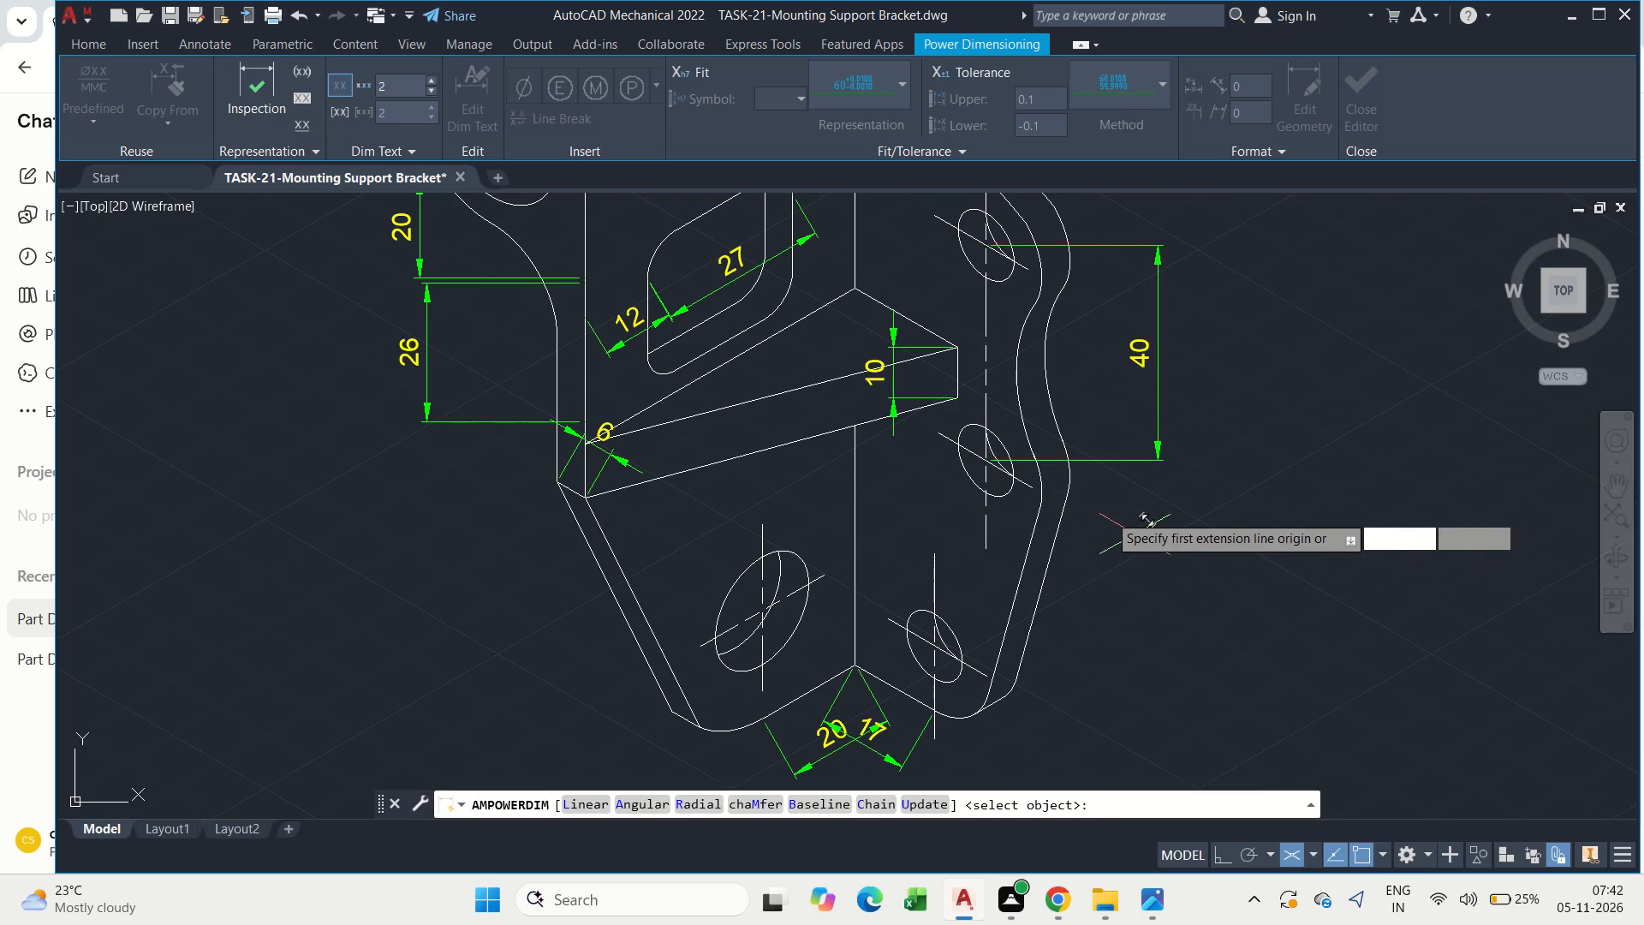
Dimension the drop from the centre of the side plate's hole below the rib to the outer end of the lowest hole's sloping centre line.
scroll(986, 469, "up", 2)
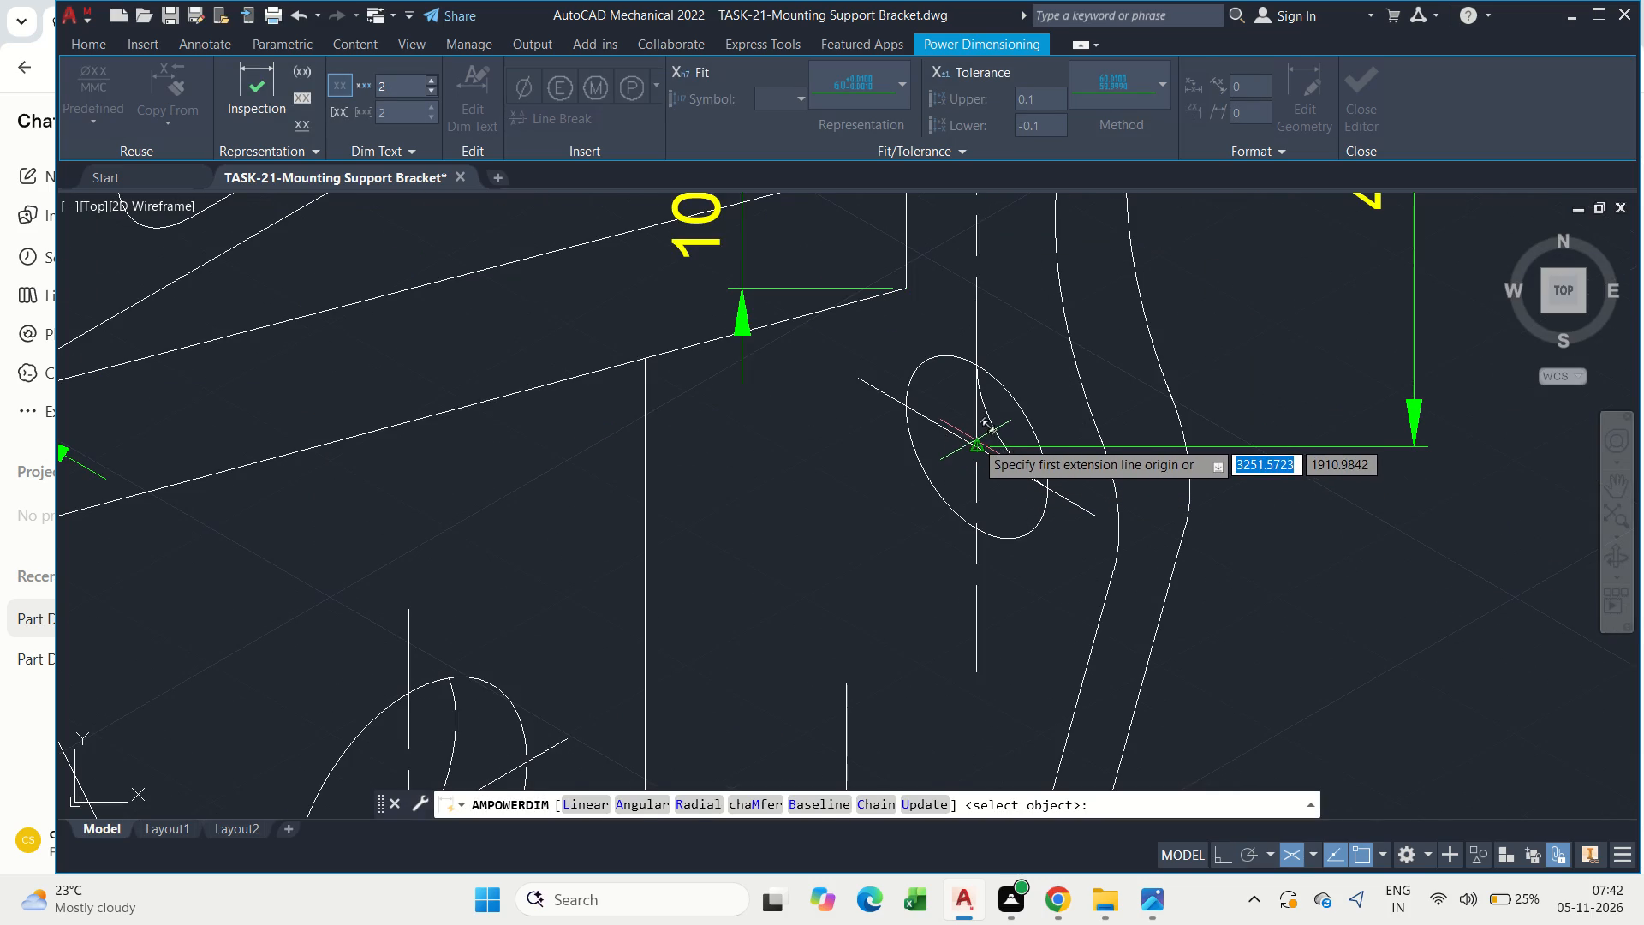
left_click(971, 445)
scroll(992, 521, "down", 2)
middle_click_drag(989, 564, 1007, 361)
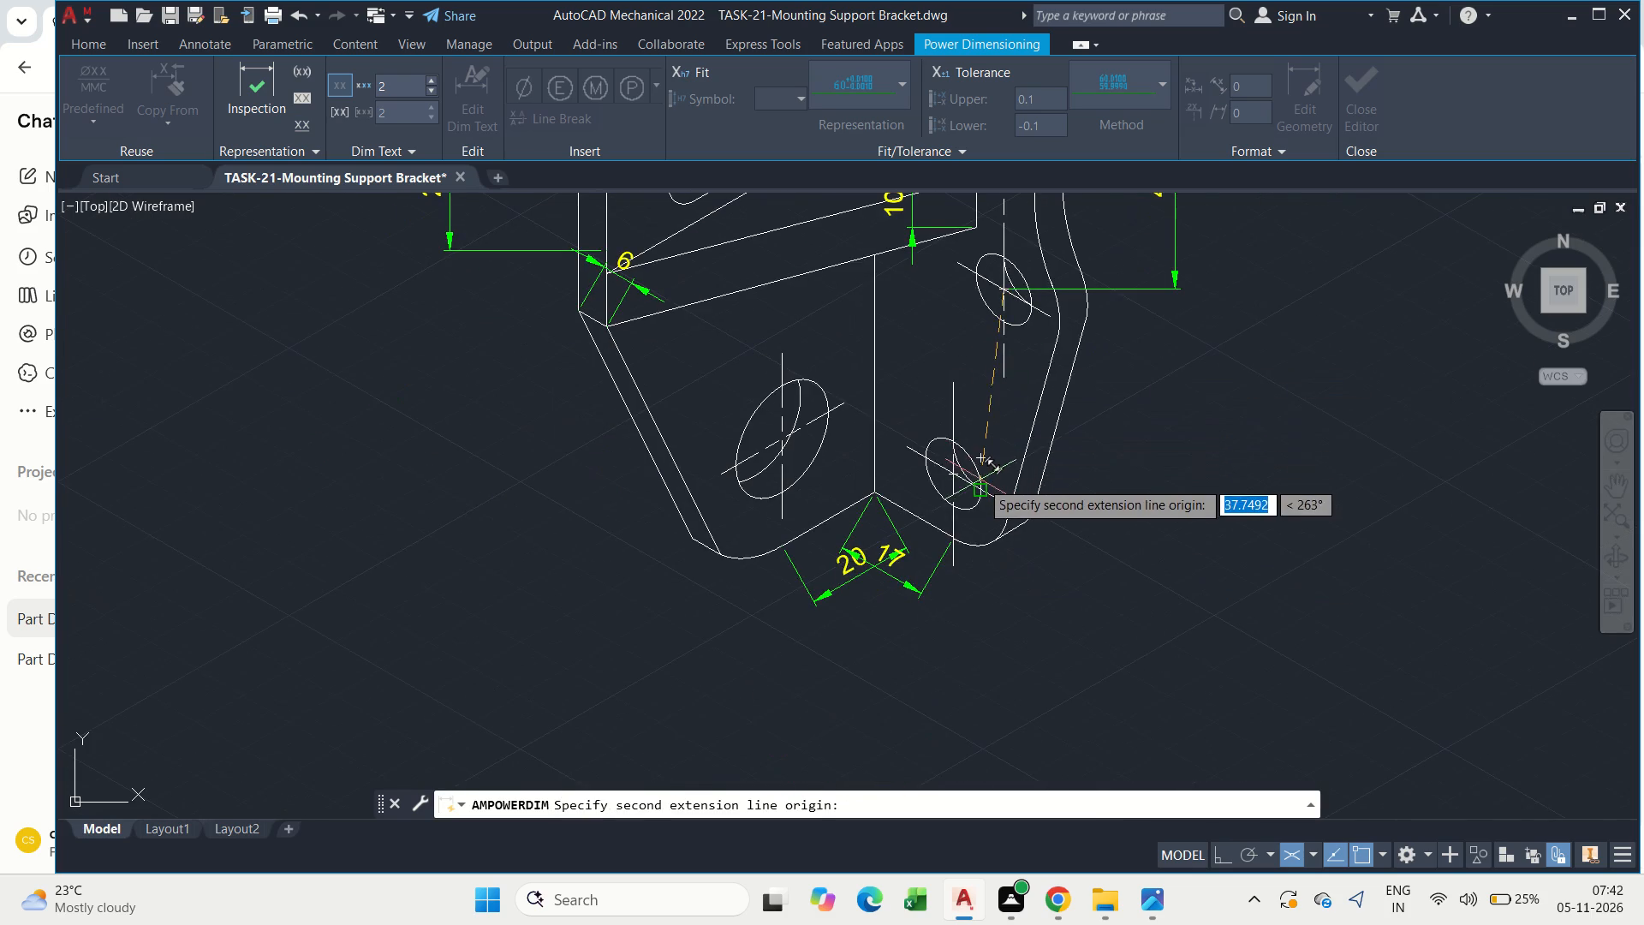
scroll(980, 480, "up", 2)
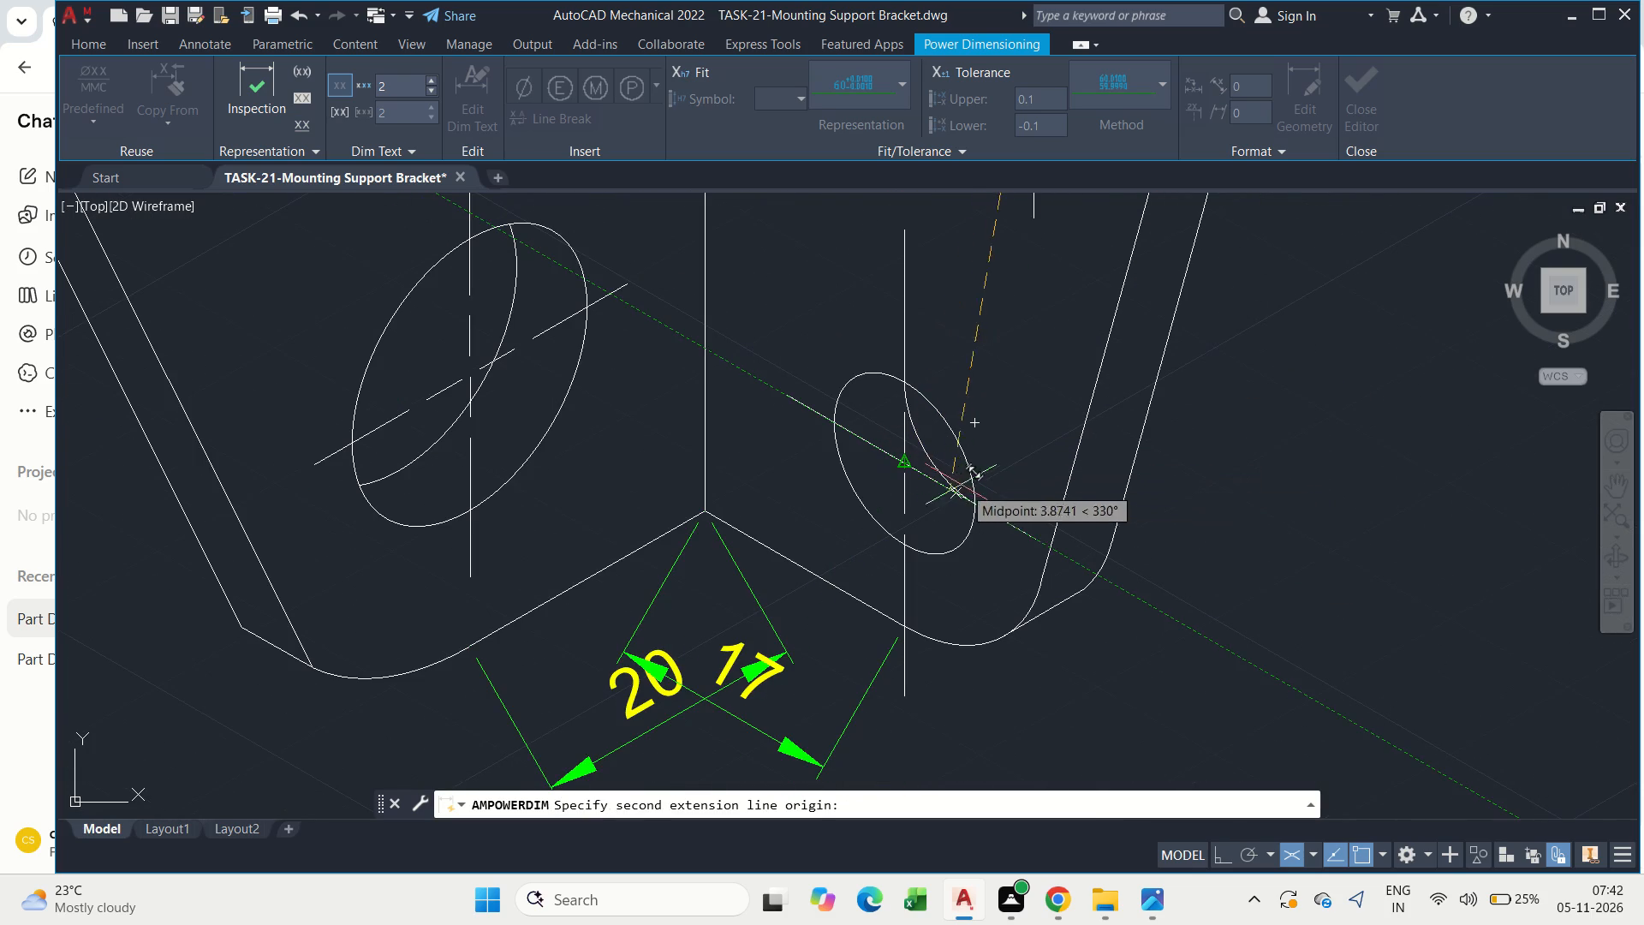
scroll(1024, 527, "down", 1)
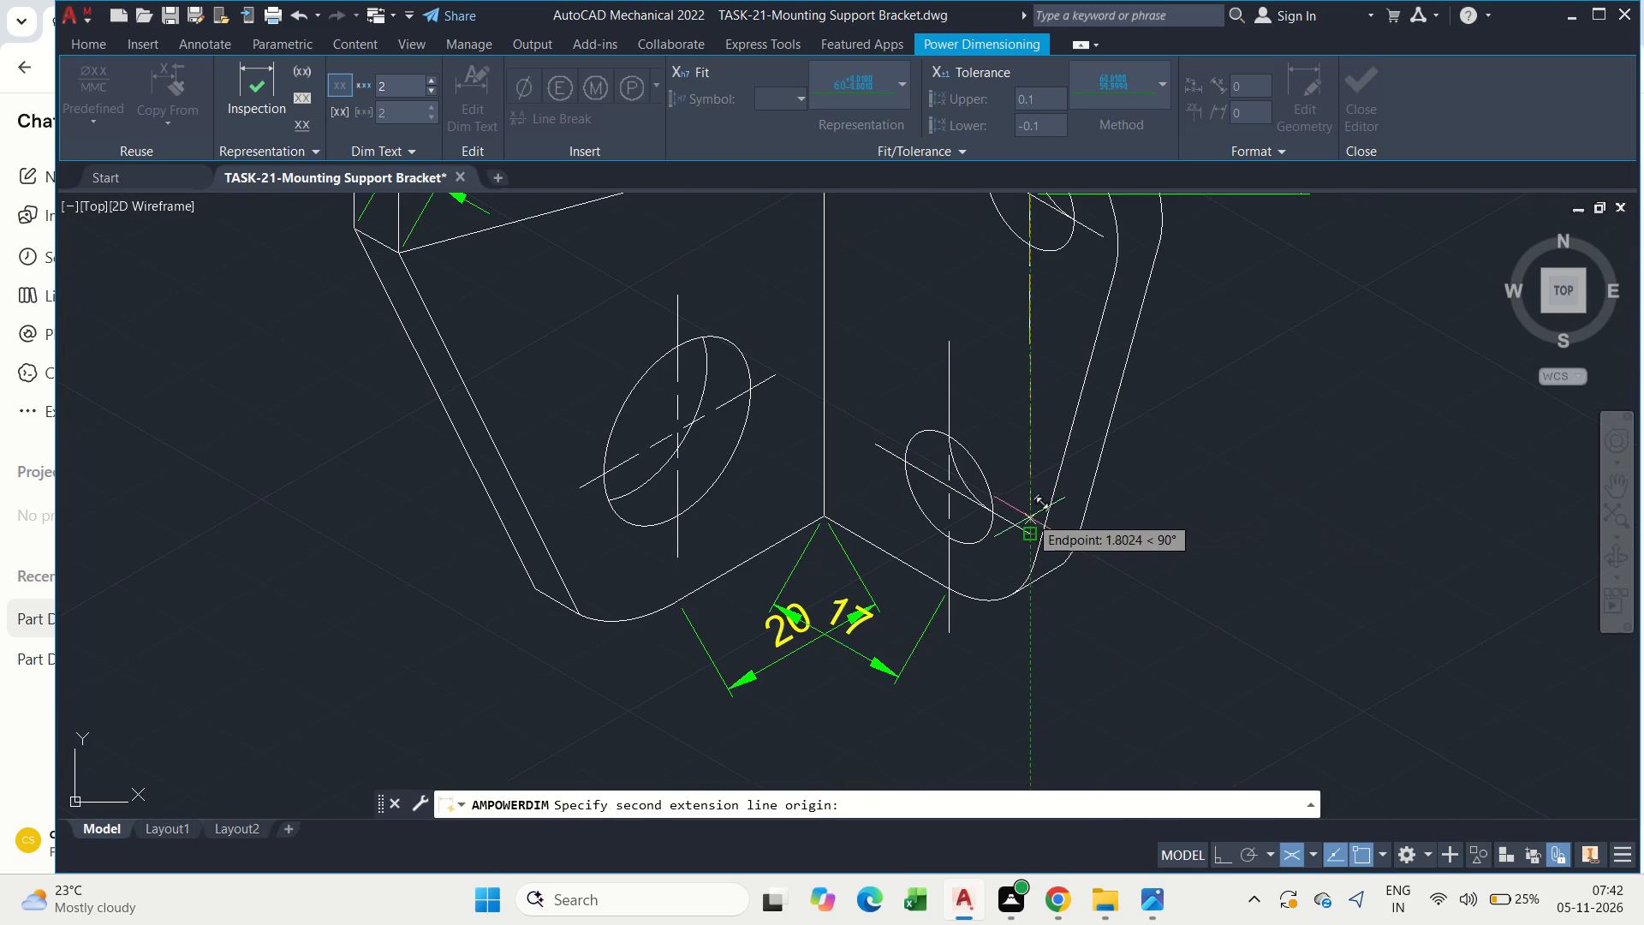
left_click(1028, 522)
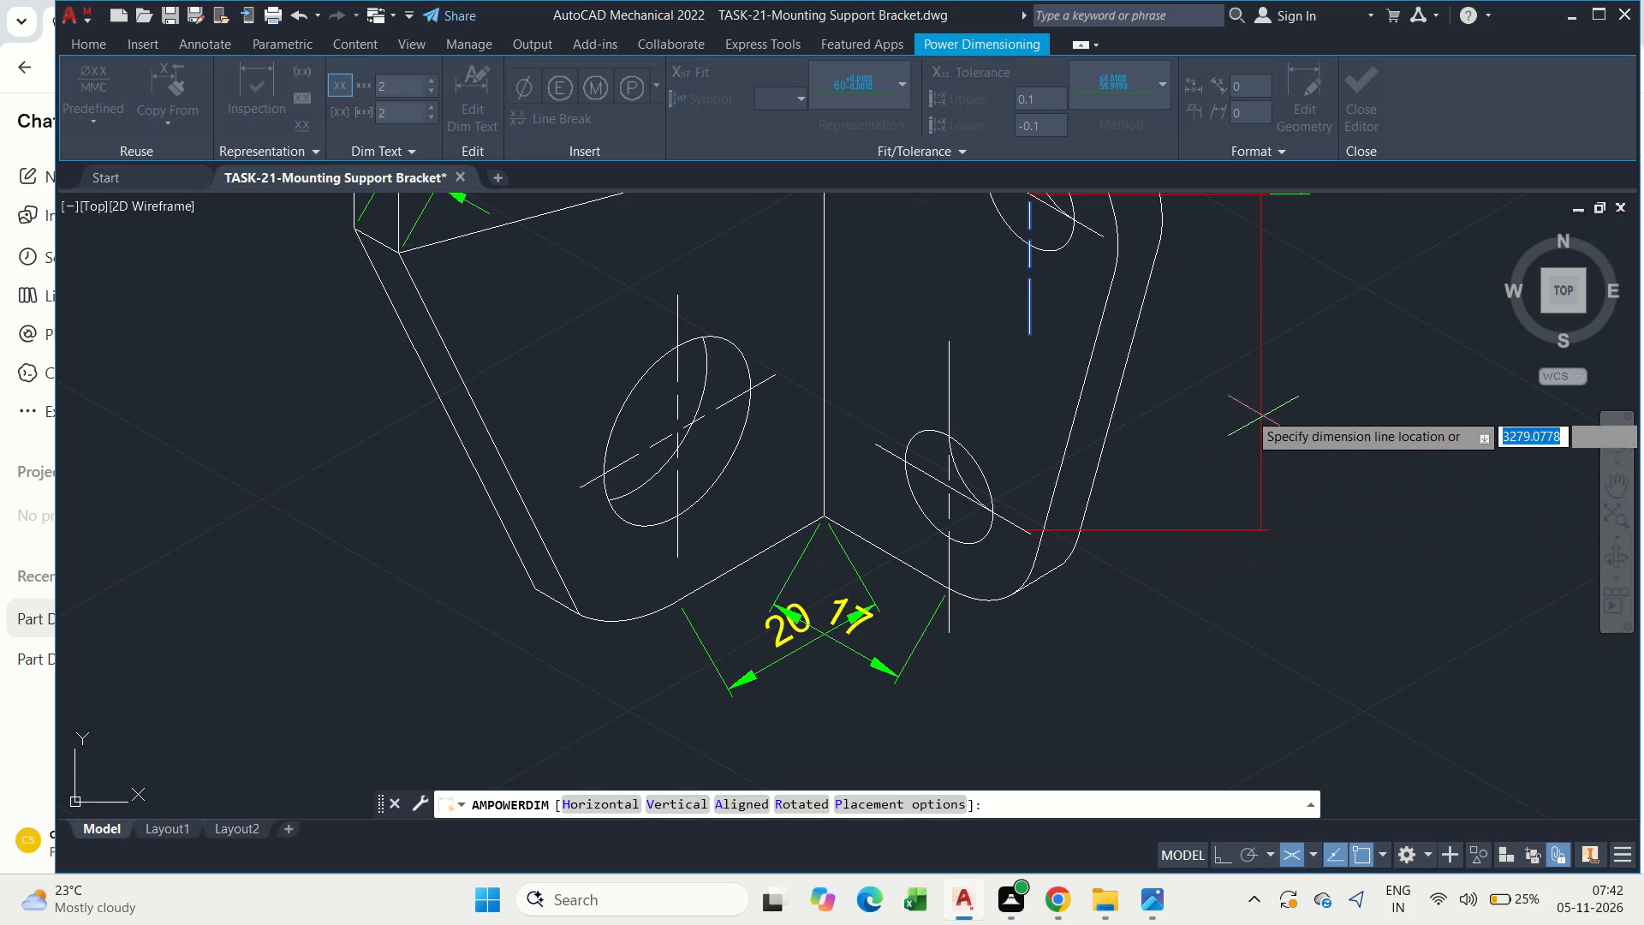
left_click(1282, 432)
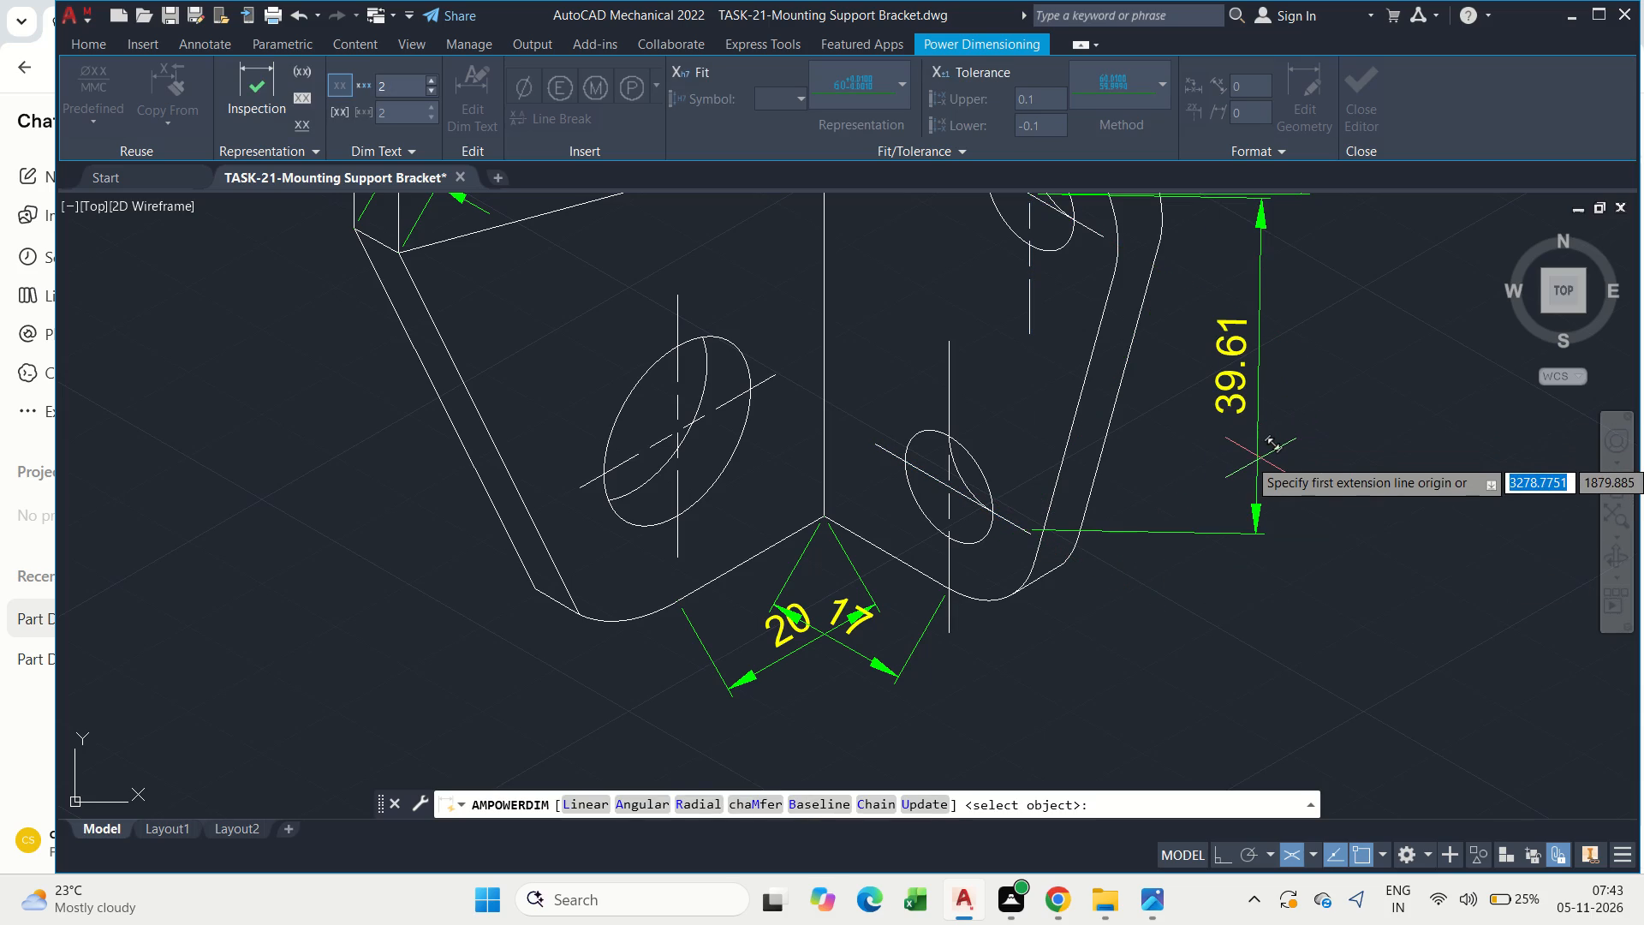
key("BackSpace")
left_click(1290, 447)
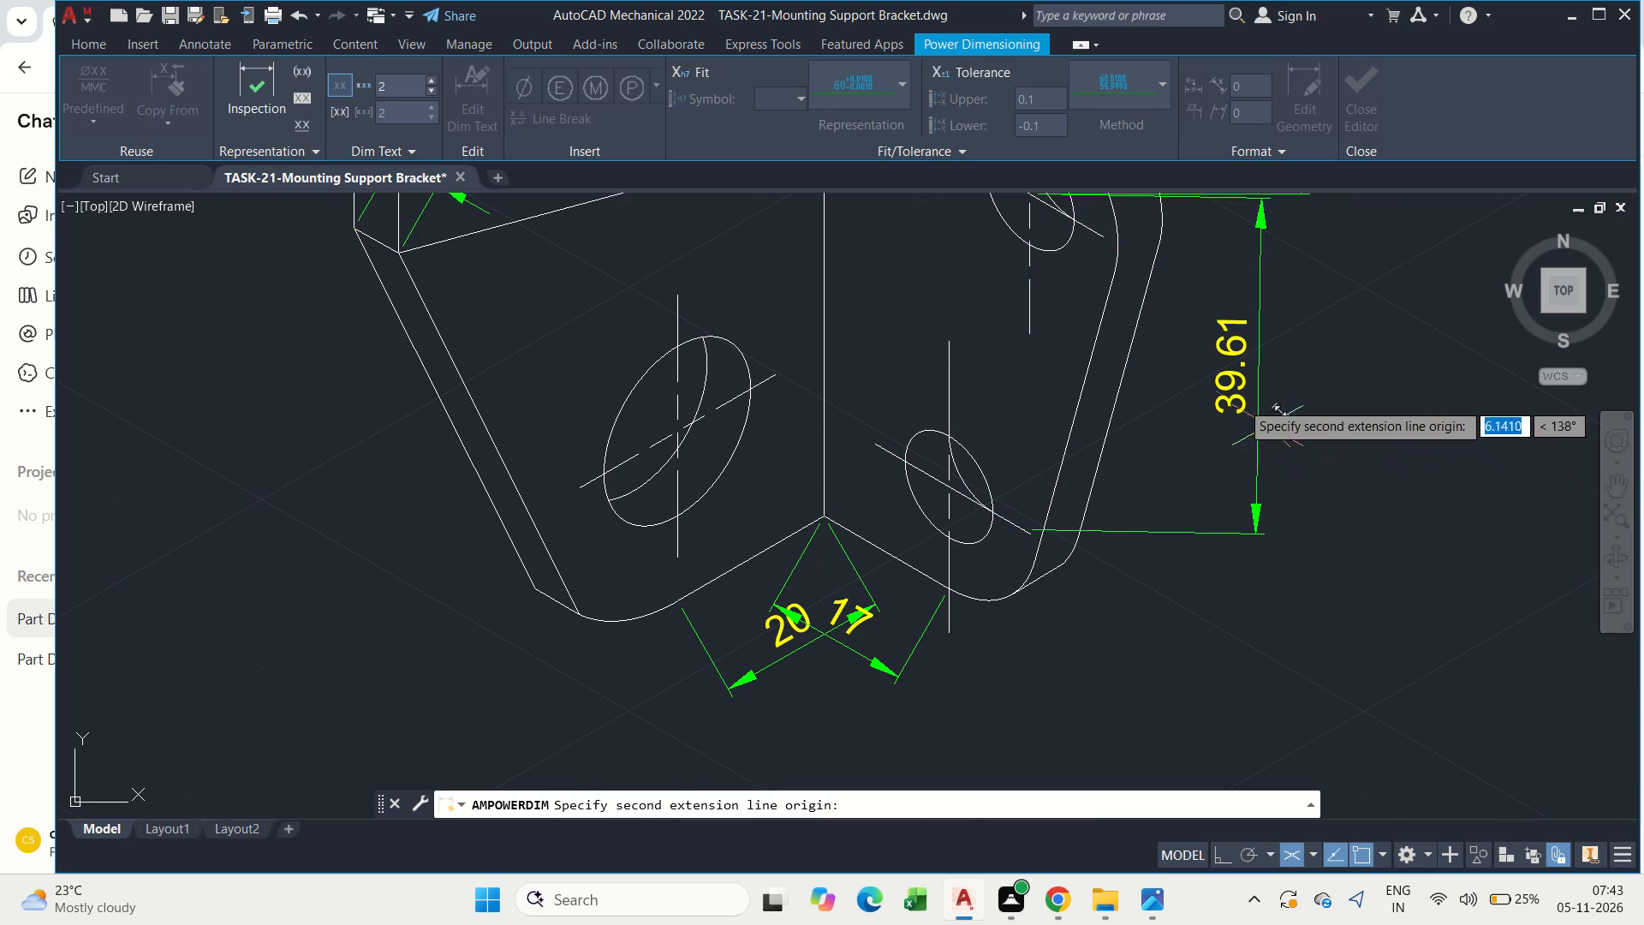
left_click(1234, 389)
key("Escape")
Override the text of the lower hole-spacing dimension beside the side plate with 40.
double_click(1234, 389)
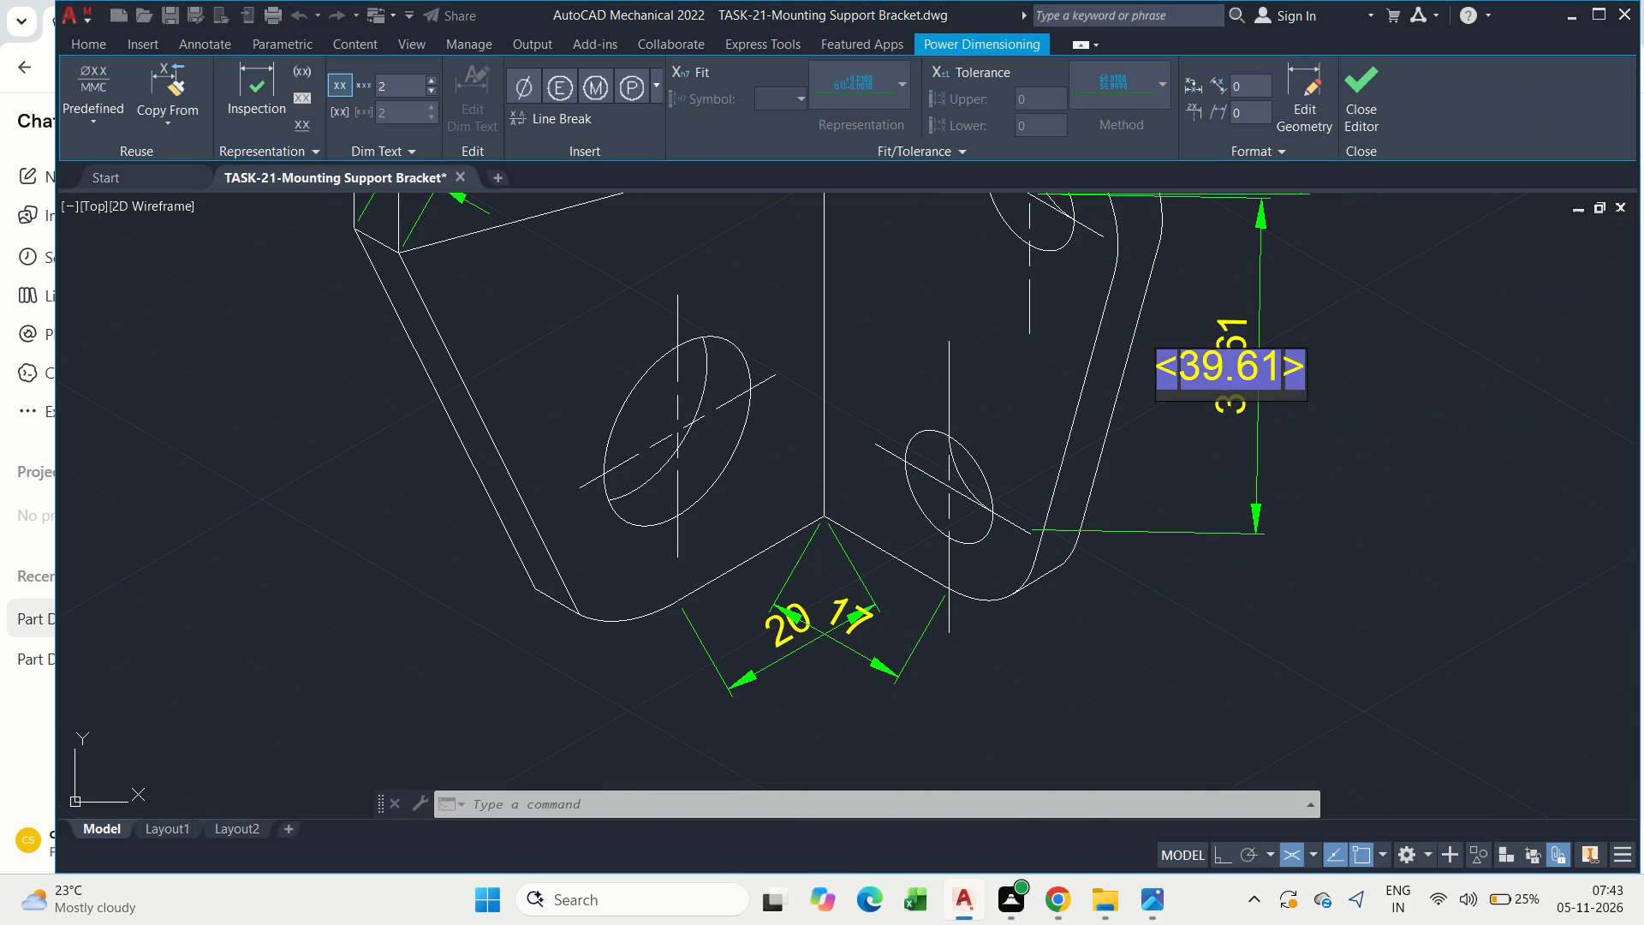
key("Right")
key("BackSpace")
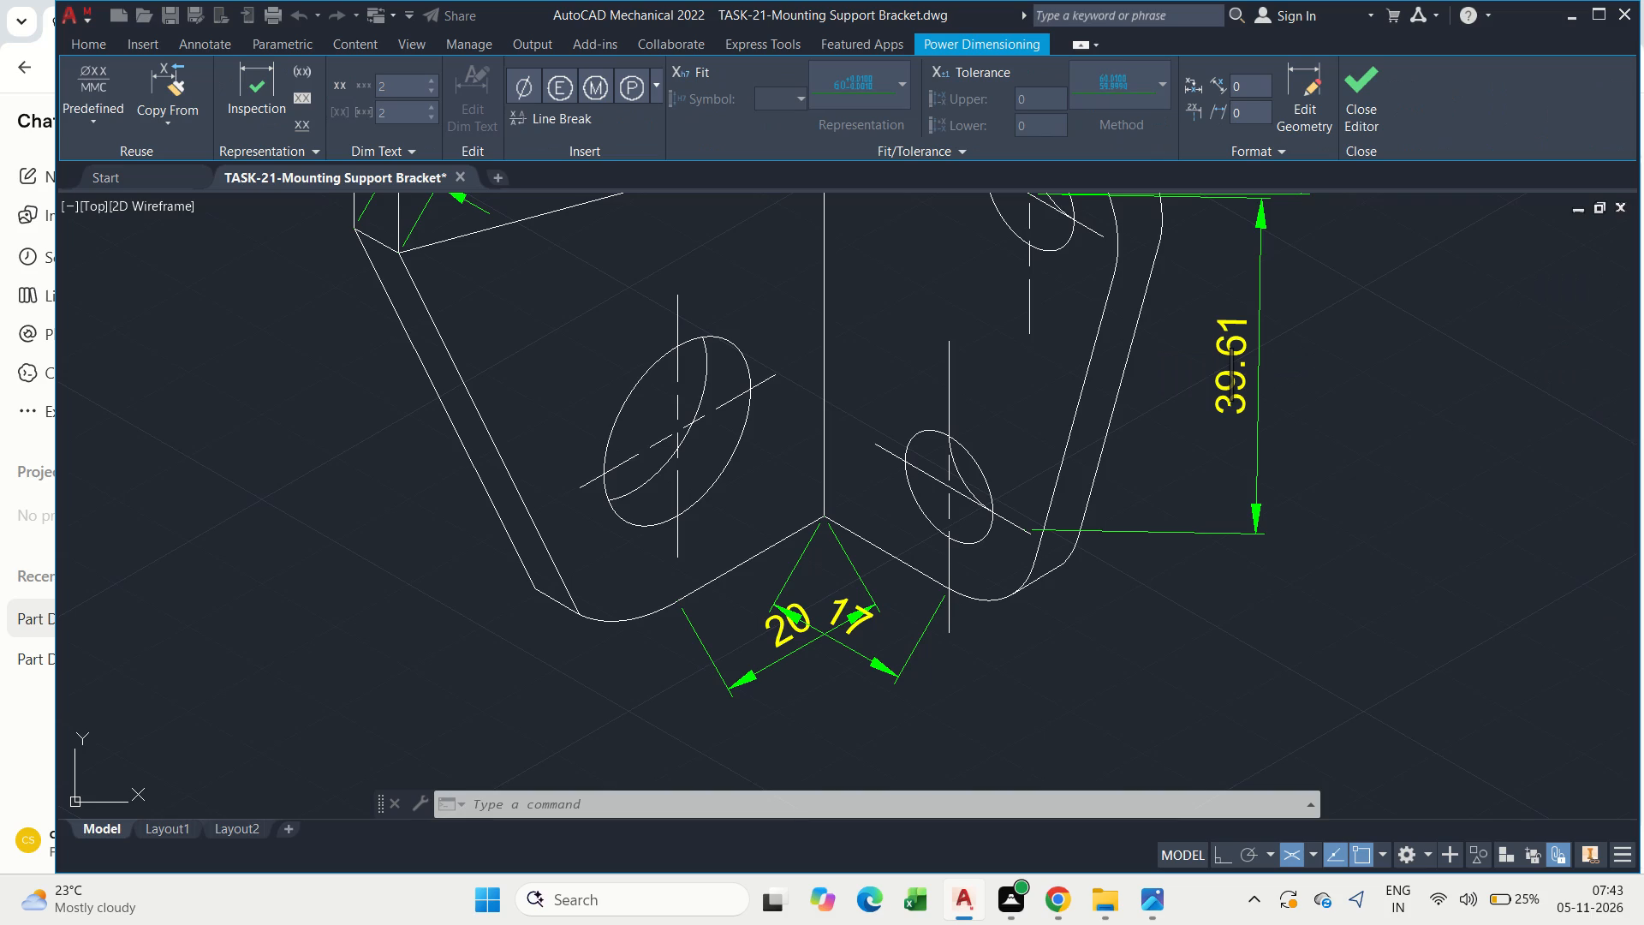
type("40")
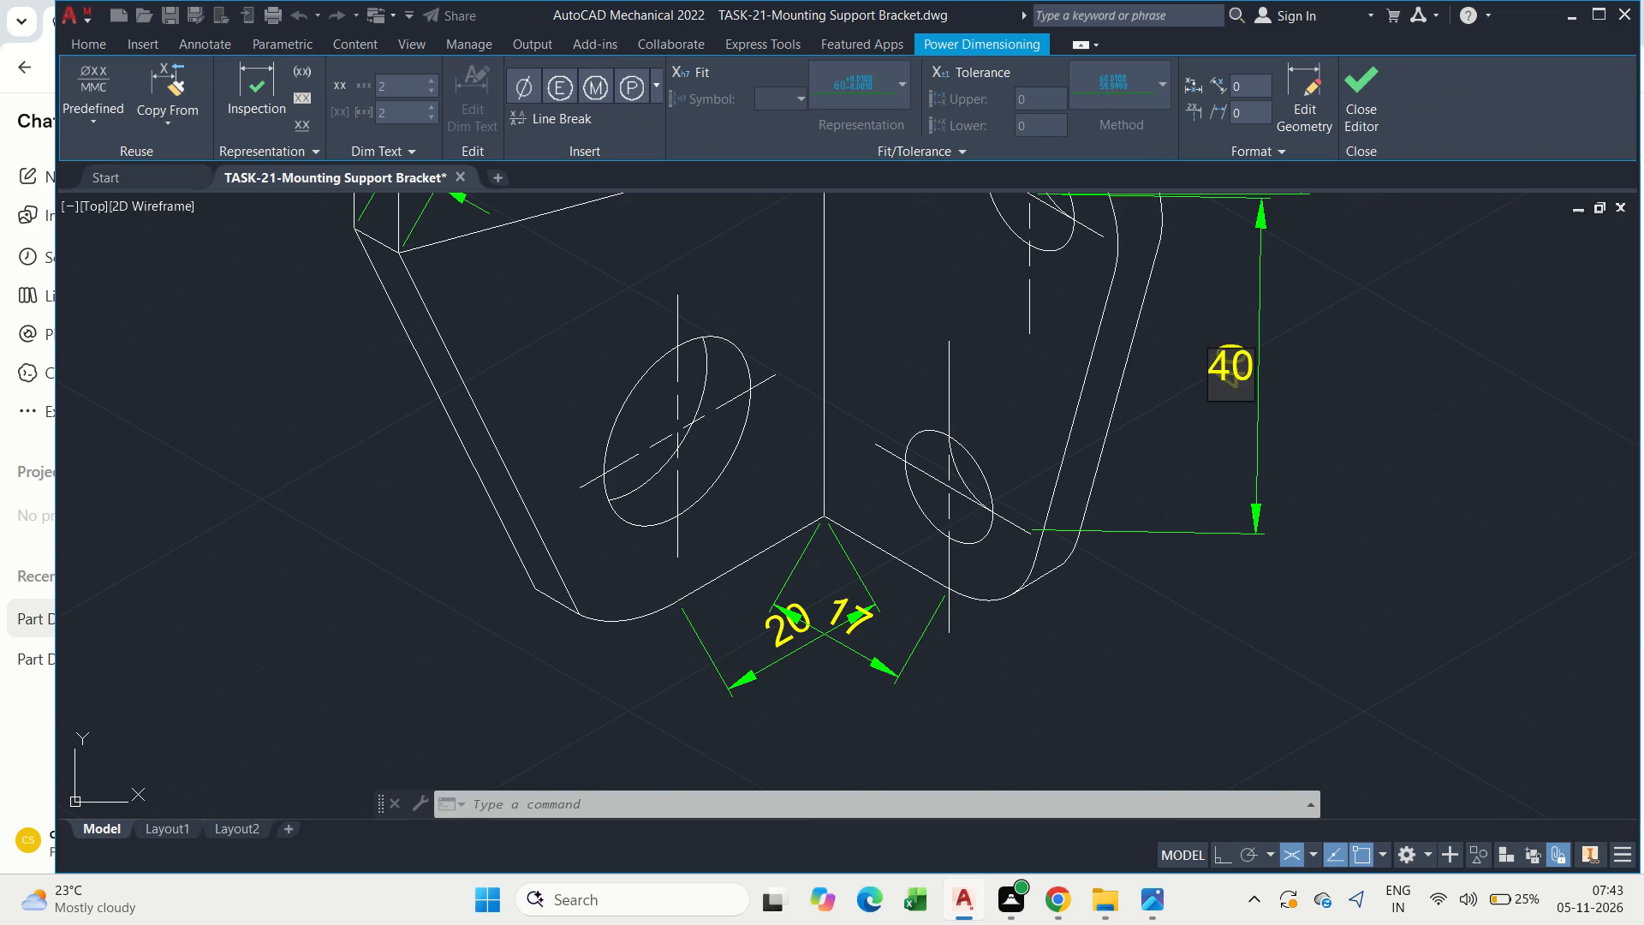
key("Return")
scroll(1230, 392, "down", 2)
middle_click_drag(1229, 393, 1230, 446)
key("Escape")
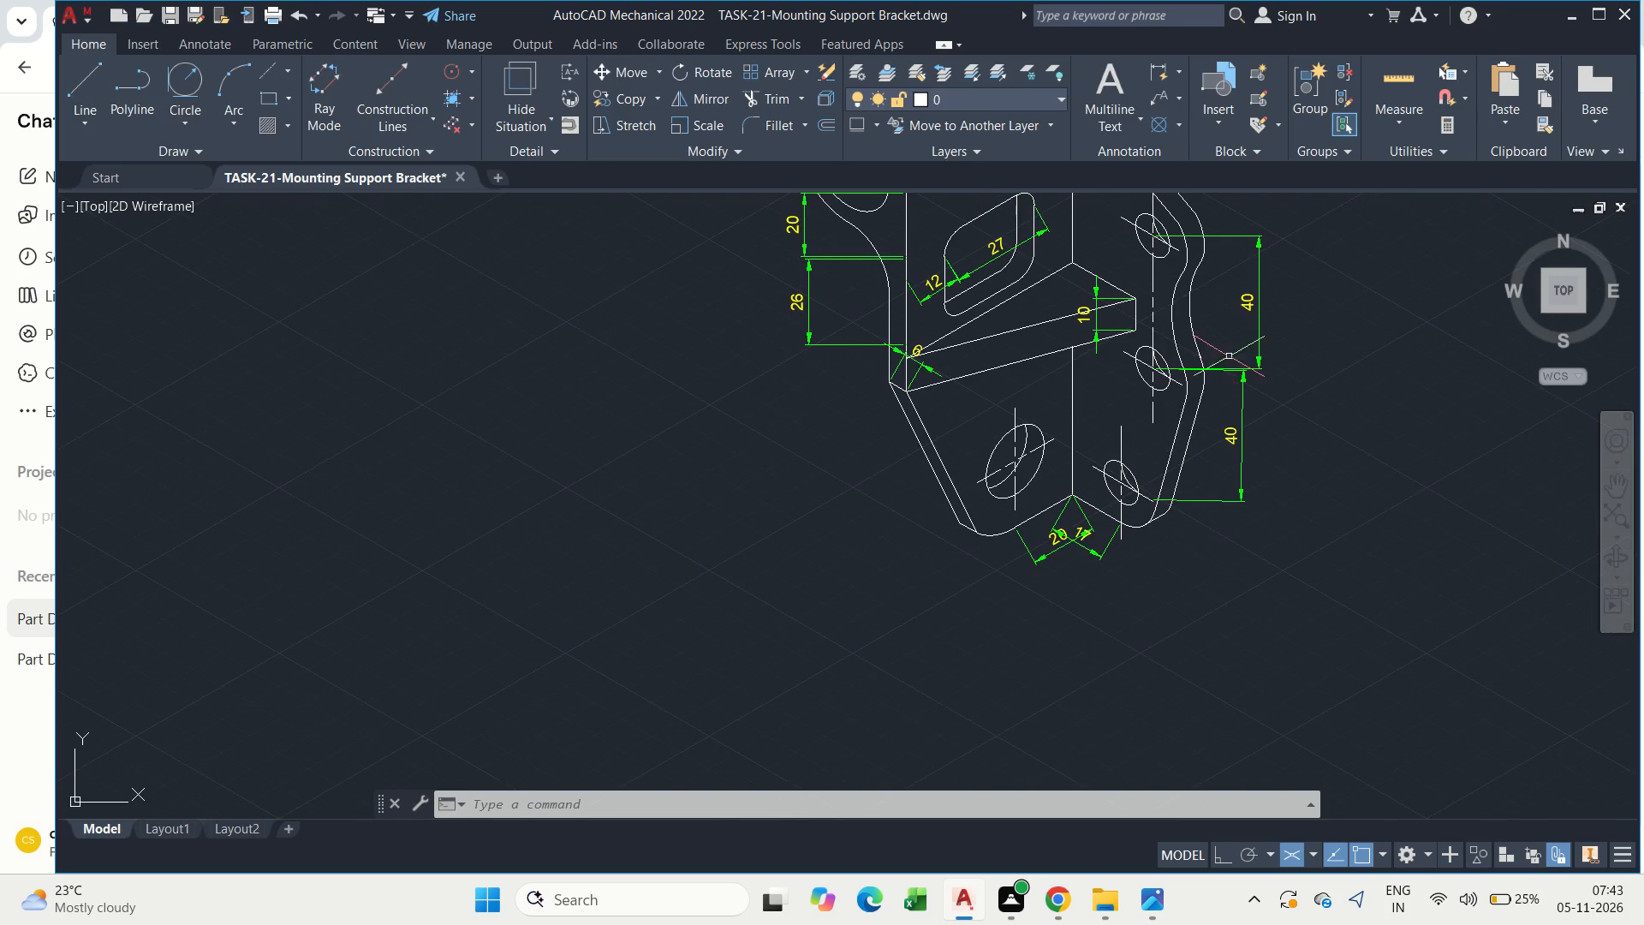
Dimension the slot's depth between the lower ends of its two upright edges nearest the side plate, placing it across the slot.
scroll(1233, 325, "up", 2)
scroll(1240, 302, "down", 2)
middle_click_drag(1246, 358, 1288, 426)
key("Escape")
middle_click_drag(1144, 307, 1185, 377)
key("Escape")
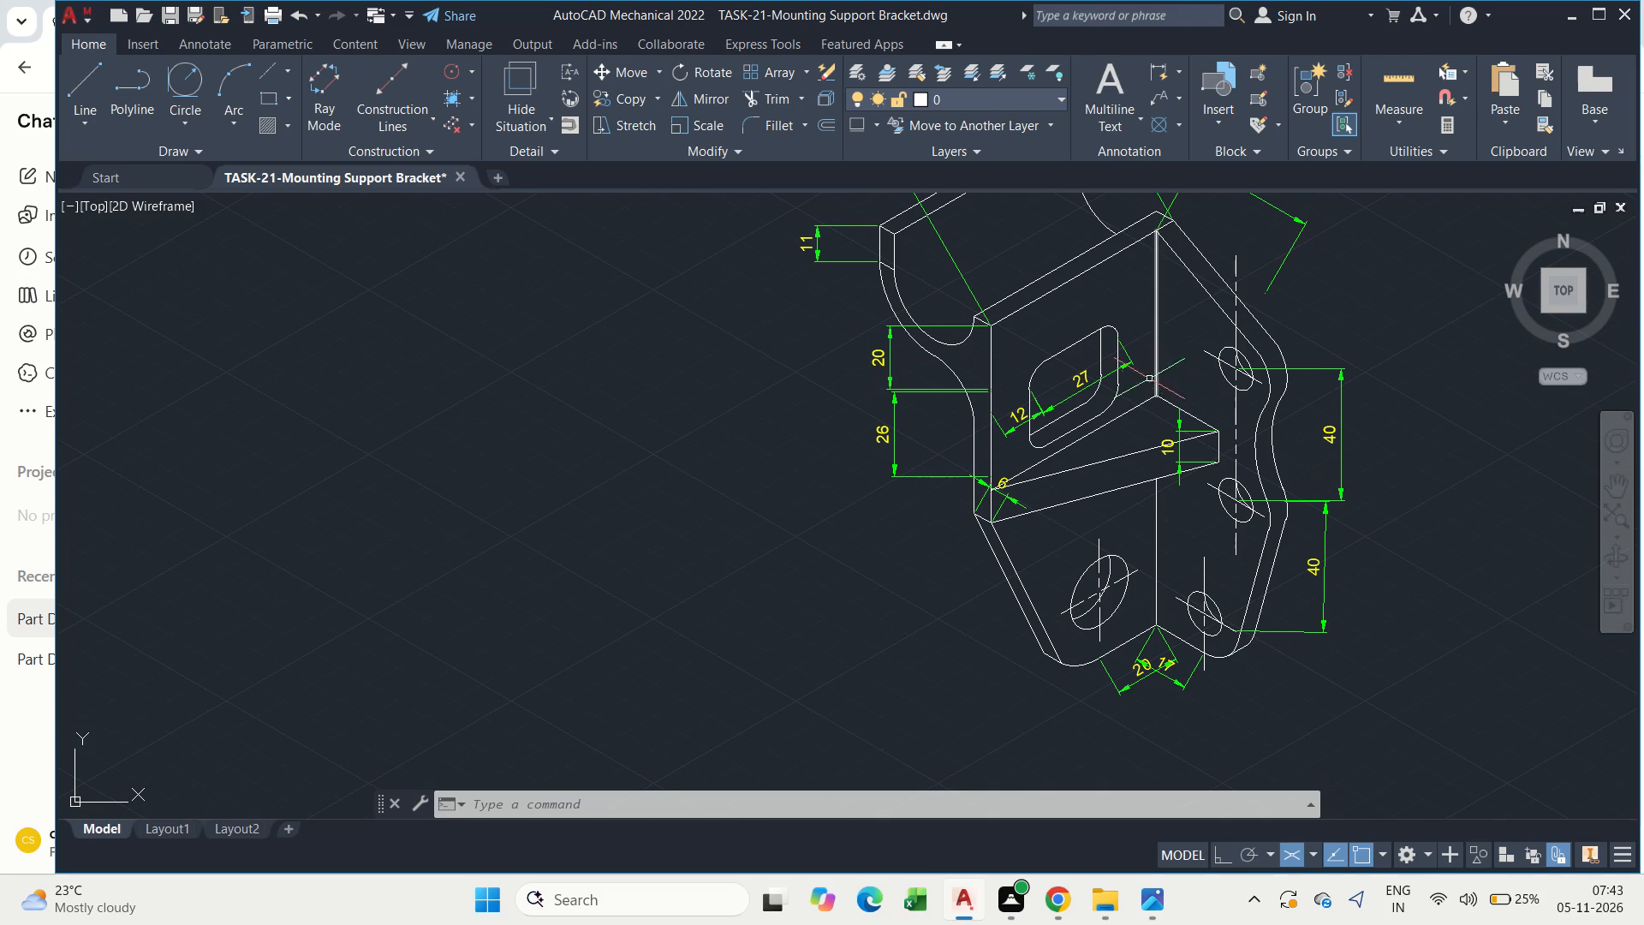
scroll(1051, 397, "up", 3)
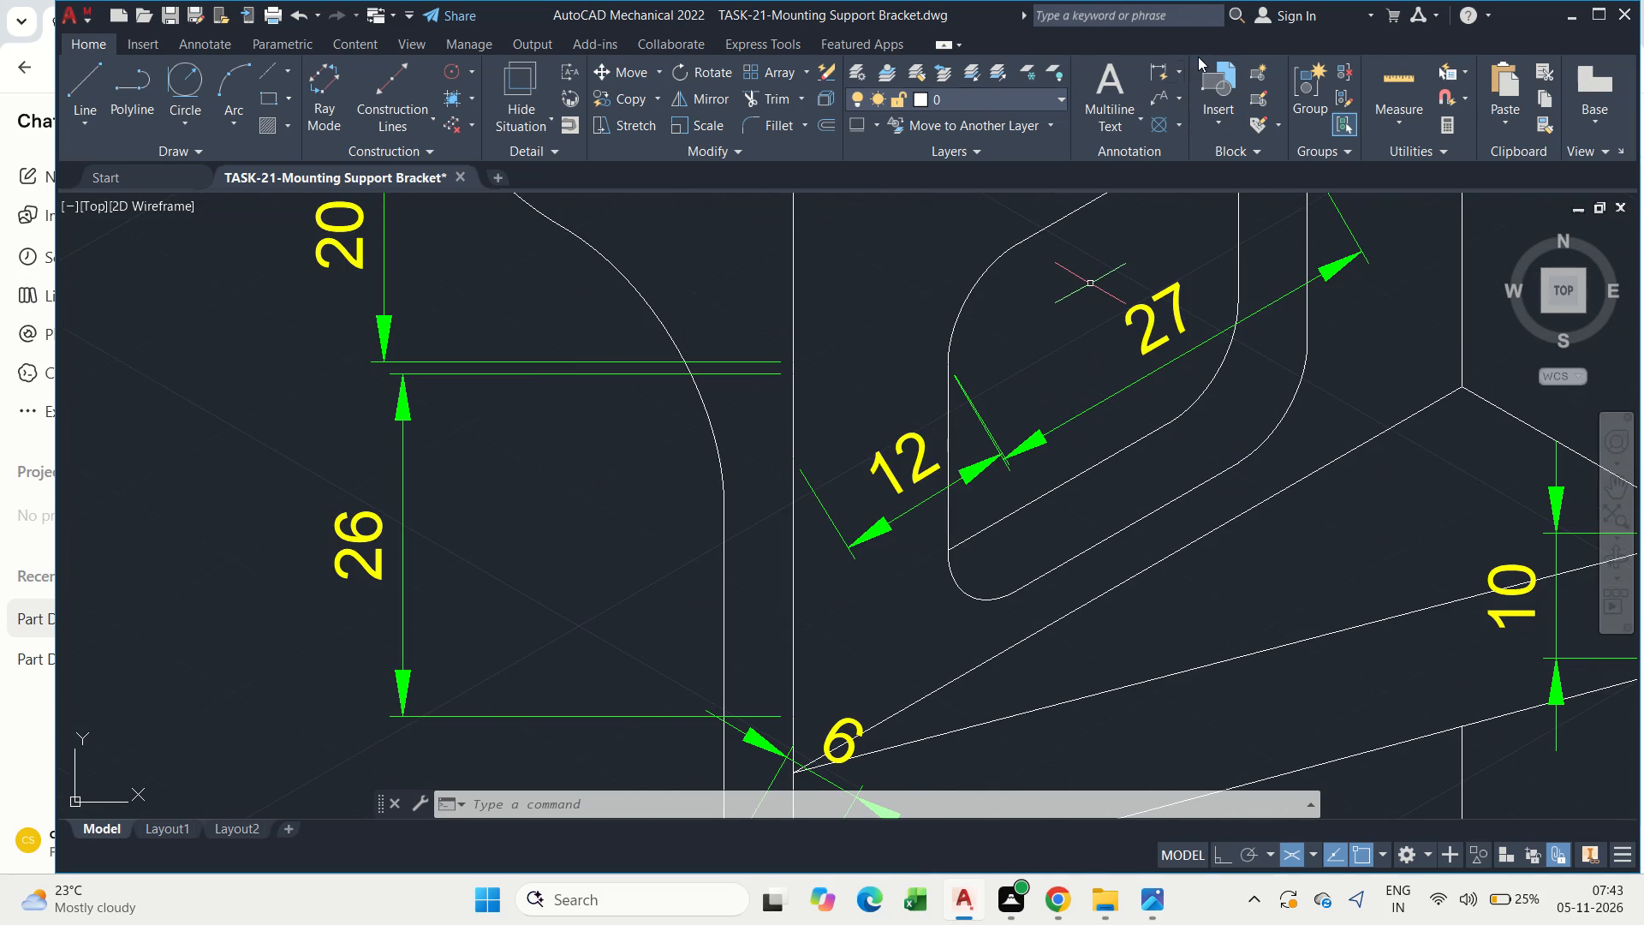
left_click(1166, 64)
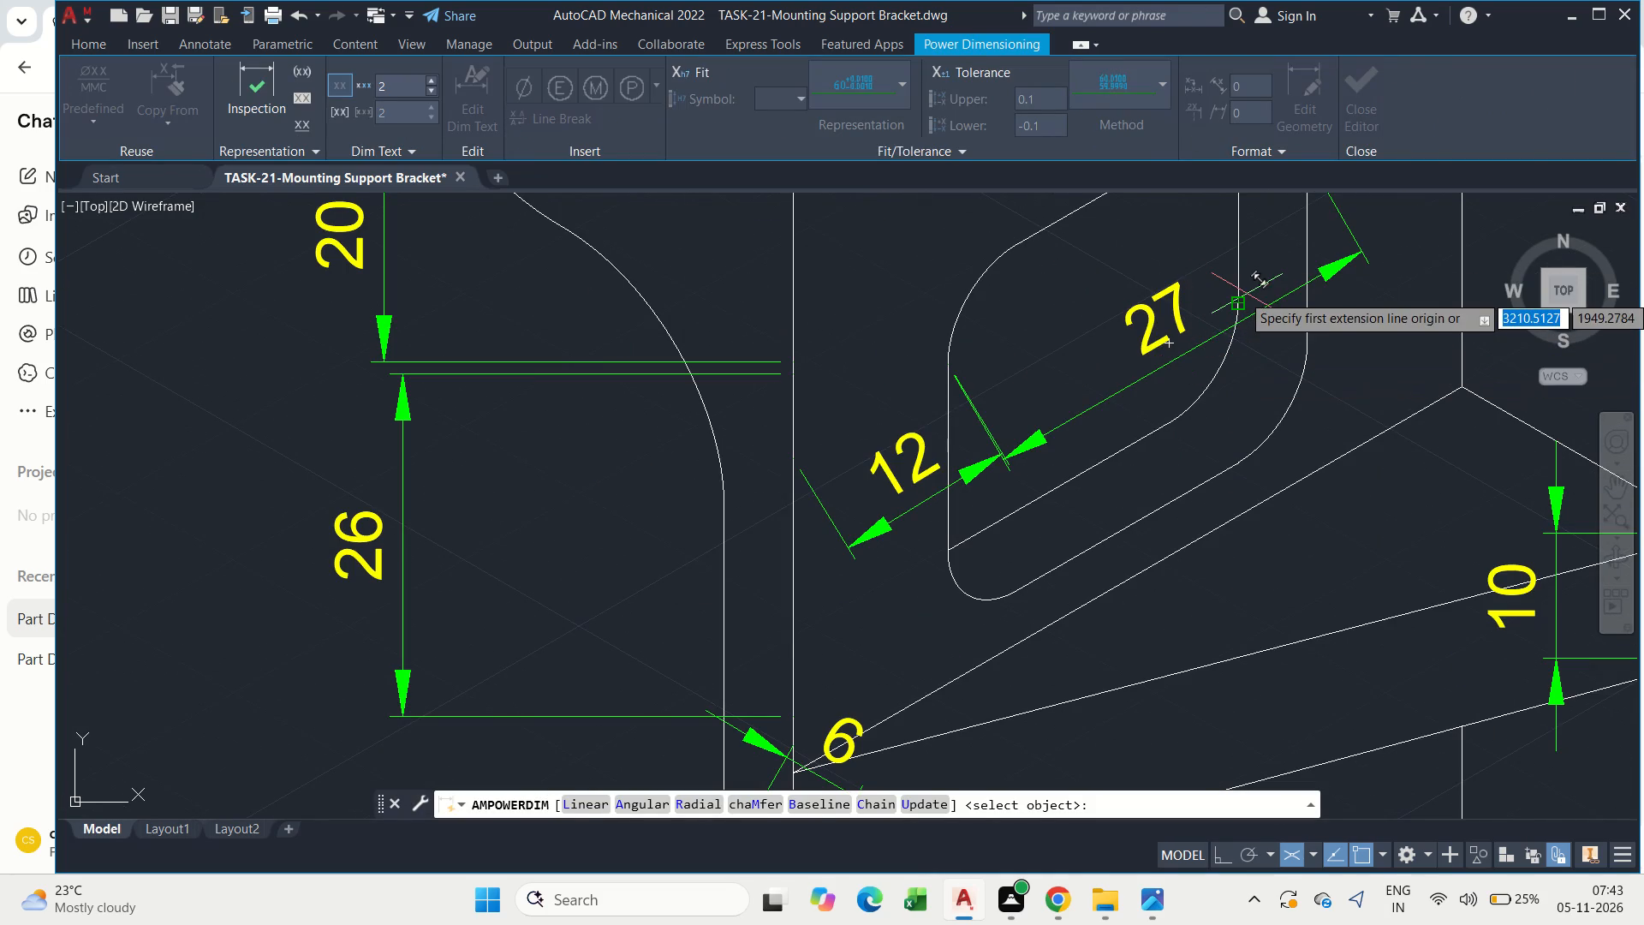
left_click(1247, 294)
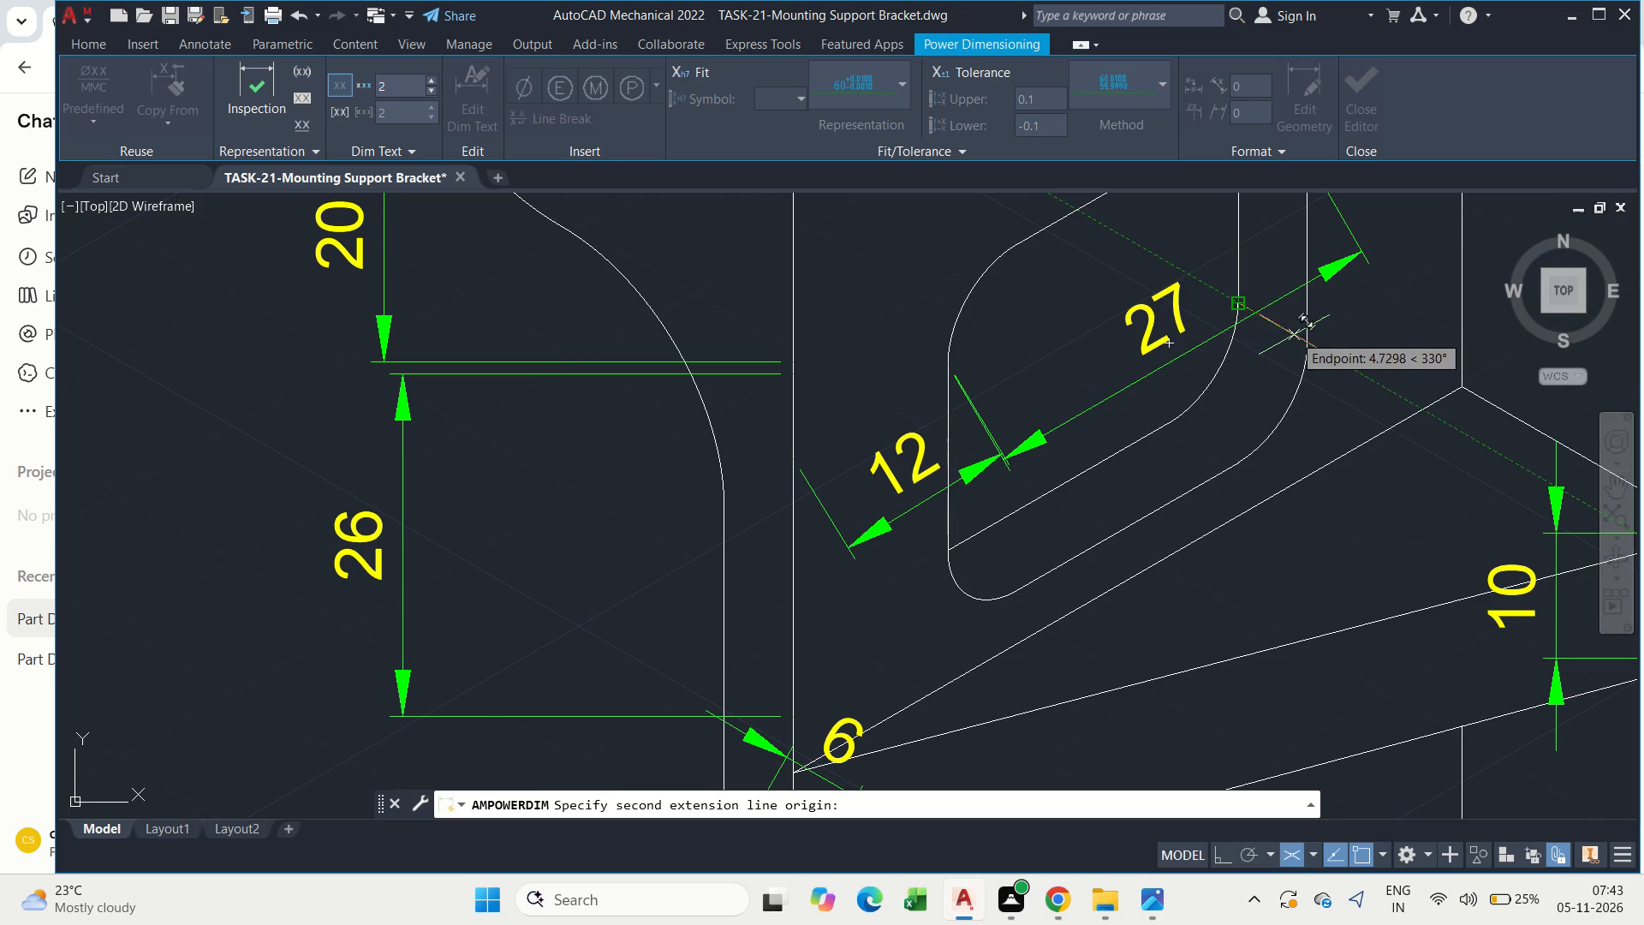
left_click(1301, 339)
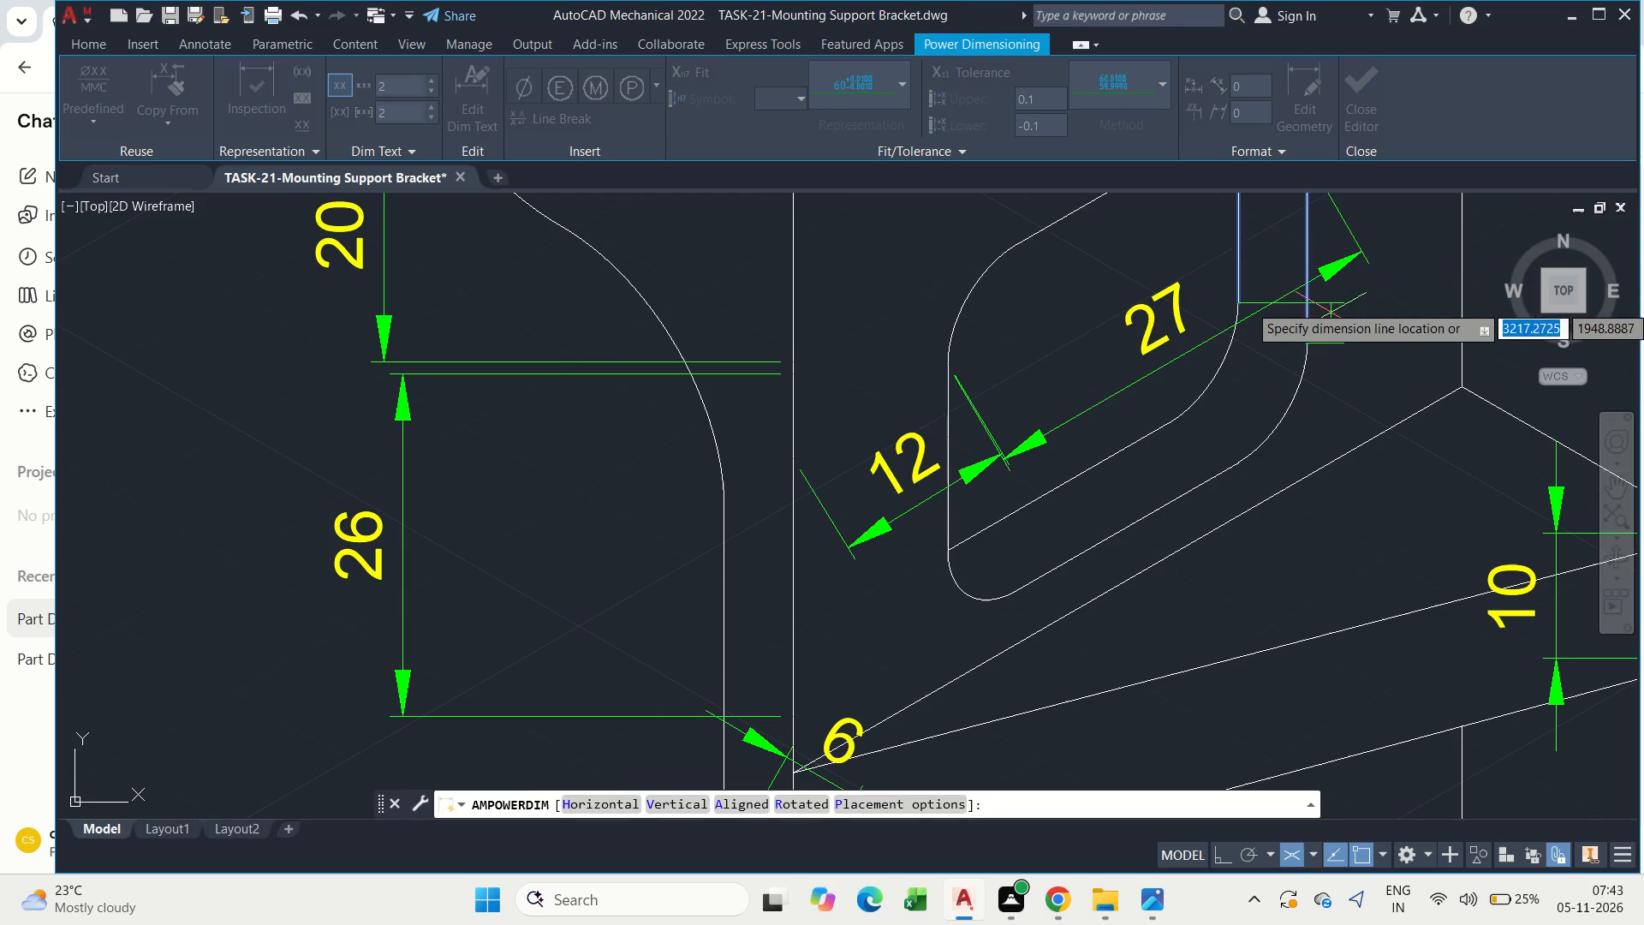
left_click(1299, 275)
left_click(1278, 423)
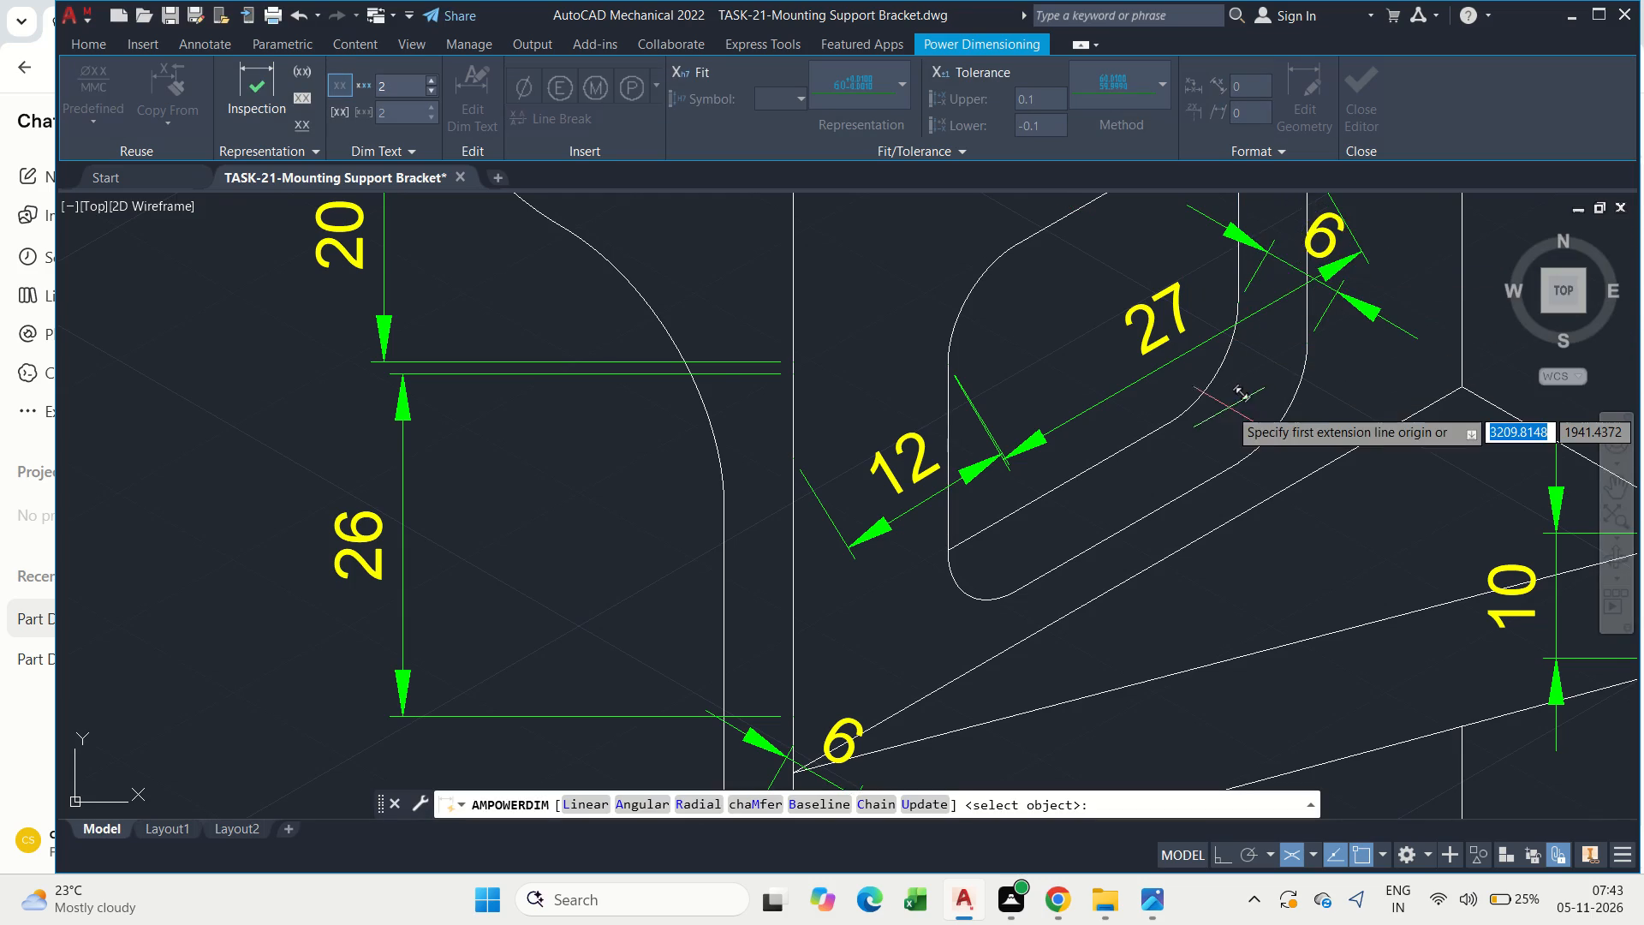
scroll(1229, 408, "down", 1)
key("Escape")
key("Escape")
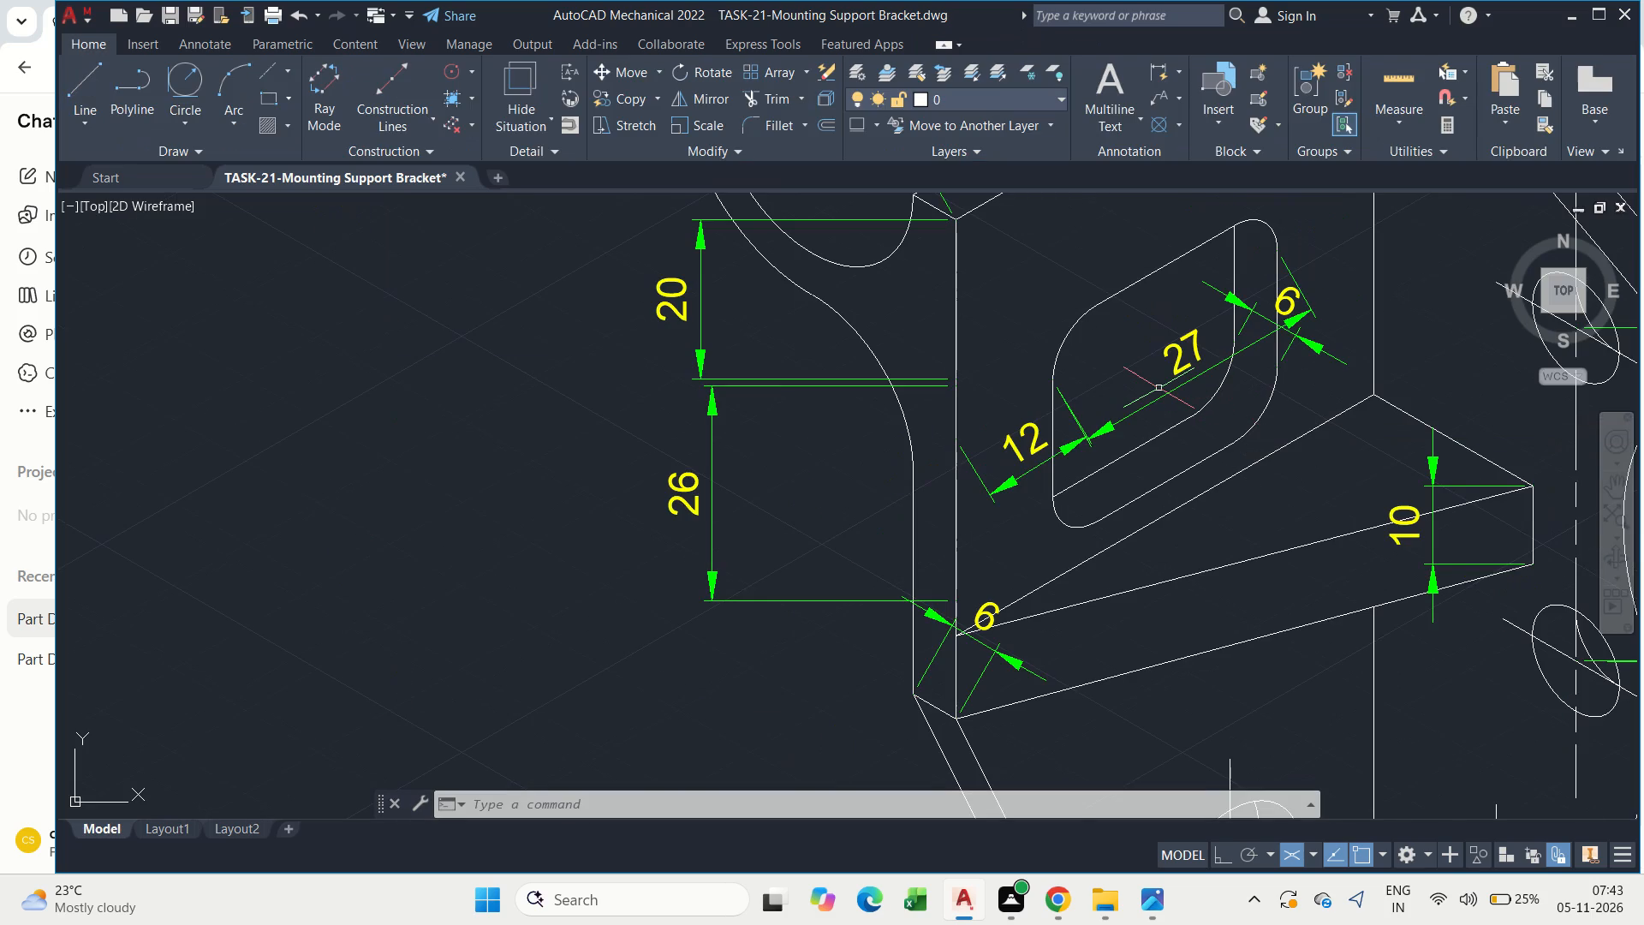
Dimension the slotted plate's overall height from its outer upper corner to the extension of its sloping bottom edge, outside the 20 and 26 dimensions.
middle_click_drag(1213, 585, 1141, 505)
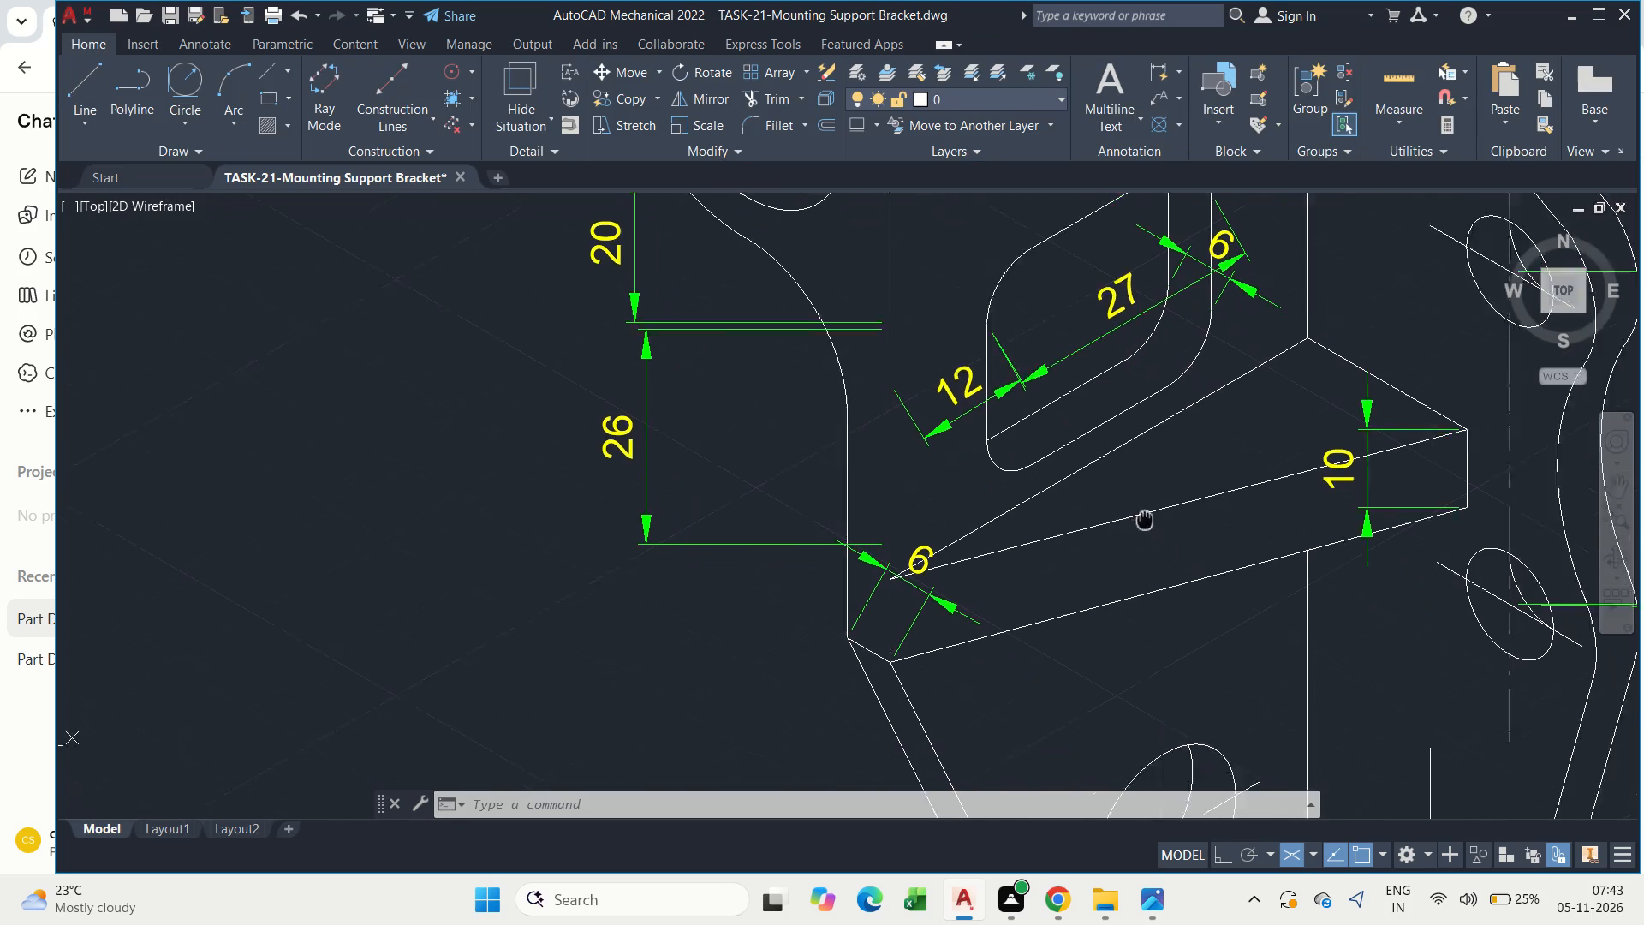
middle_click_drag(1141, 505, 1132, 427)
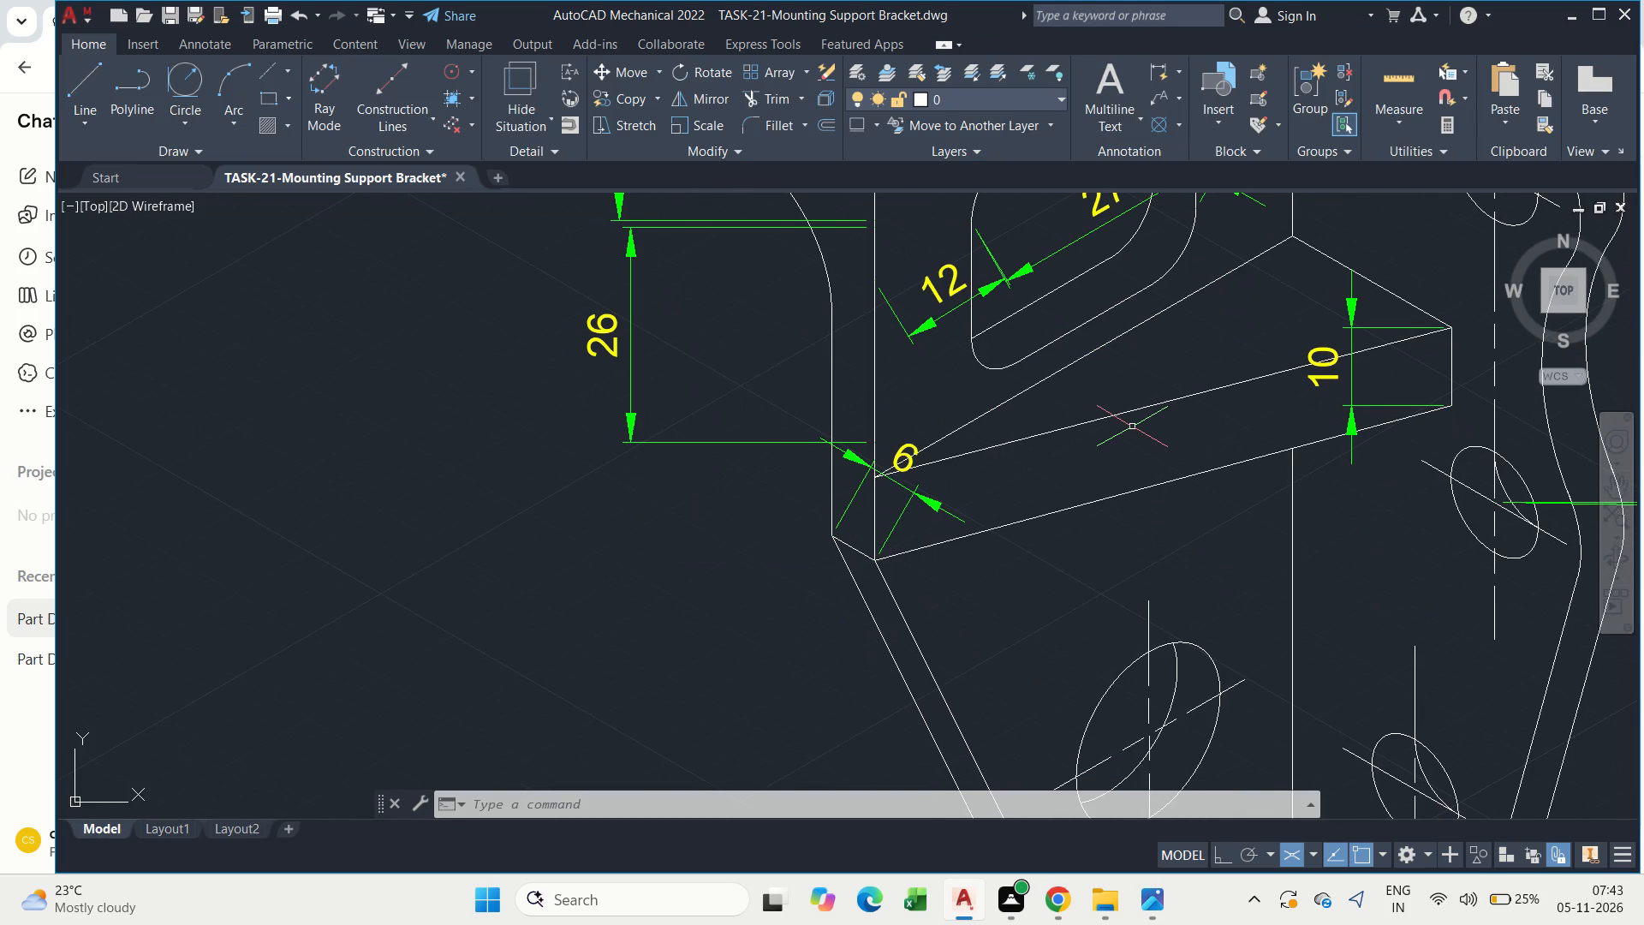
scroll(1132, 427, "down", 1)
middle_click_drag(1132, 427, 1040, 325)
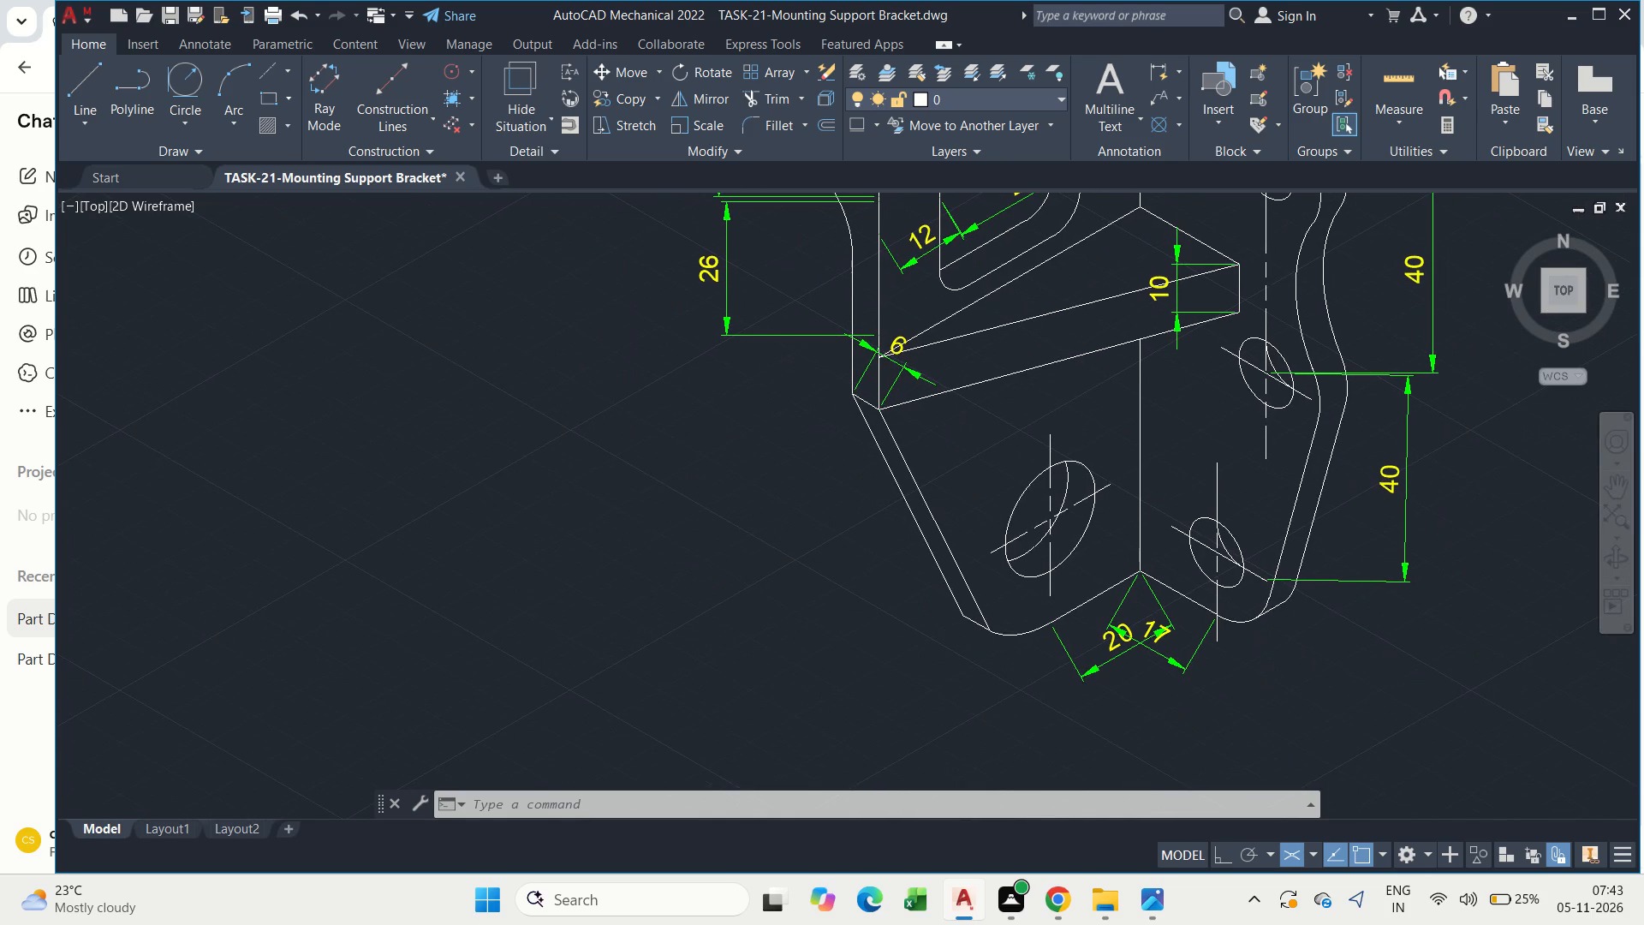
key("Escape")
left_click(1157, 66)
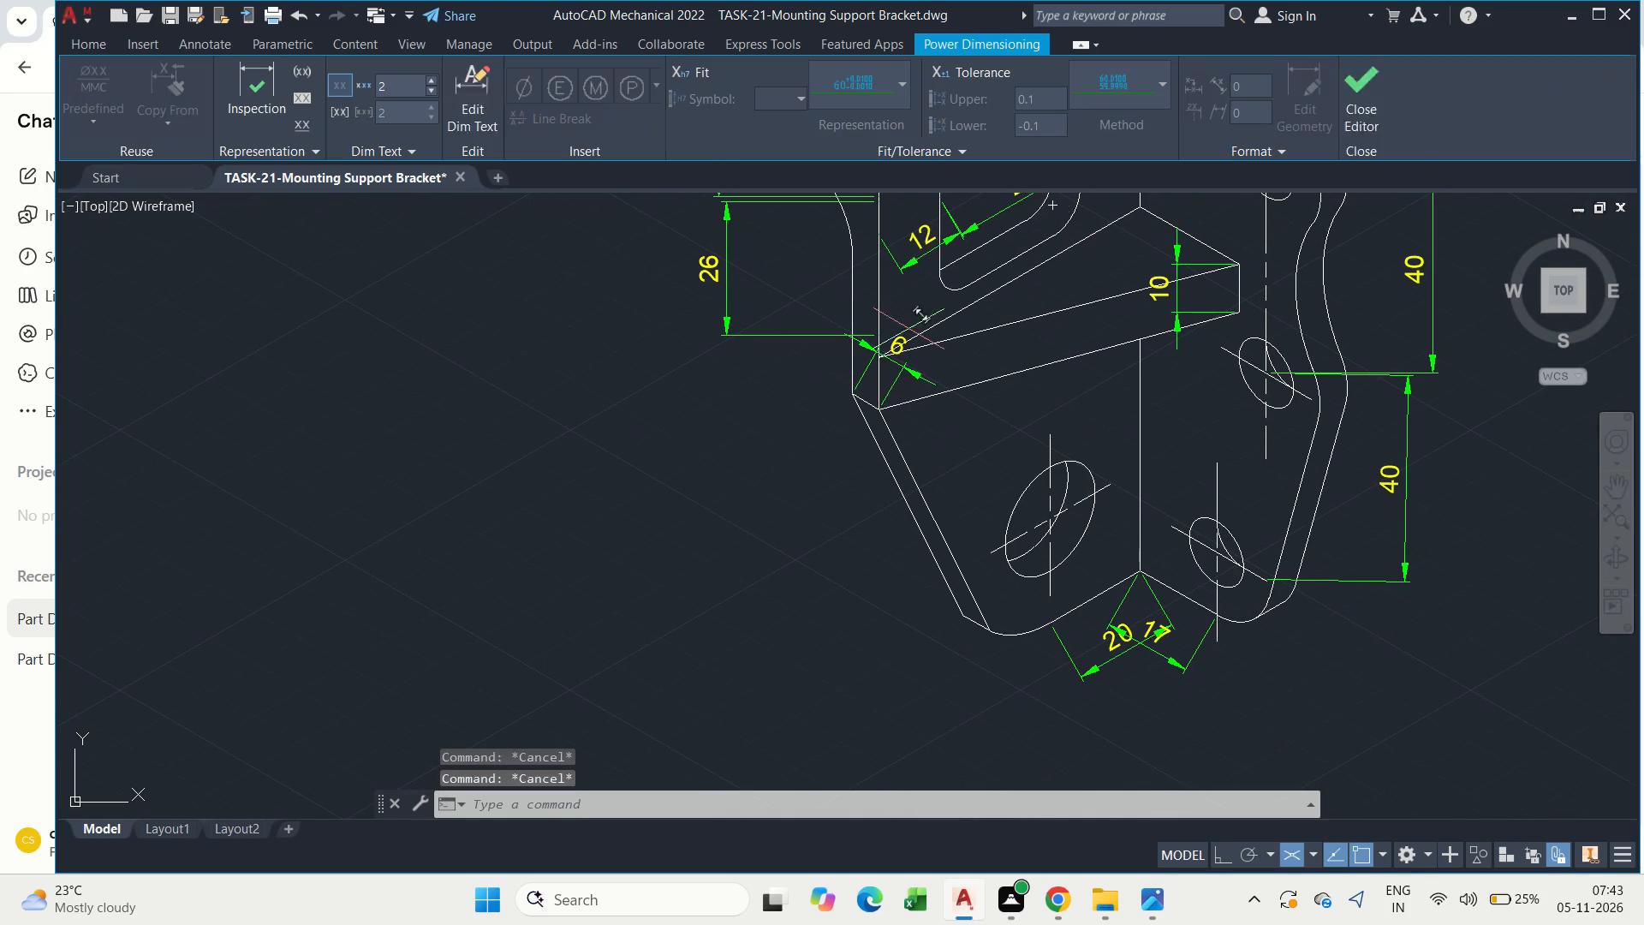
scroll(846, 374, "down", 1)
middle_click_drag(870, 243, 883, 283)
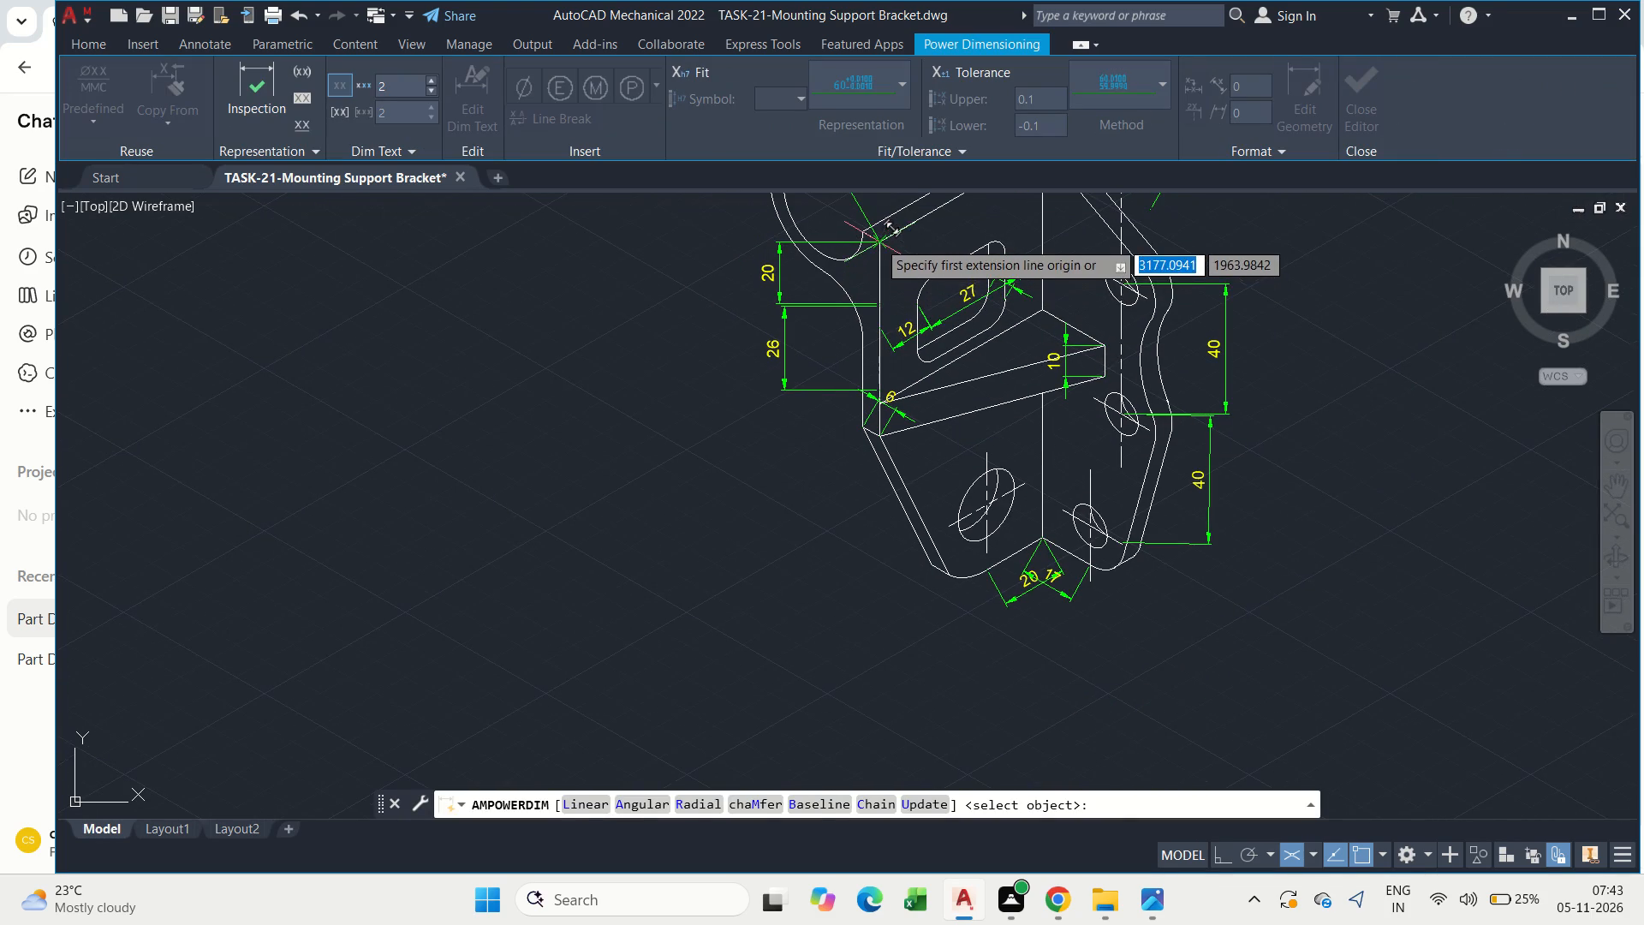
left_click(877, 241)
scroll(916, 569, "up", 2)
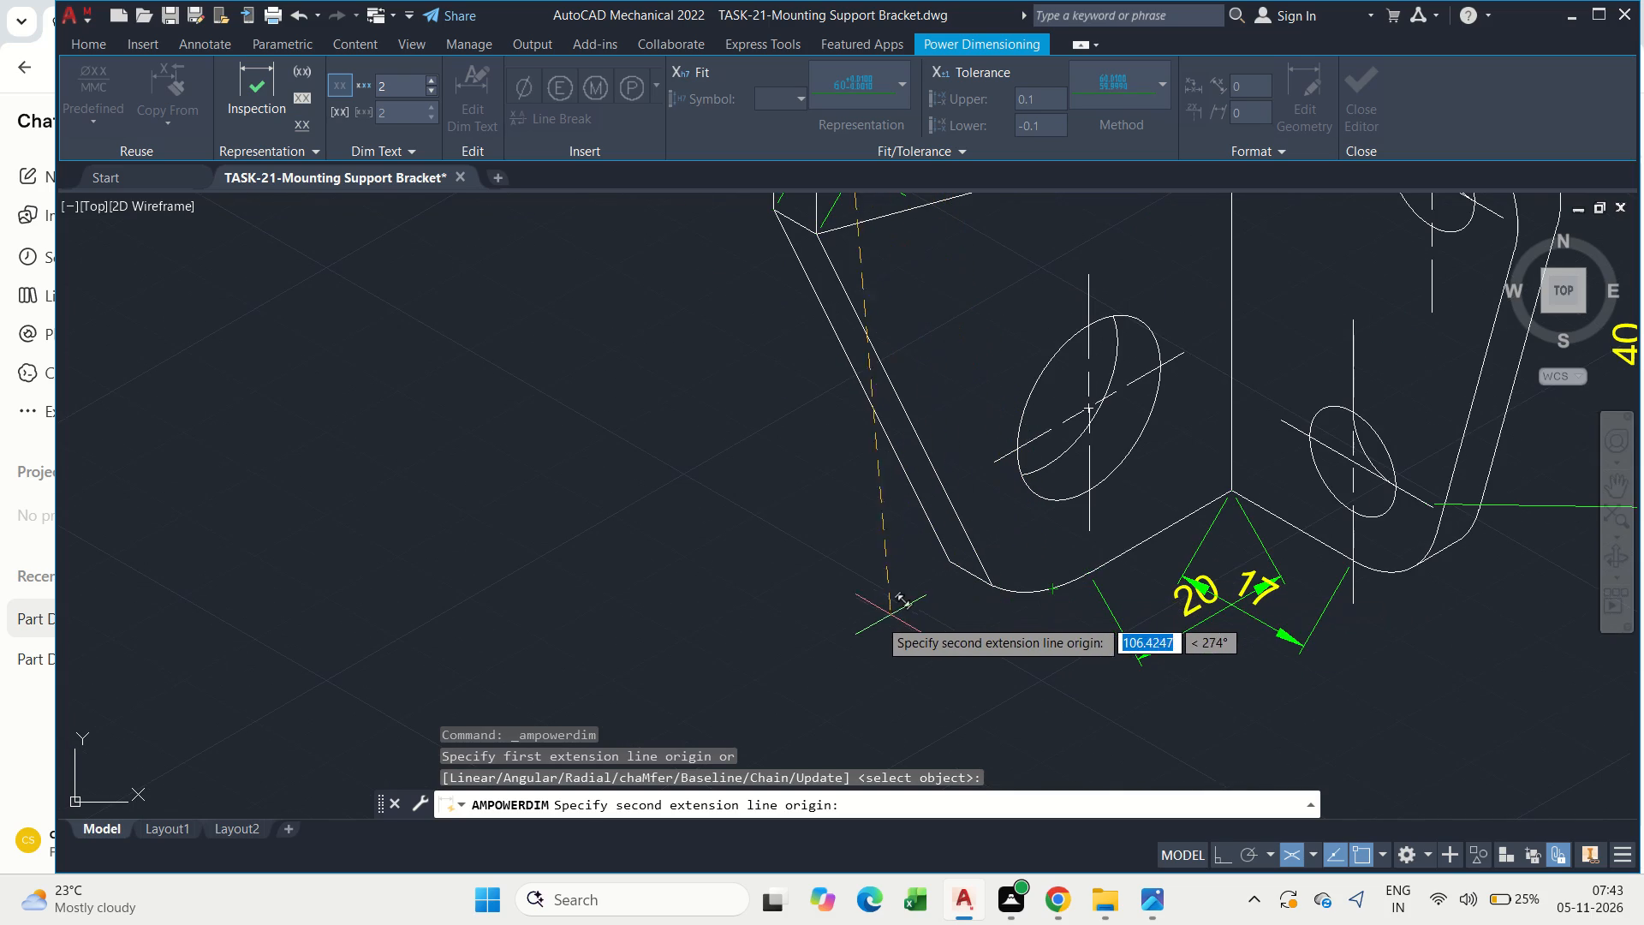
scroll(872, 621, "down", 3)
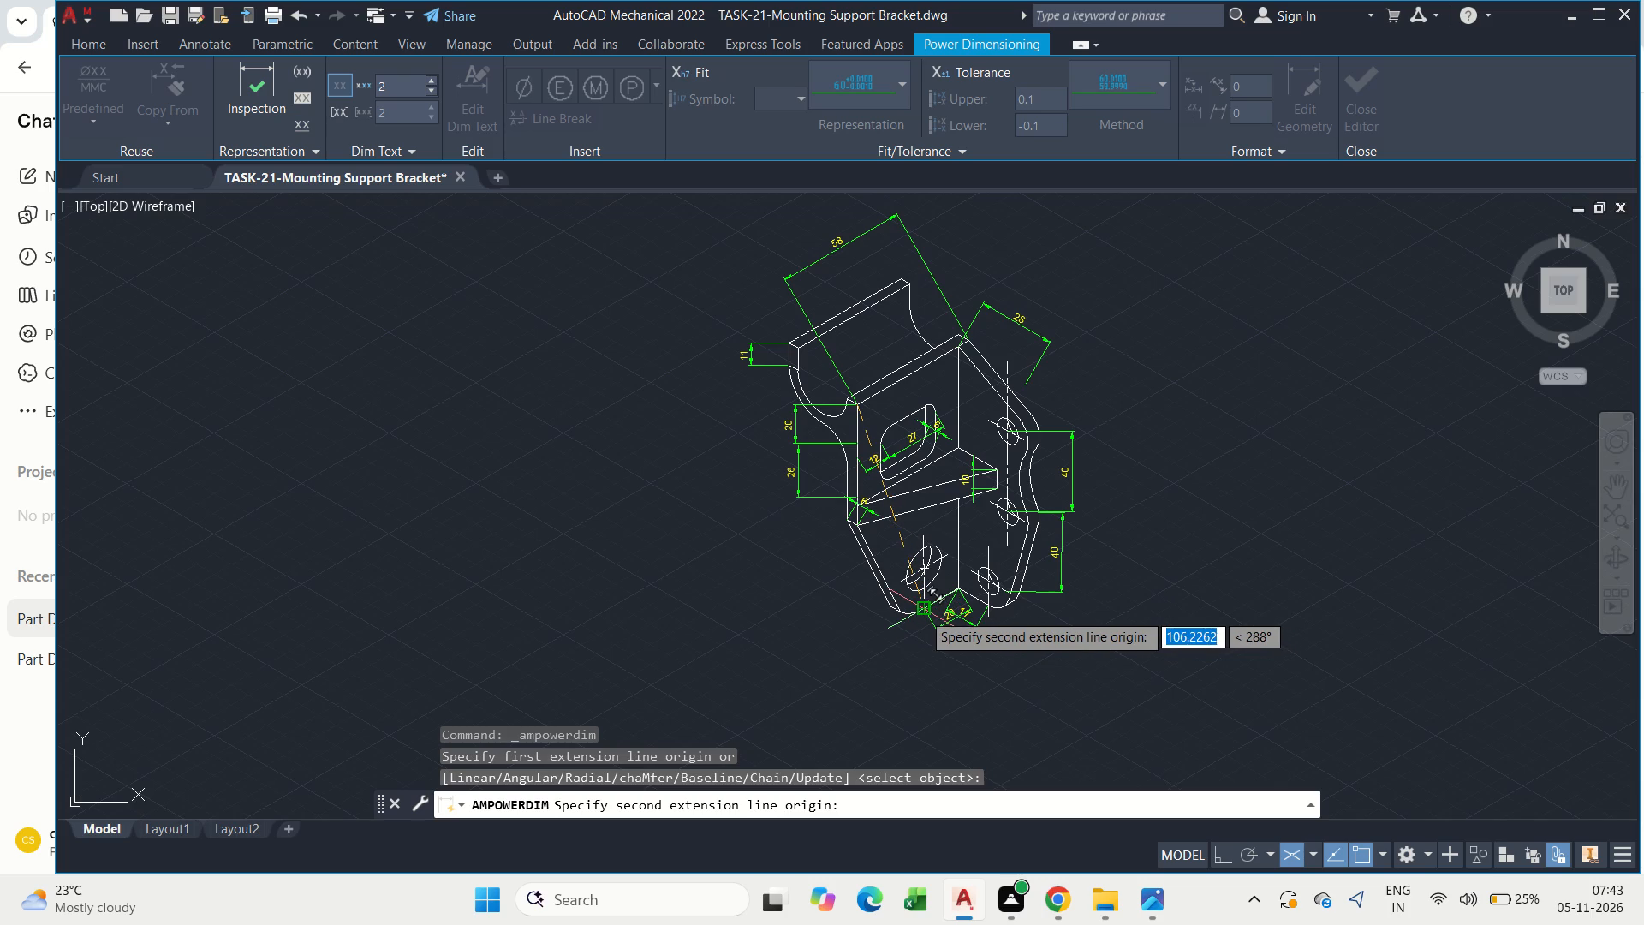
left_click(868, 636)
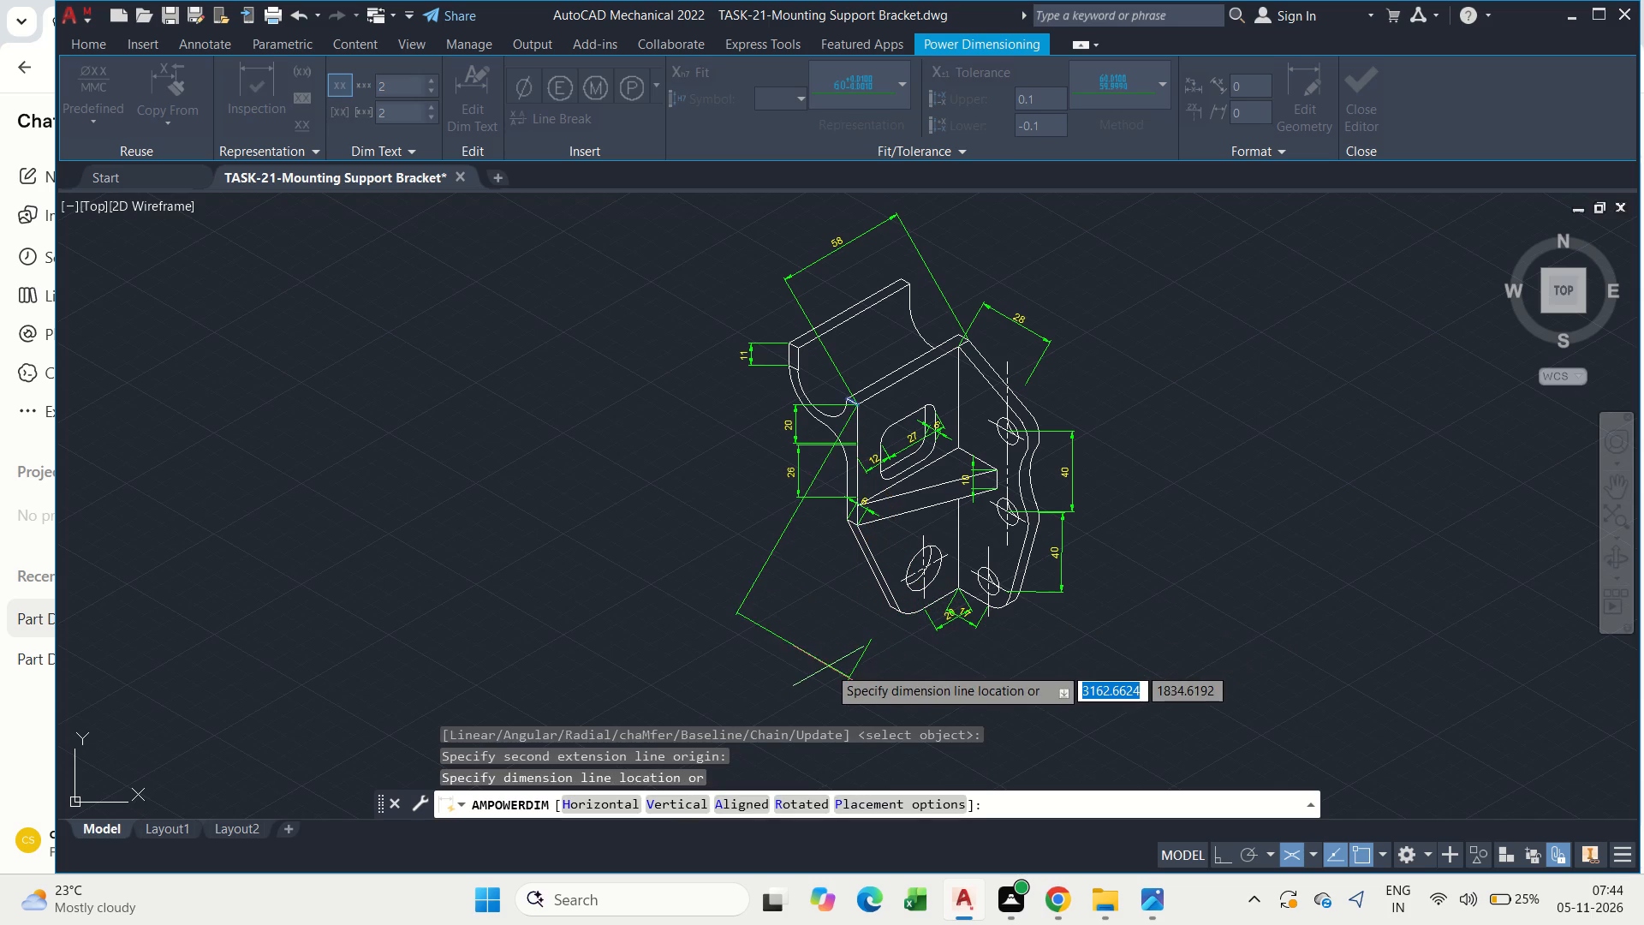
left_click(752, 576)
Override the text of the overall plate height dimension with 110.
scroll(820, 576, "up", 1)
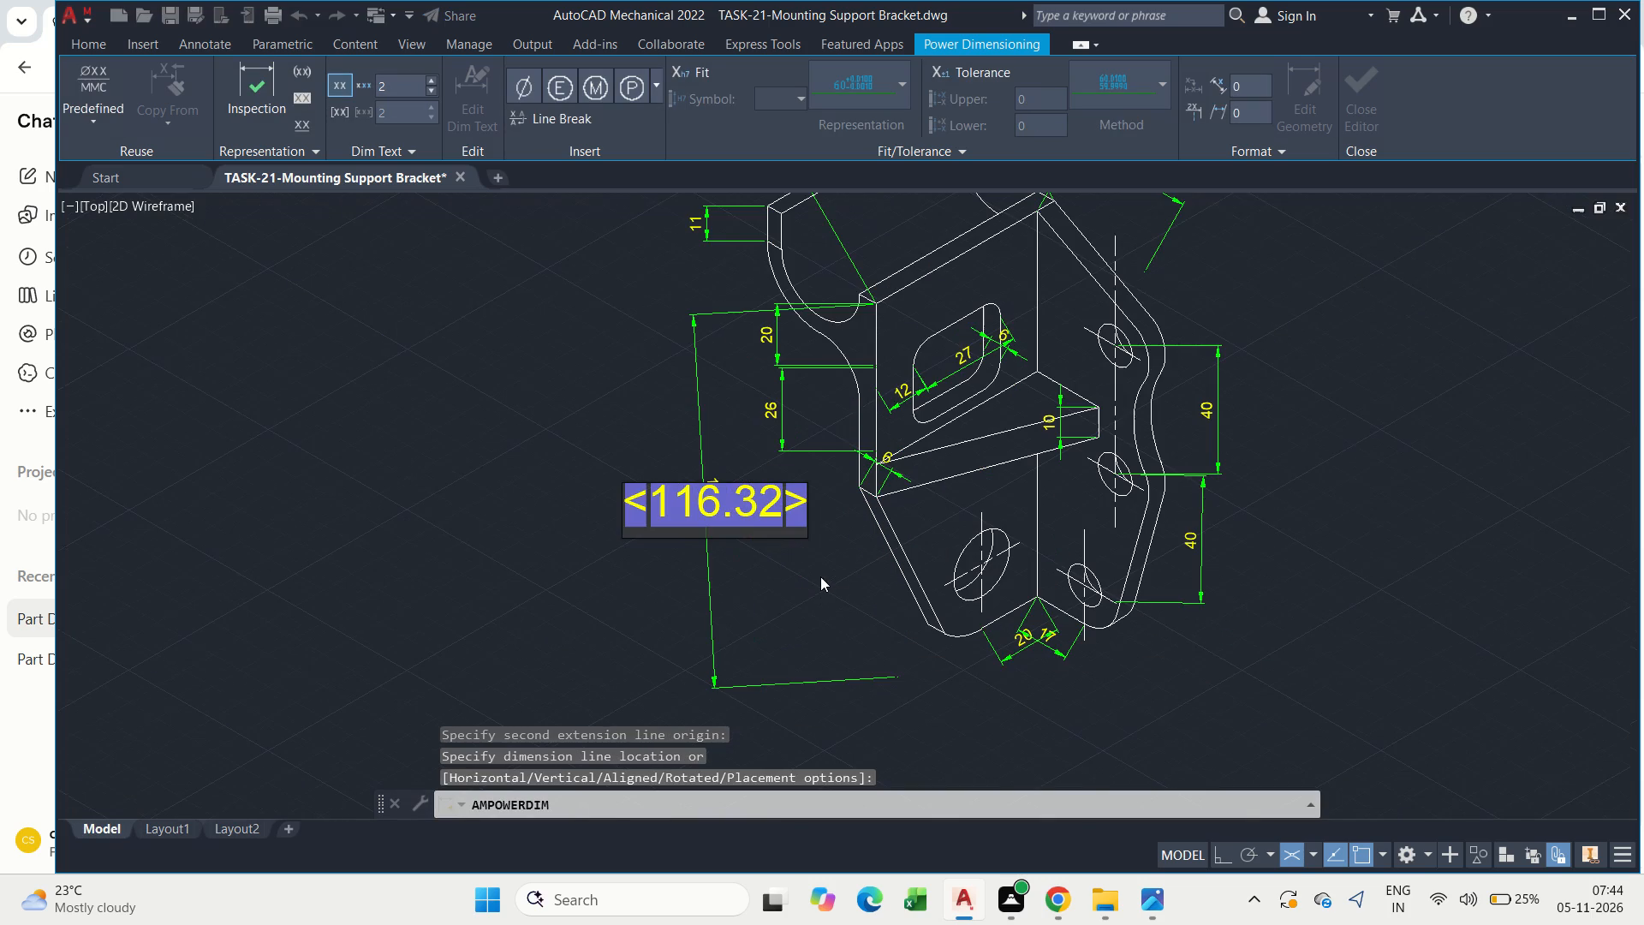
key("BackSpace")
type("110")
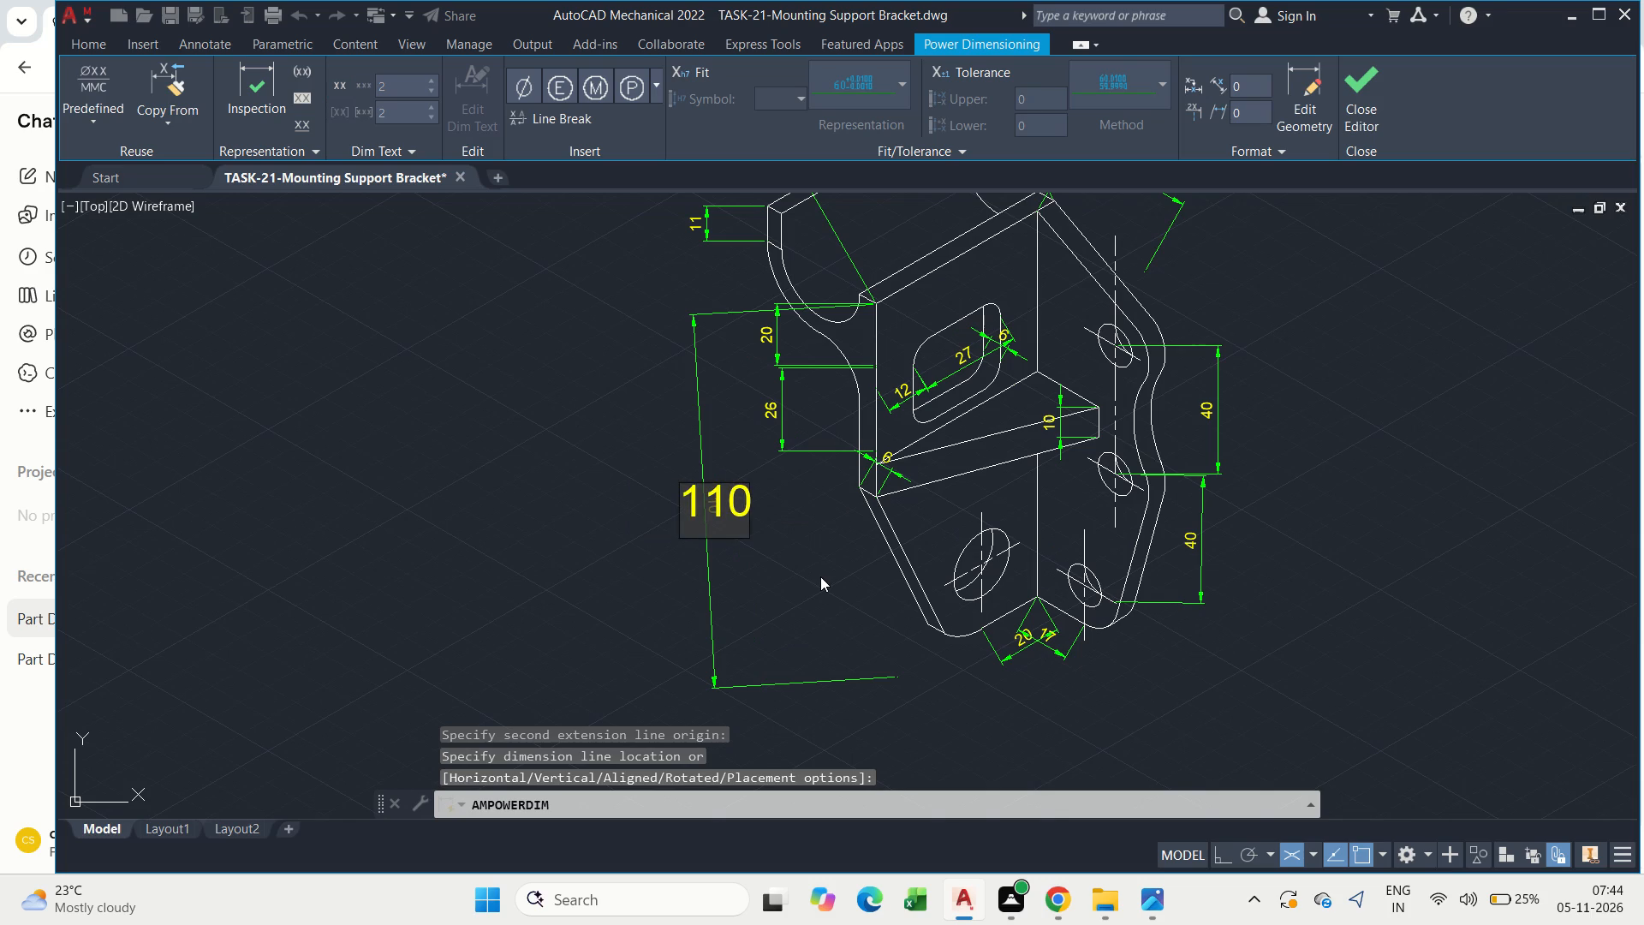
left_click(876, 686)
key("Escape")
Save the drawing.
scroll(867, 671, "down", 1)
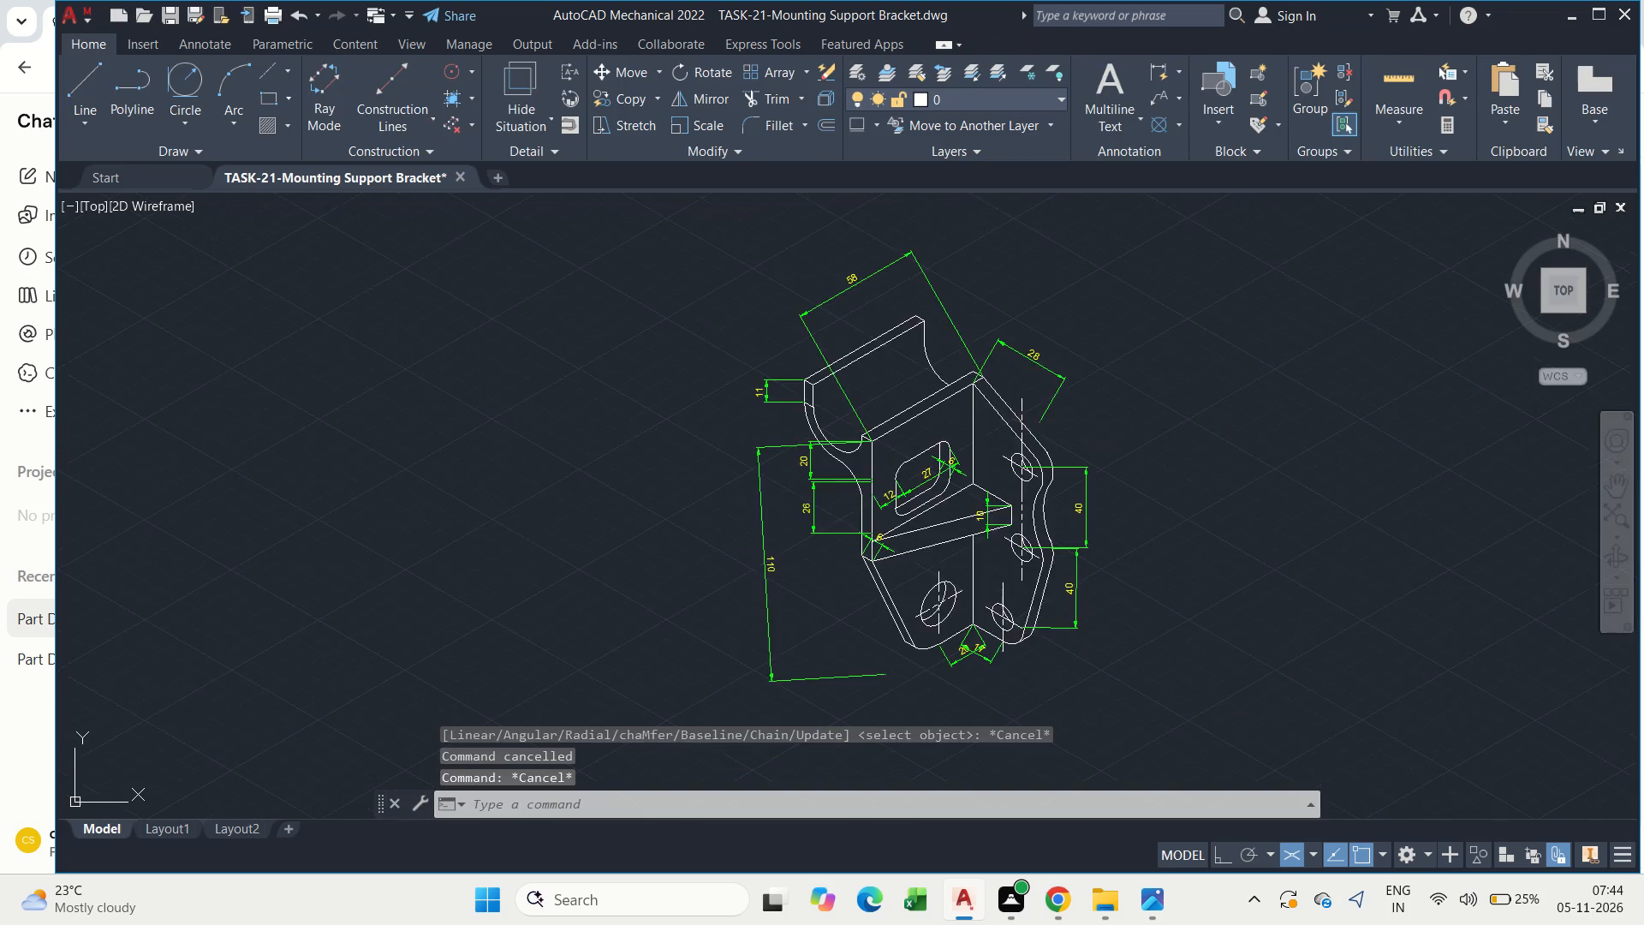
scroll(862, 677, "up", 2)
key("Escape")
key("ctrl+s")
key("ctrl+s")
key("Escape")
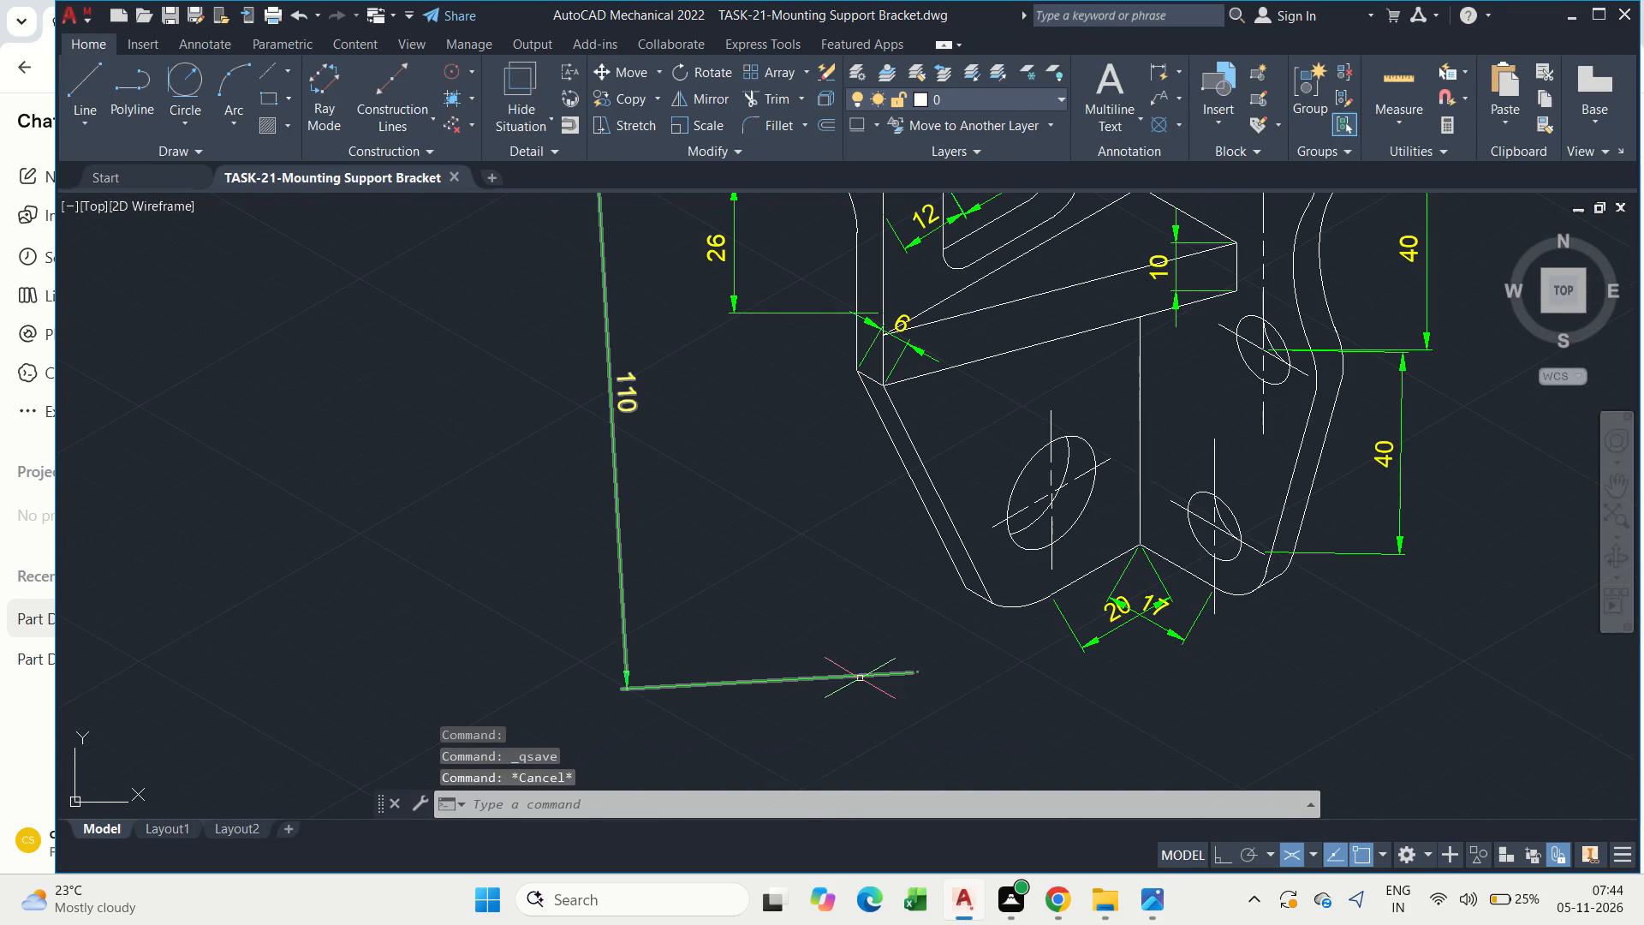
Apply the Oblique dimension edit to the 110, 20 and 26 height dimensions beside the slotted plate.
scroll(824, 504, "down", 1)
middle_click_drag(819, 504, 806, 537)
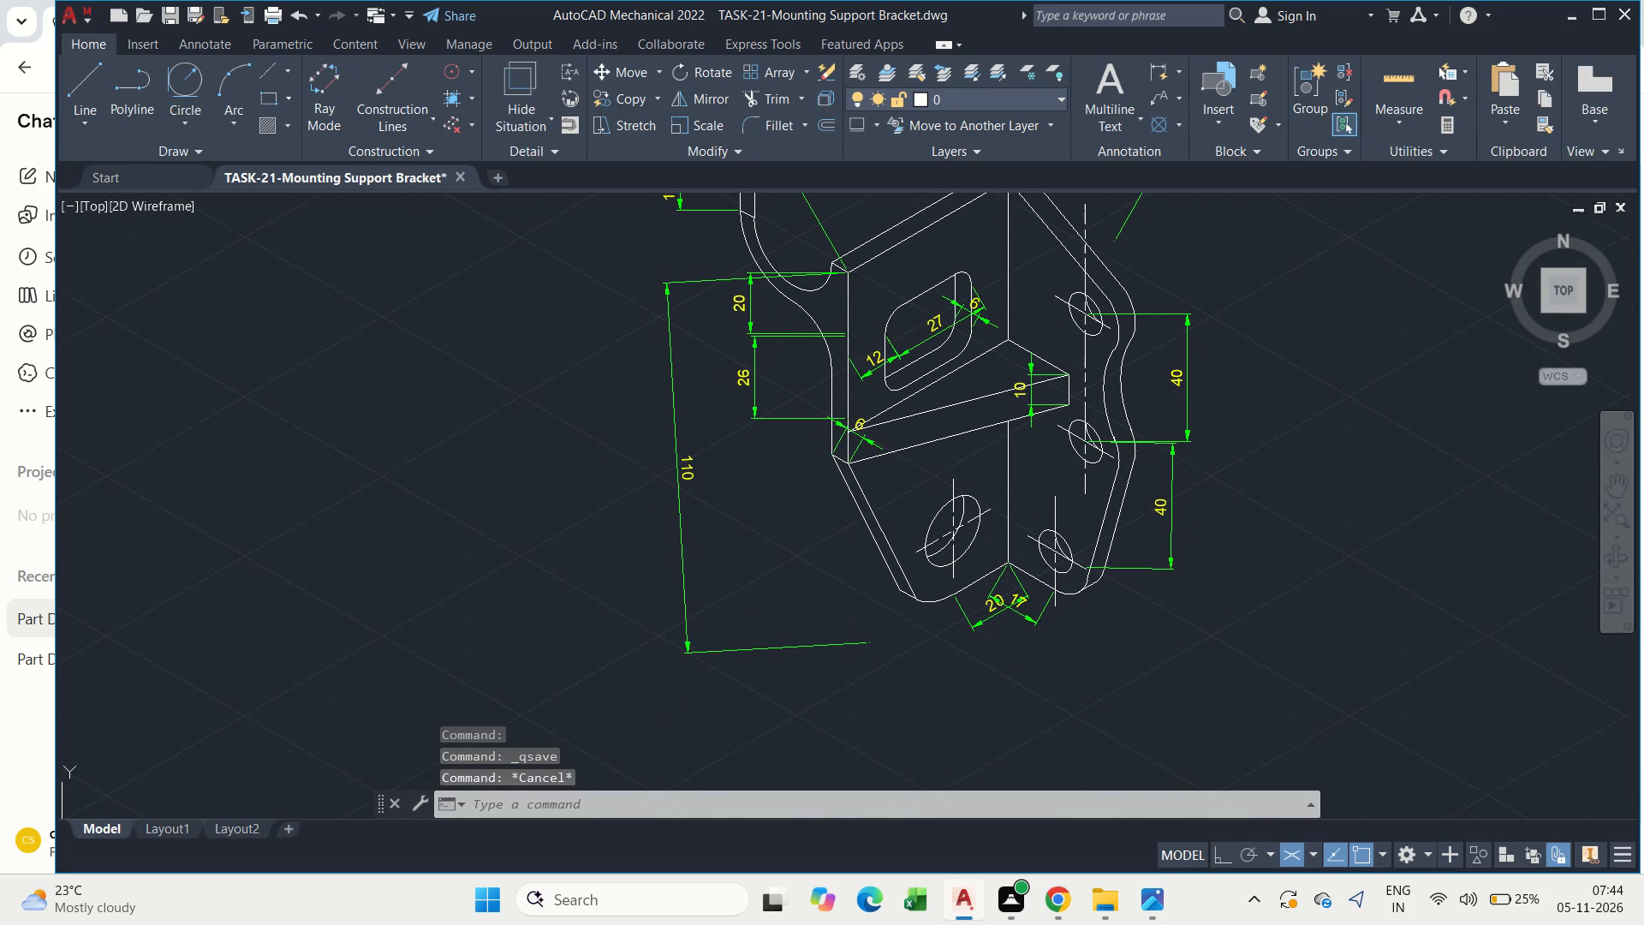
scroll(803, 497, "up", 2)
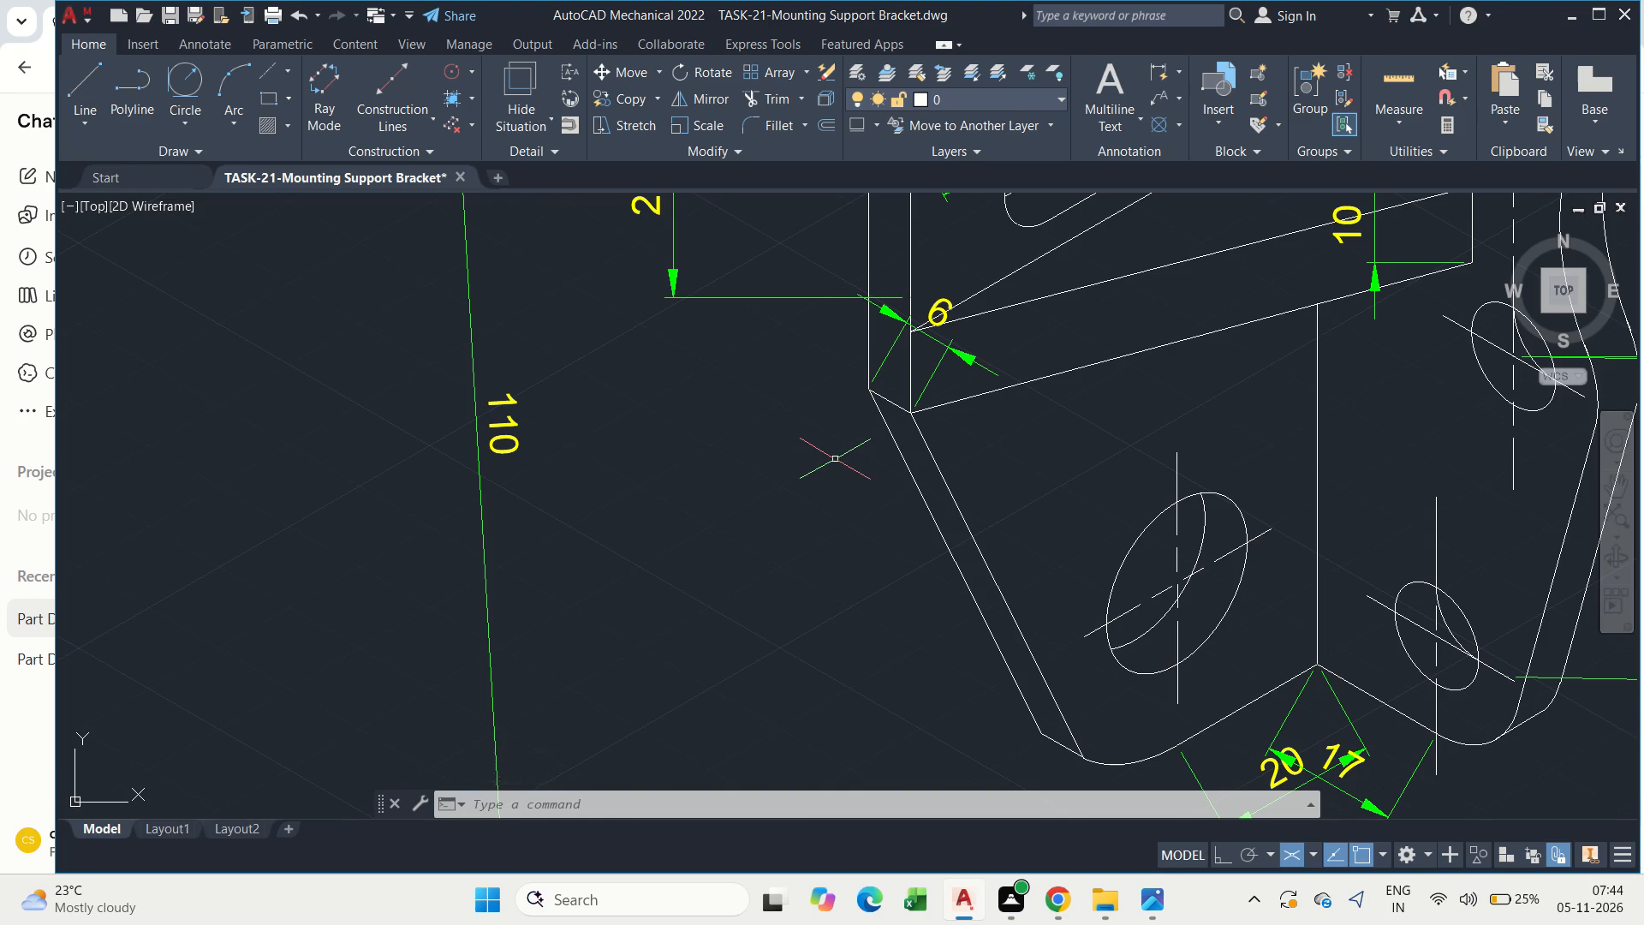
key("Escape")
middle_click_drag(868, 527, 741, 333)
scroll(741, 333, "down", 1)
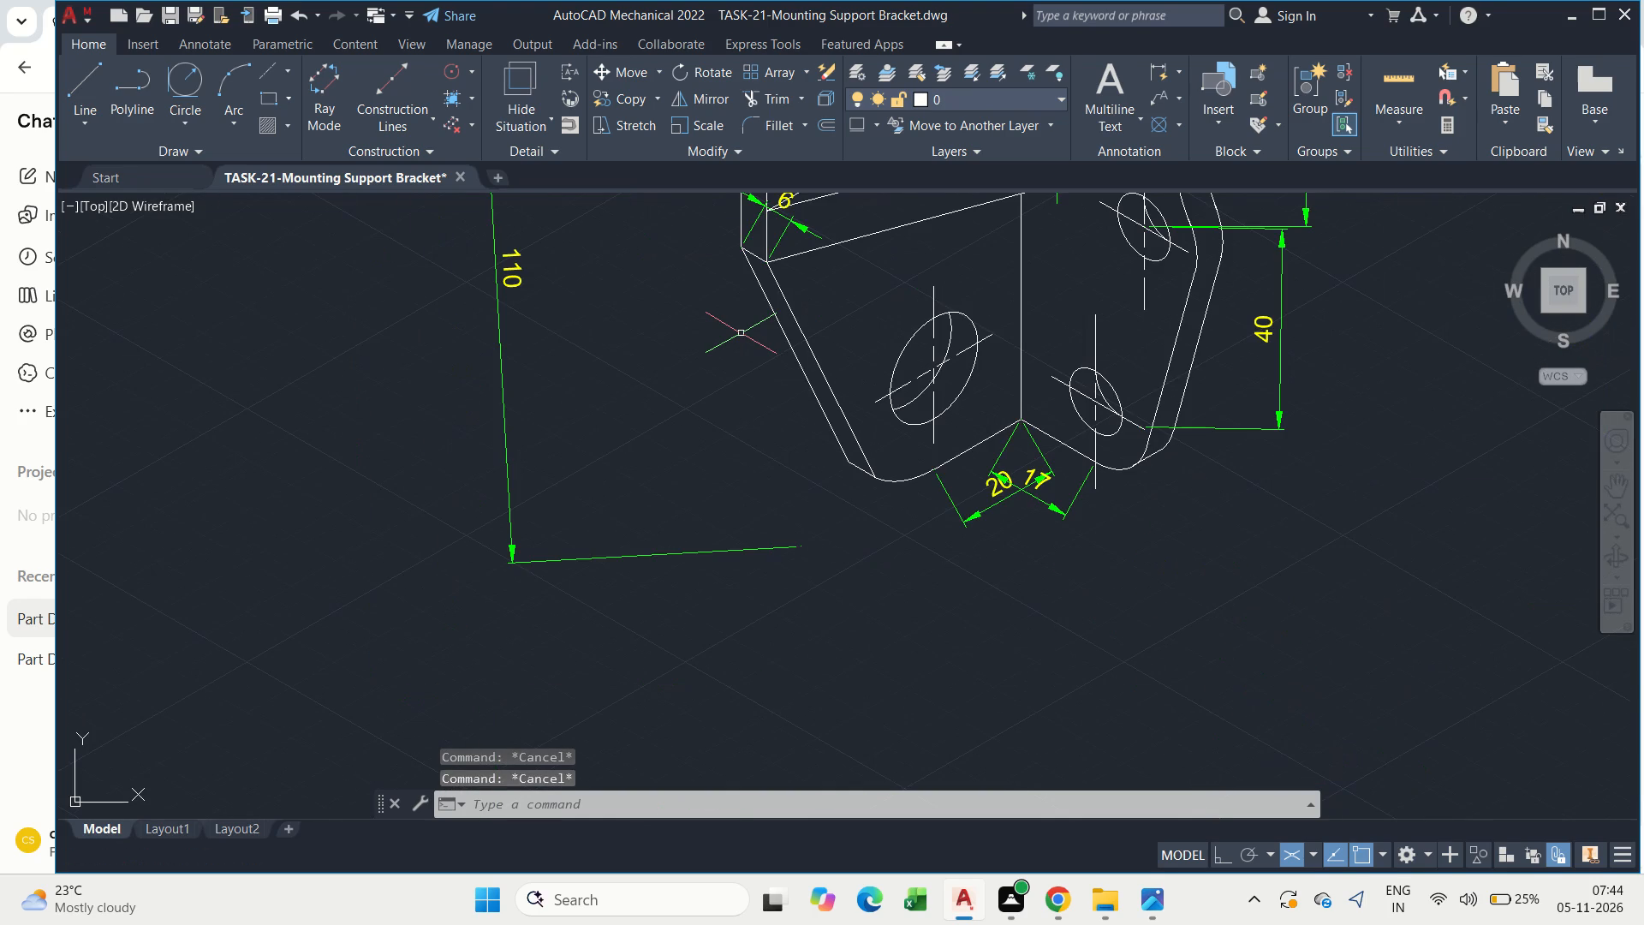
middle_click_drag(825, 391, 885, 482)
scroll(885, 482, "down", 2)
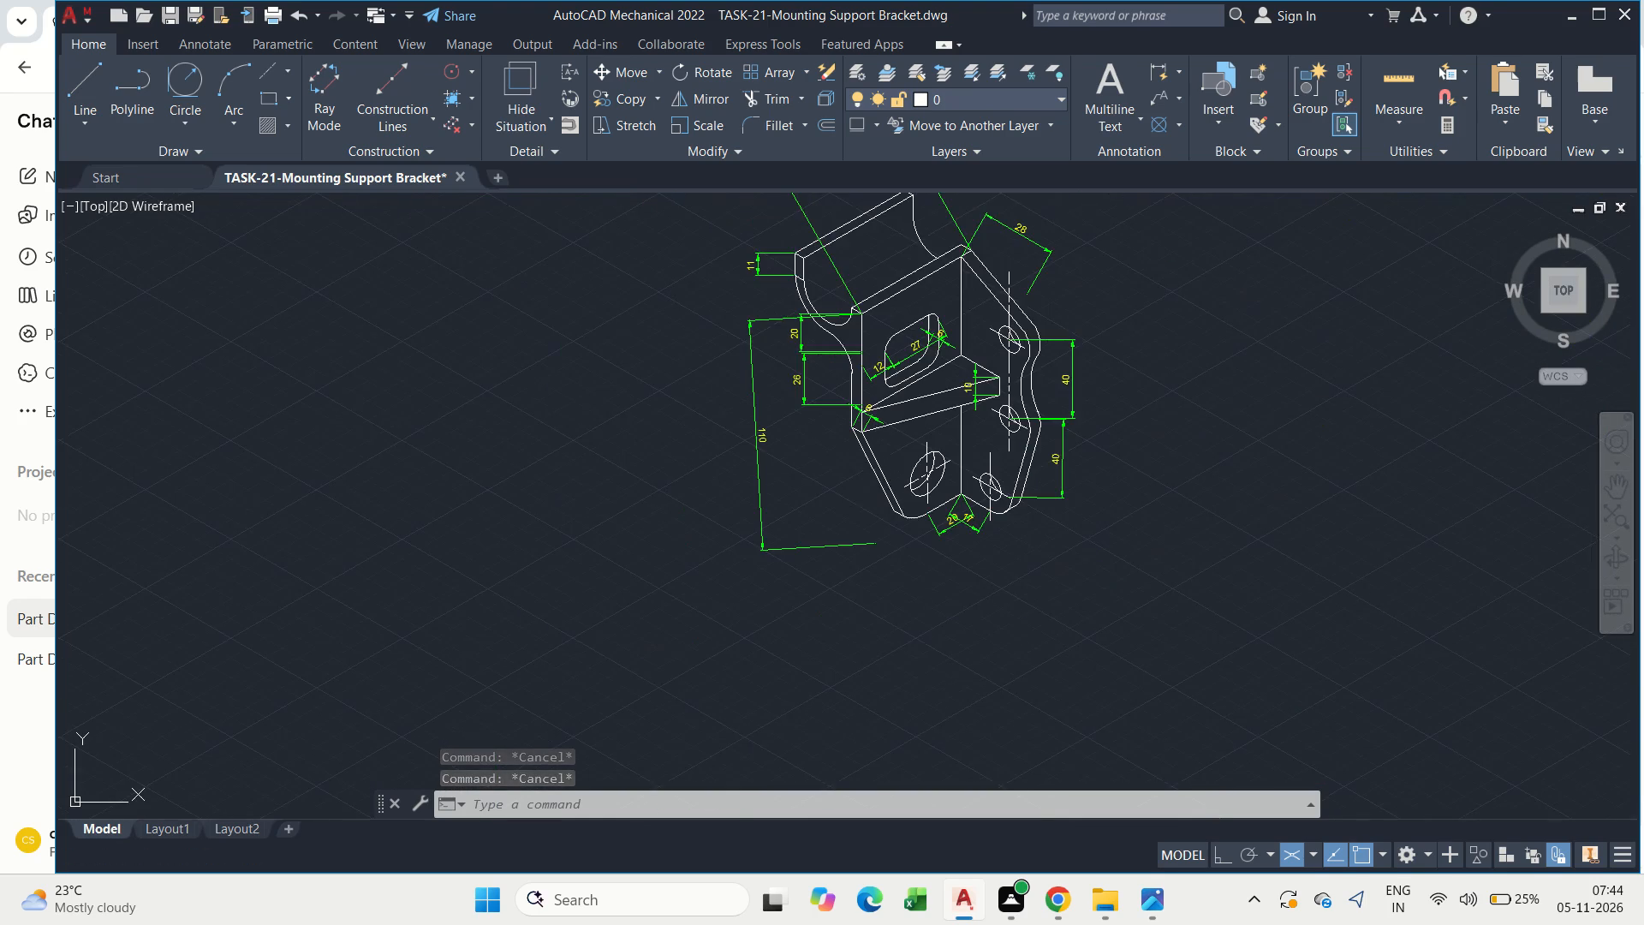
scroll(863, 406, "up", 2)
type("dim")
left_click(964, 475)
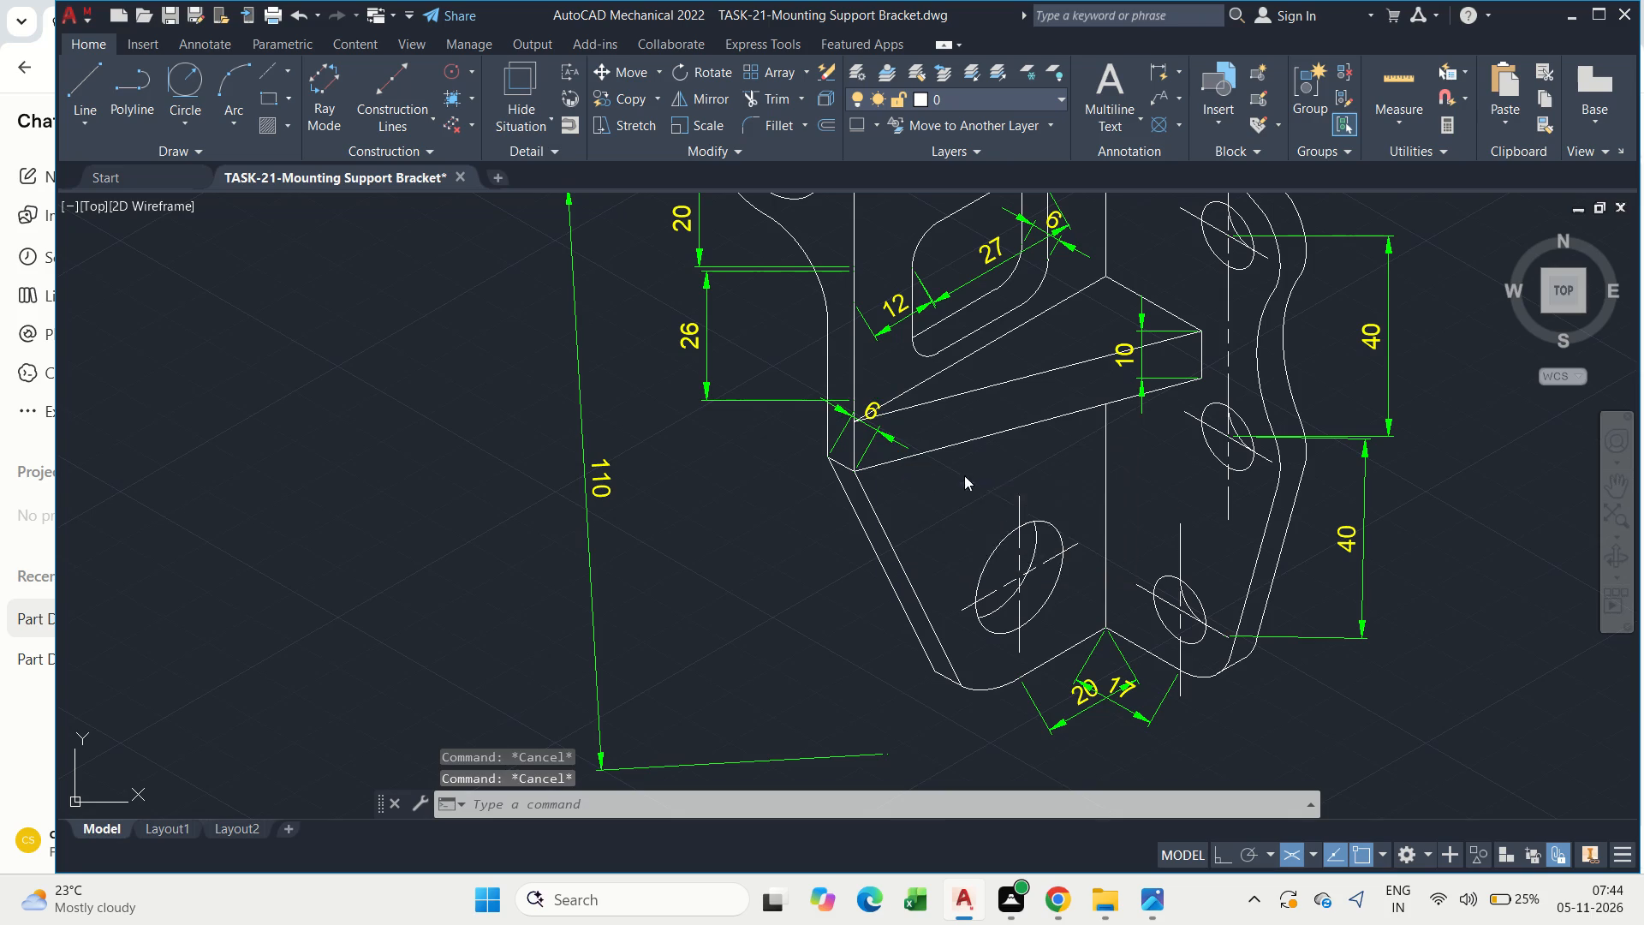
middle_click_drag(747, 483, 747, 508)
left_click_drag(846, 635, 747, 483)
scroll(642, 424, "down", 1)
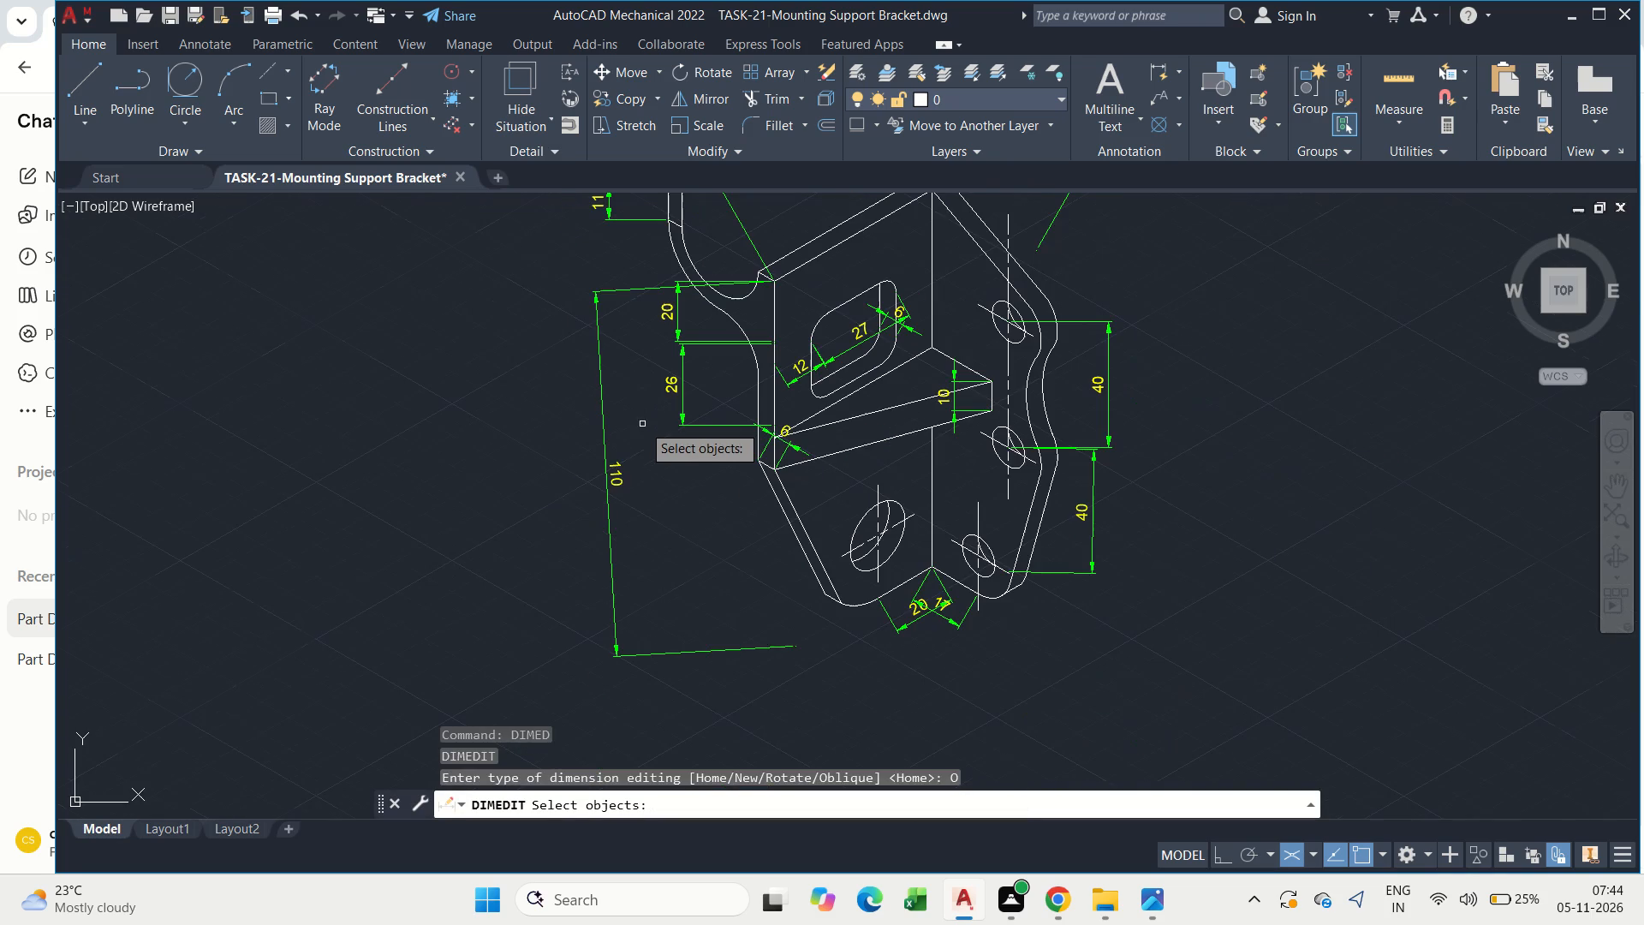
left_click(633, 488)
left_click(595, 471)
left_click_drag(701, 457, 688, 425)
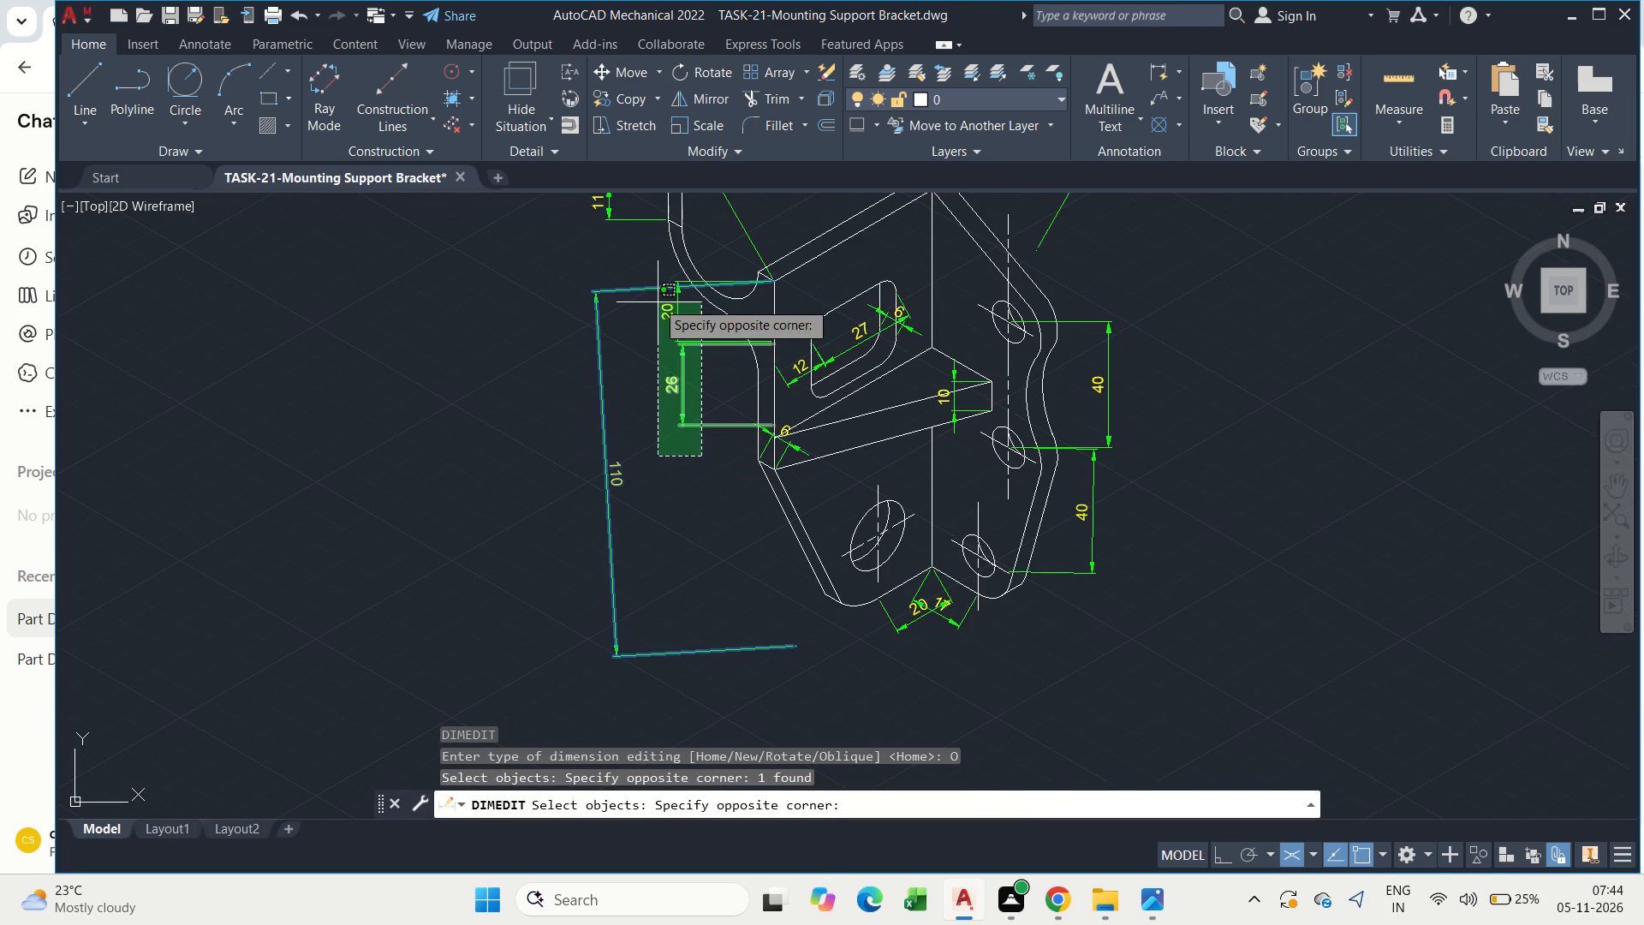
left_click(656, 301)
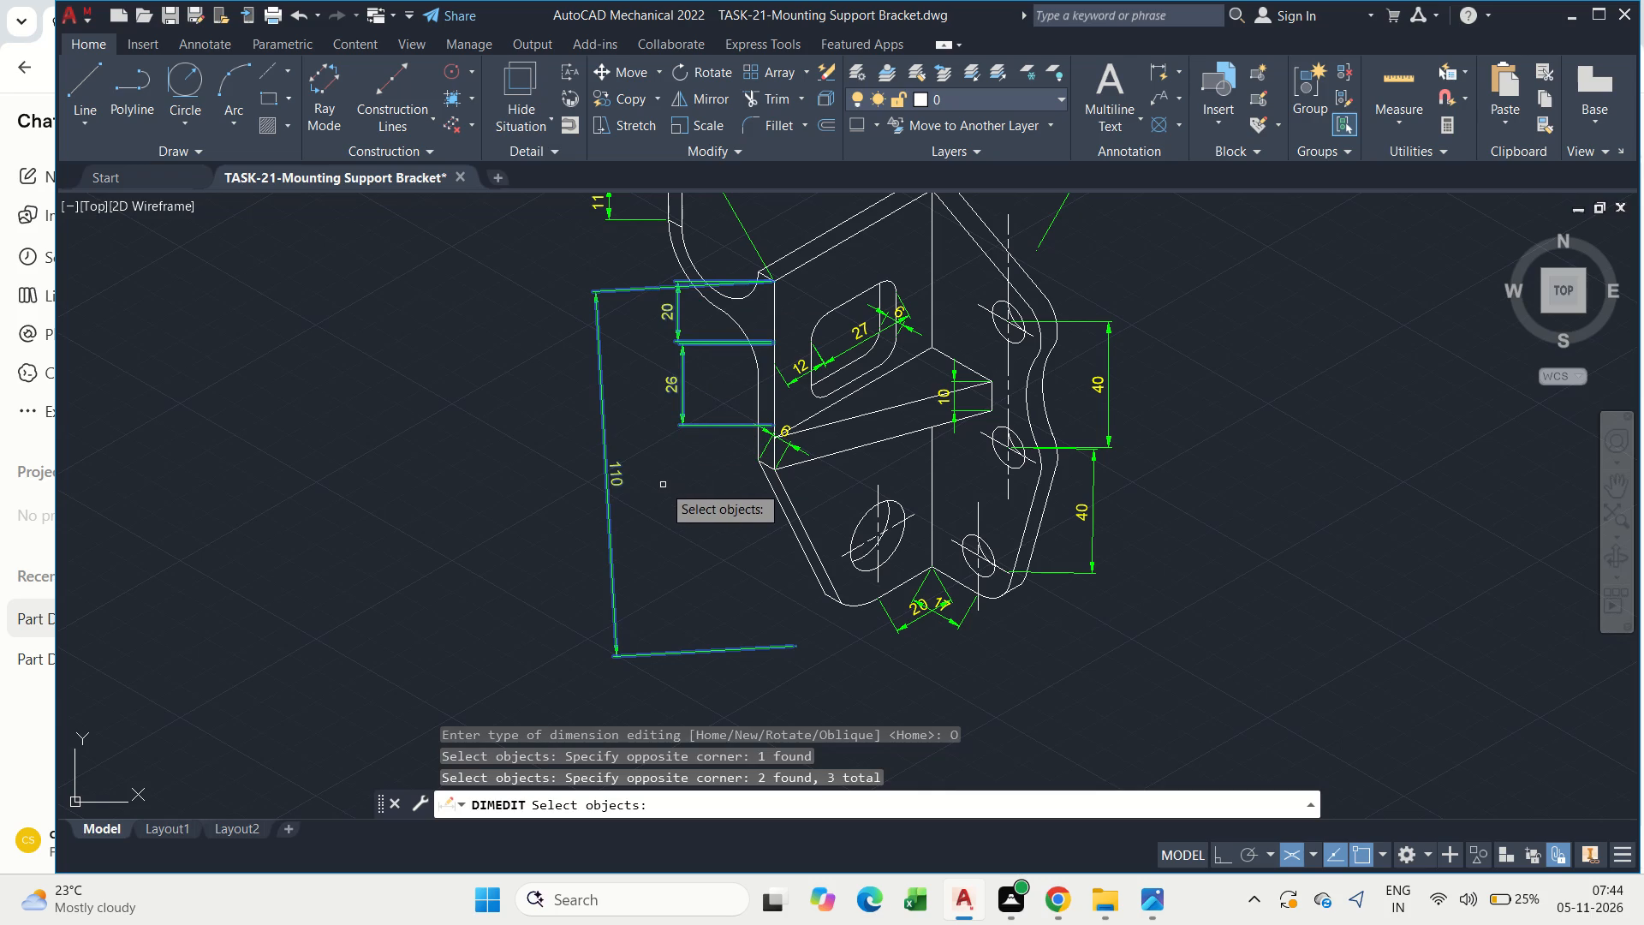
scroll(663, 485, "down", 1)
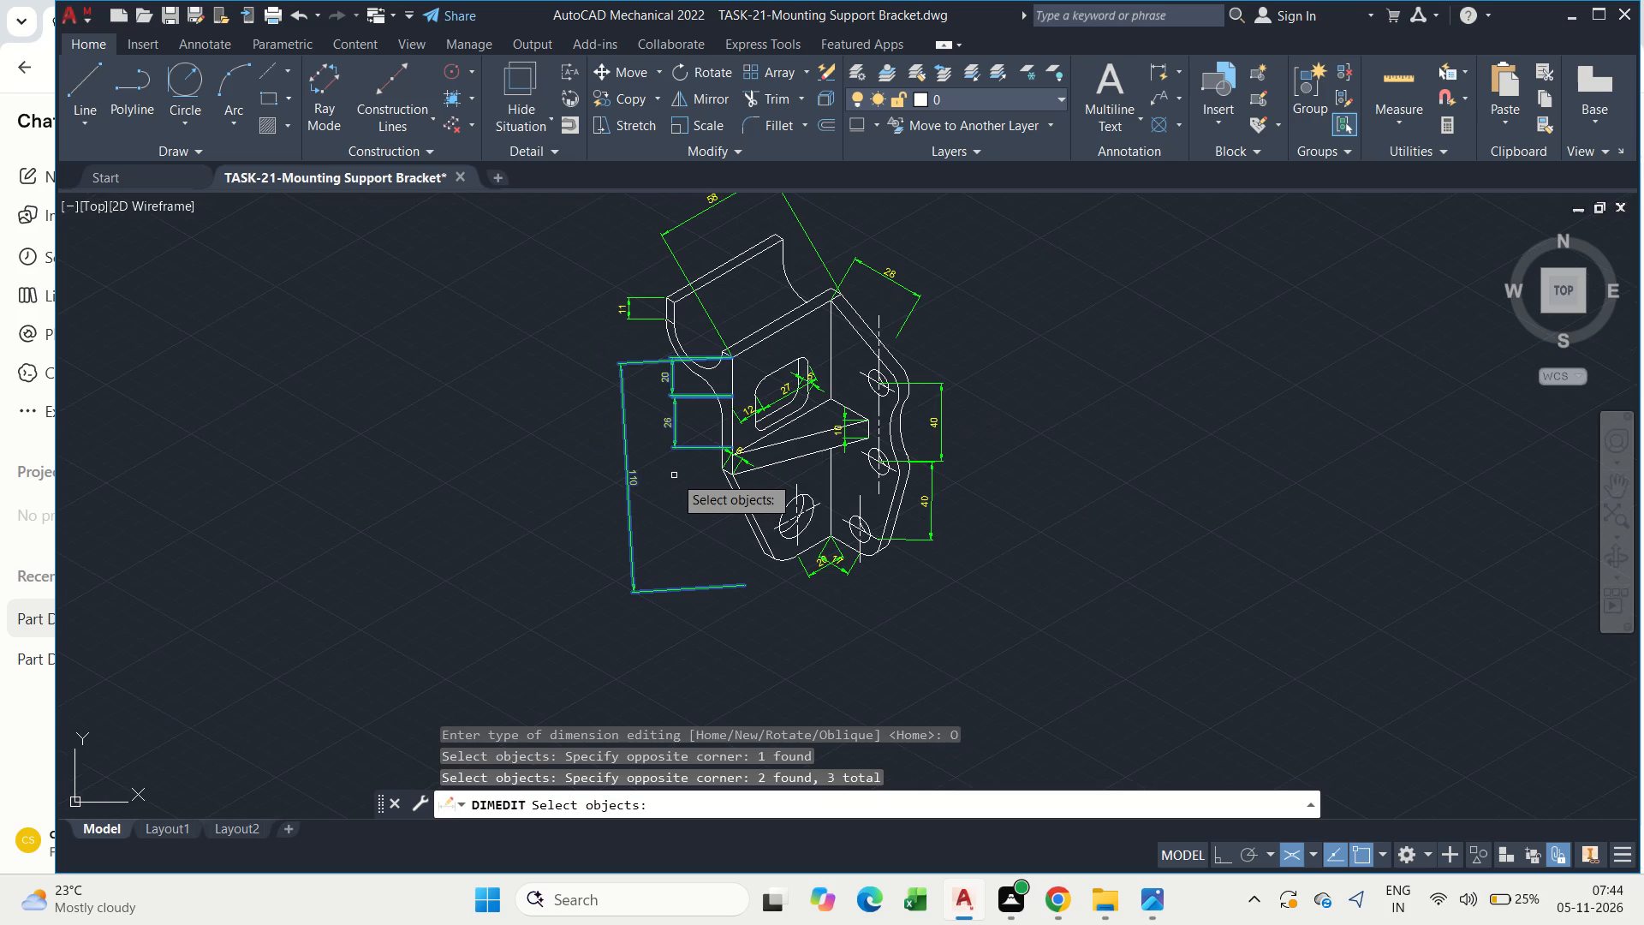
scroll(678, 474, "up", 3)
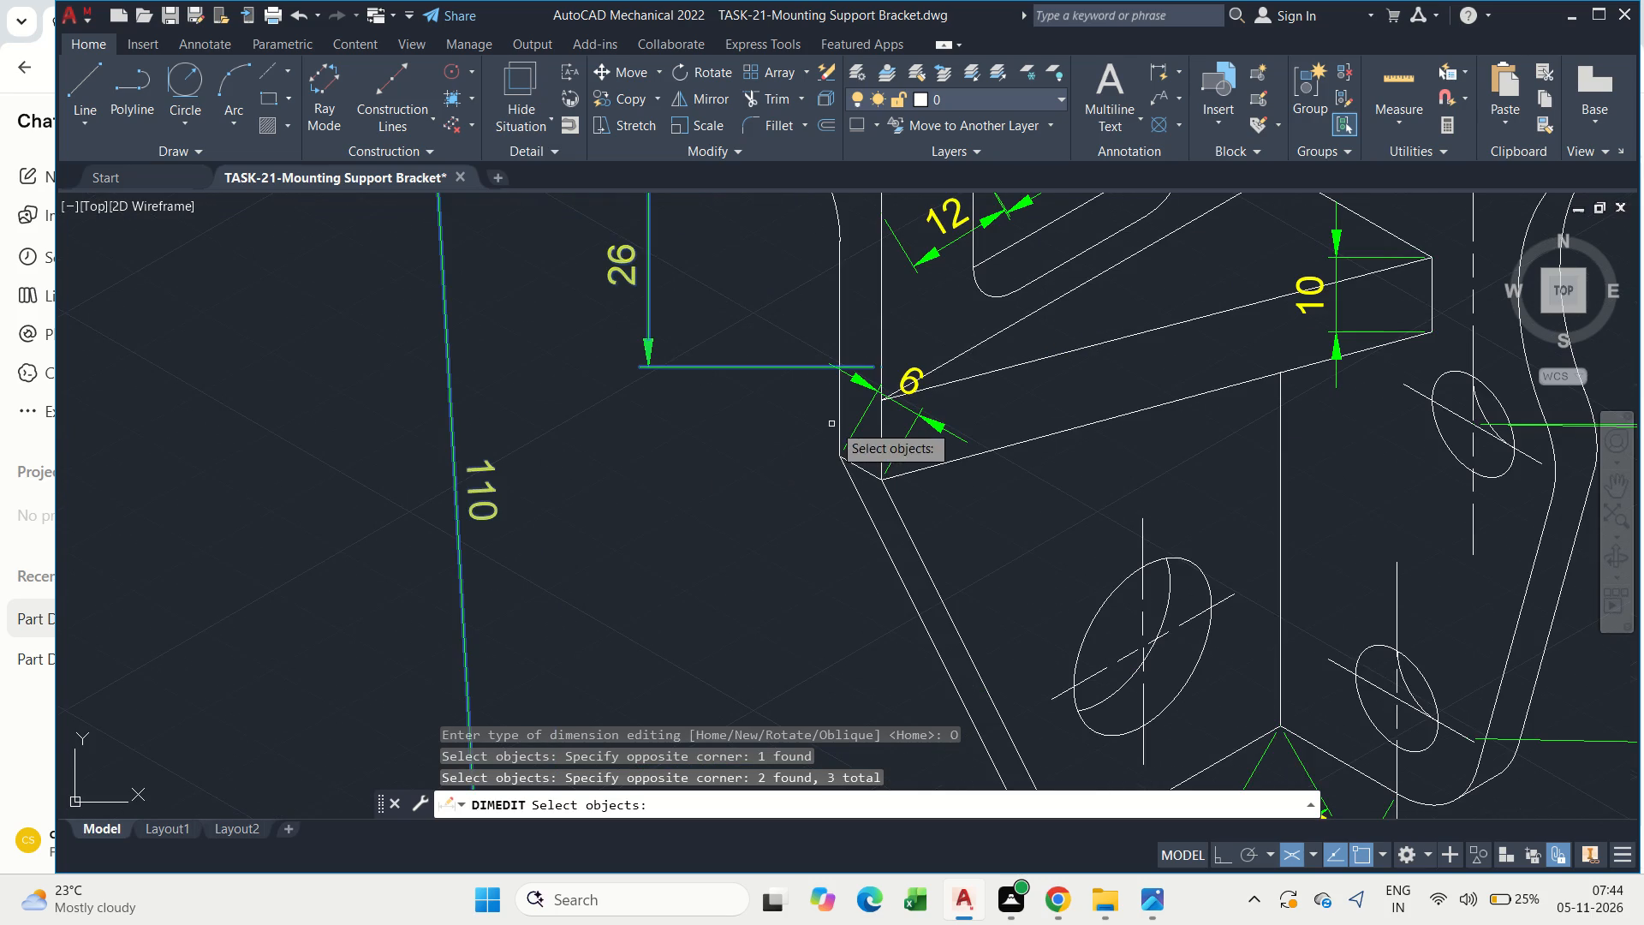
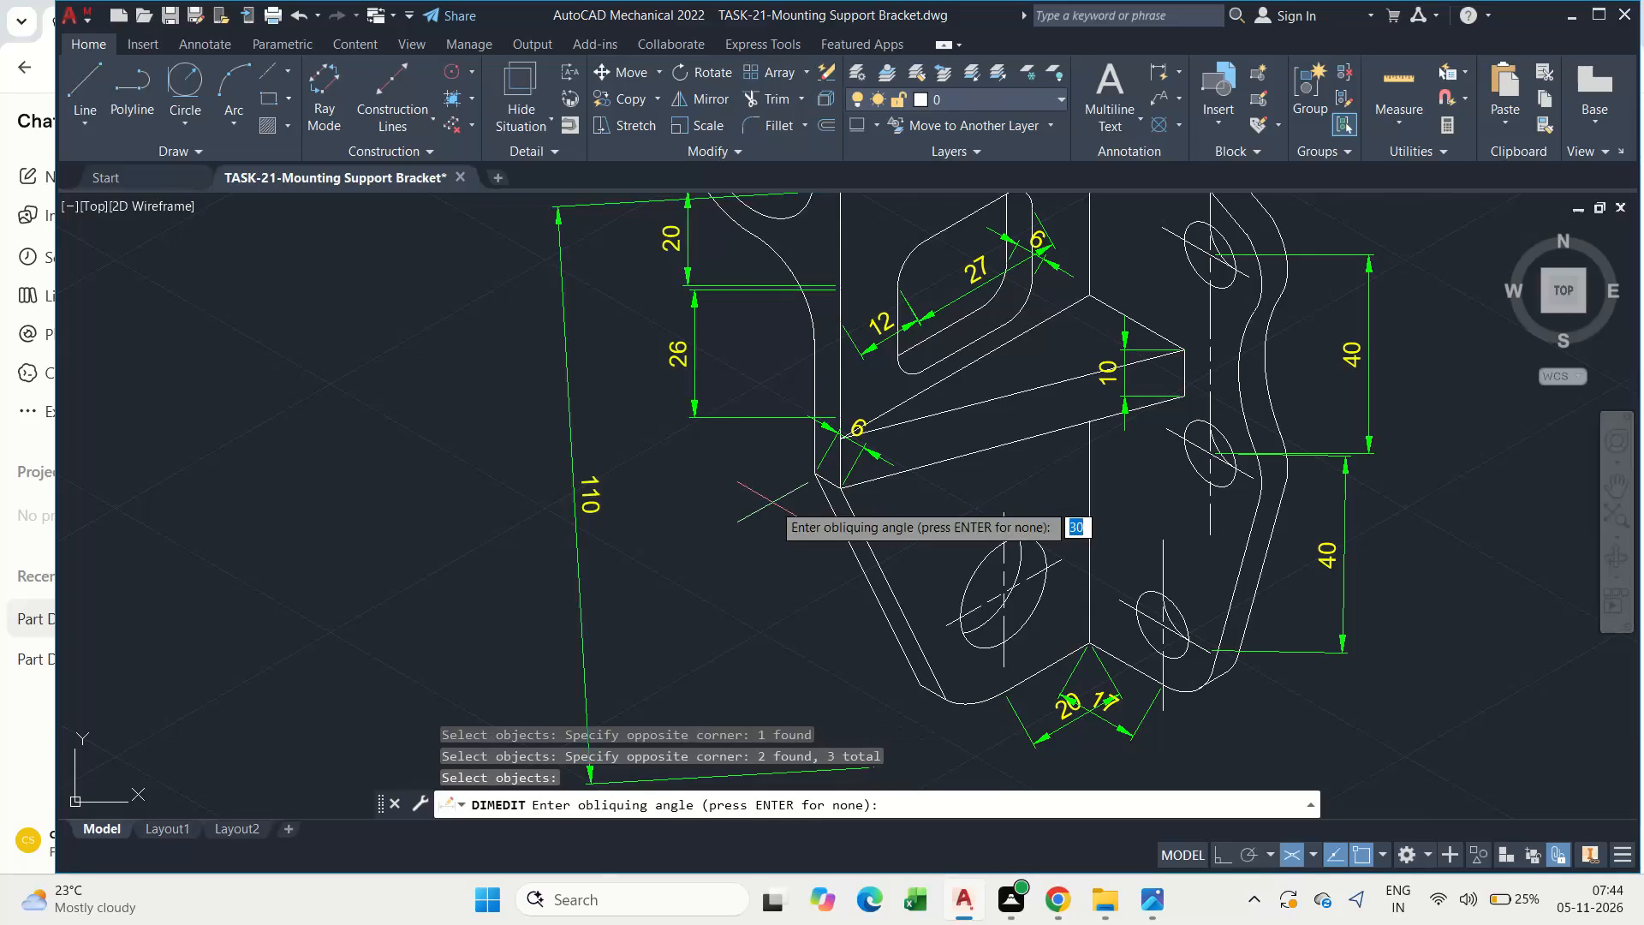
Oblique the extension lines of the 110, 20 and 26 dimensions parallel to the plate's isometric top edge.
scroll(832, 504, "up", 1)
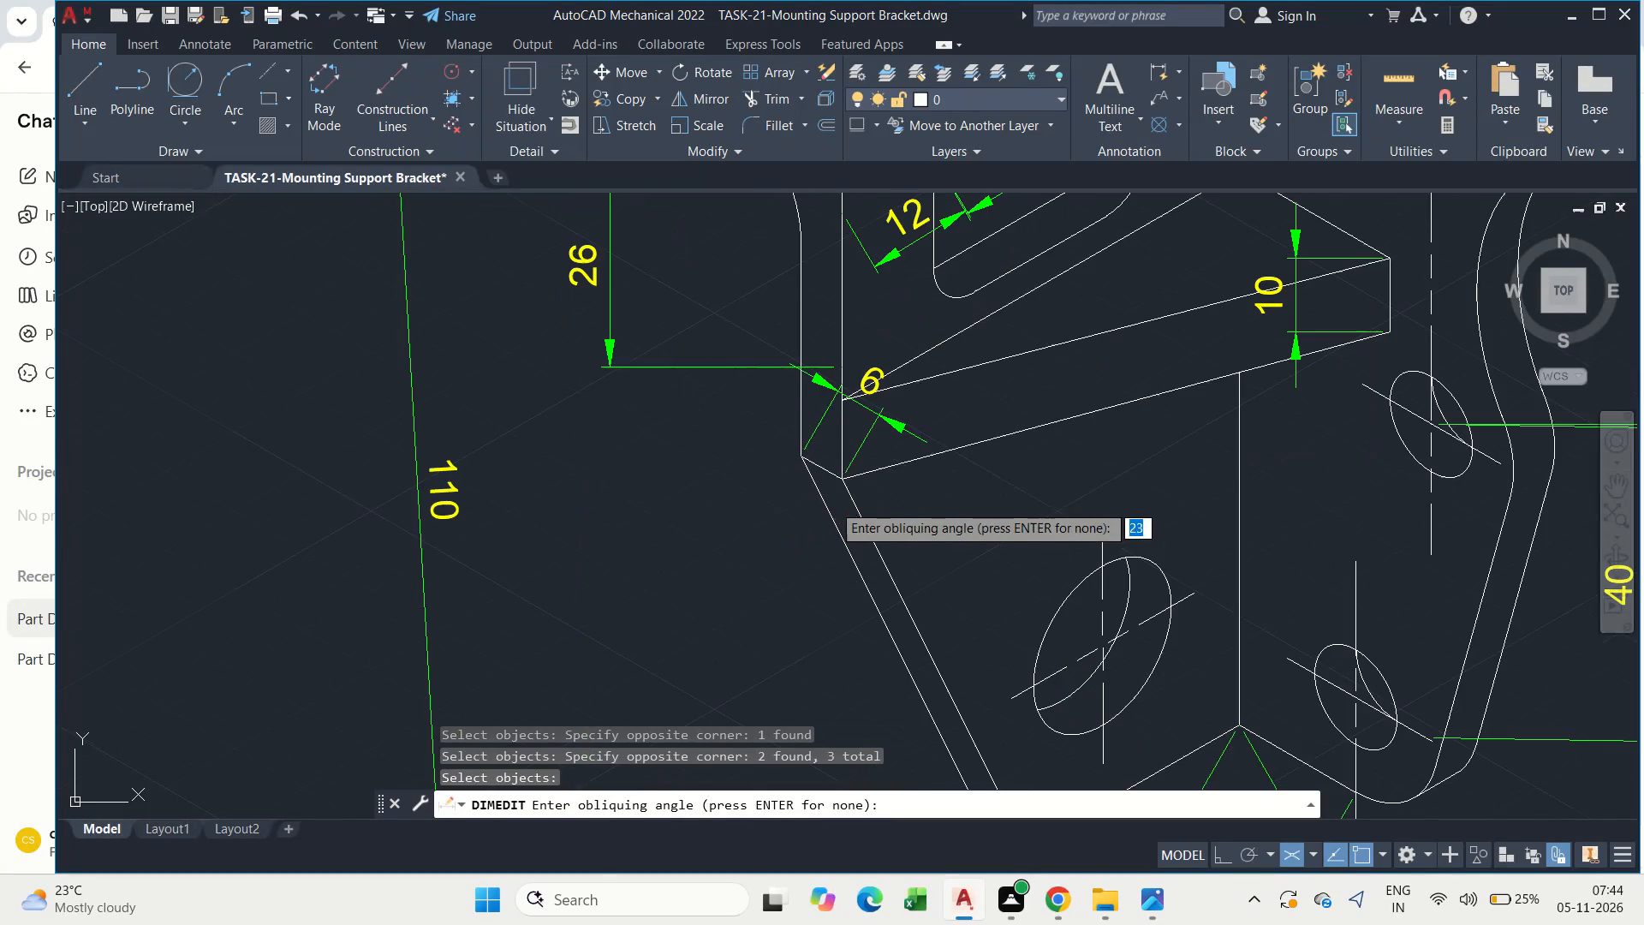
scroll(831, 433, "down", 2)
scroll(865, 248, "up", 1)
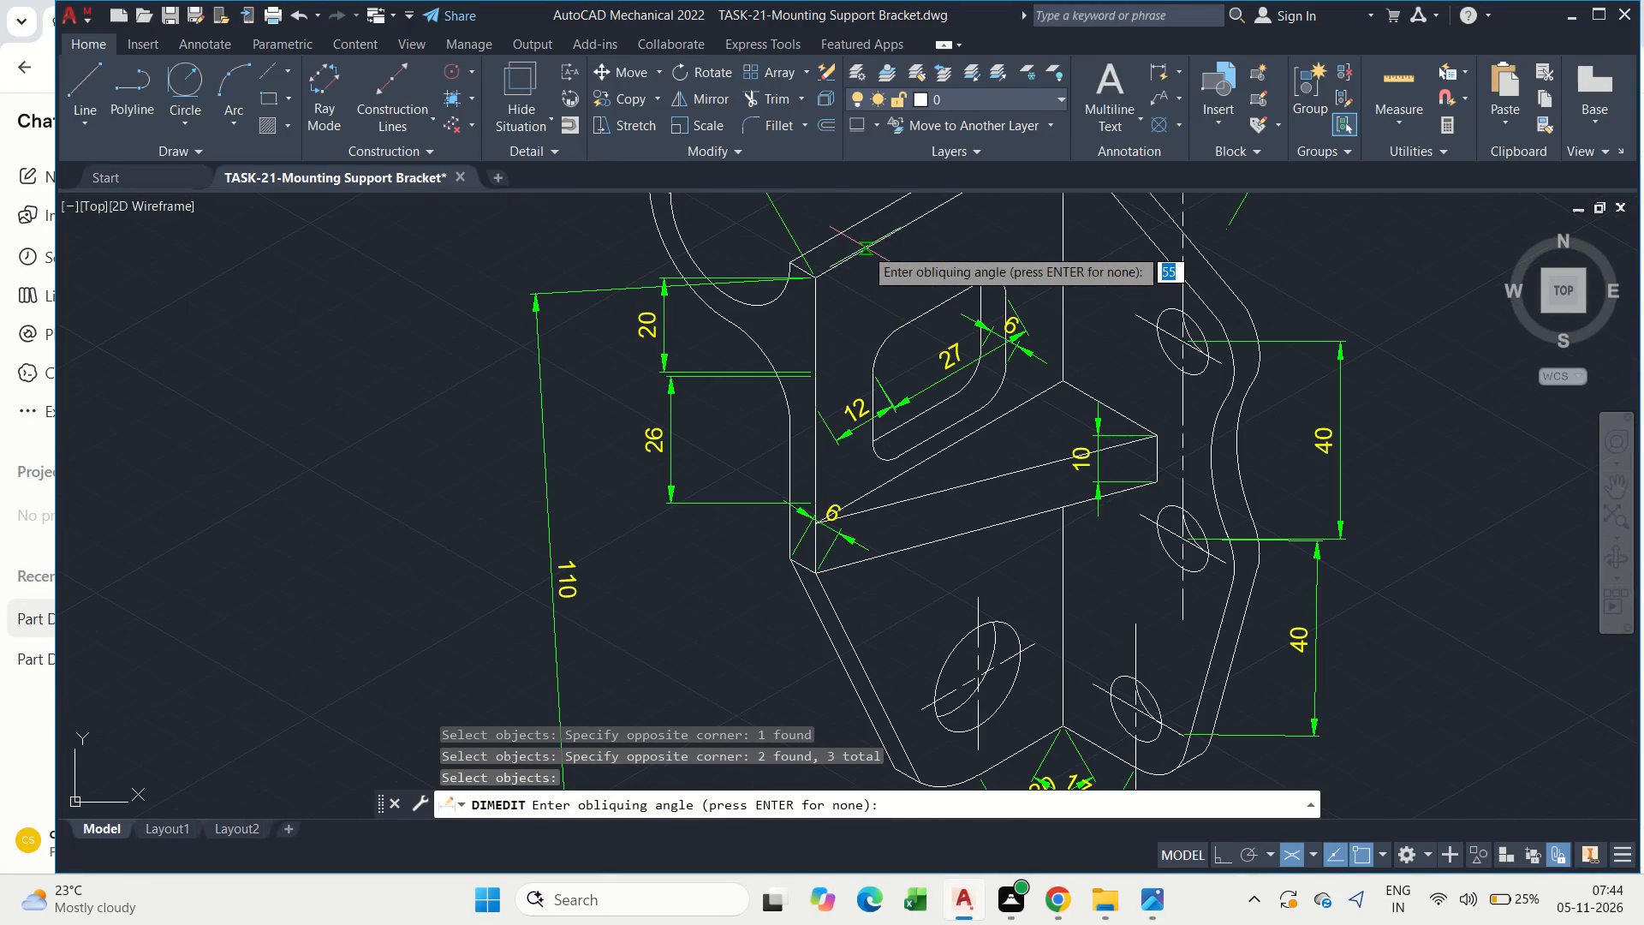
left_click(865, 248)
left_click(813, 278)
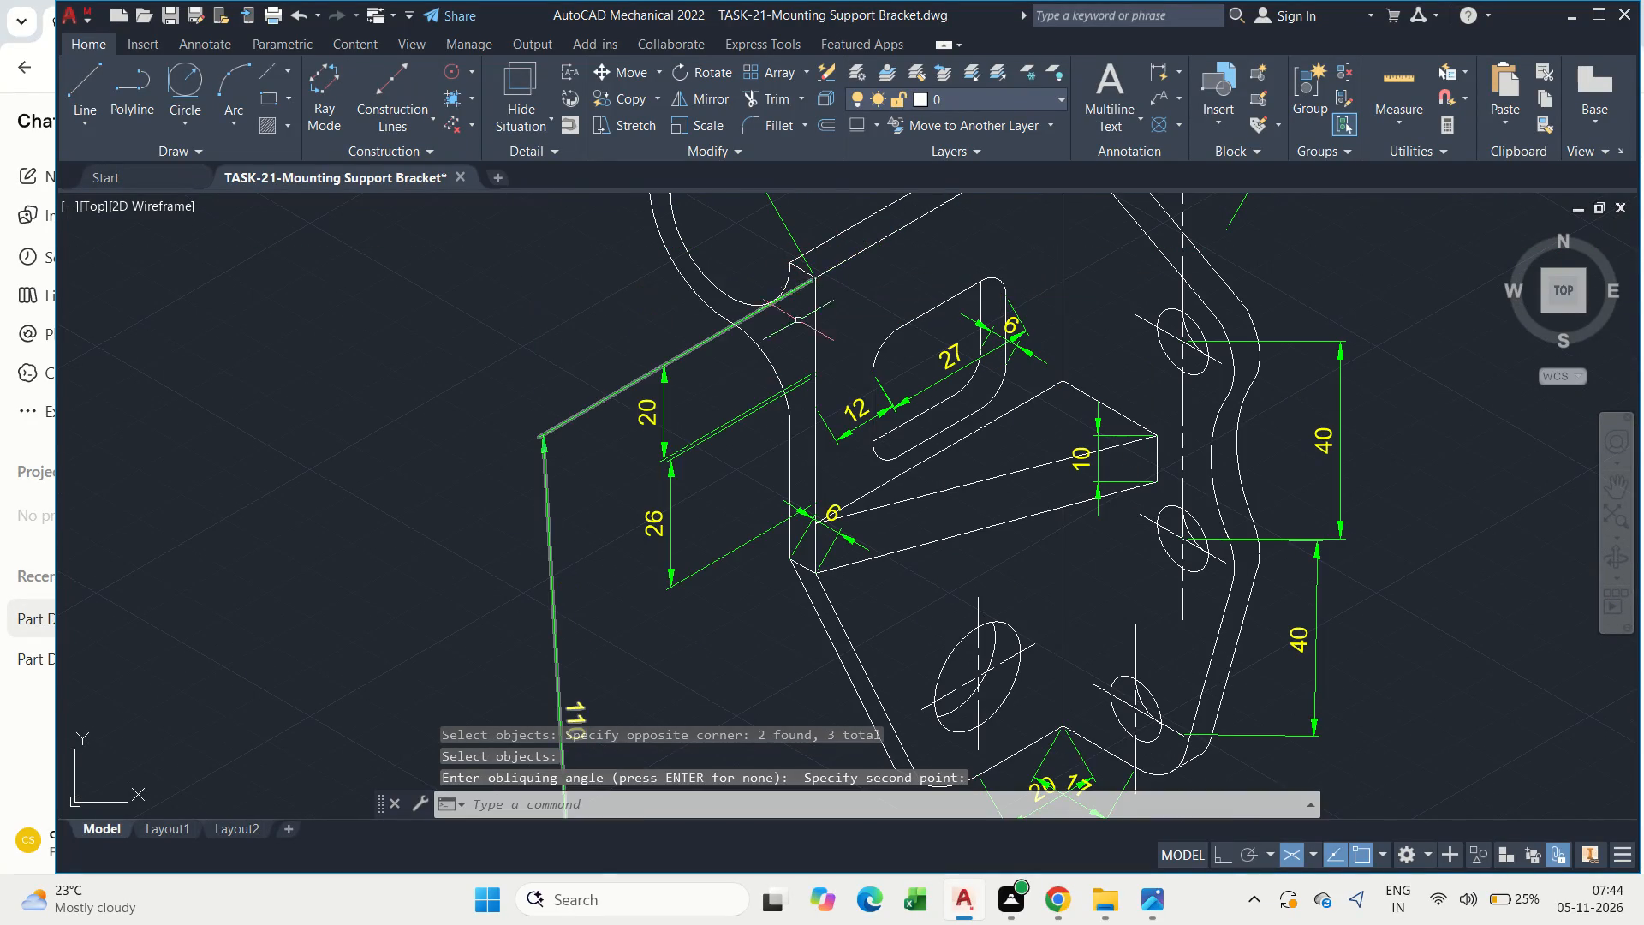
scroll(805, 473, "down", 1)
key("Escape")
Oblique the 12 and 27 slot dimensions so their extension lines run parallel to the slot's vertical edge.
scroll(757, 498, "up", 2)
middle_click_drag(684, 440, 609, 391)
middle_click_drag(733, 340, 652, 361)
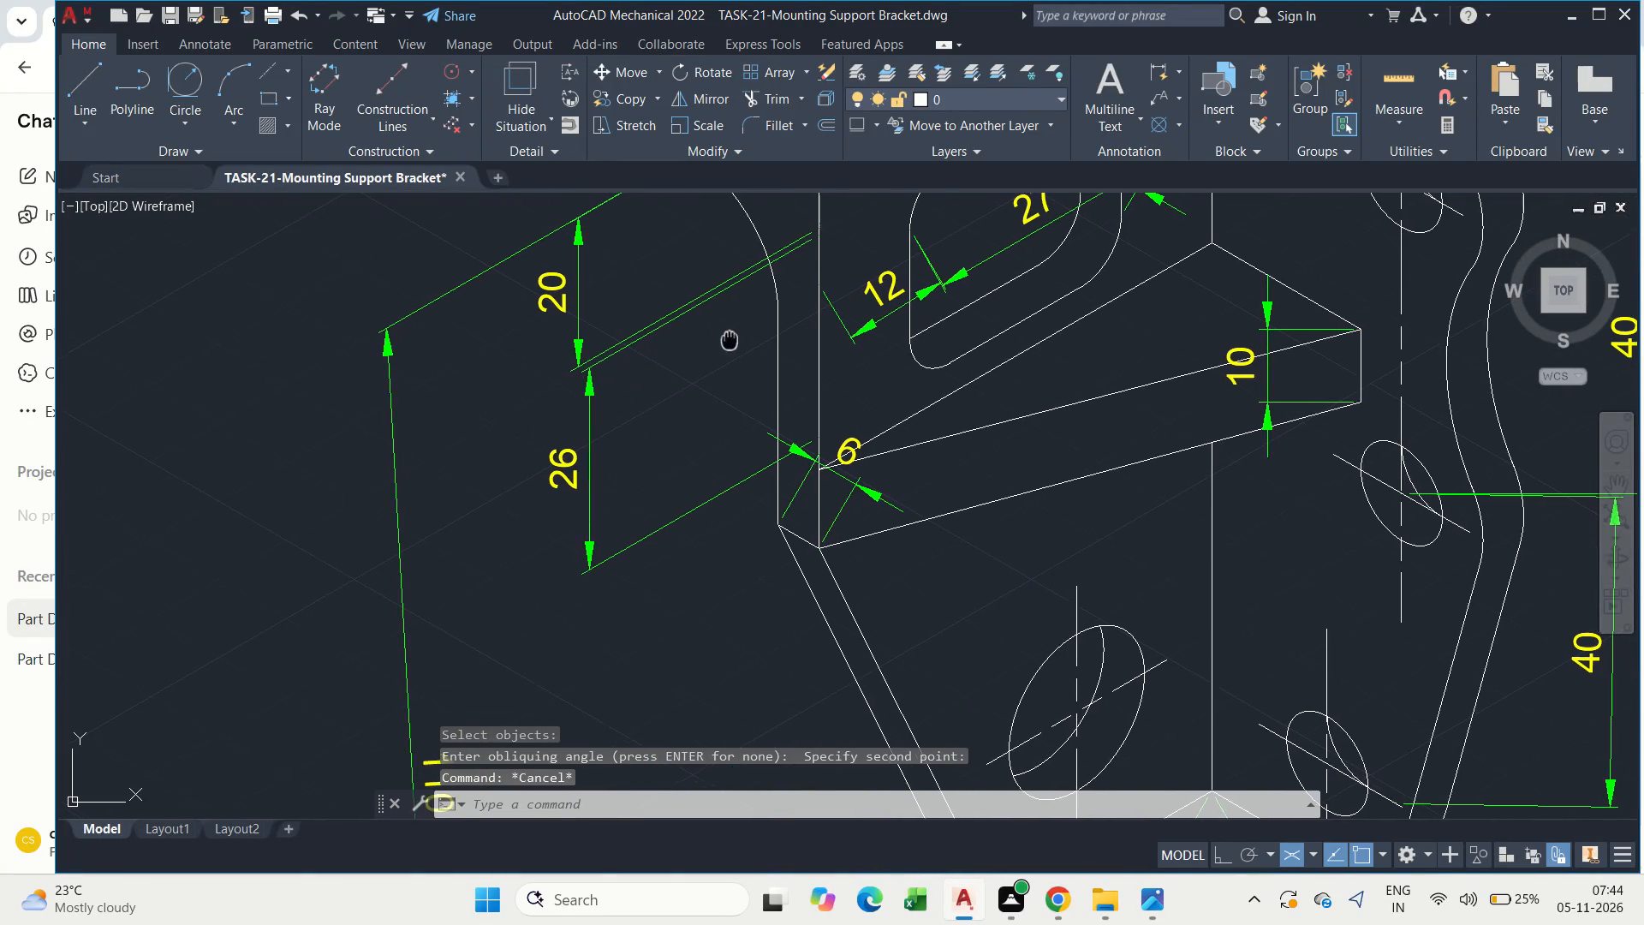
middle_click_drag(652, 361, 597, 369)
scroll(597, 369, "down", 2)
key("Escape")
scroll(686, 341, "up", 2)
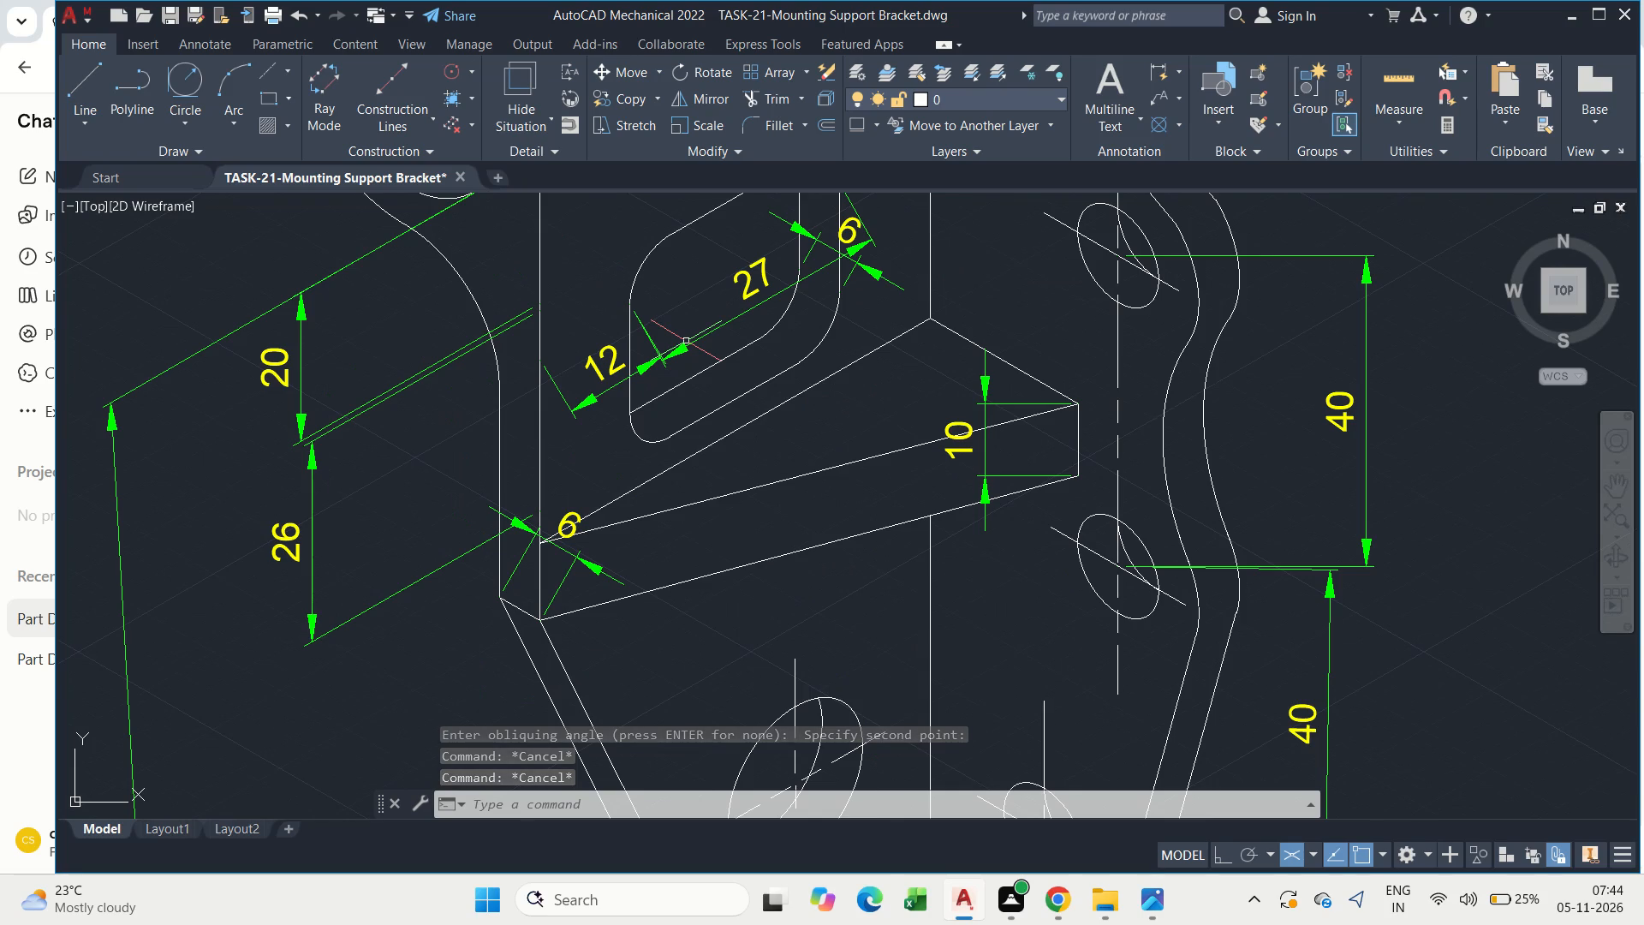
key("o")
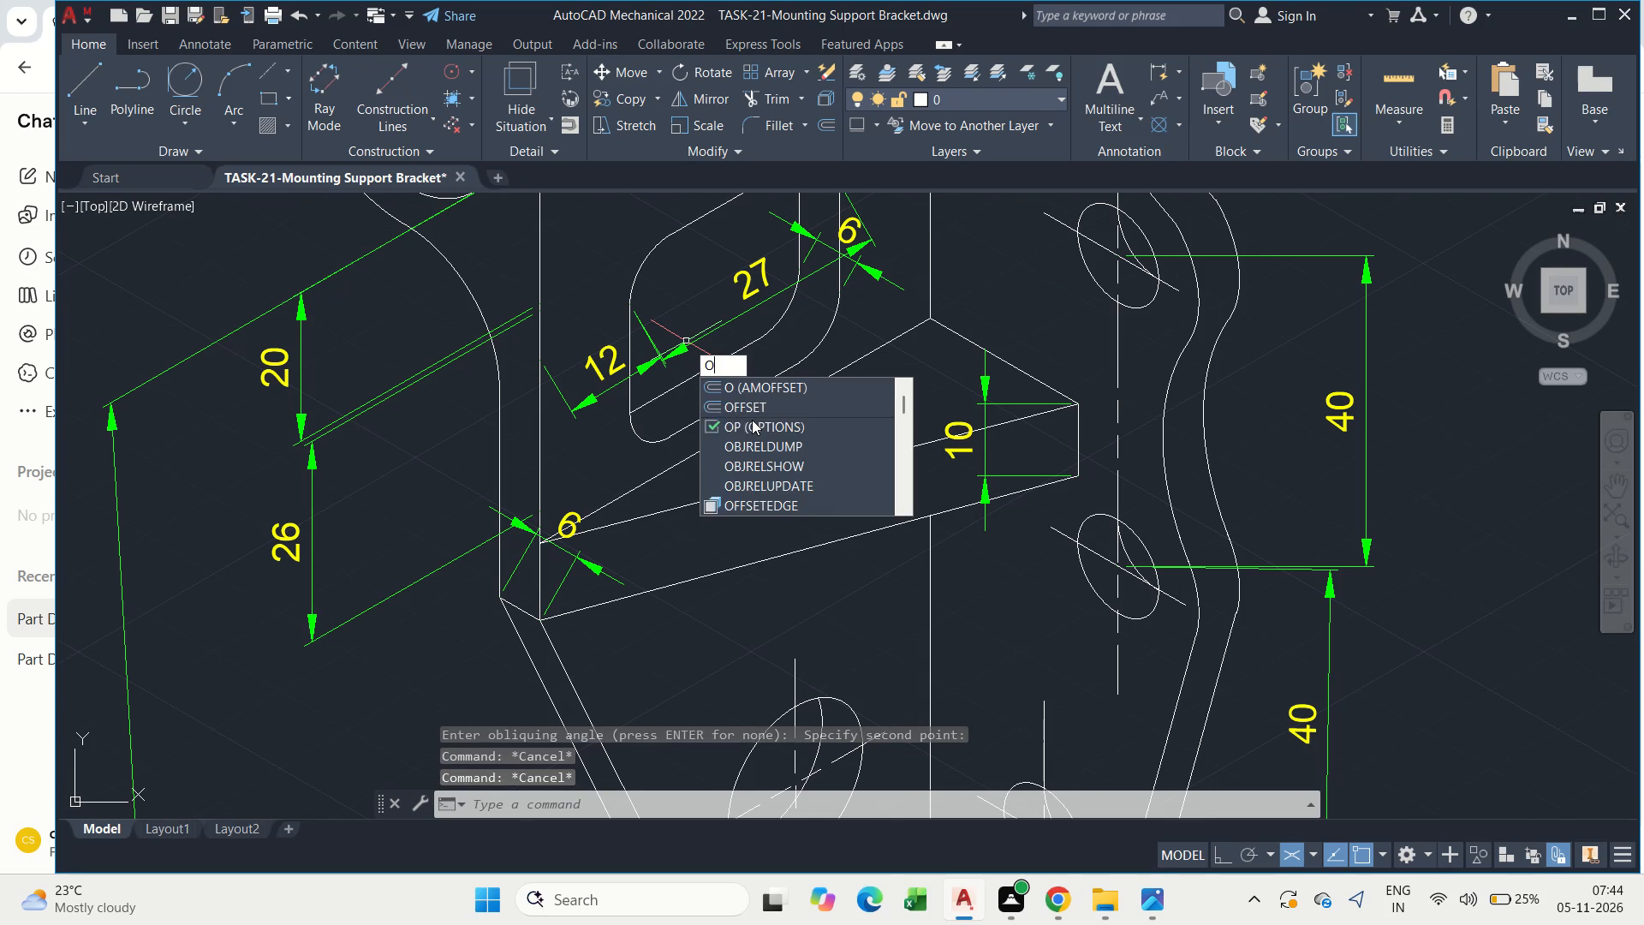
key("Escape")
type("dim")
left_click(817, 458)
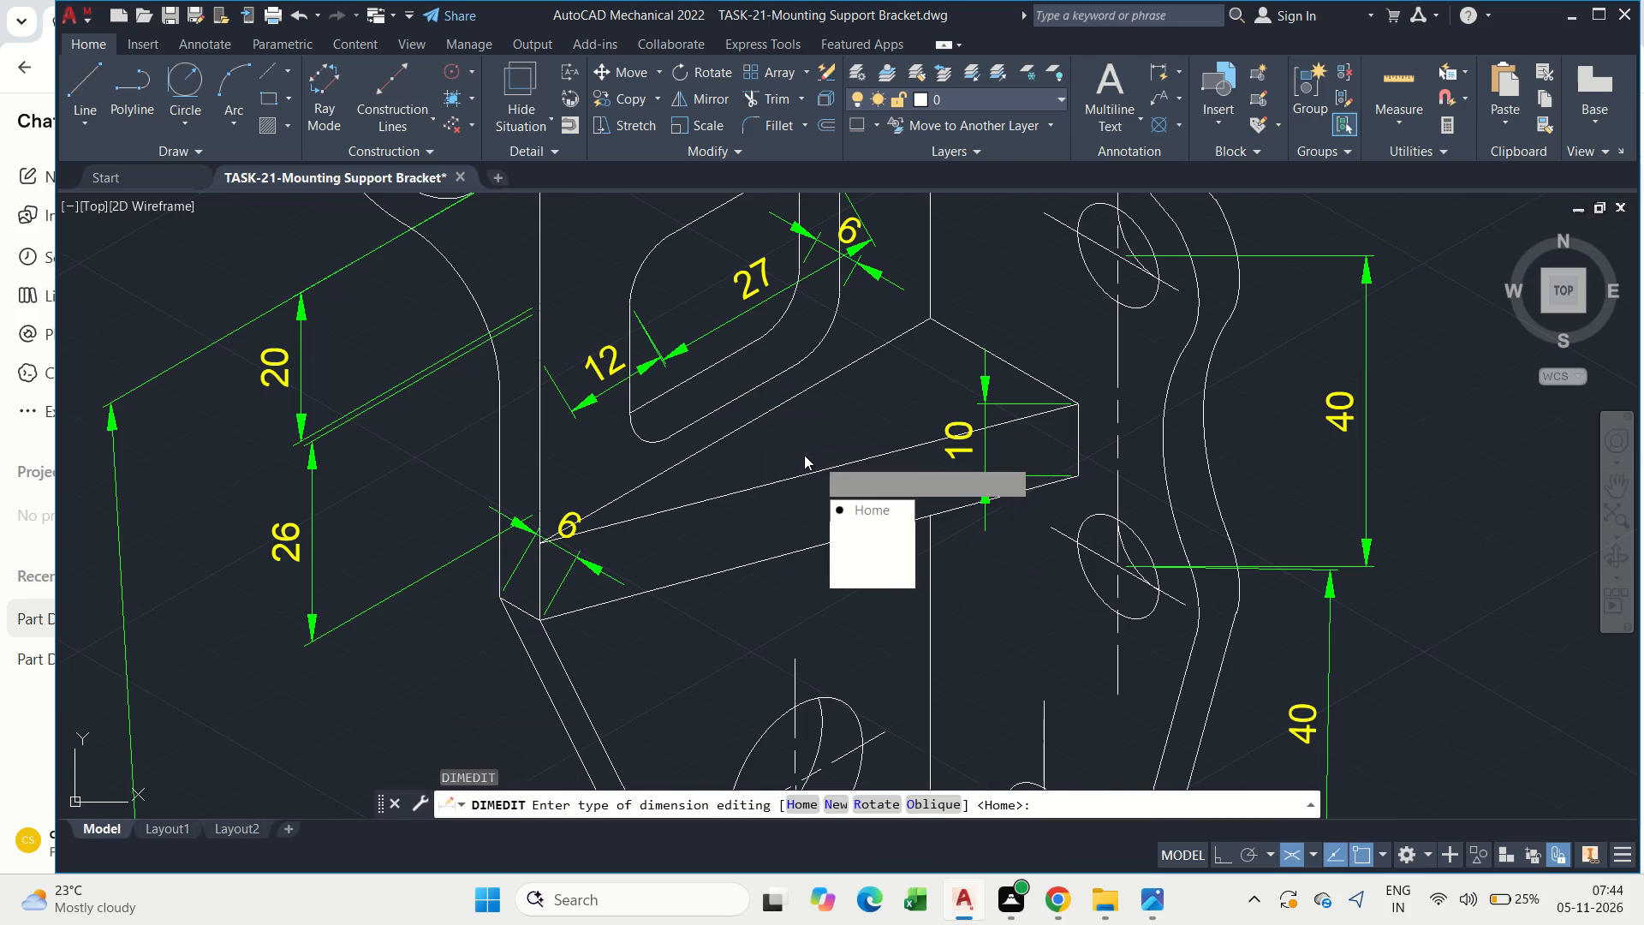
left_click_drag(859, 574, 815, 458)
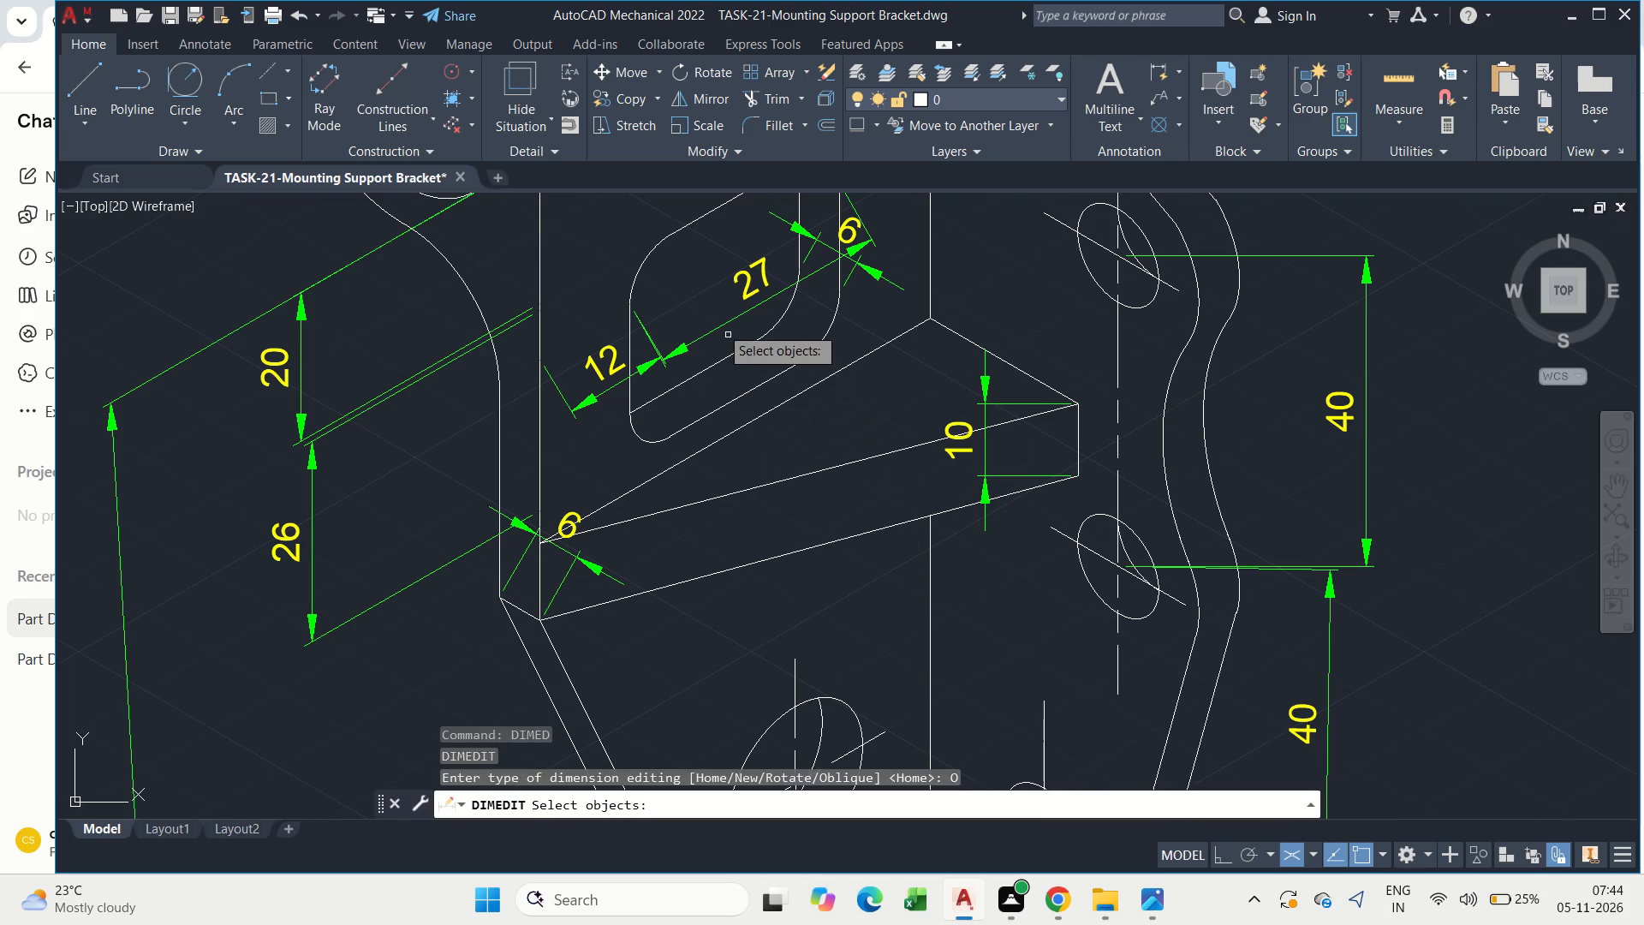
left_click_drag(688, 364, 678, 359)
left_click(653, 339)
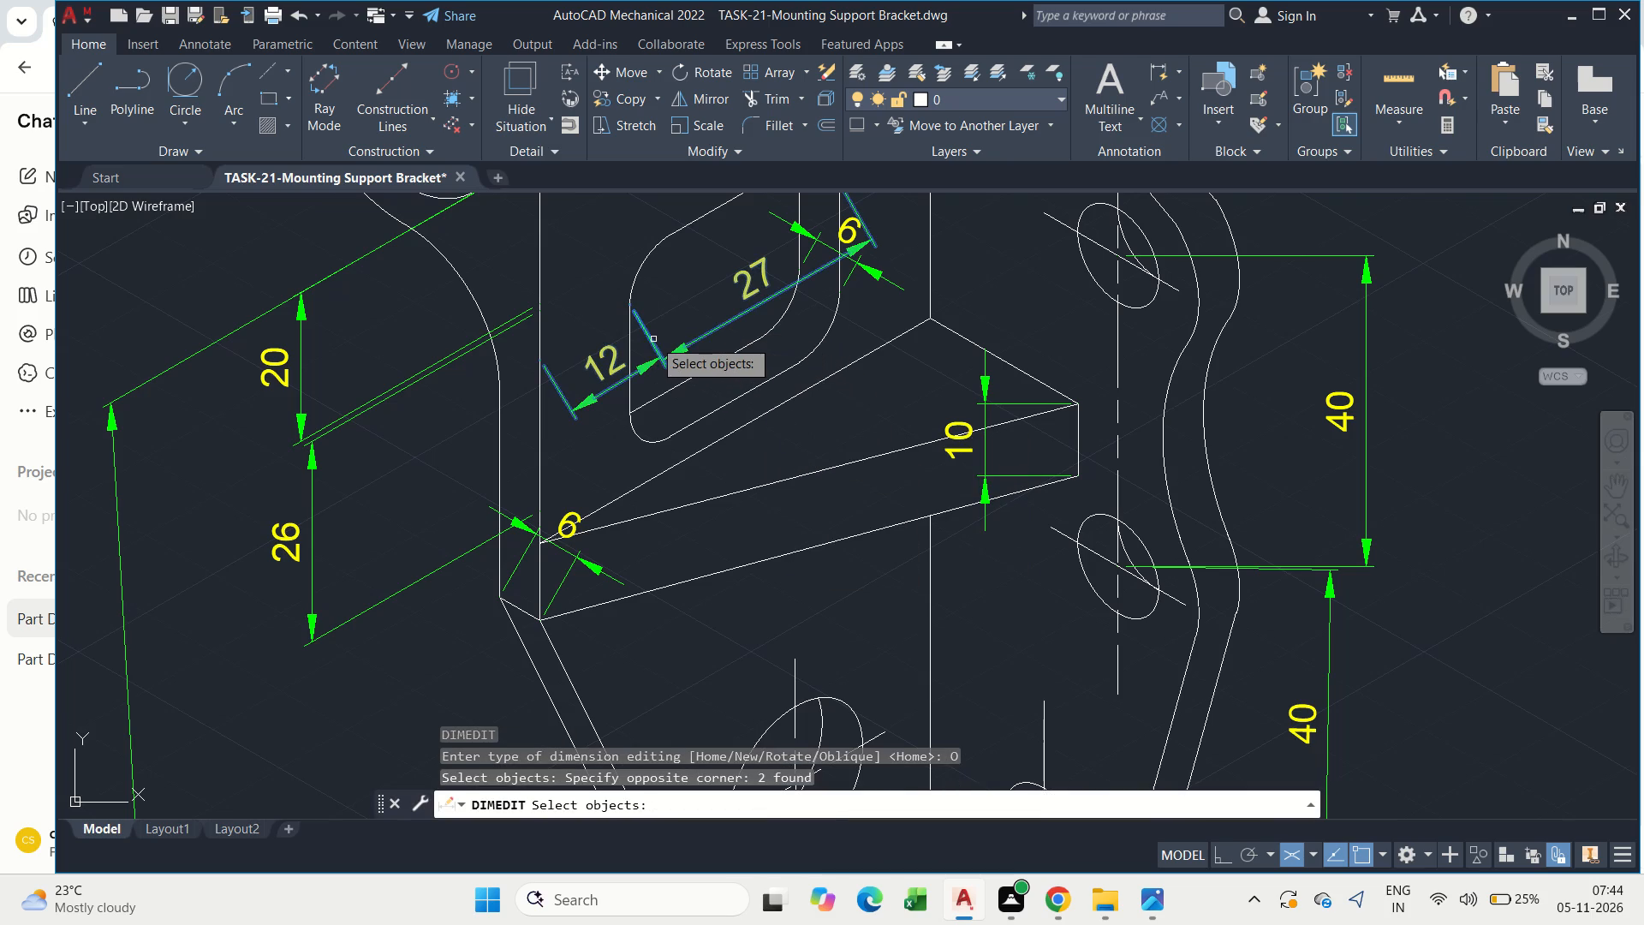
scroll(716, 350, "down", 1)
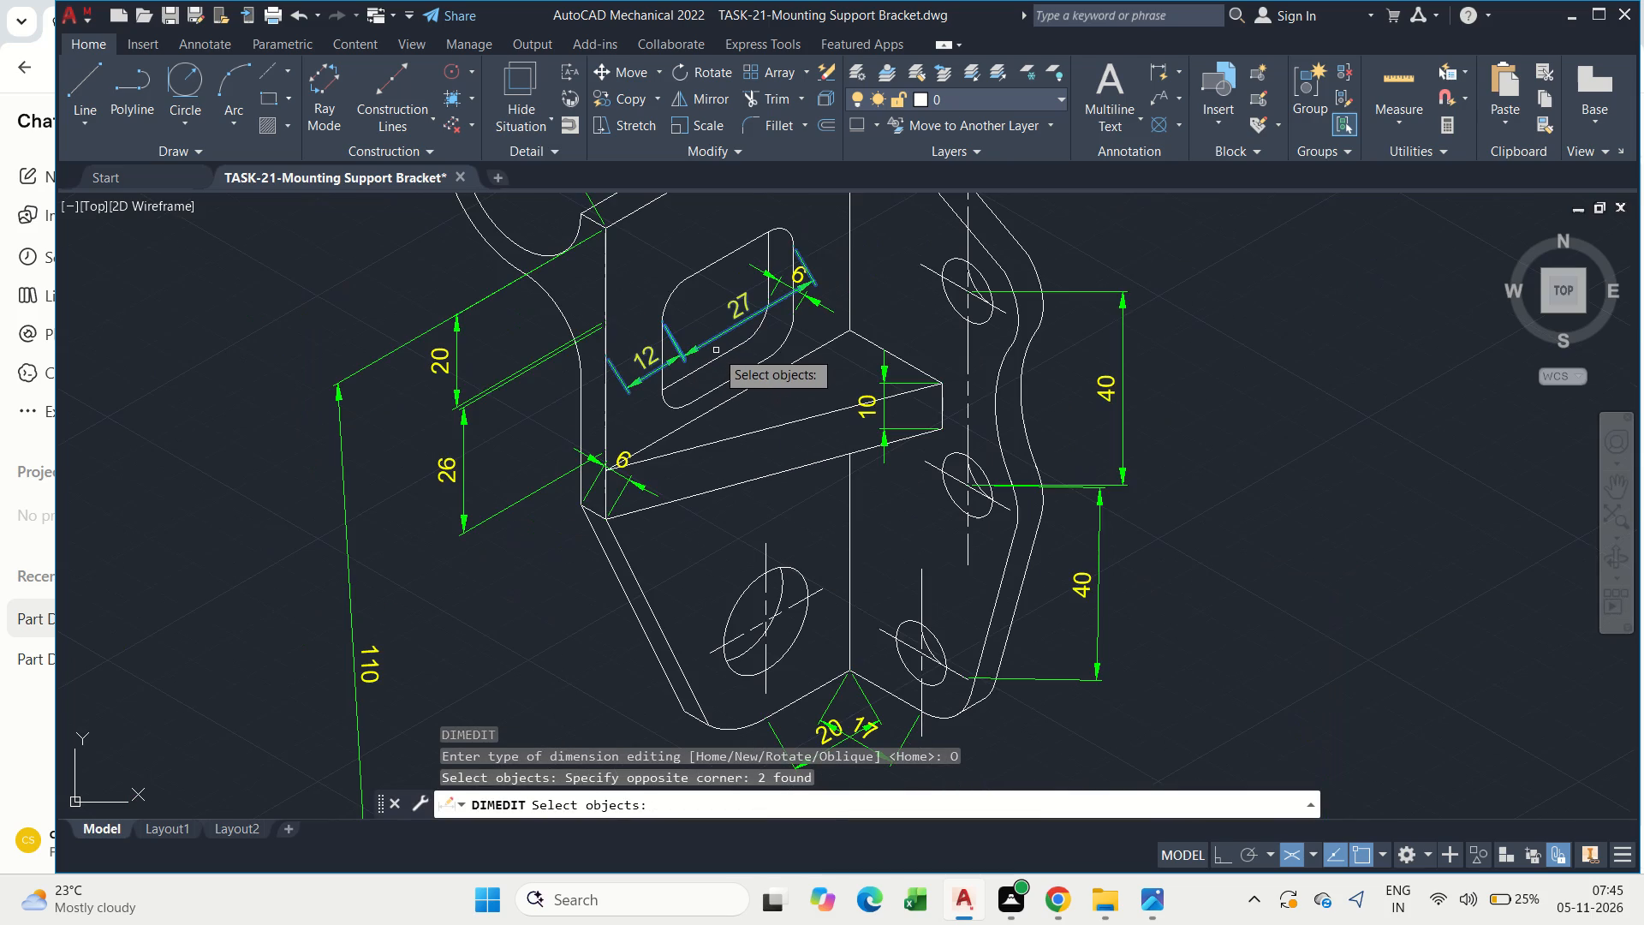
scroll(687, 351, "up", 2)
key("space")
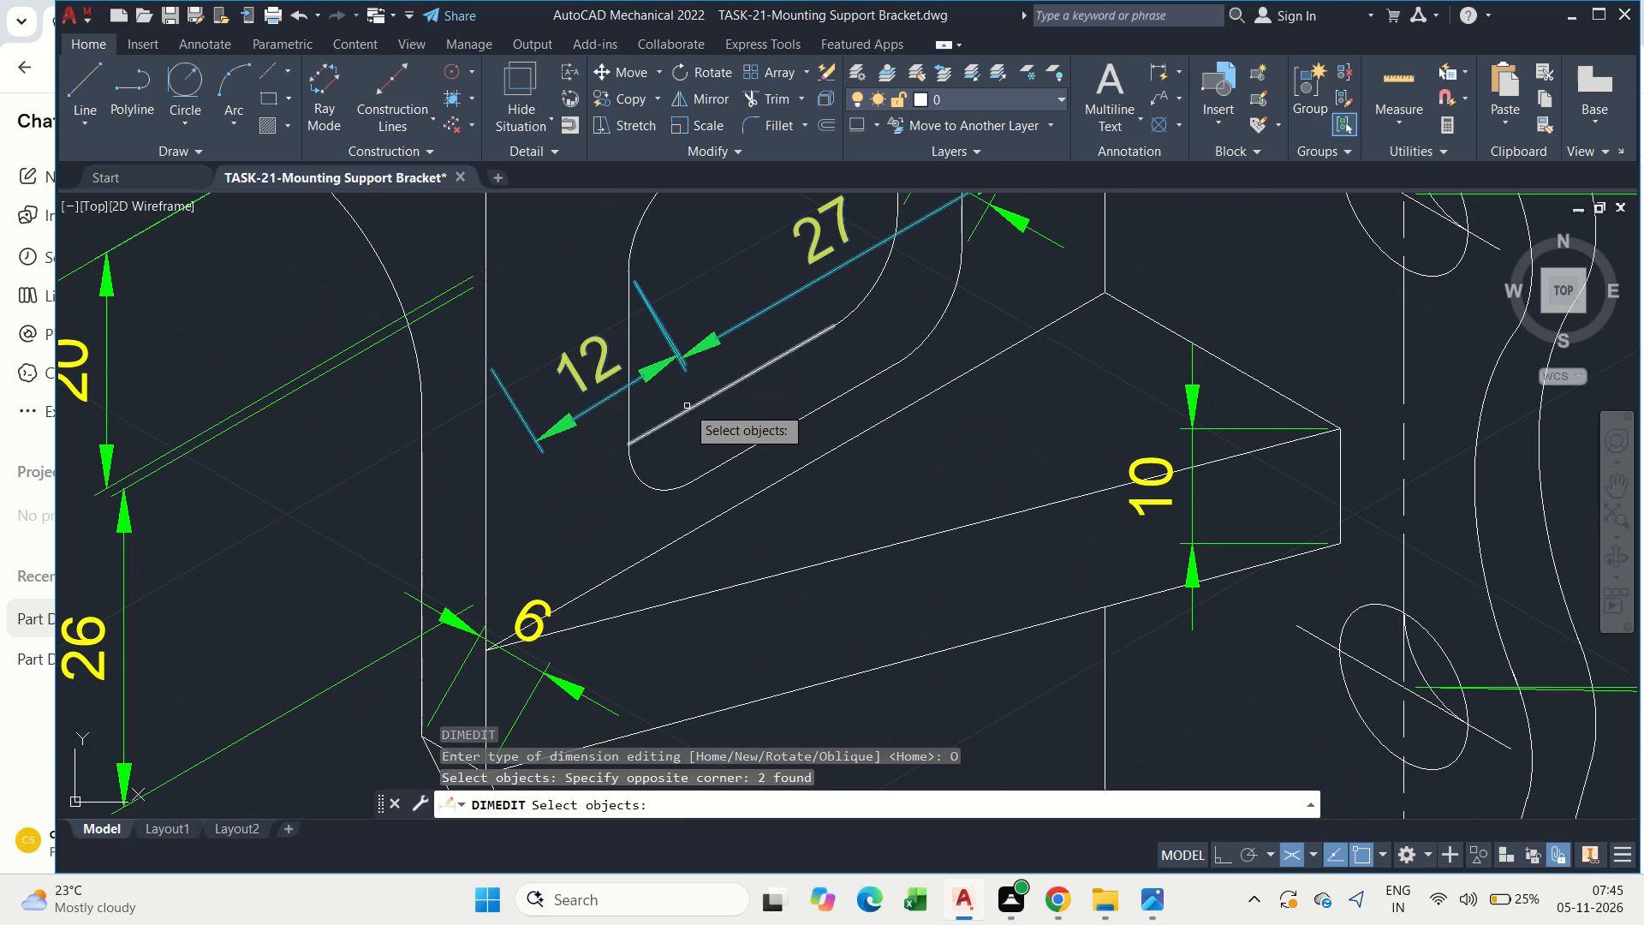
left_click_drag(621, 337, 618, 361)
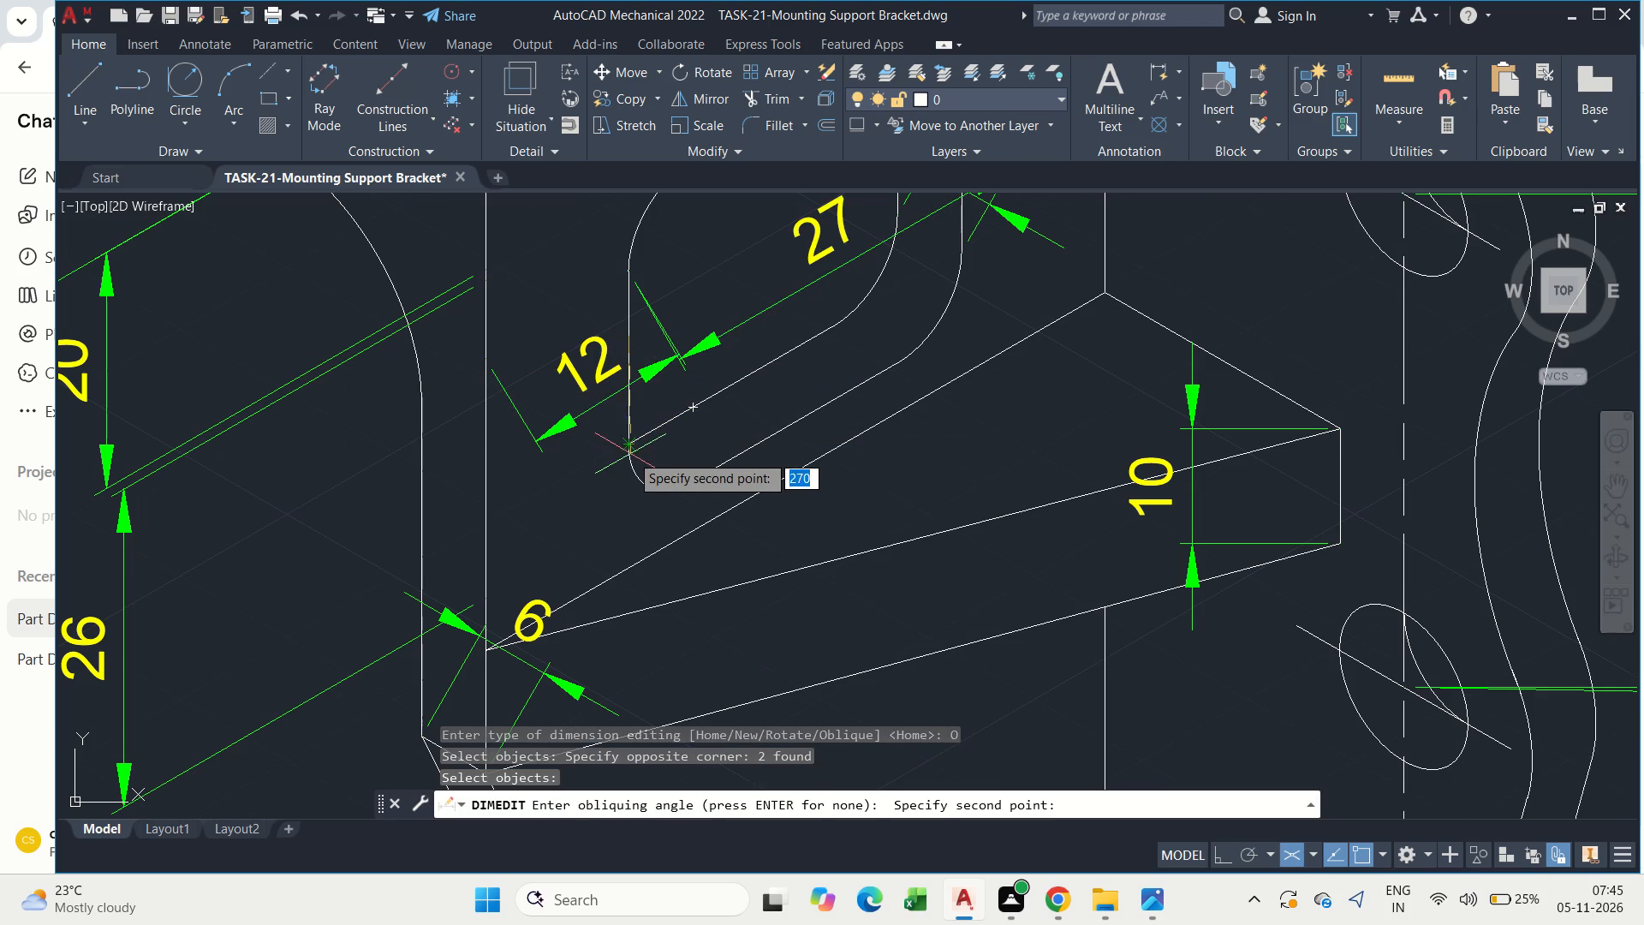
left_click(623, 445)
key("Escape")
scroll(628, 453, "down", 2)
Save the drawing.
key("ctrl+s")
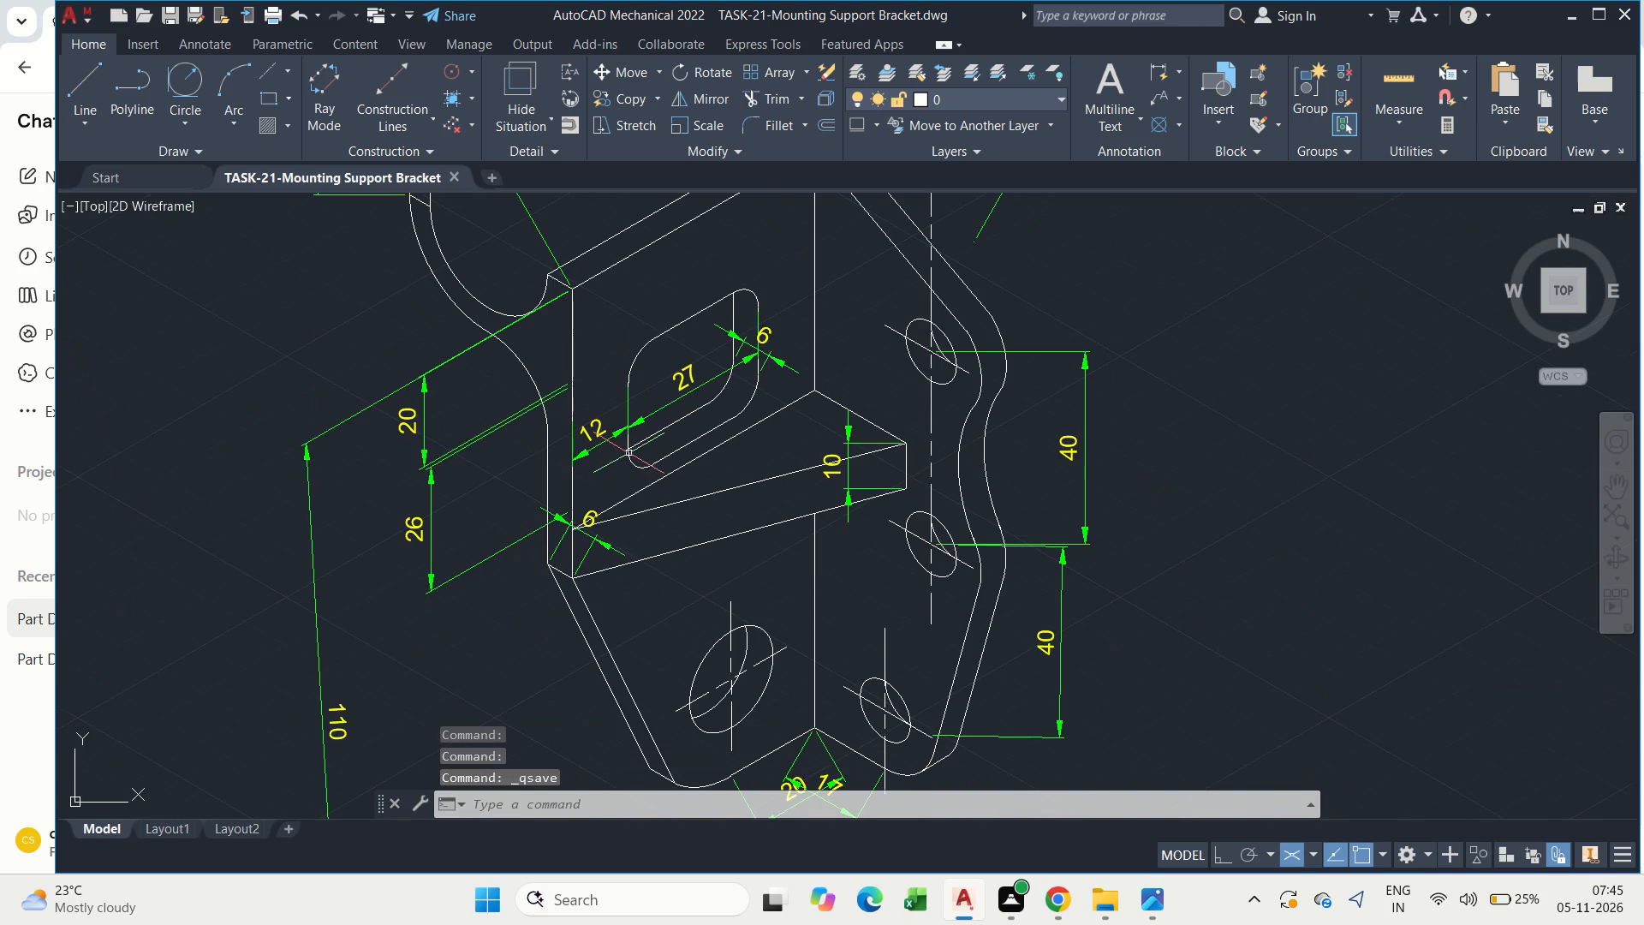
key("Escape")
Delete the 6 dimension beside the rounded slot's inner and outer edges.
middle_click_drag(618, 425, 581, 426)
scroll(705, 427, "up", 1)
middle_click_drag(686, 398, 644, 482)
key("Escape")
key("Escape")
scroll(696, 385, "up", 1)
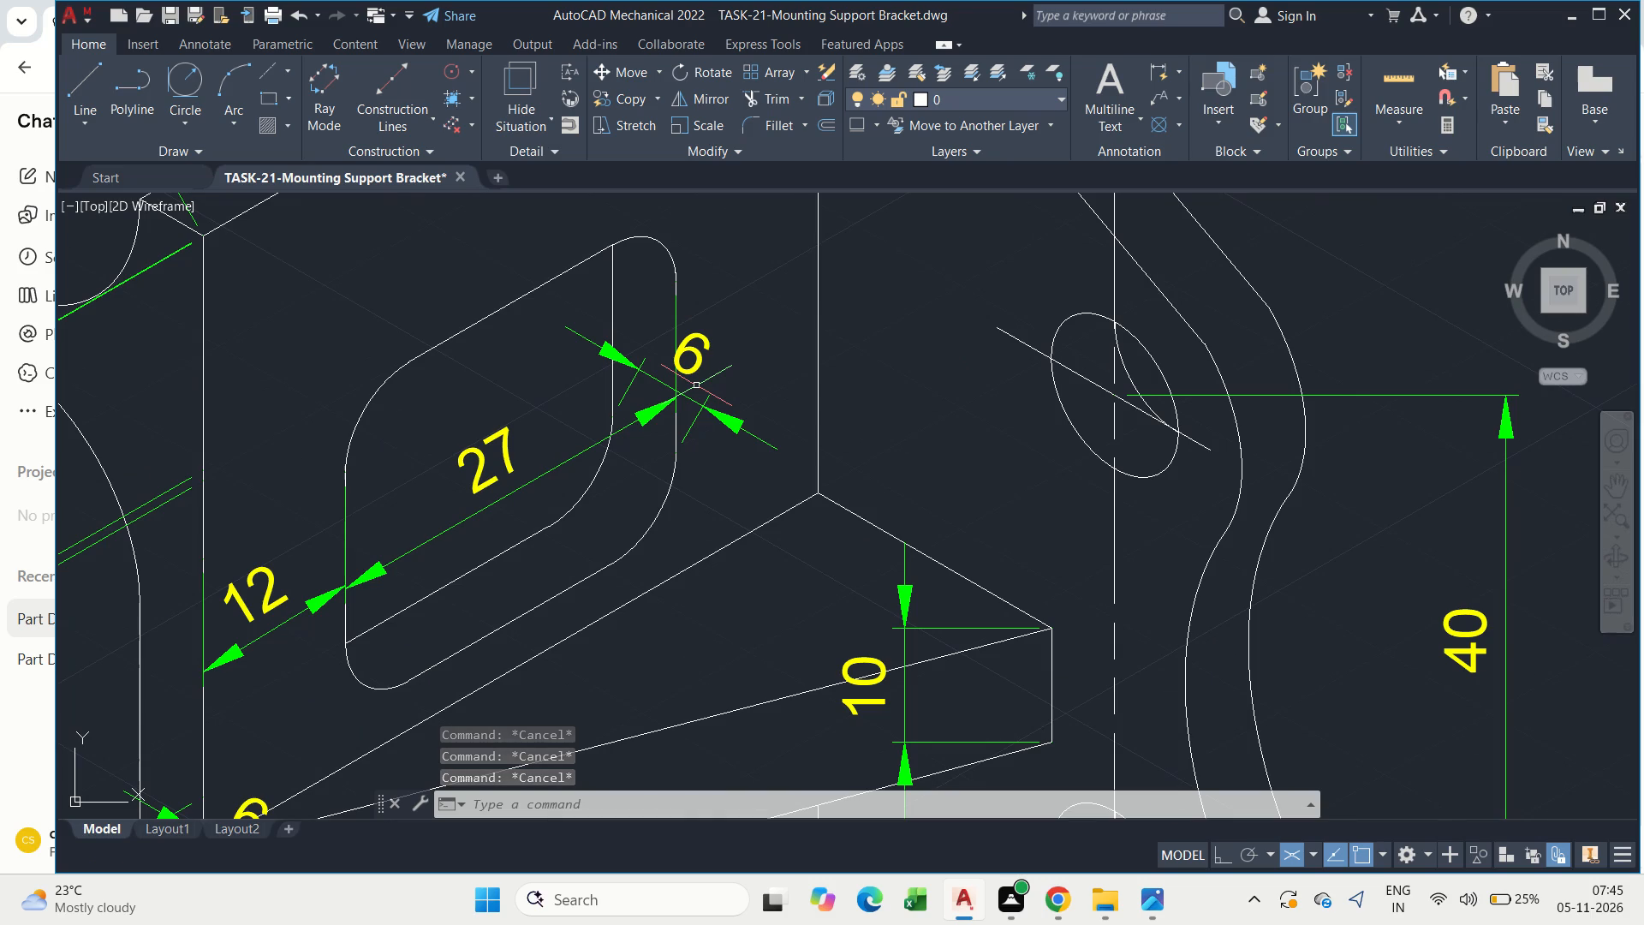
left_click(727, 420)
key("Delete")
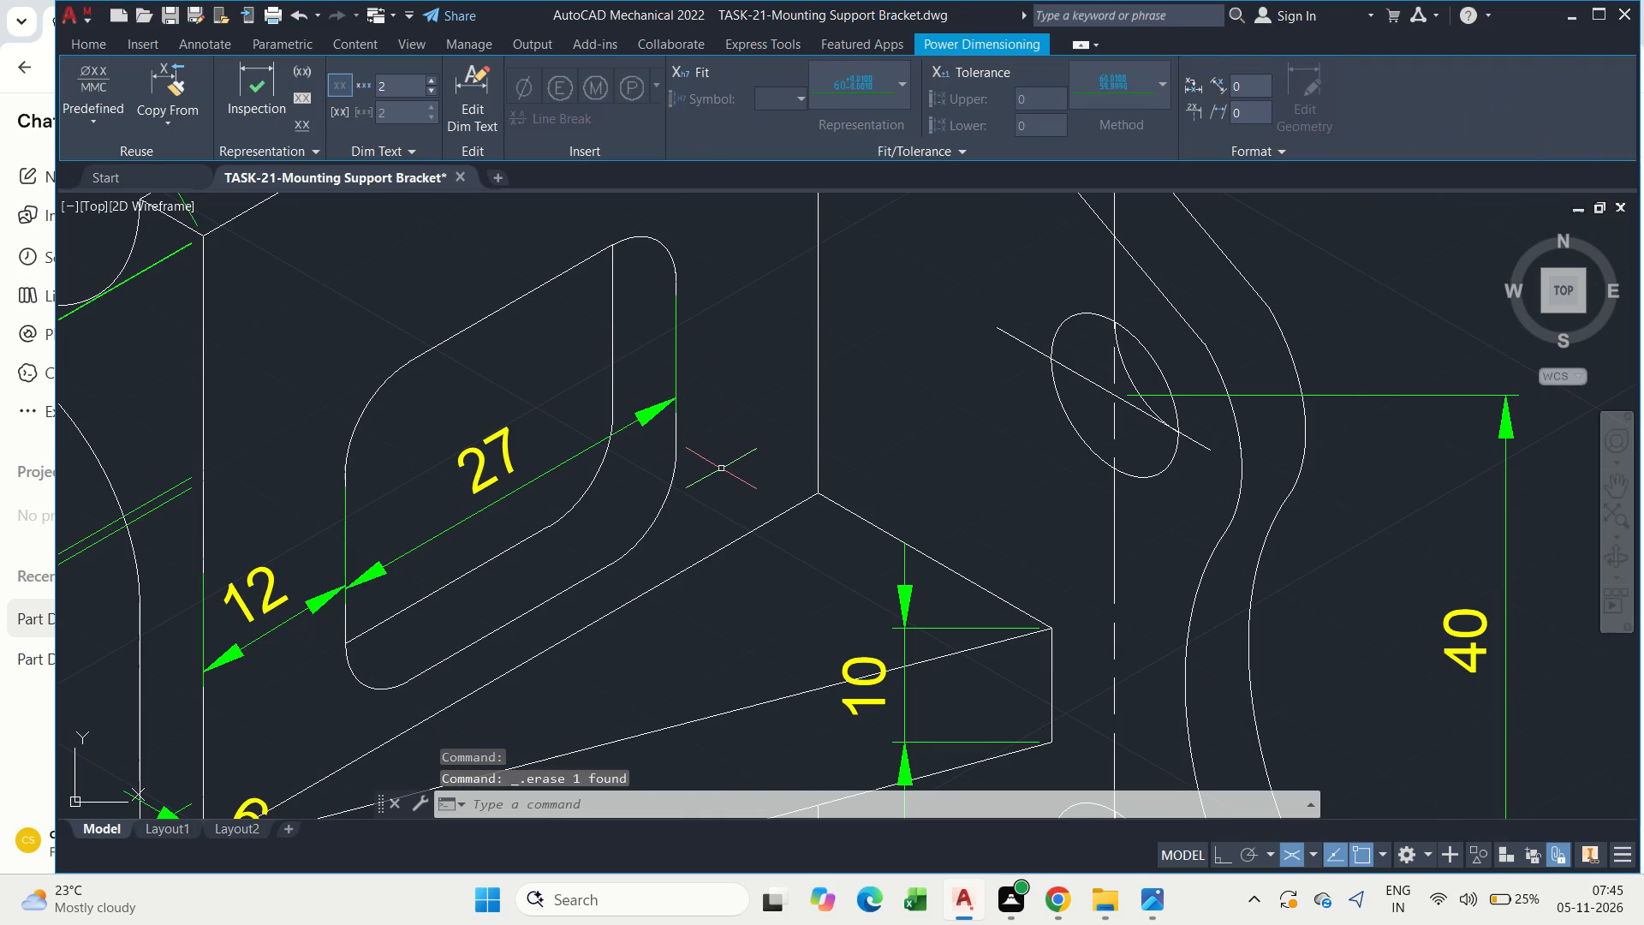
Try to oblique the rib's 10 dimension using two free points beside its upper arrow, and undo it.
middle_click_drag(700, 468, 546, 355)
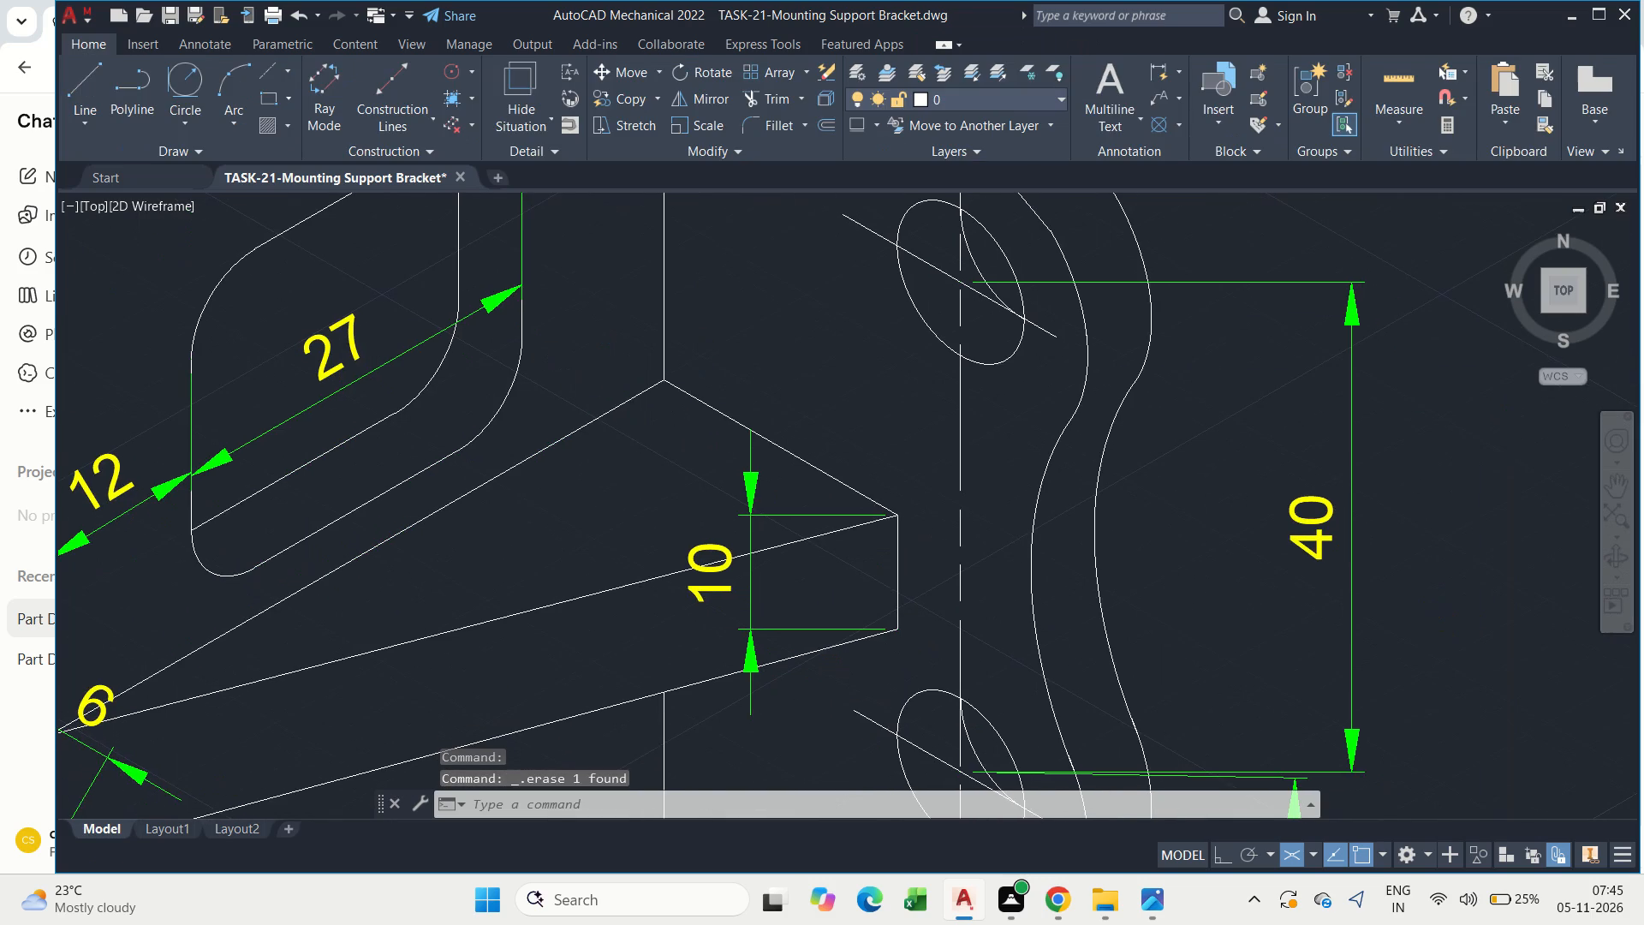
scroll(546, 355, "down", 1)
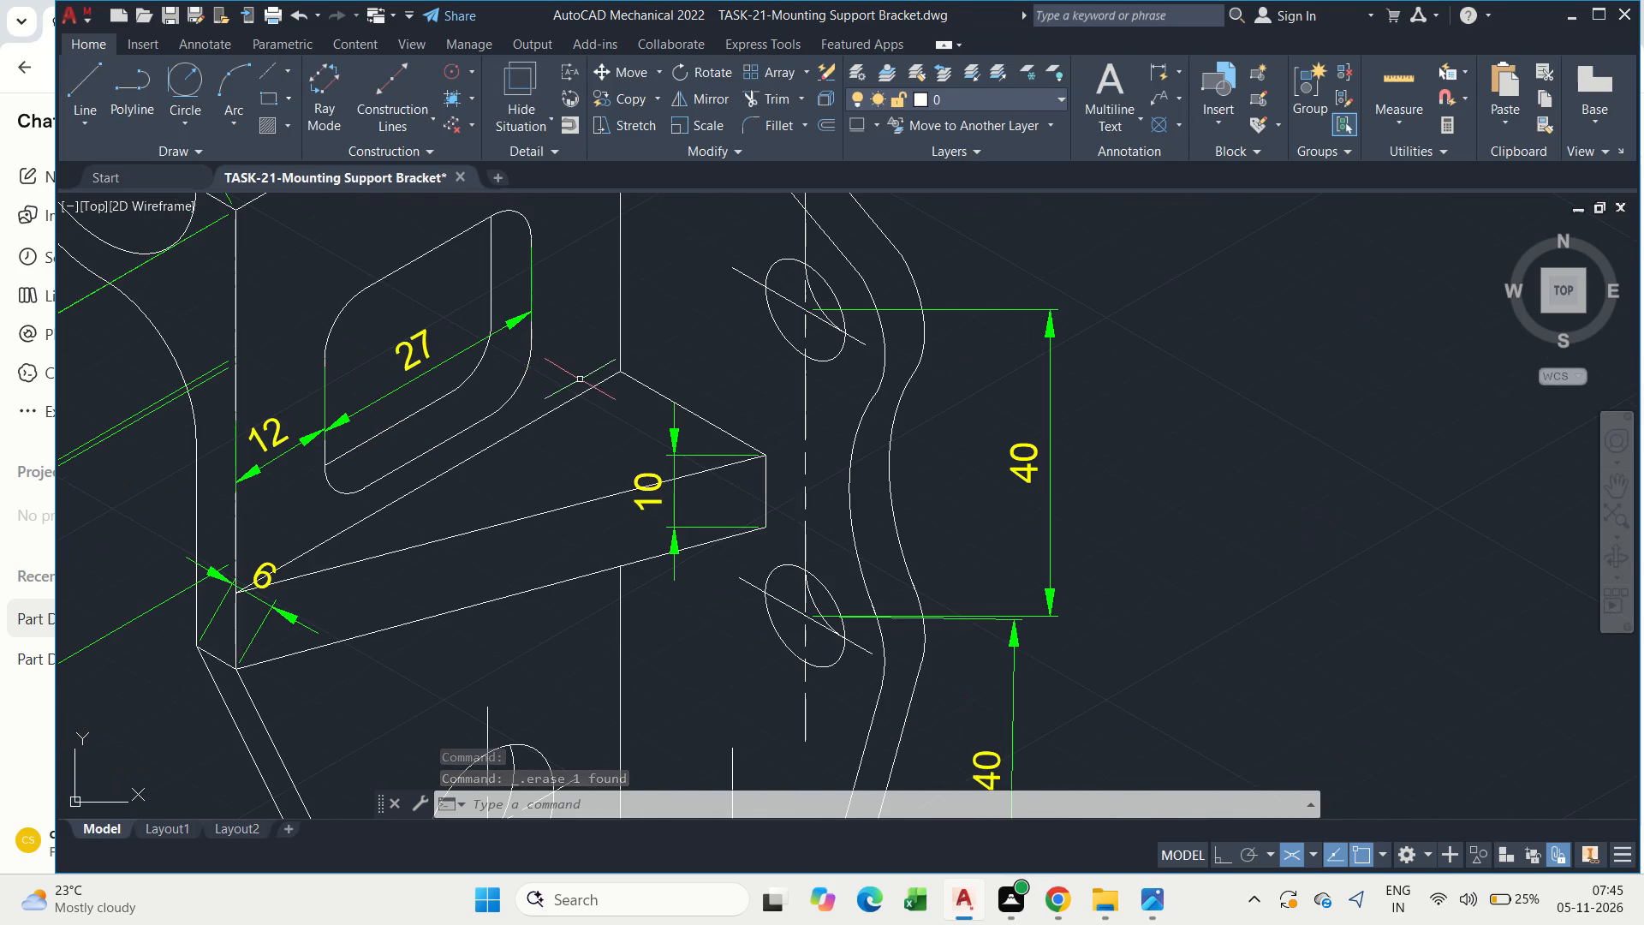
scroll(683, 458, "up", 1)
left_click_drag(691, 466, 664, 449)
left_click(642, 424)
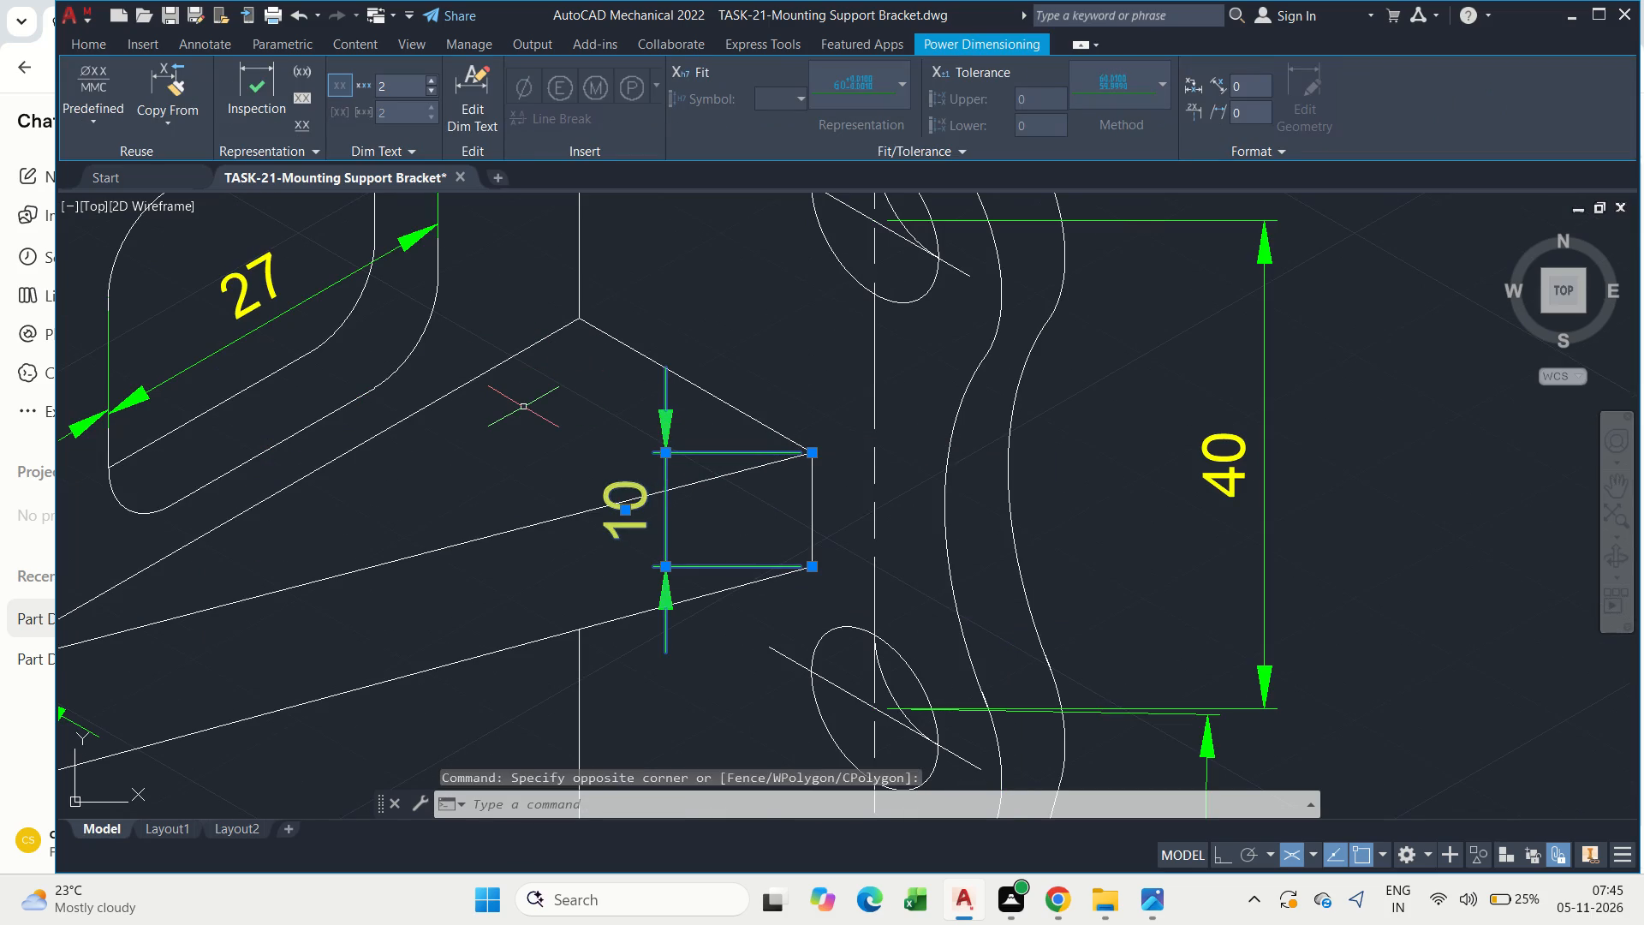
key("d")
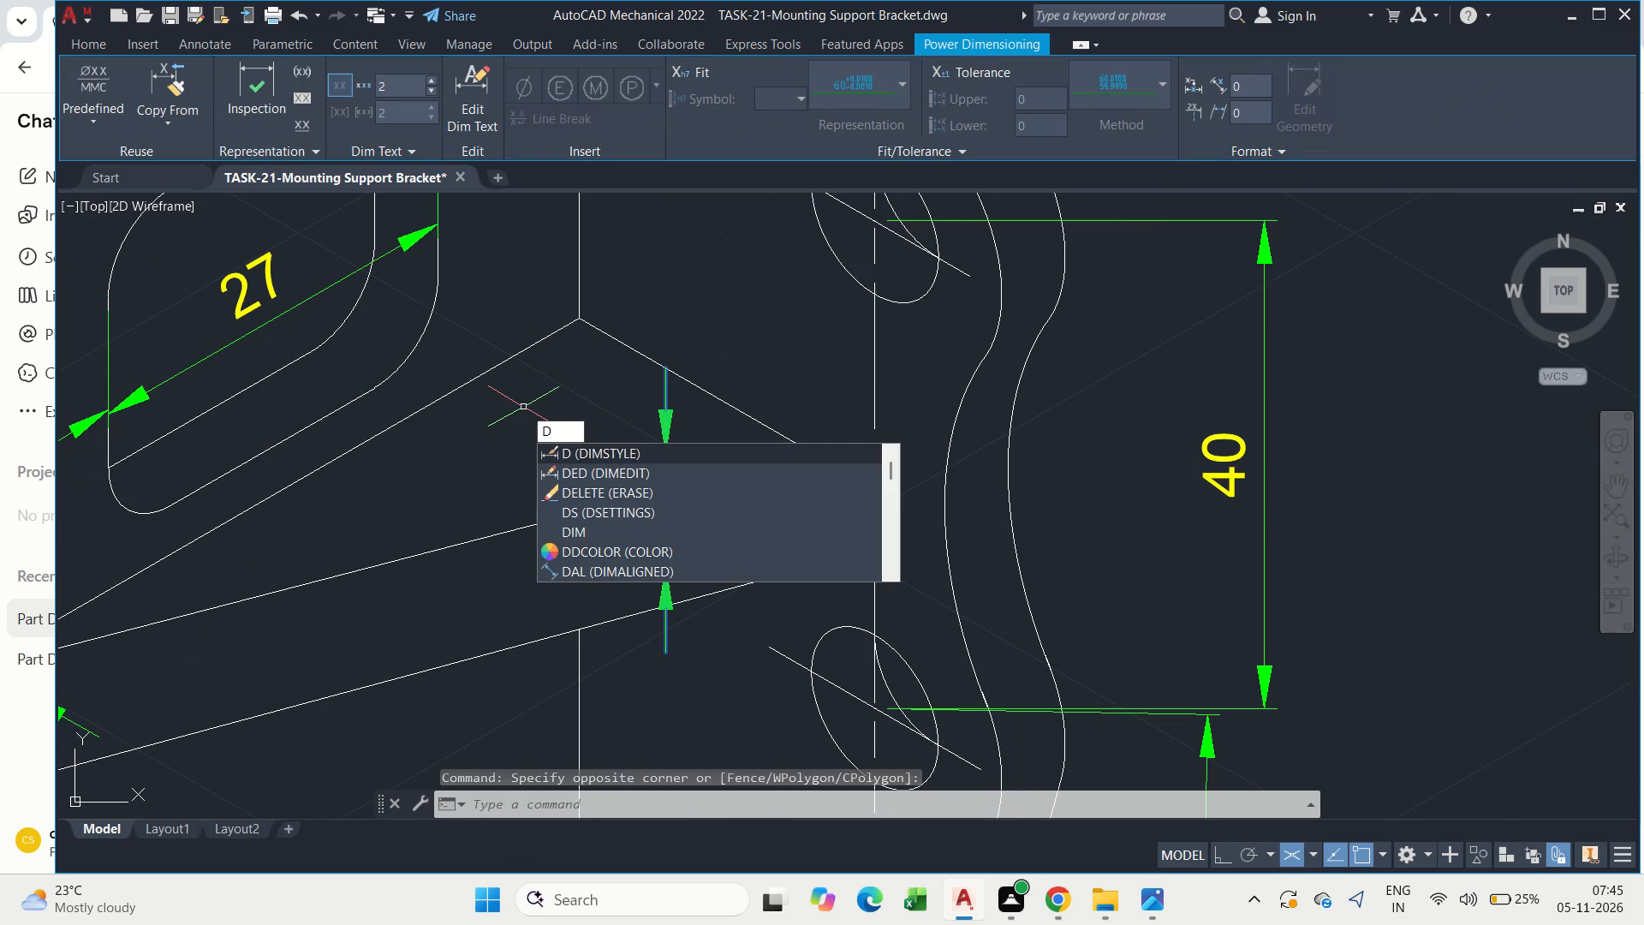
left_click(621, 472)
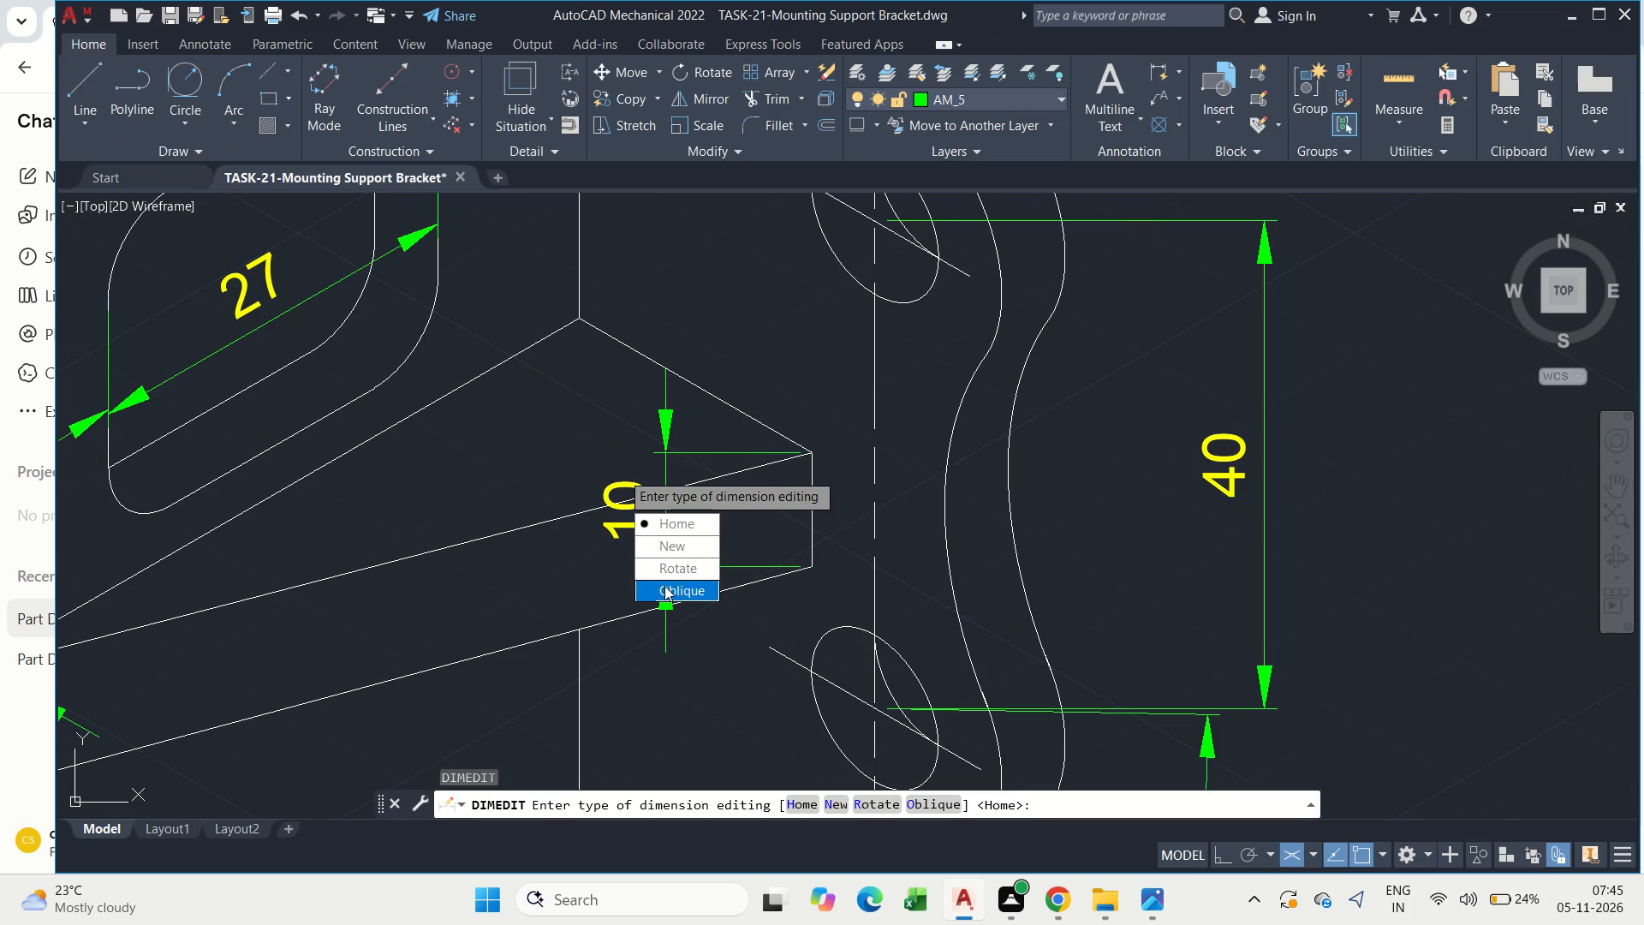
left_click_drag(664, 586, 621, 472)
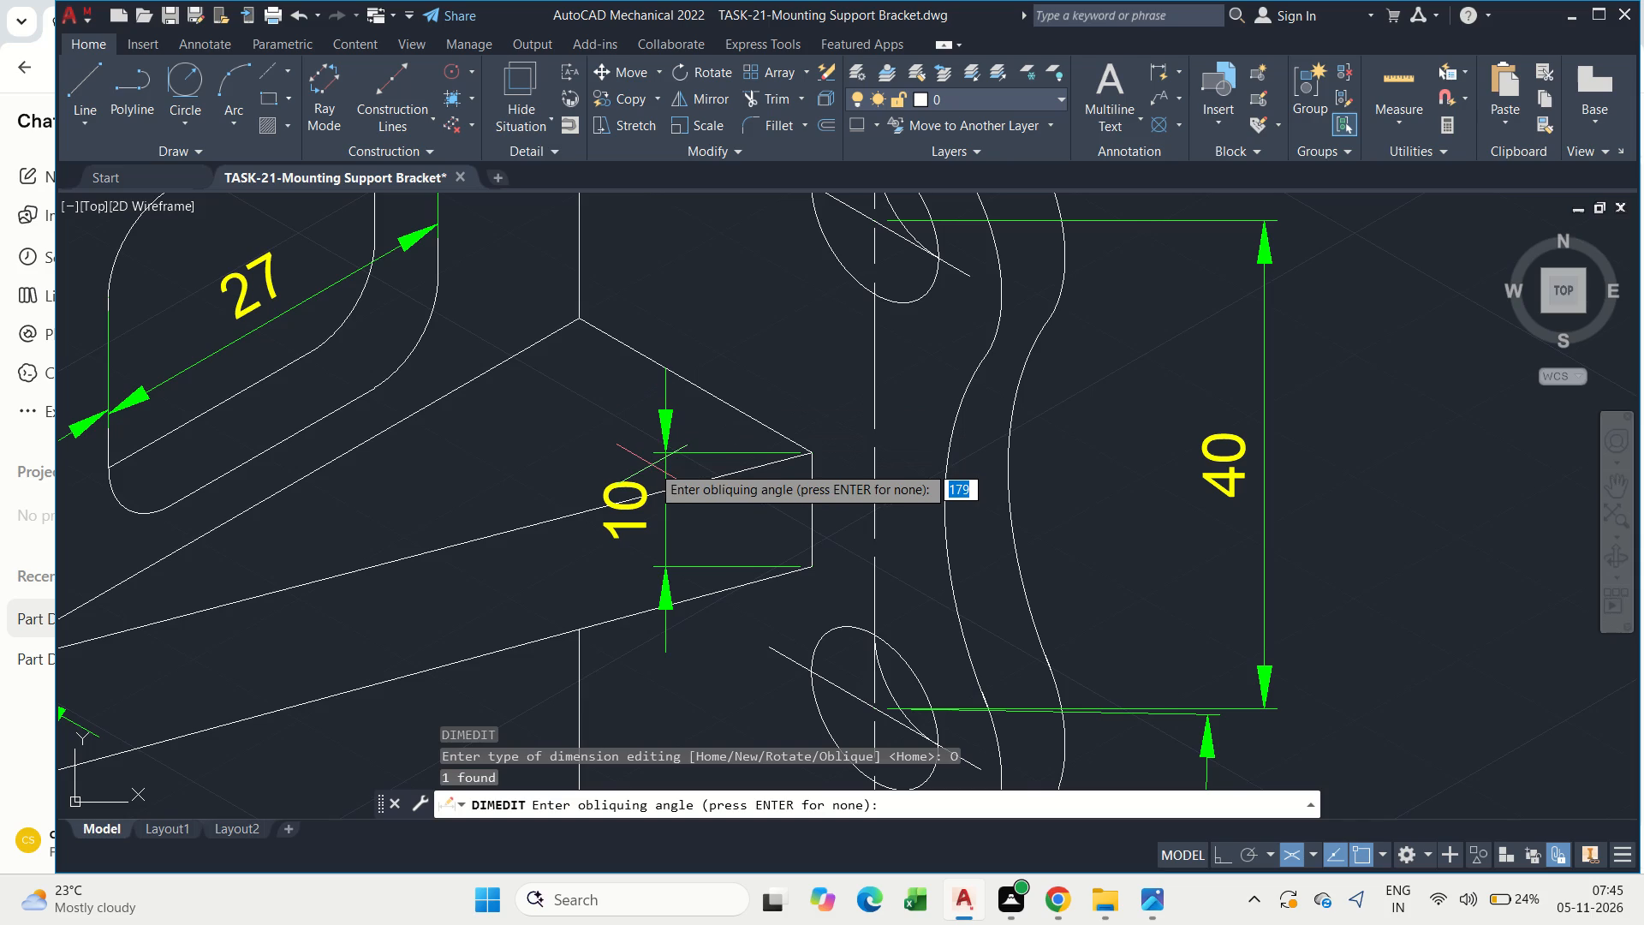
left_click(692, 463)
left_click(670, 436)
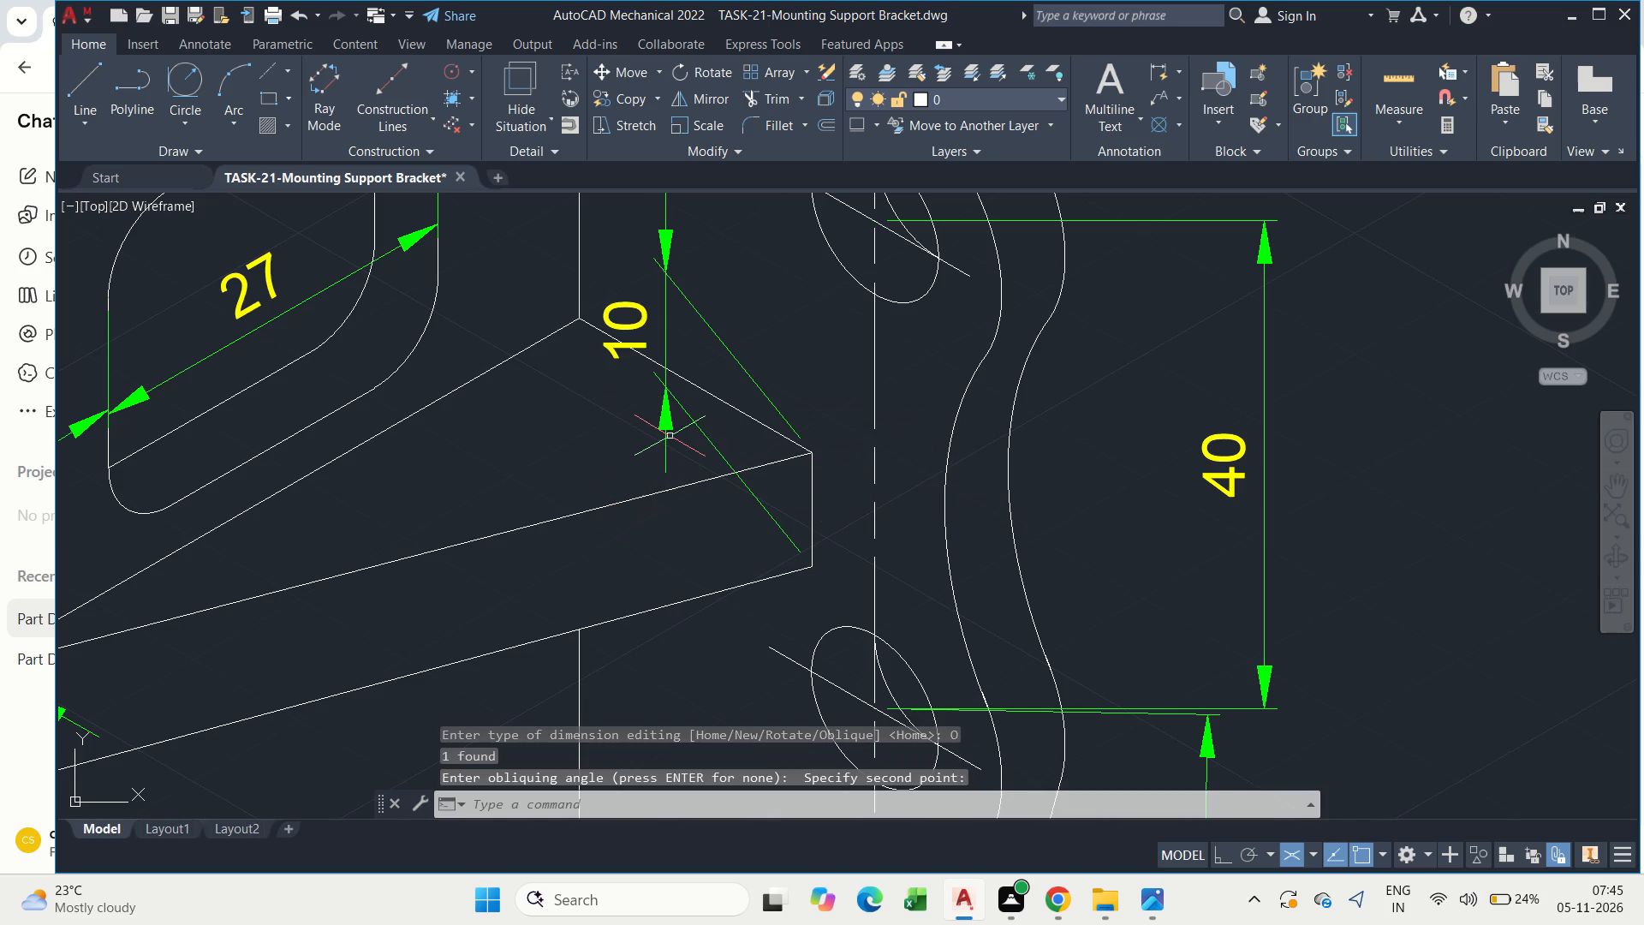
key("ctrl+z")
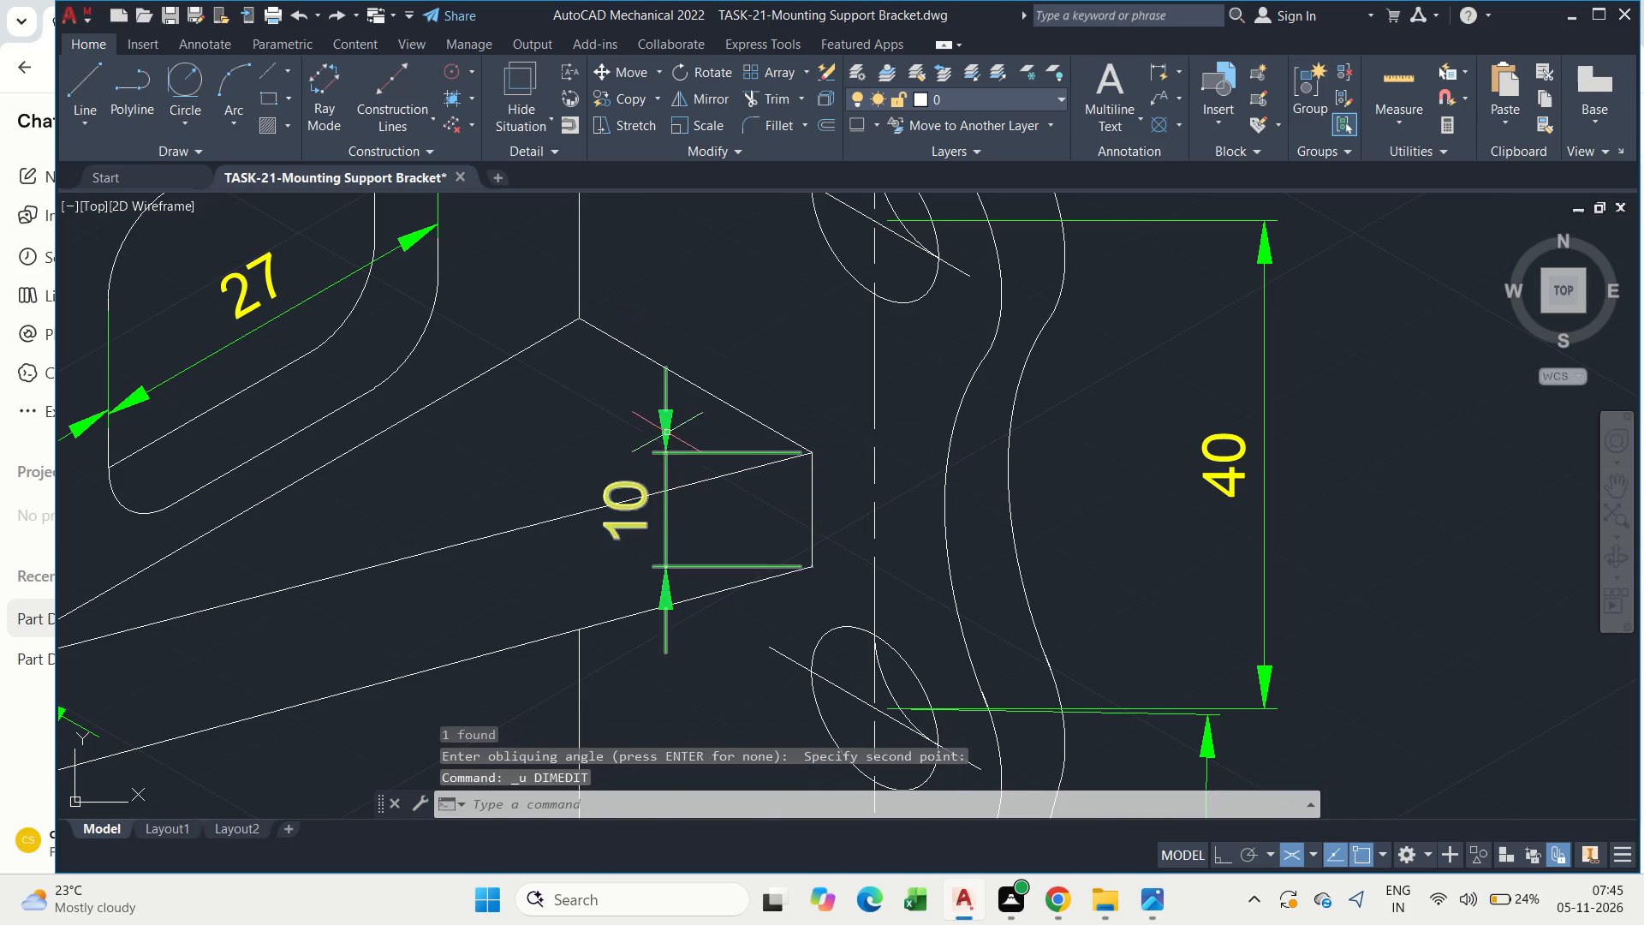
Oblique the rib's 10 dimension parallel to the rib's sloping upper edge, starting from the rib tip's upper corner.
key("Escape")
left_click_drag(687, 472, 675, 459)
left_click(656, 428)
type("dim")
left_click(712, 493)
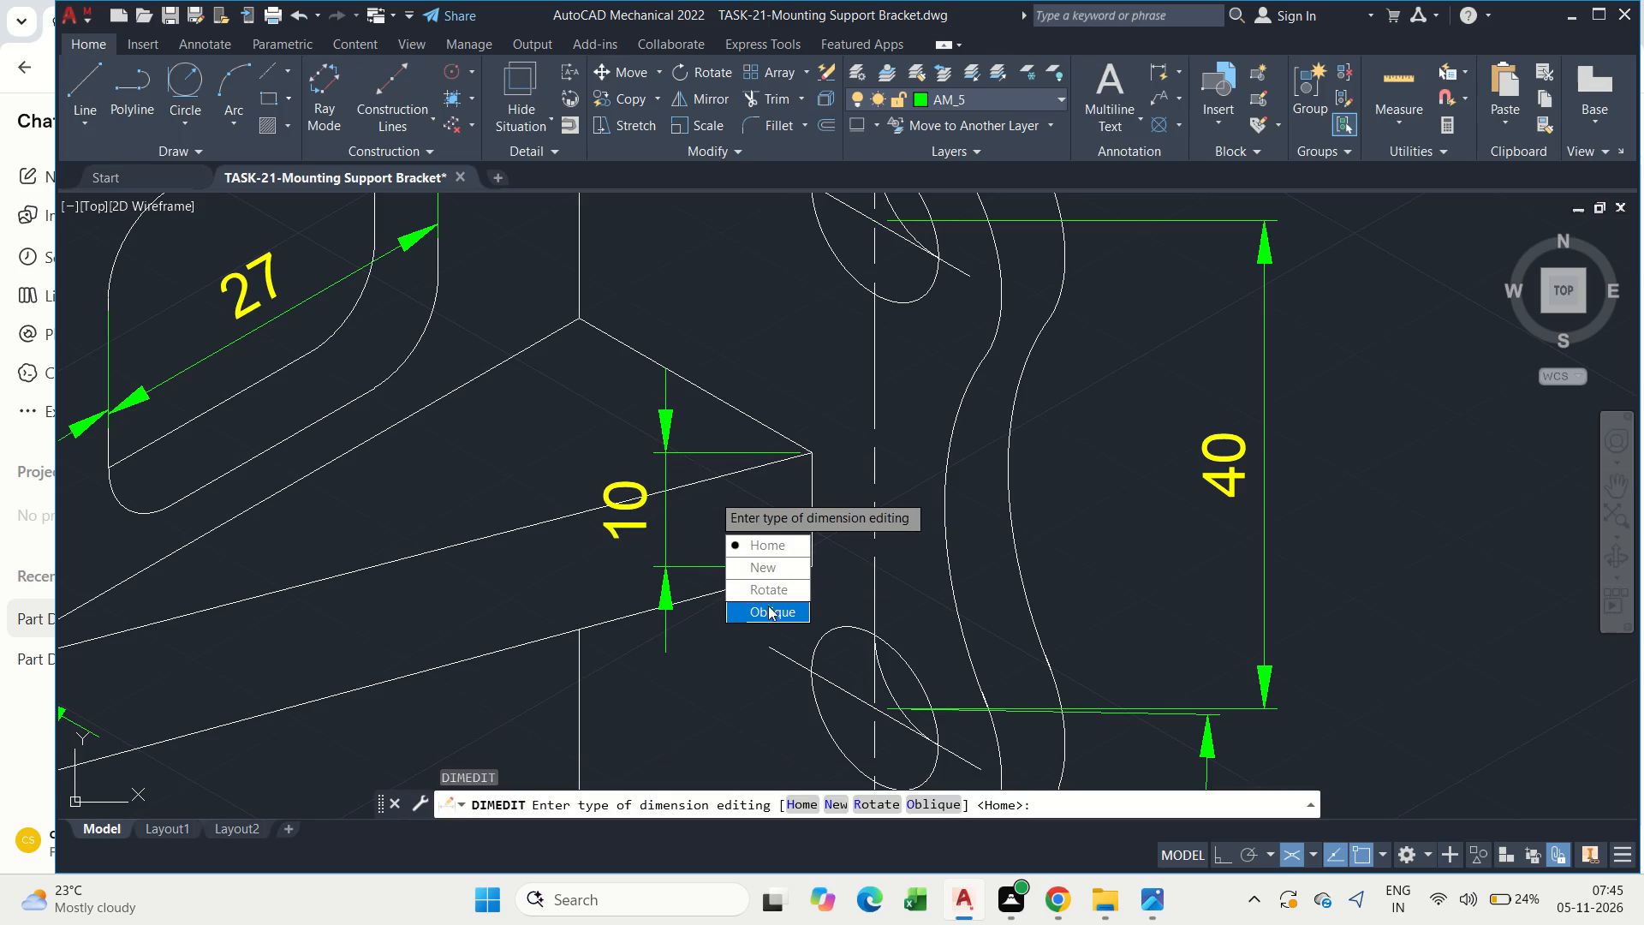
left_click_drag(769, 609, 712, 493)
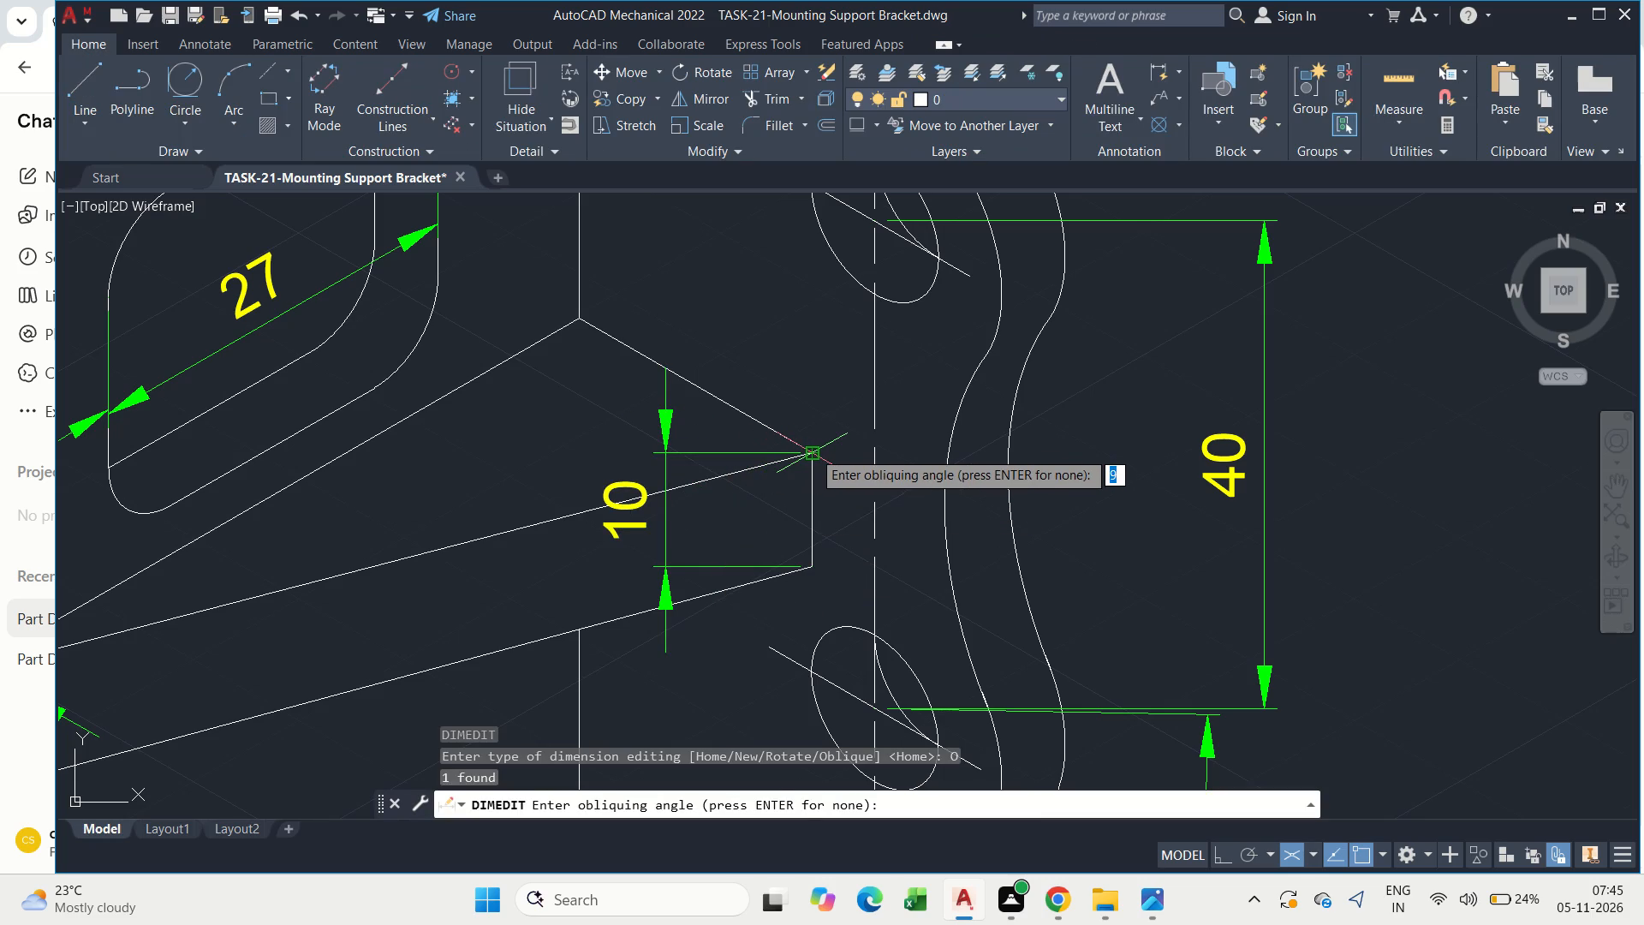
left_click(813, 451)
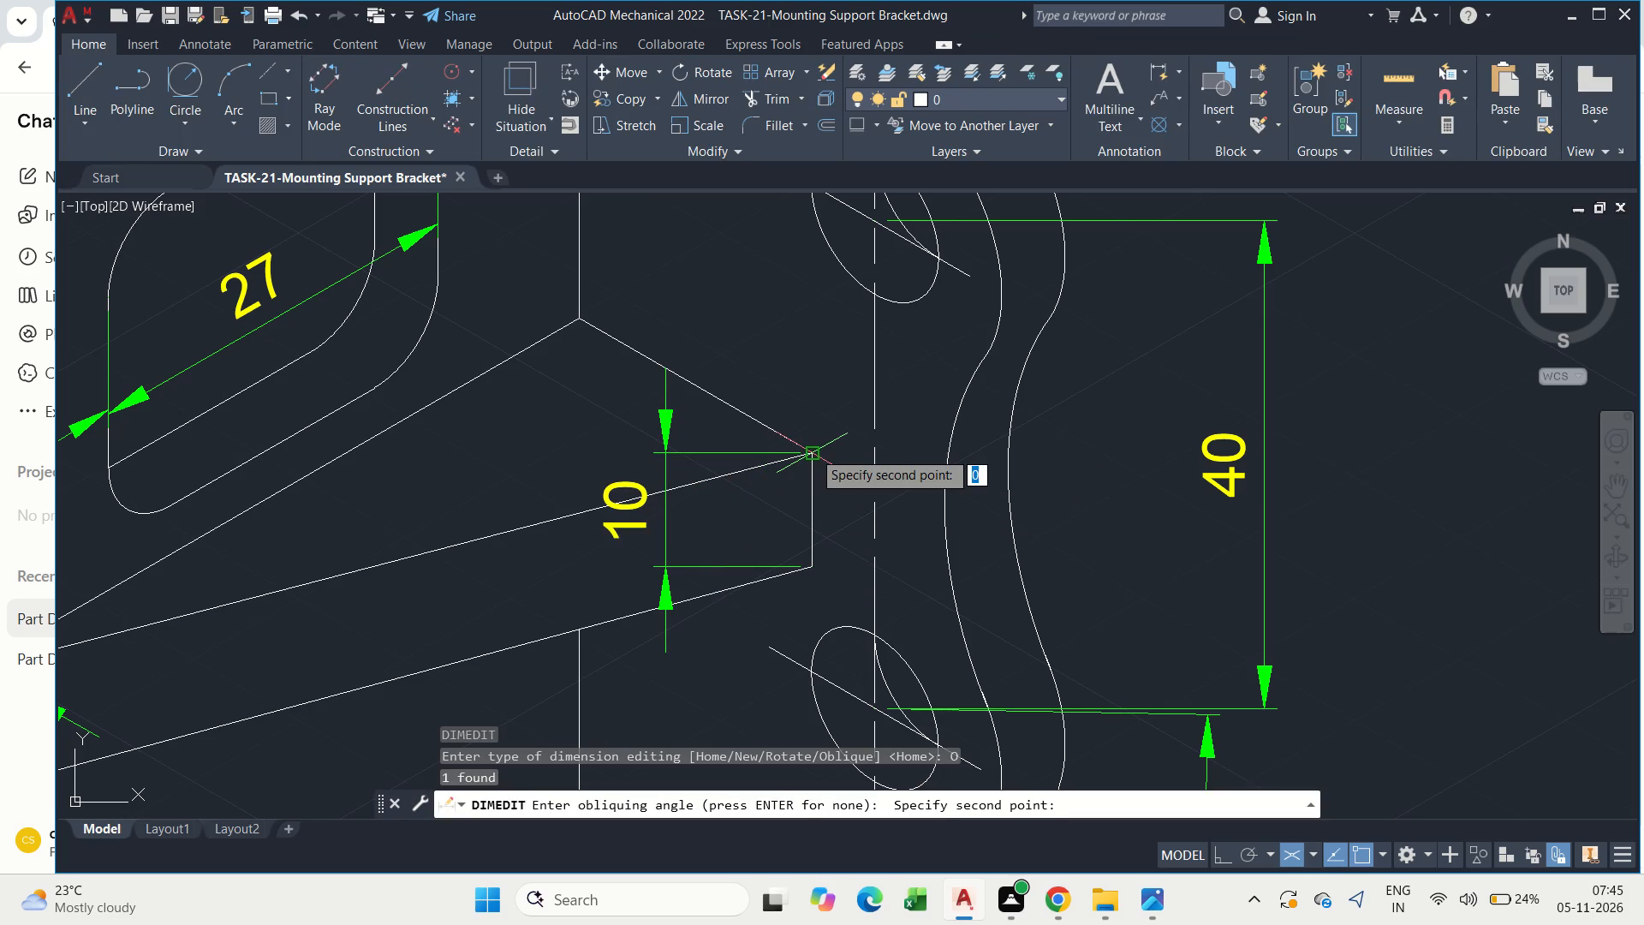
left_click(748, 469)
key("Escape")
key("Escape")
Oblique the 6 plate-thickness dimension at the rib's left end so its extension lines run vertically.
middle_click_drag(430, 459, 611, 359)
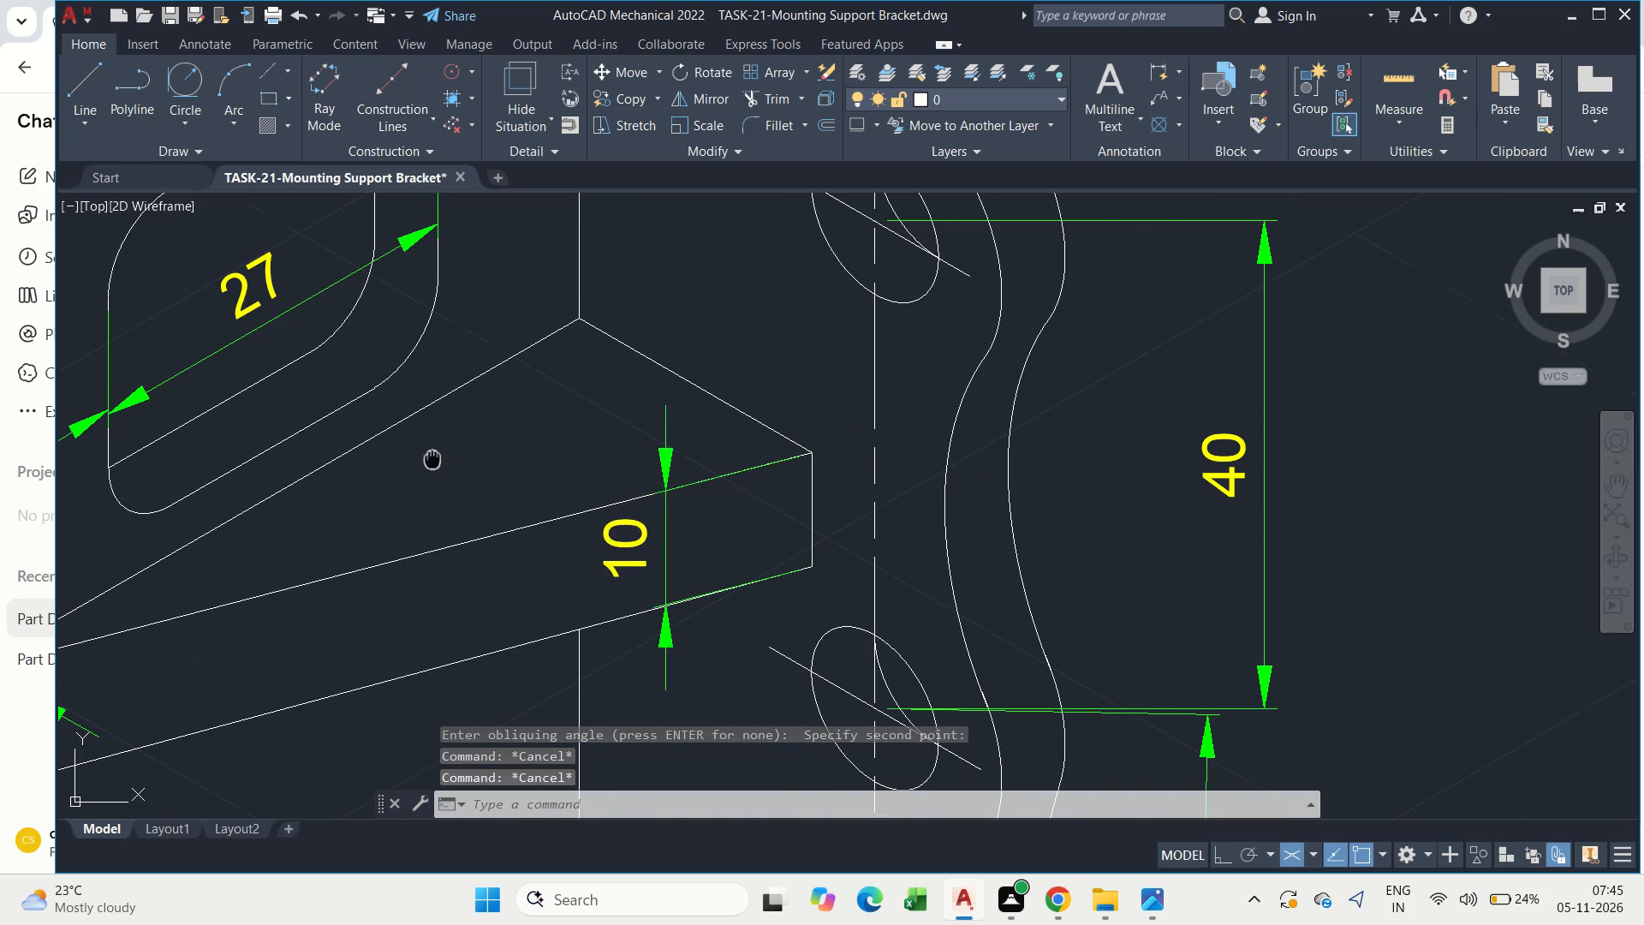
middle_click_drag(611, 359, 627, 361)
scroll(627, 361, "down", 2)
scroll(460, 415, "up", 2)
middle_click_drag(347, 437, 376, 402)
key("Escape")
key("d")
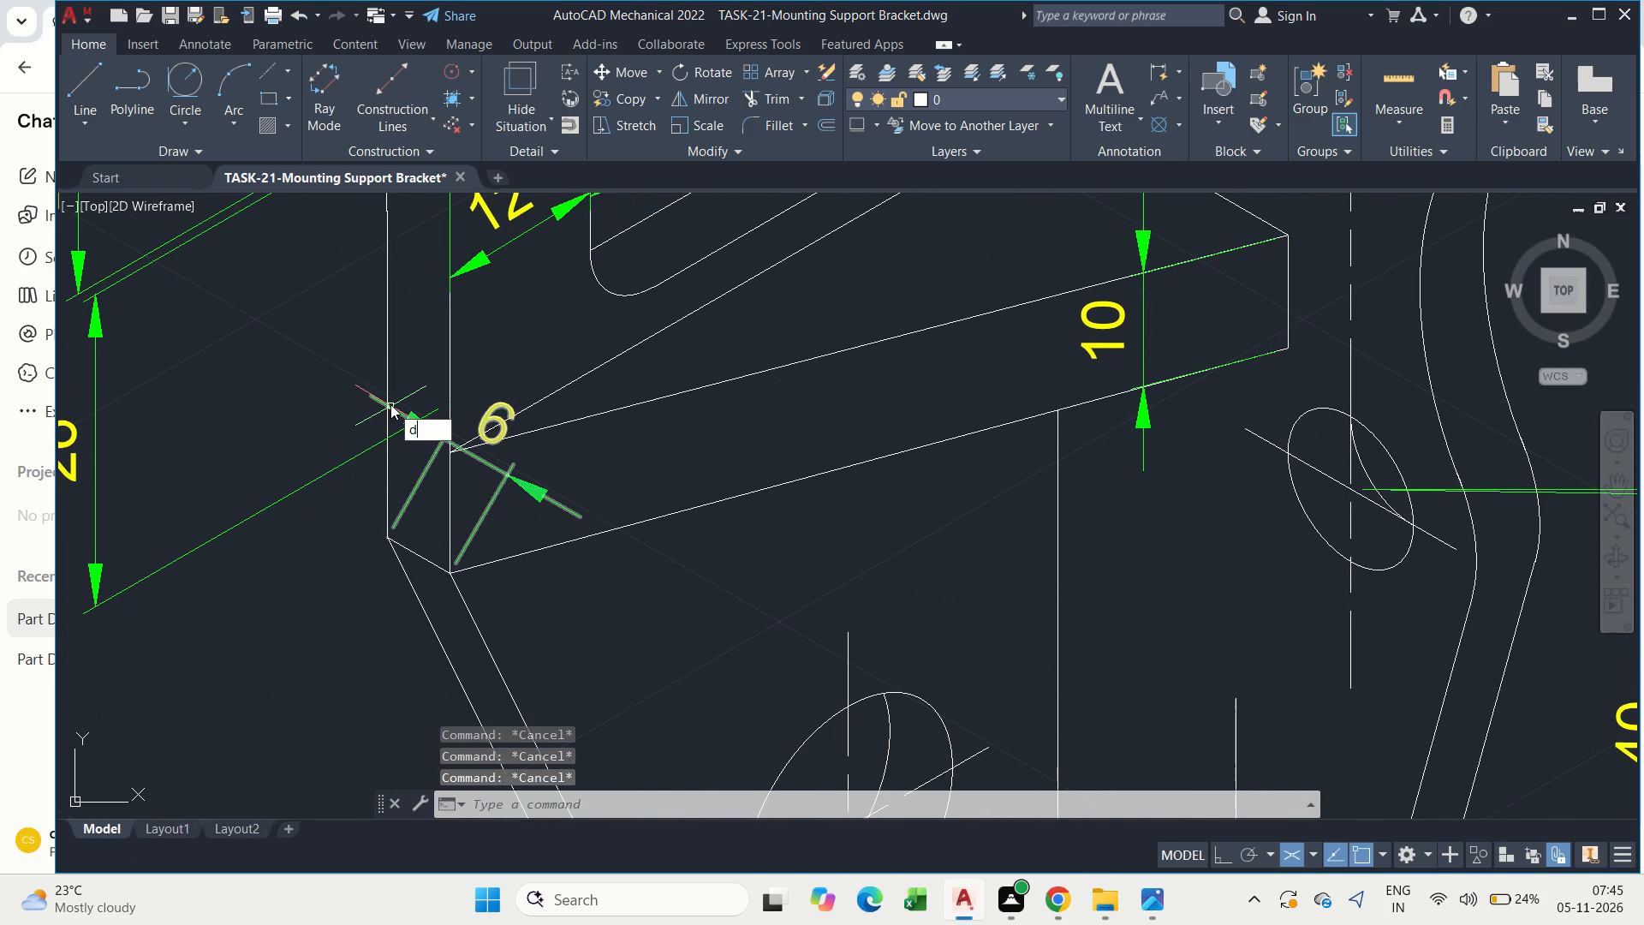
type("im")
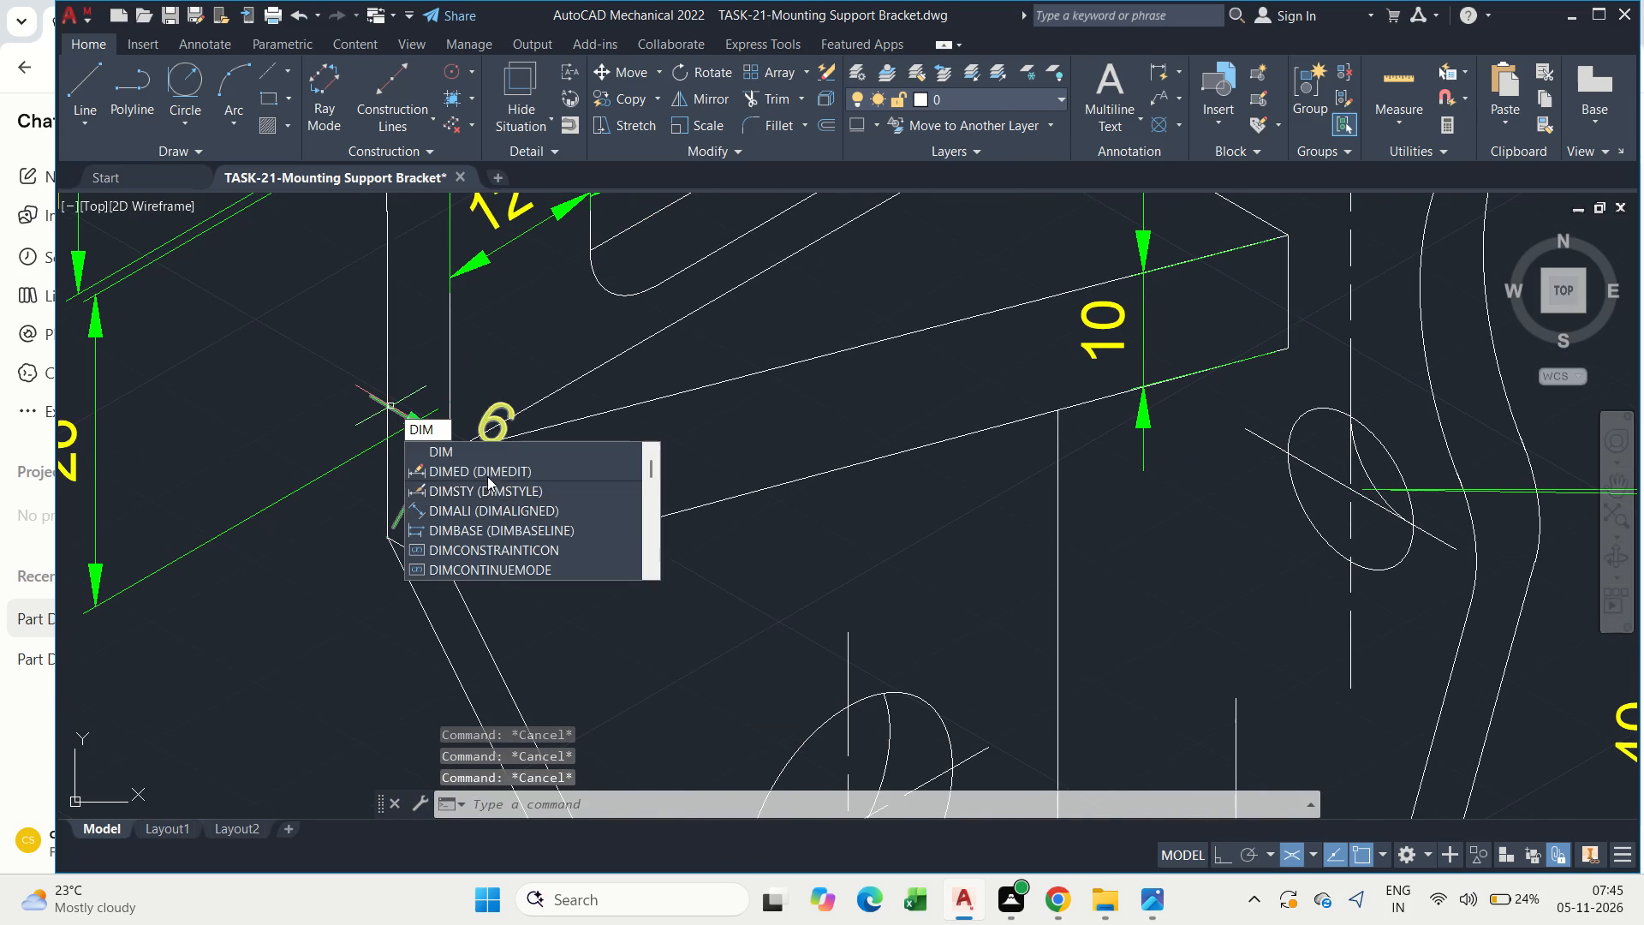
left_click(485, 470)
left_click_drag(534, 578, 485, 470)
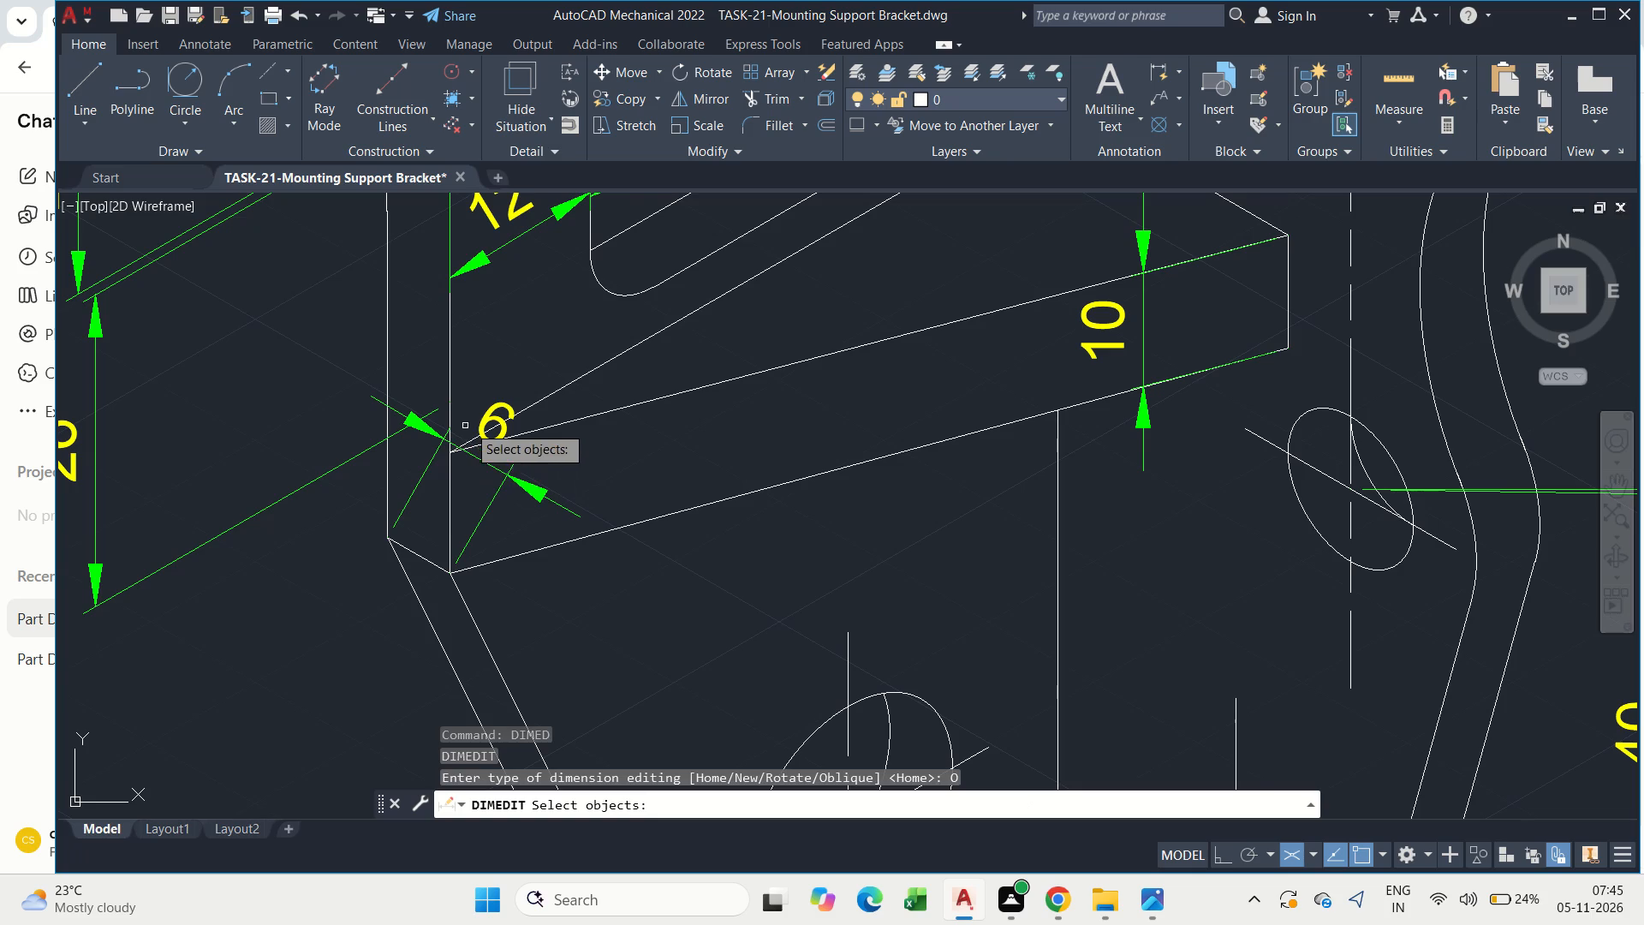
left_click(506, 471)
key("space")
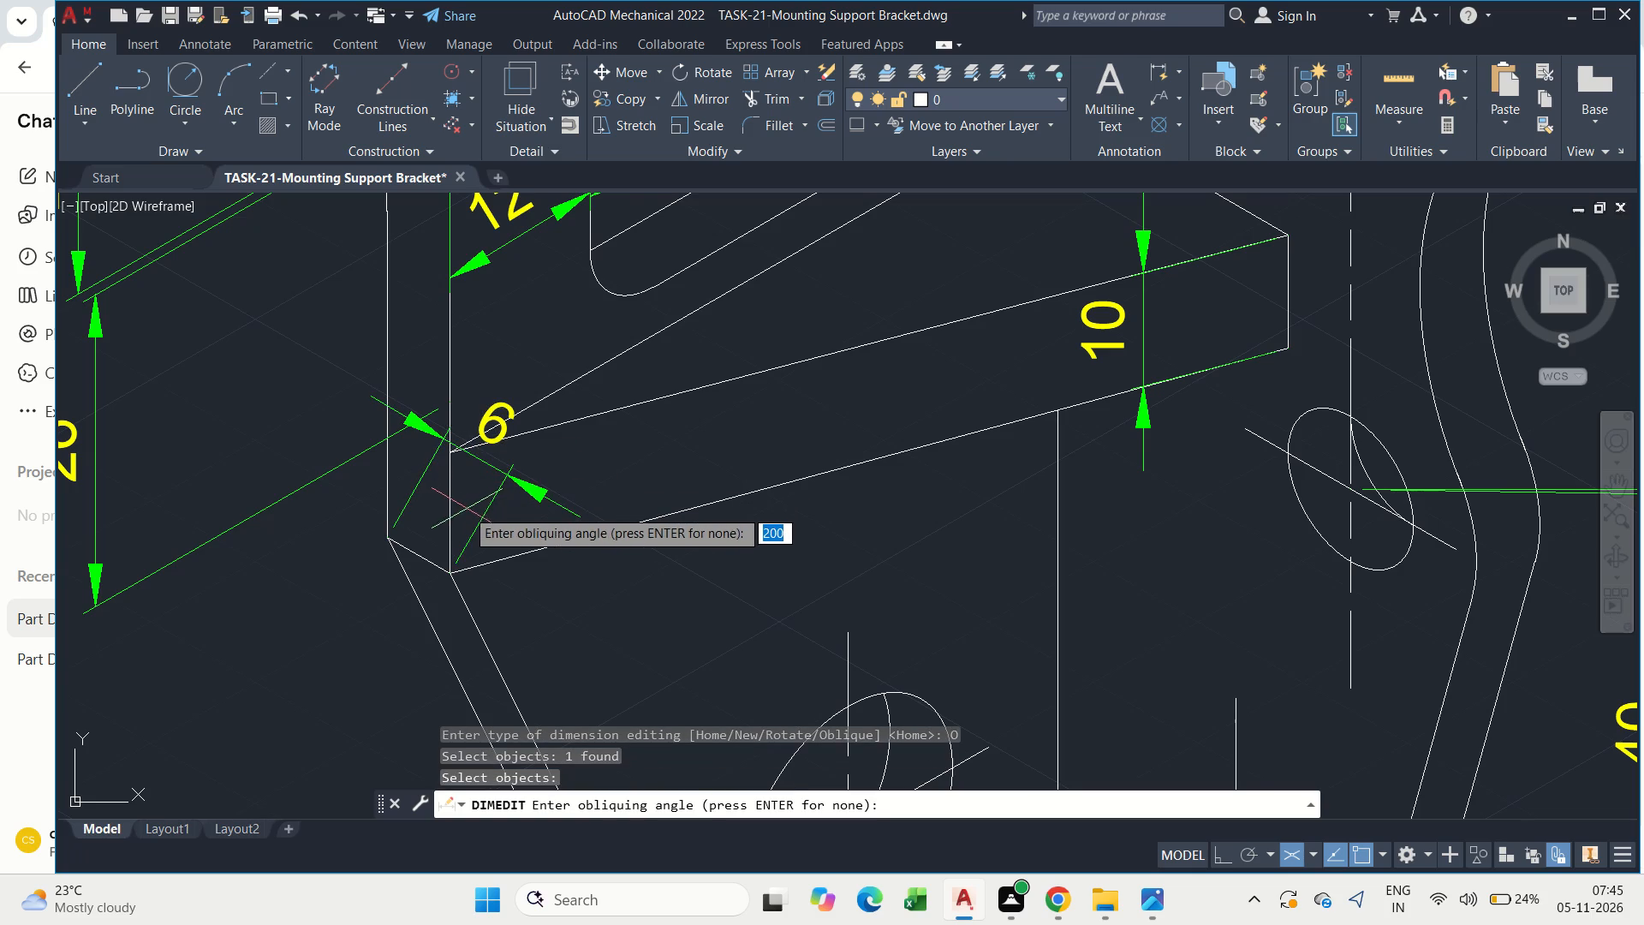
left_click(449, 579)
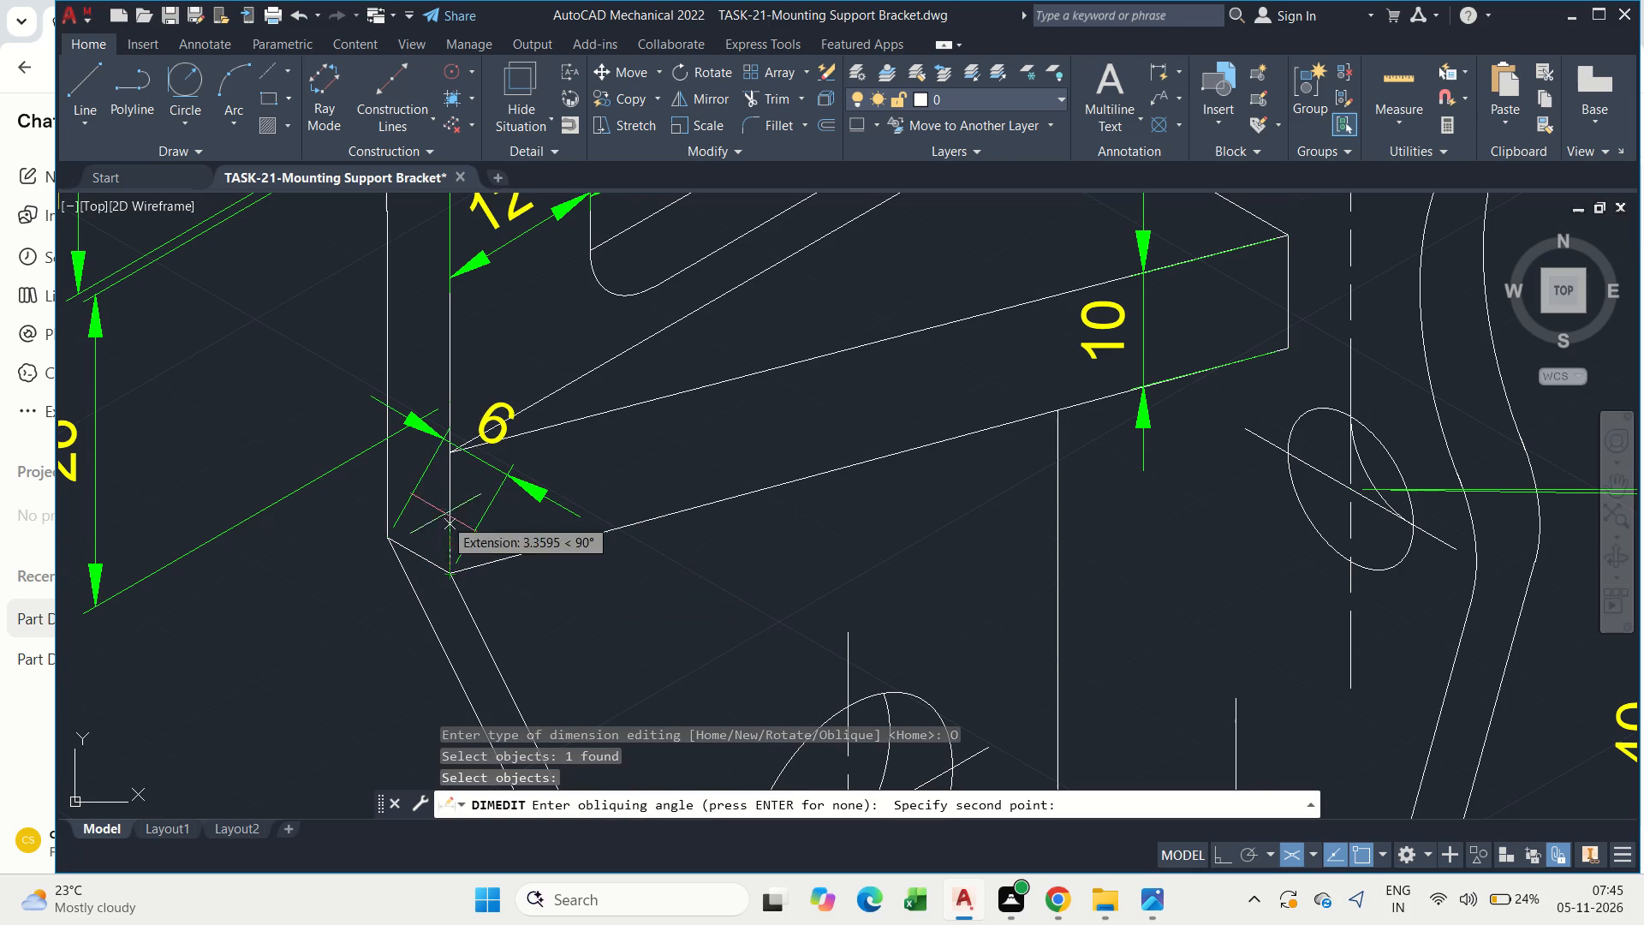
left_click(449, 484)
scroll(497, 397, "down", 2)
key("Escape")
key("Escape")
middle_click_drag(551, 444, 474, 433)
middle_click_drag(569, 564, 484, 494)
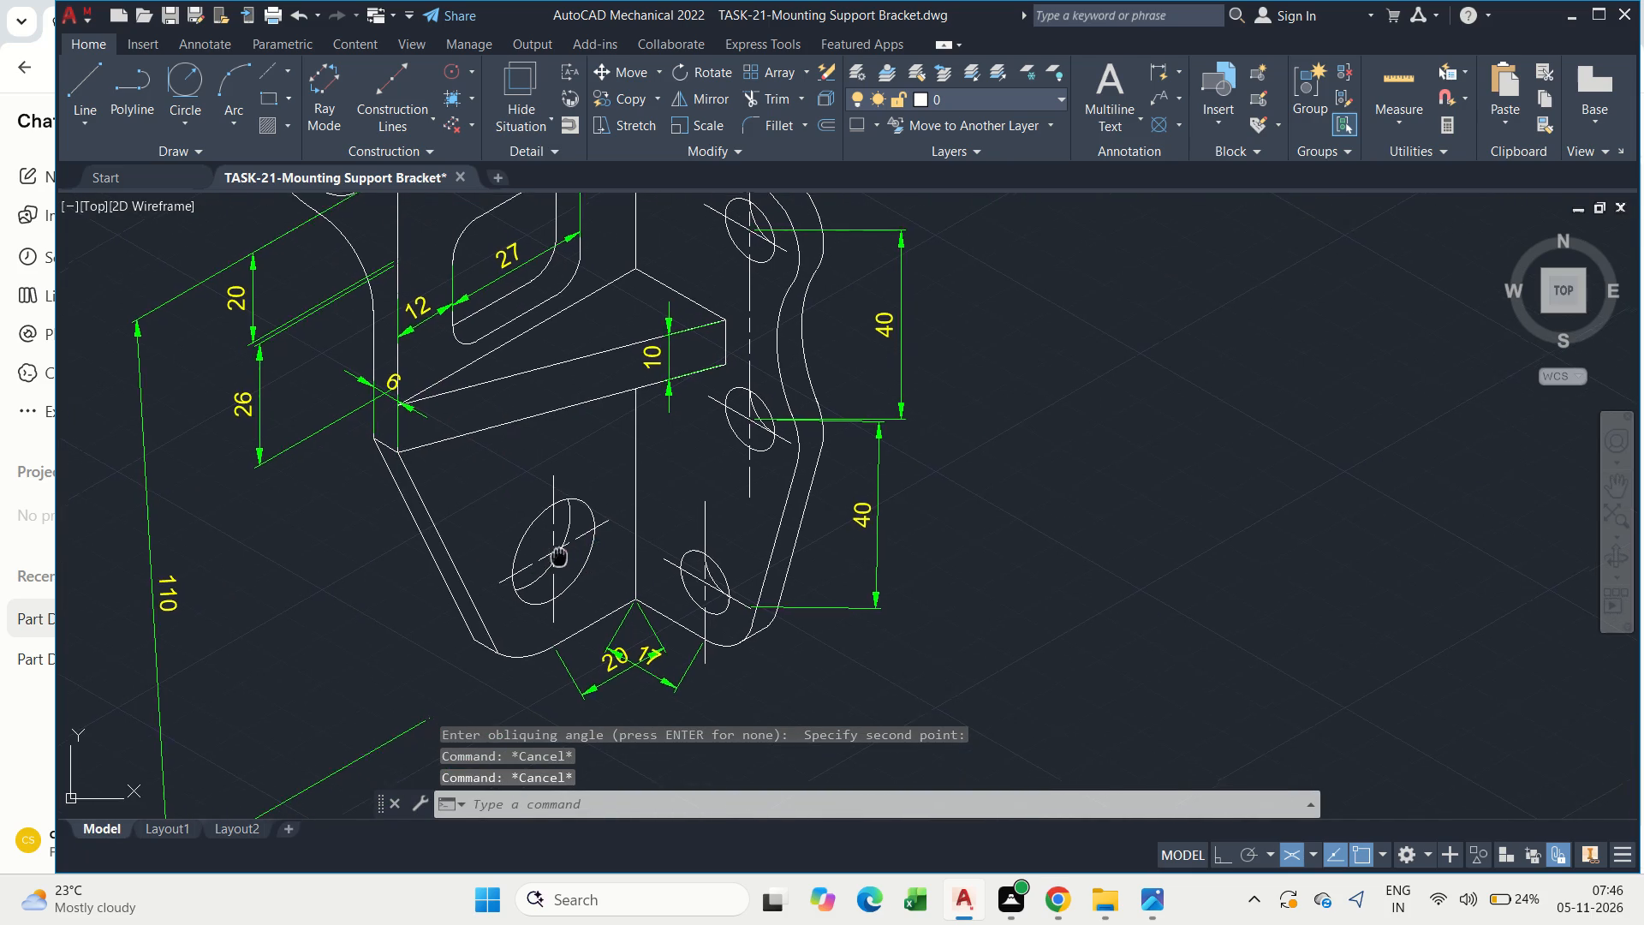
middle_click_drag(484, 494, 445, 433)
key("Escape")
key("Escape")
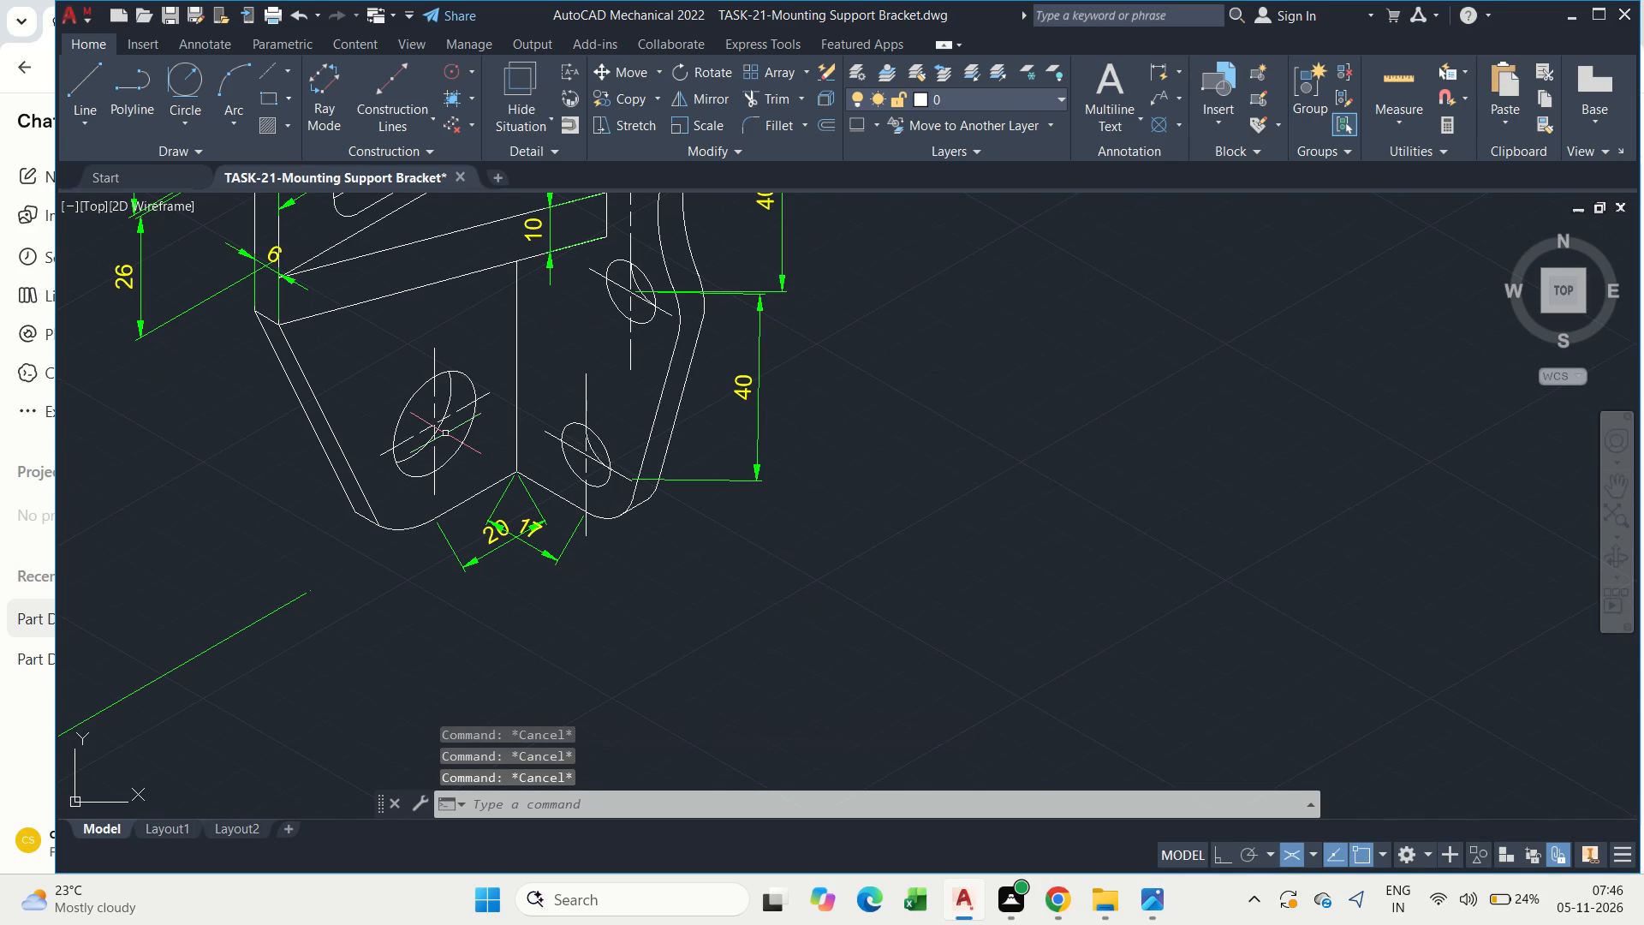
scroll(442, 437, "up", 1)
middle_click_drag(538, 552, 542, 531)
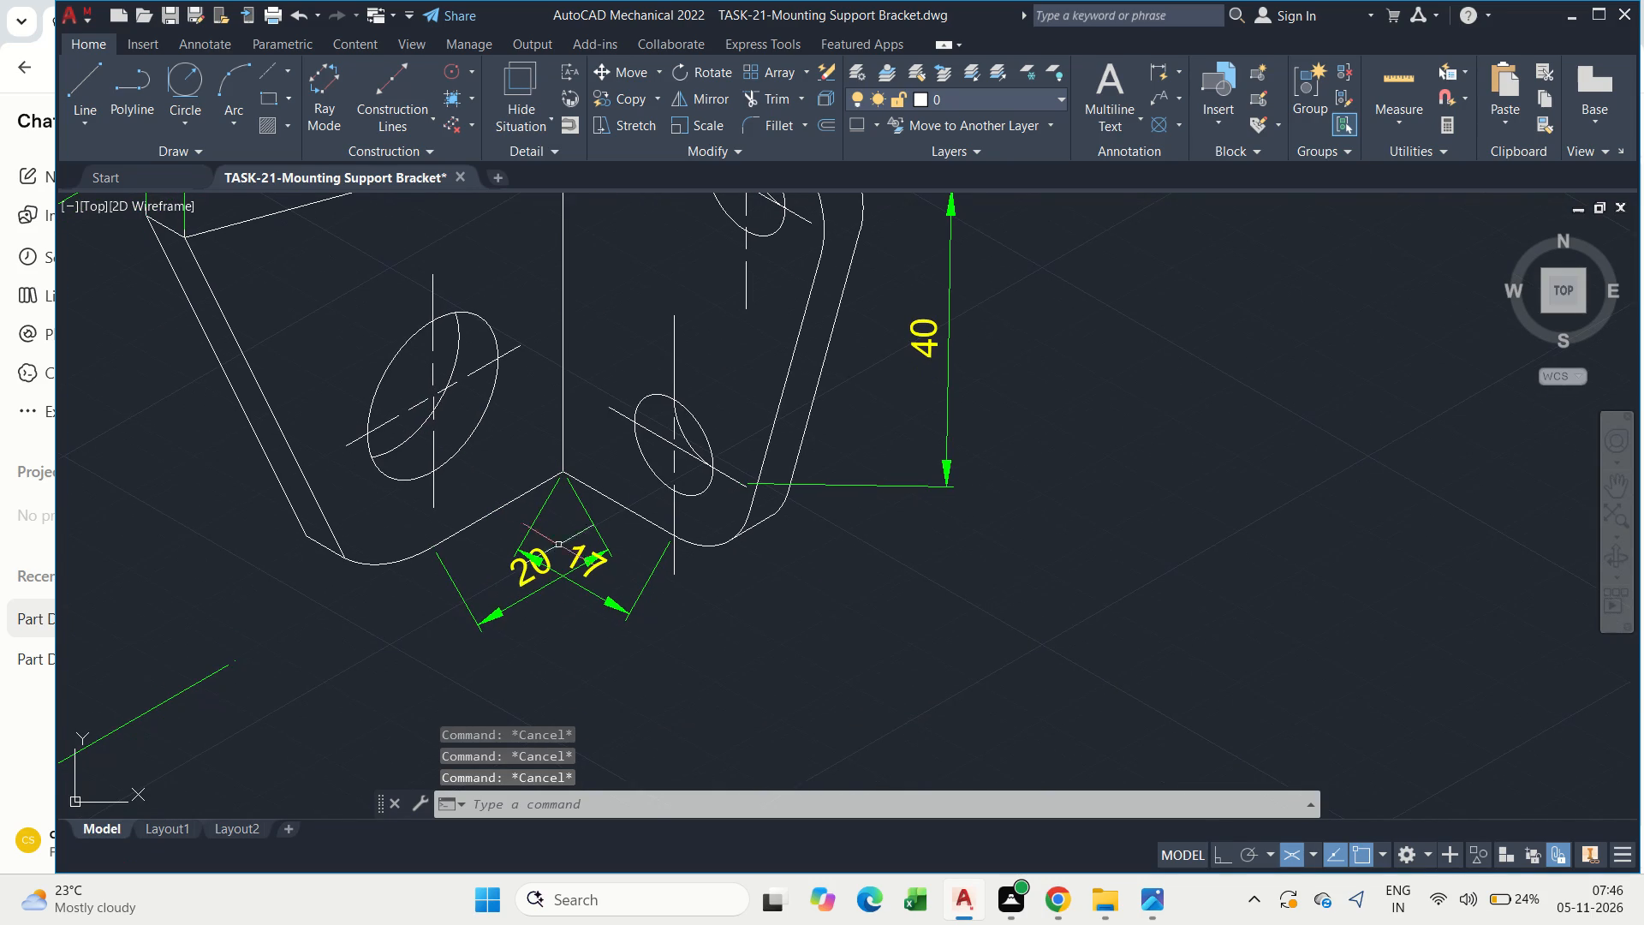
Oblique the 20 dimension below the bracket's bottom corner so its extension lines run parallel to the vertical corner edge.
left_click_drag(537, 613, 525, 606)
left_click(497, 582)
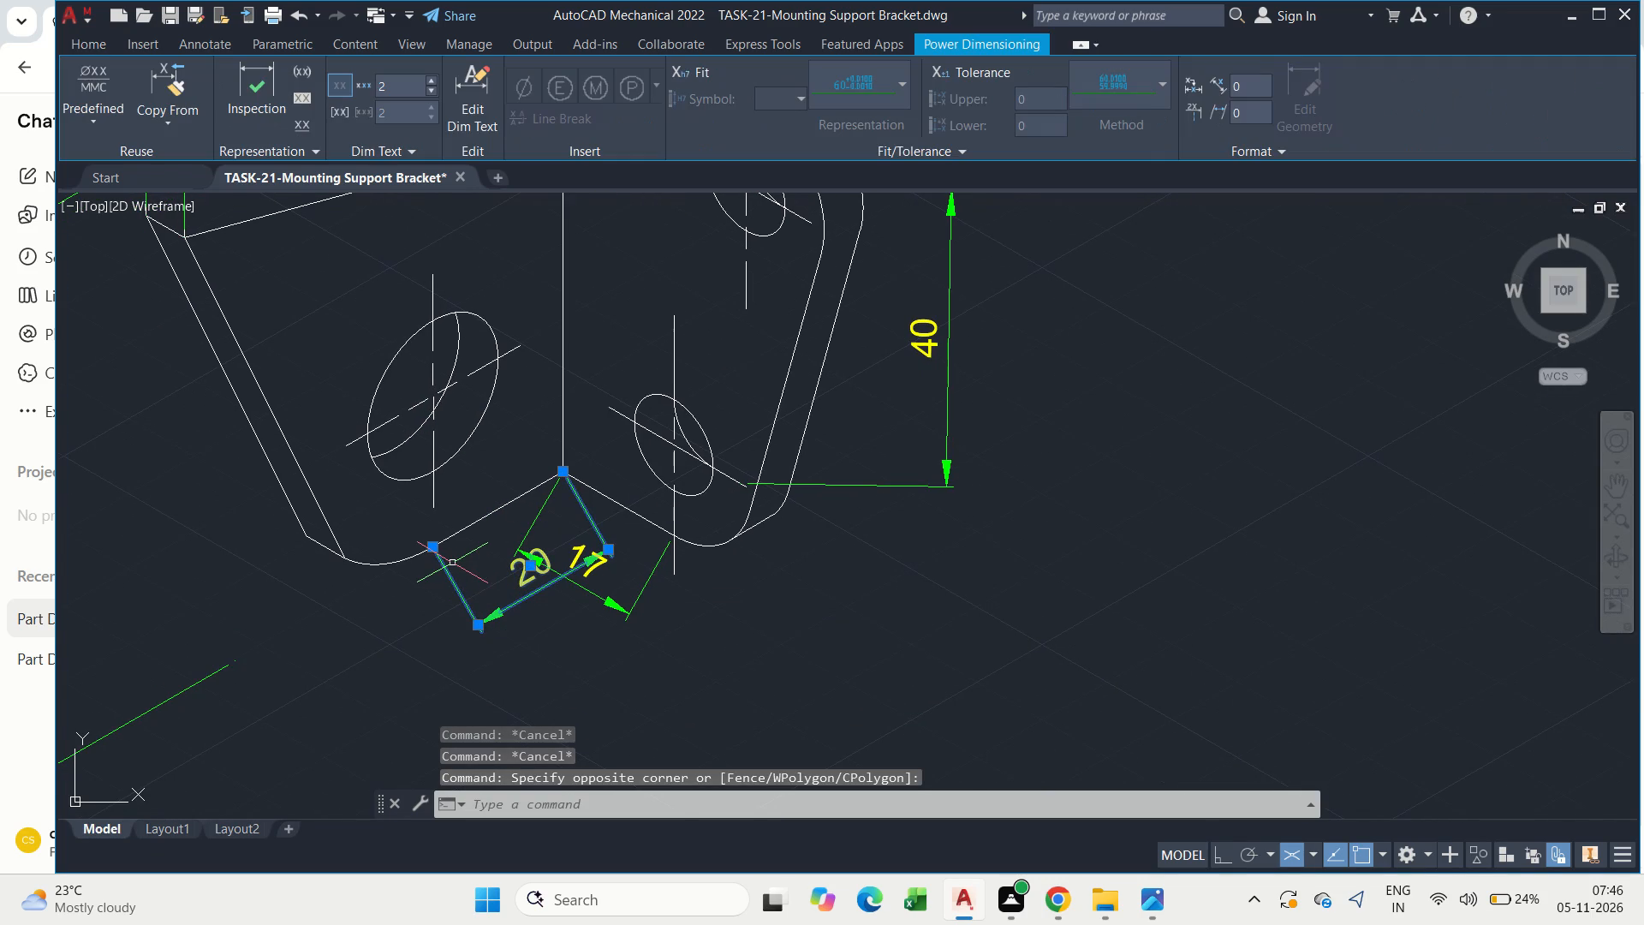
type("dim")
left_click(537, 631)
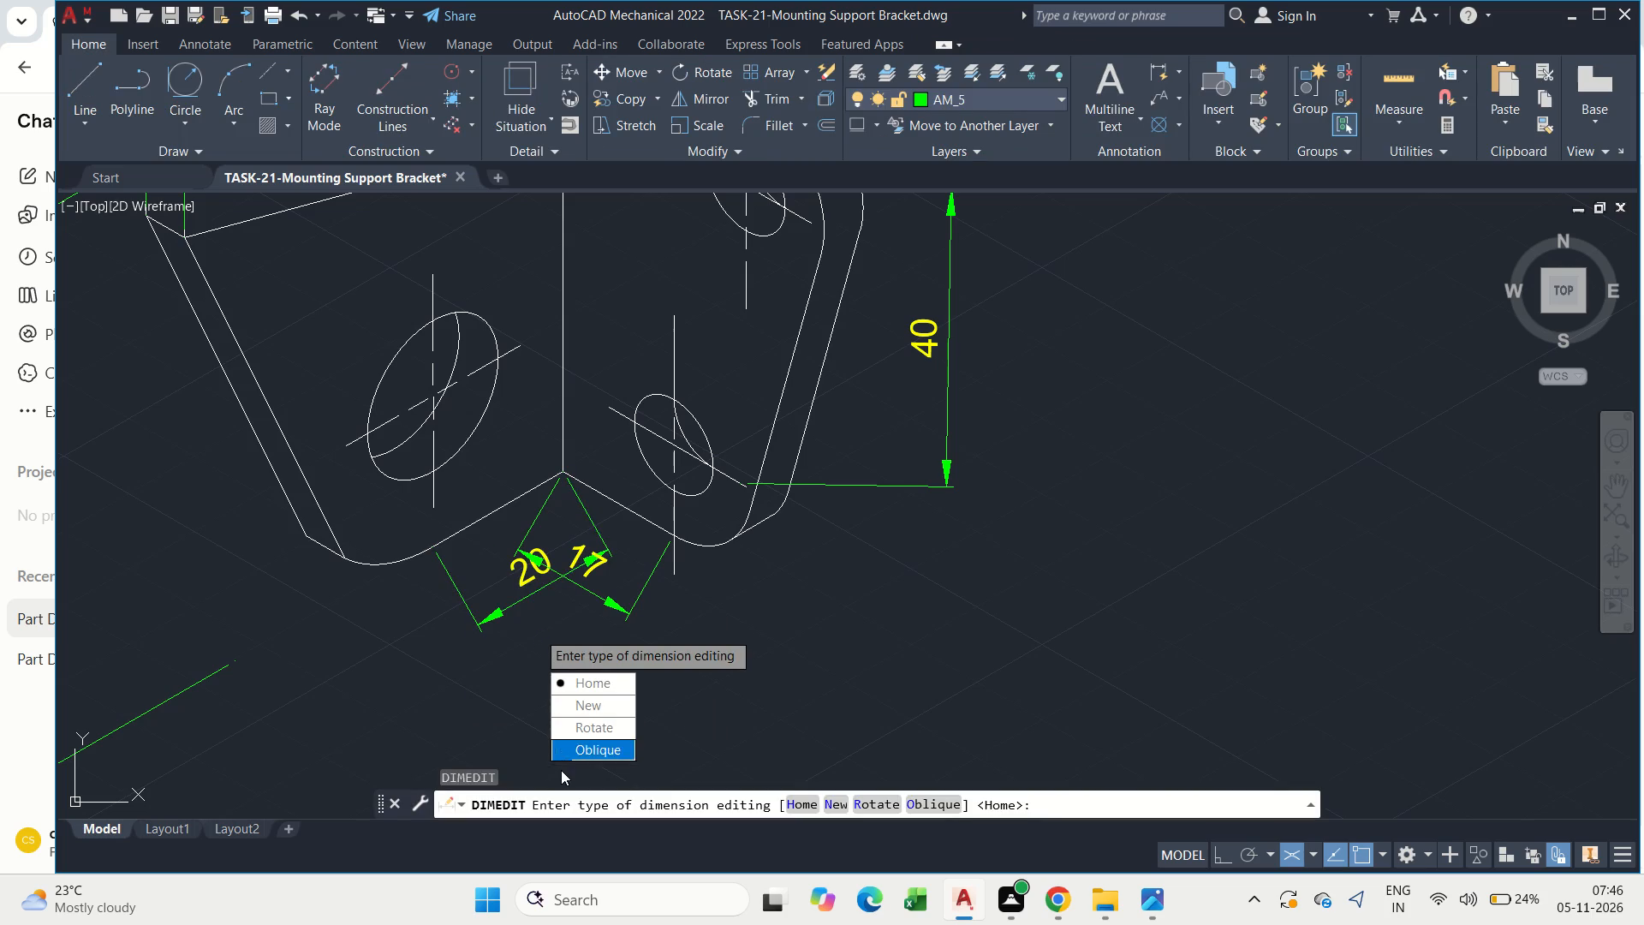
left_click_drag(564, 754, 537, 631)
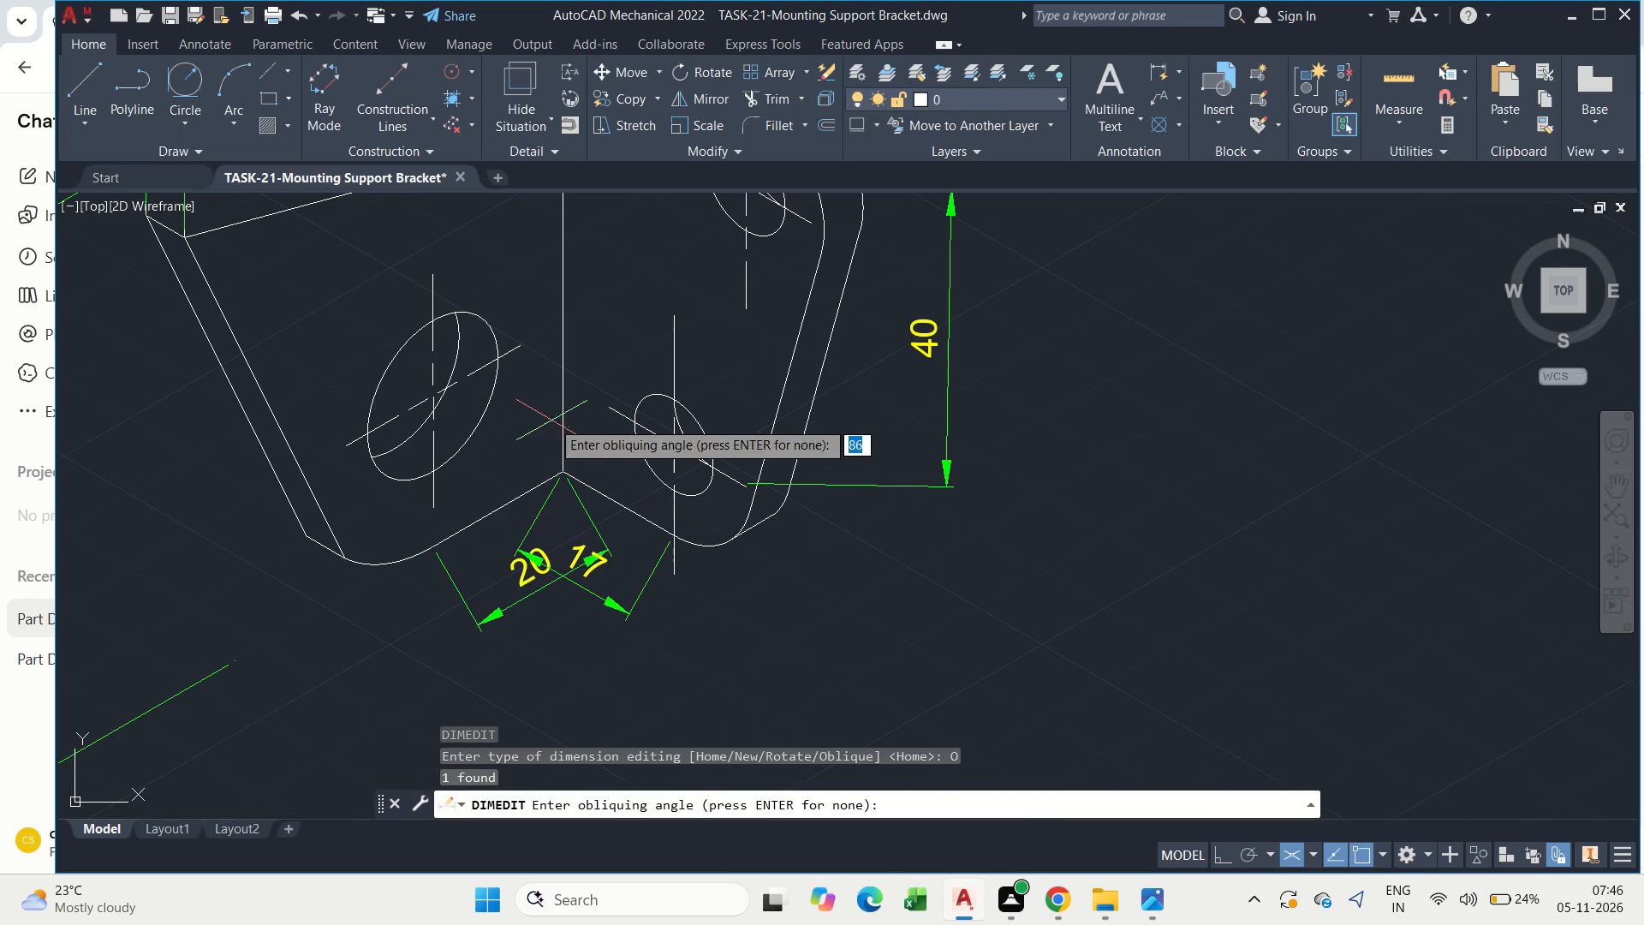
left_click(557, 348)
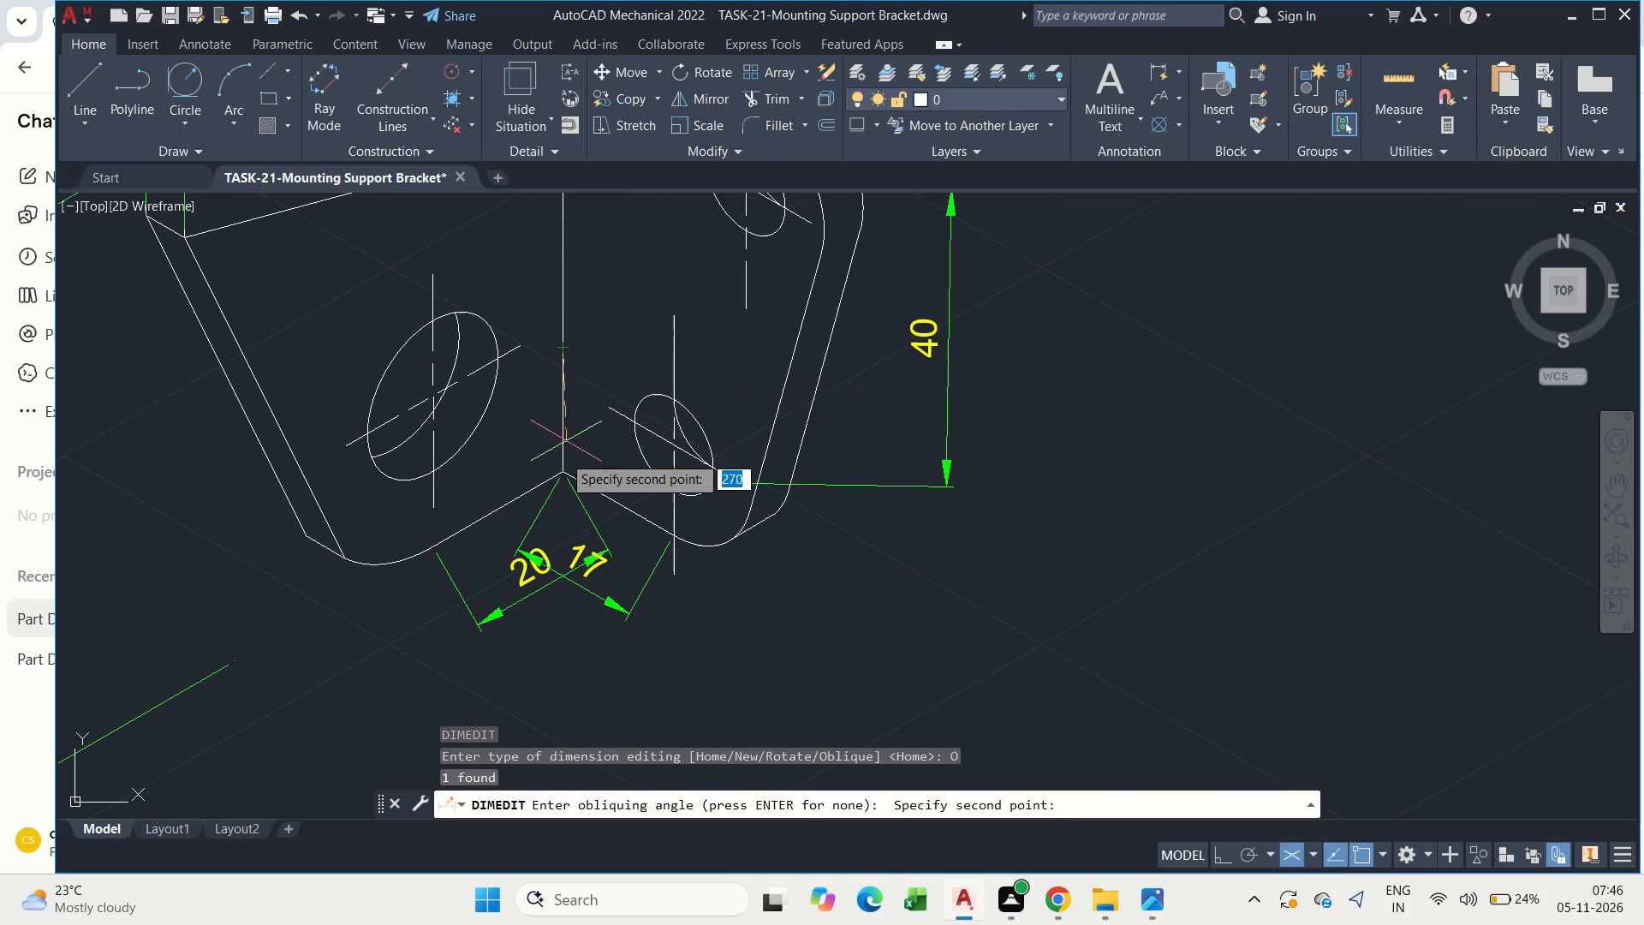
left_click(555, 473)
key("Escape")
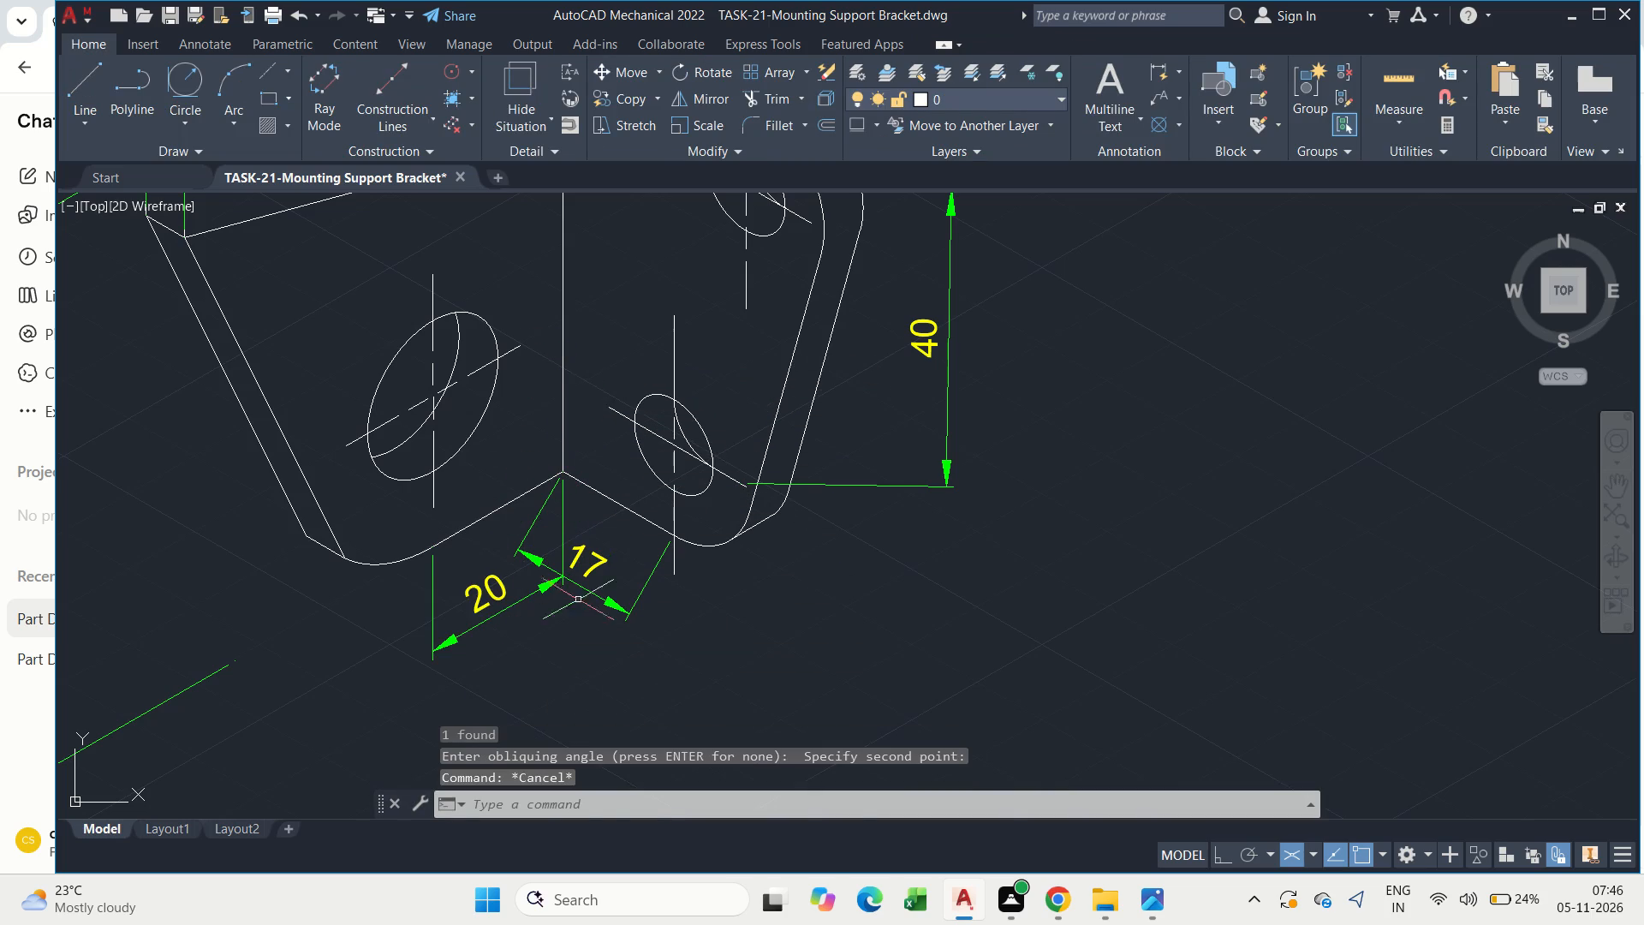
Oblique the 17 dimension below the bottom corner so its extension lines run parallel to the vertical corner edge.
left_click_drag(605, 631, 593, 621)
left_click(583, 576)
type("dim")
left_click(629, 684)
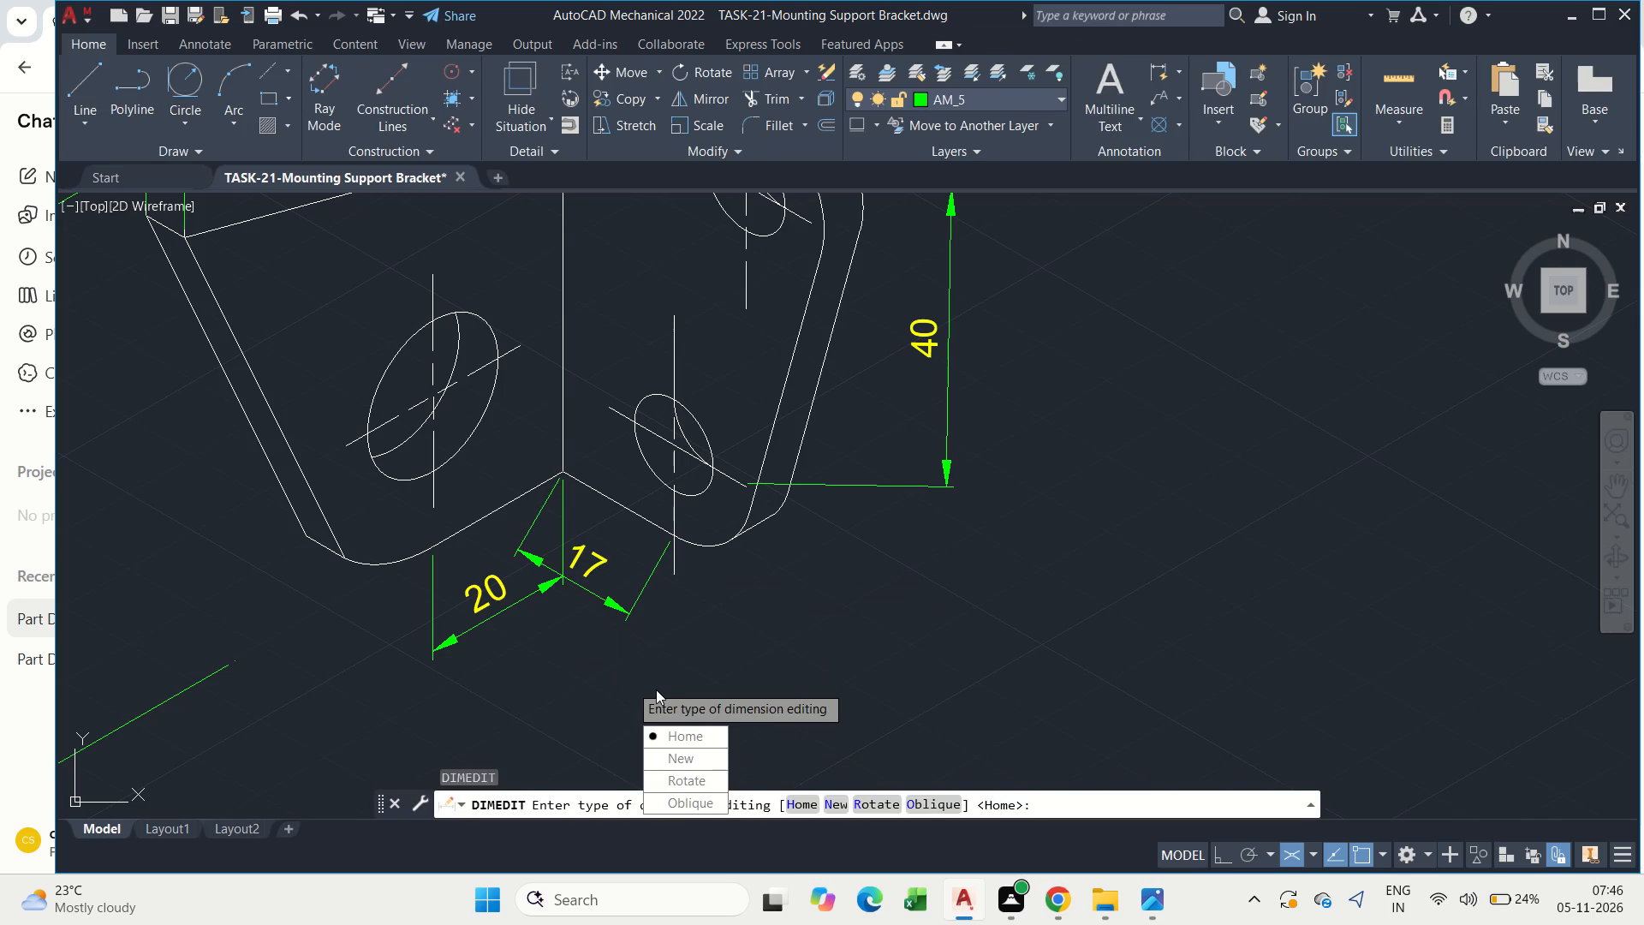
type("o")
key("space")
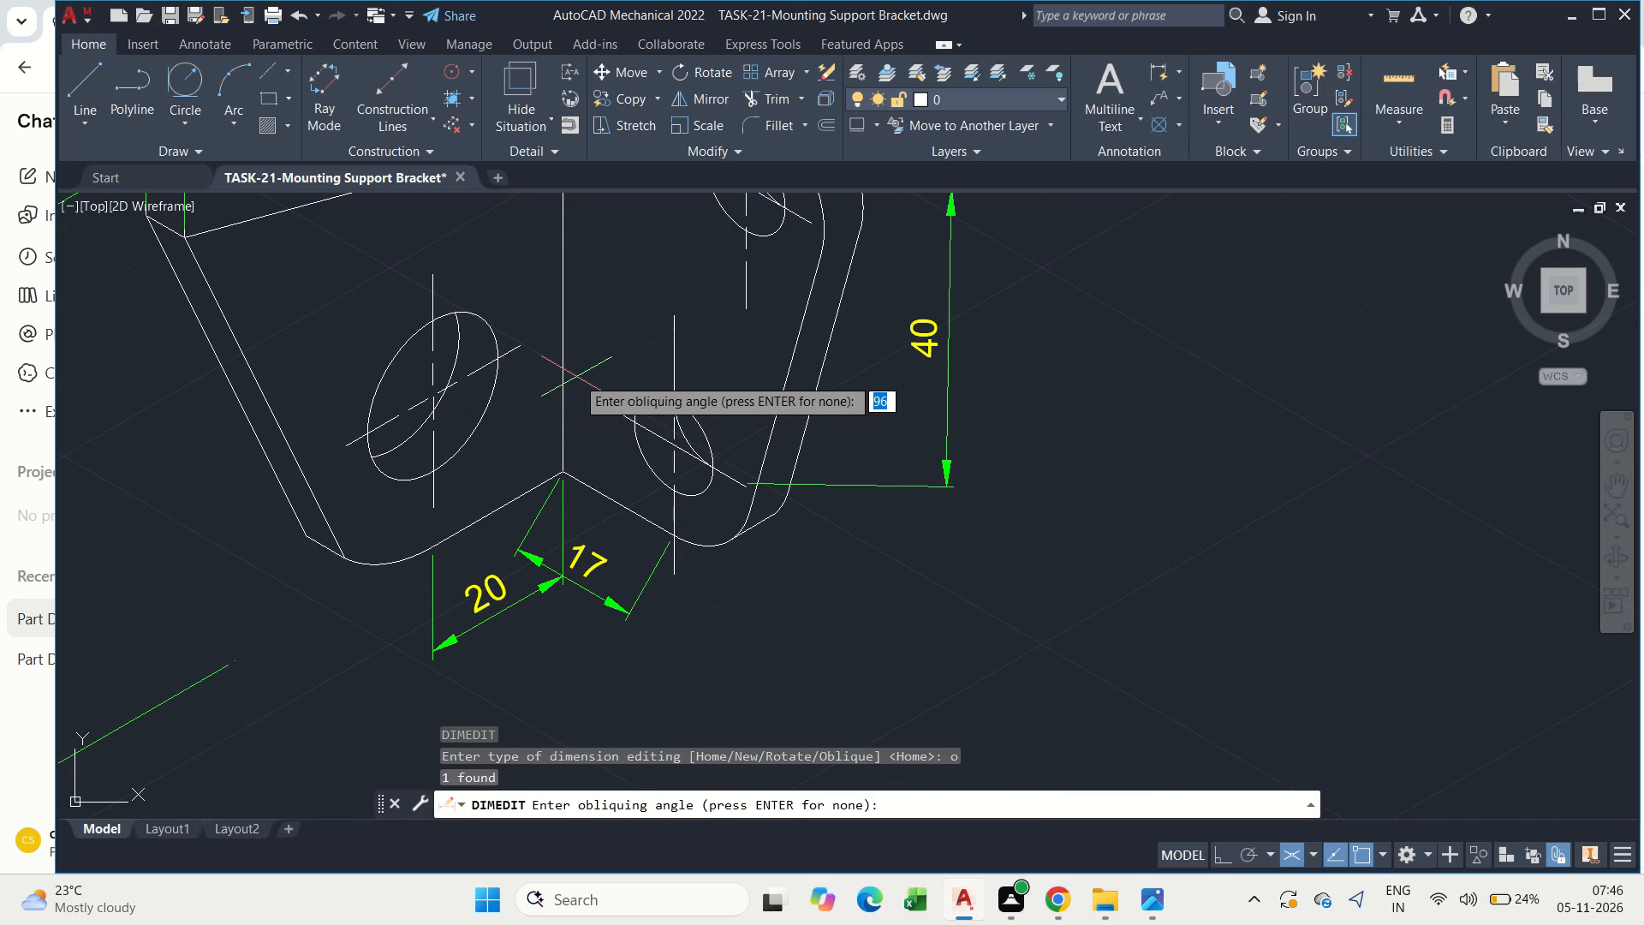
left_click(569, 365)
left_click(564, 471)
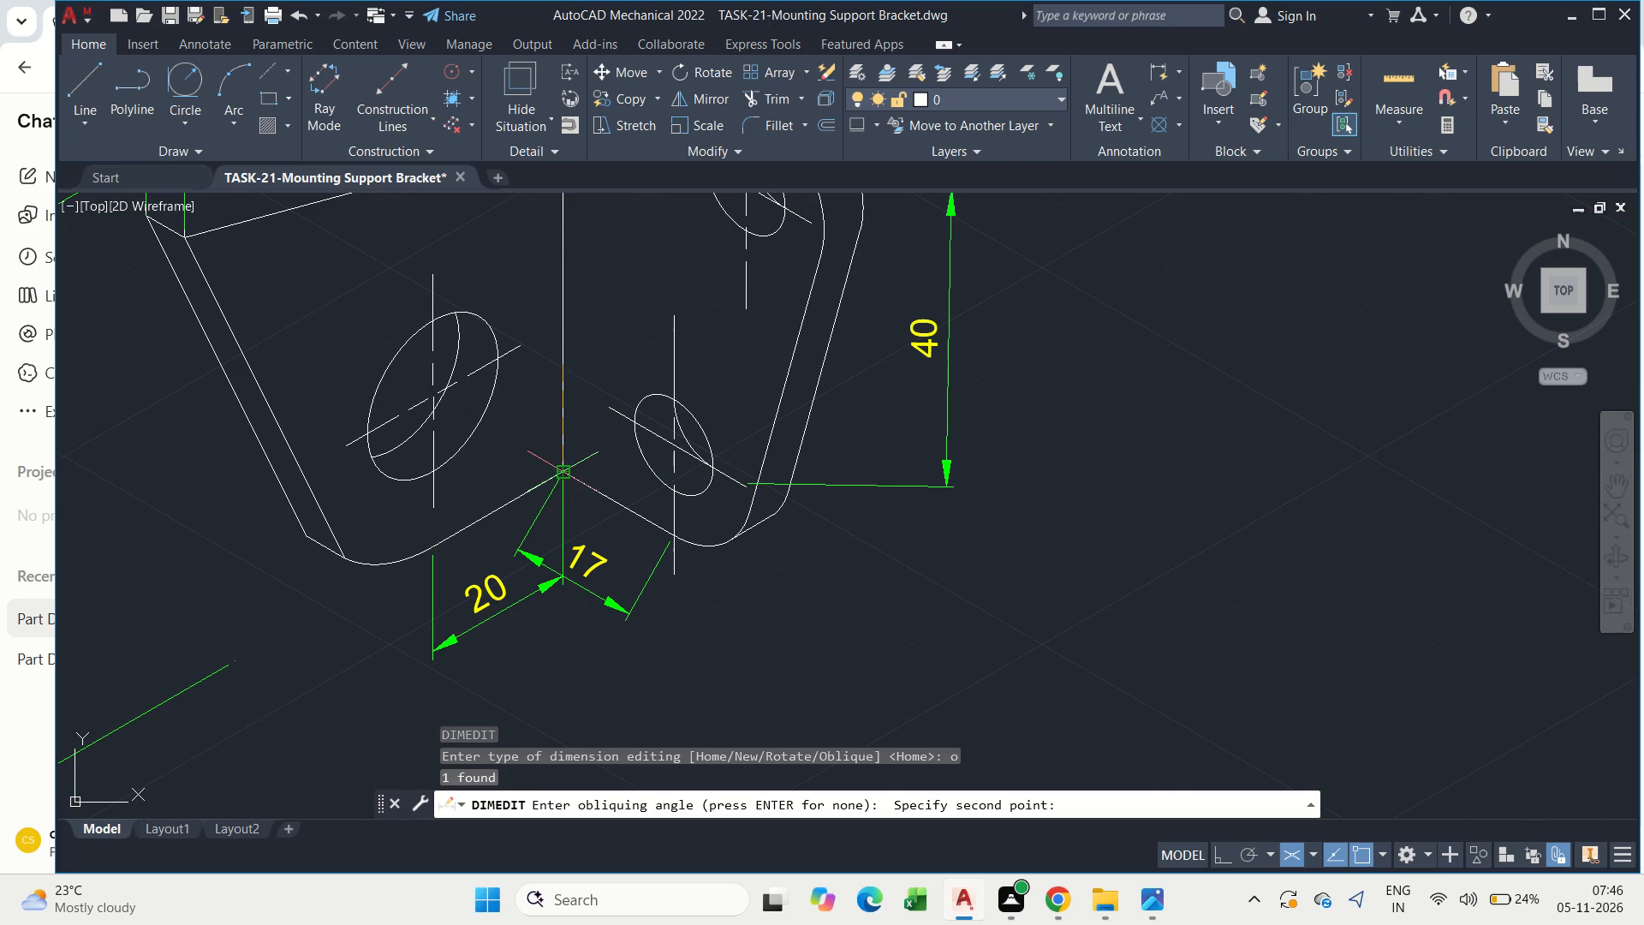
key("Escape")
Save the drawing.
key("ctrl+s")
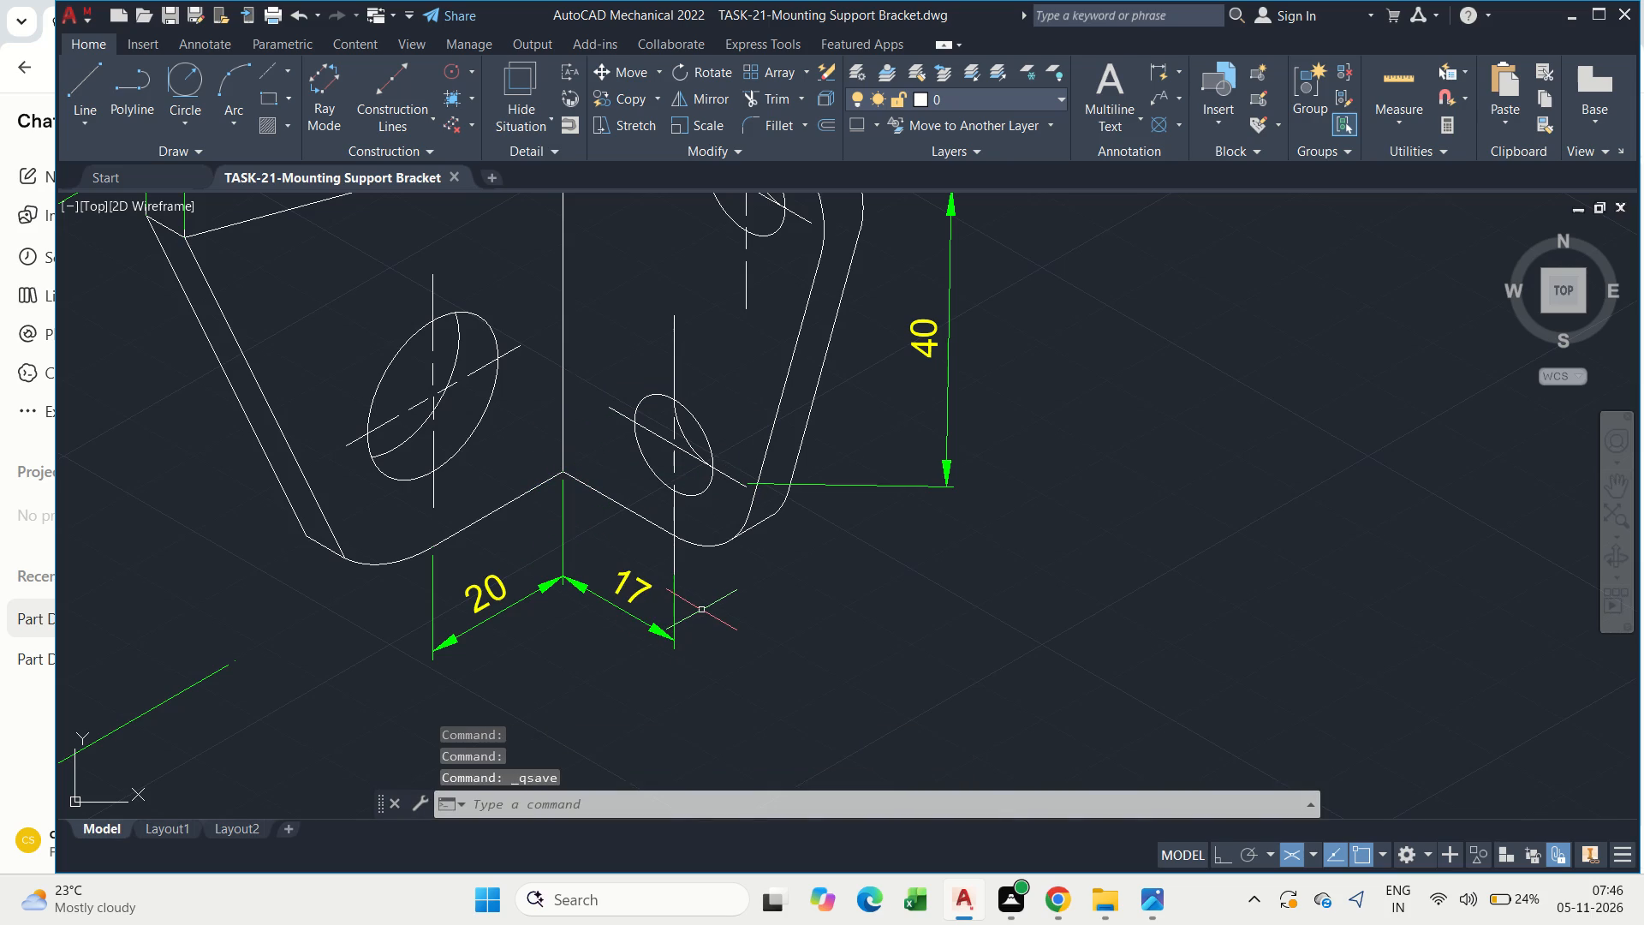
key("Escape")
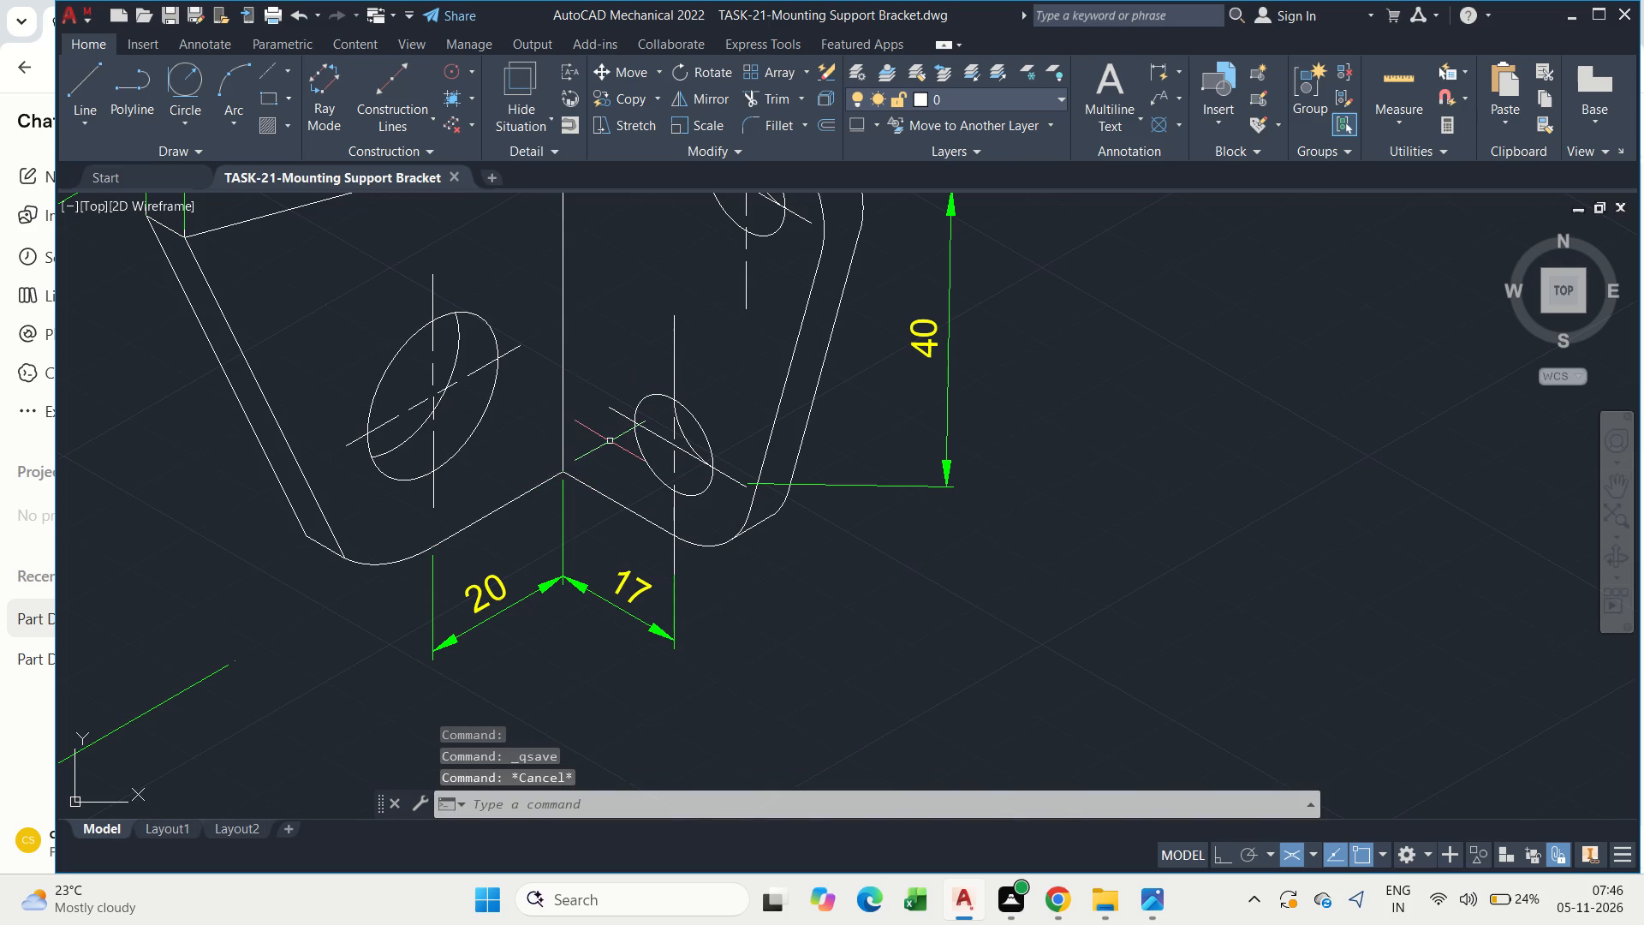
key("ctrl+s")
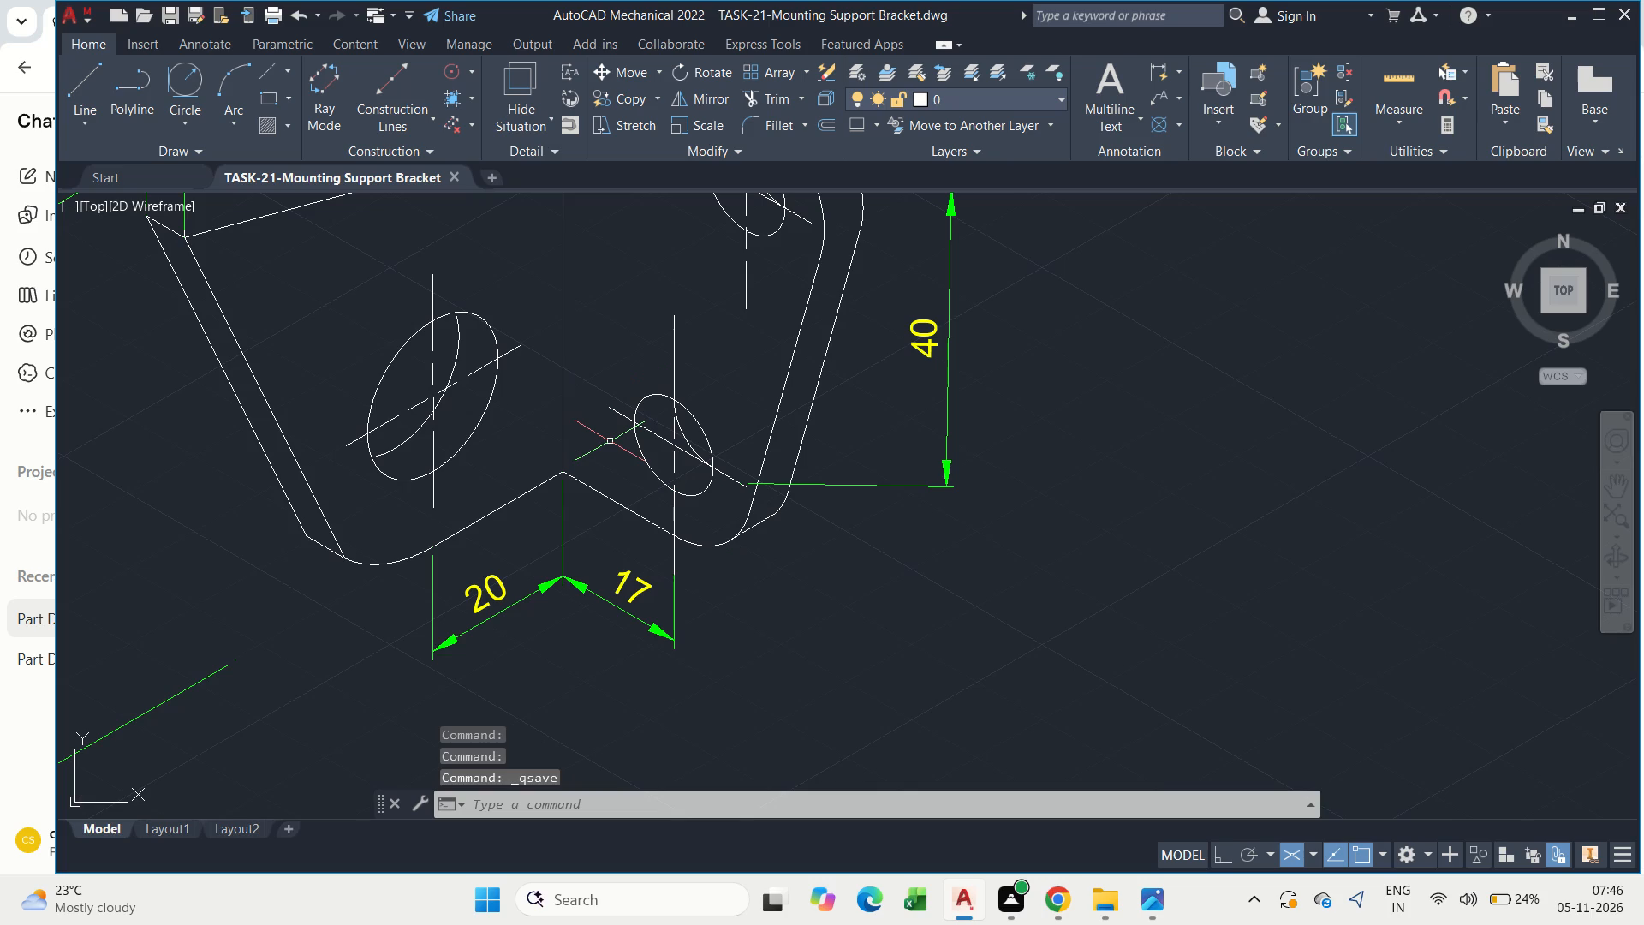
key("Escape")
Oblique the 28 dimension at the bracket's top corner so its extension lines run parallel to the vertical corner edge.
scroll(730, 419, "down", 1)
middle_click_drag(730, 421, 825, 630)
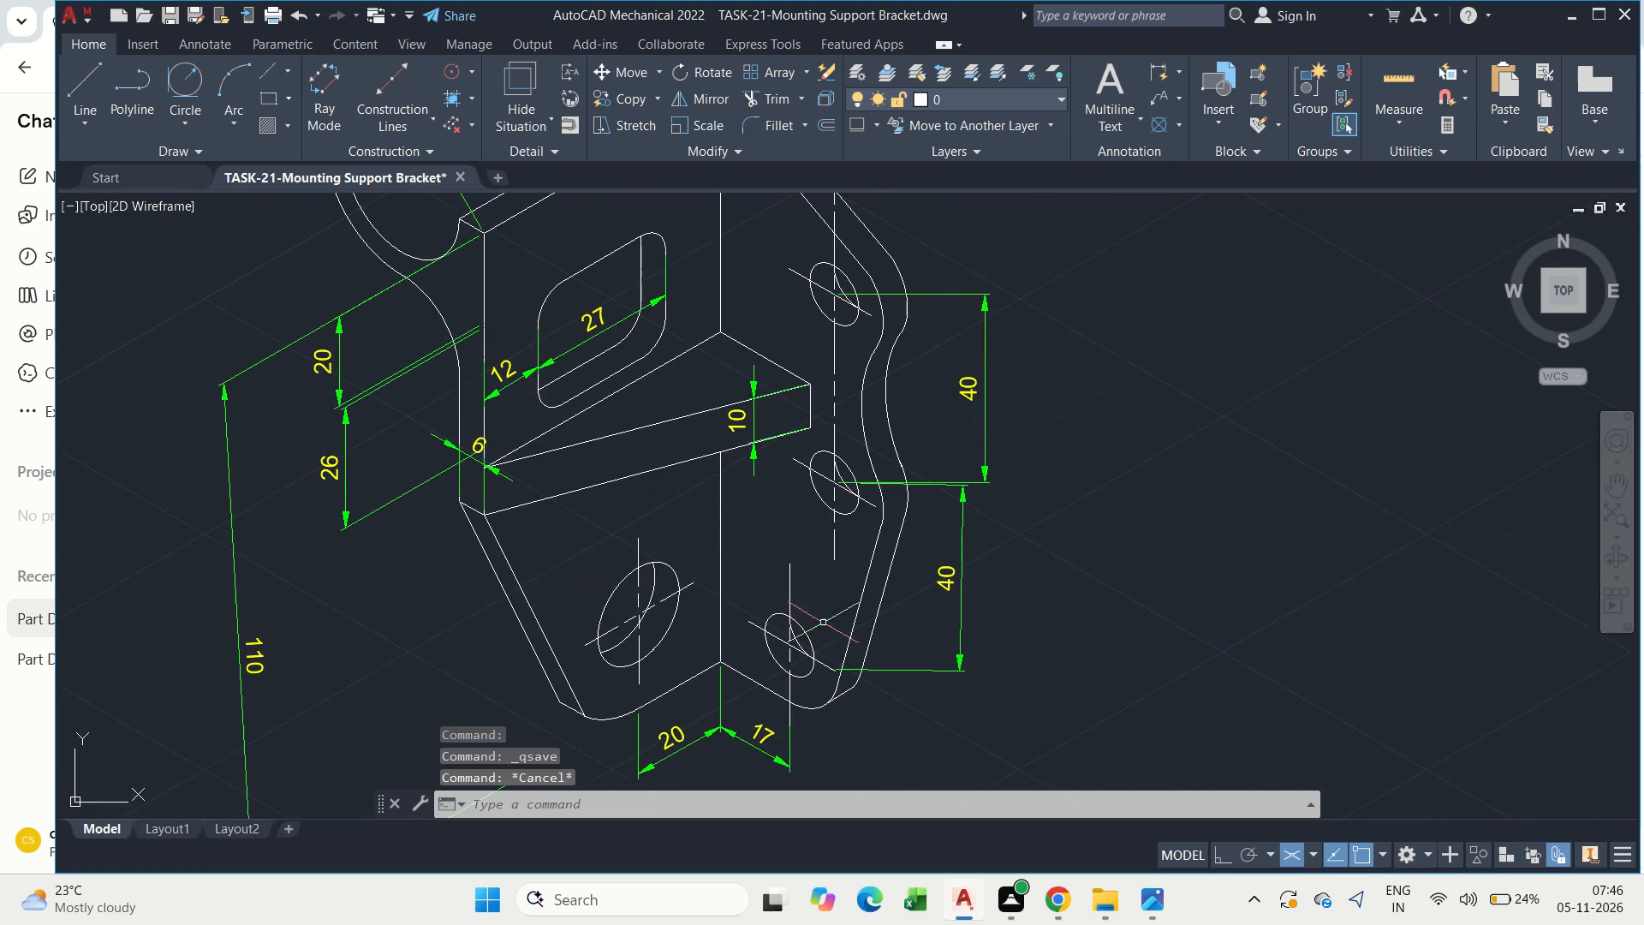
middle_click_drag(773, 417, 824, 663)
scroll(905, 370, "up", 2)
middle_click_drag(905, 370, 900, 468)
key("Escape")
left_click_drag(1006, 380, 978, 310)
left_click_drag(944, 250, 926, 283)
middle_click_drag(744, 407, 788, 589)
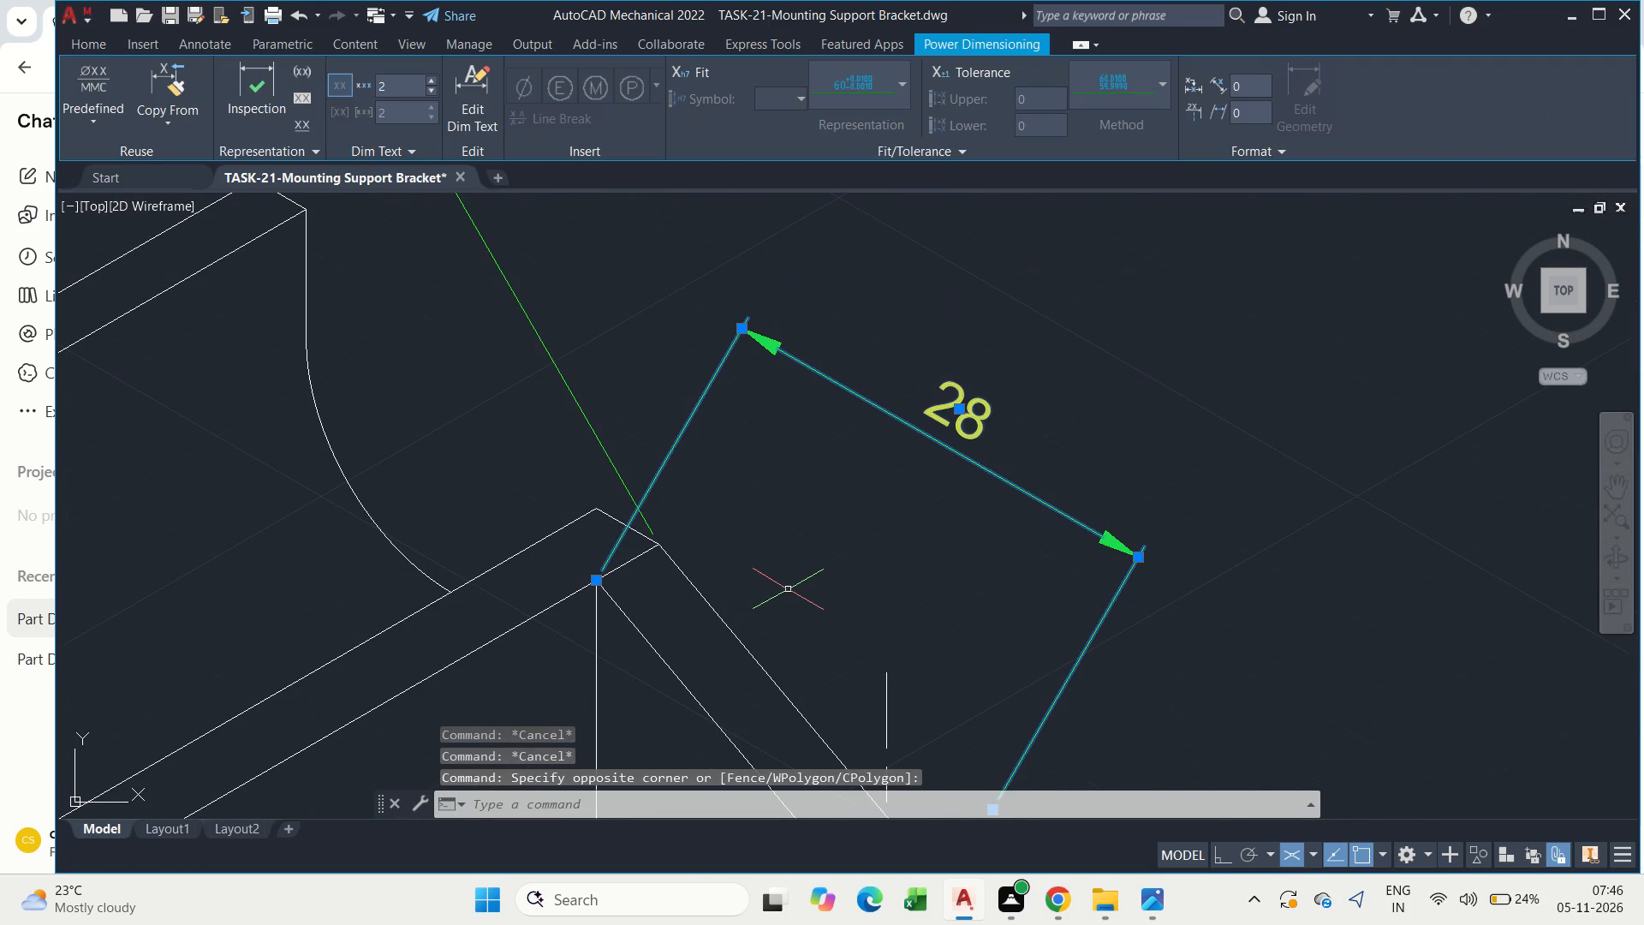
key("d")
key("i")
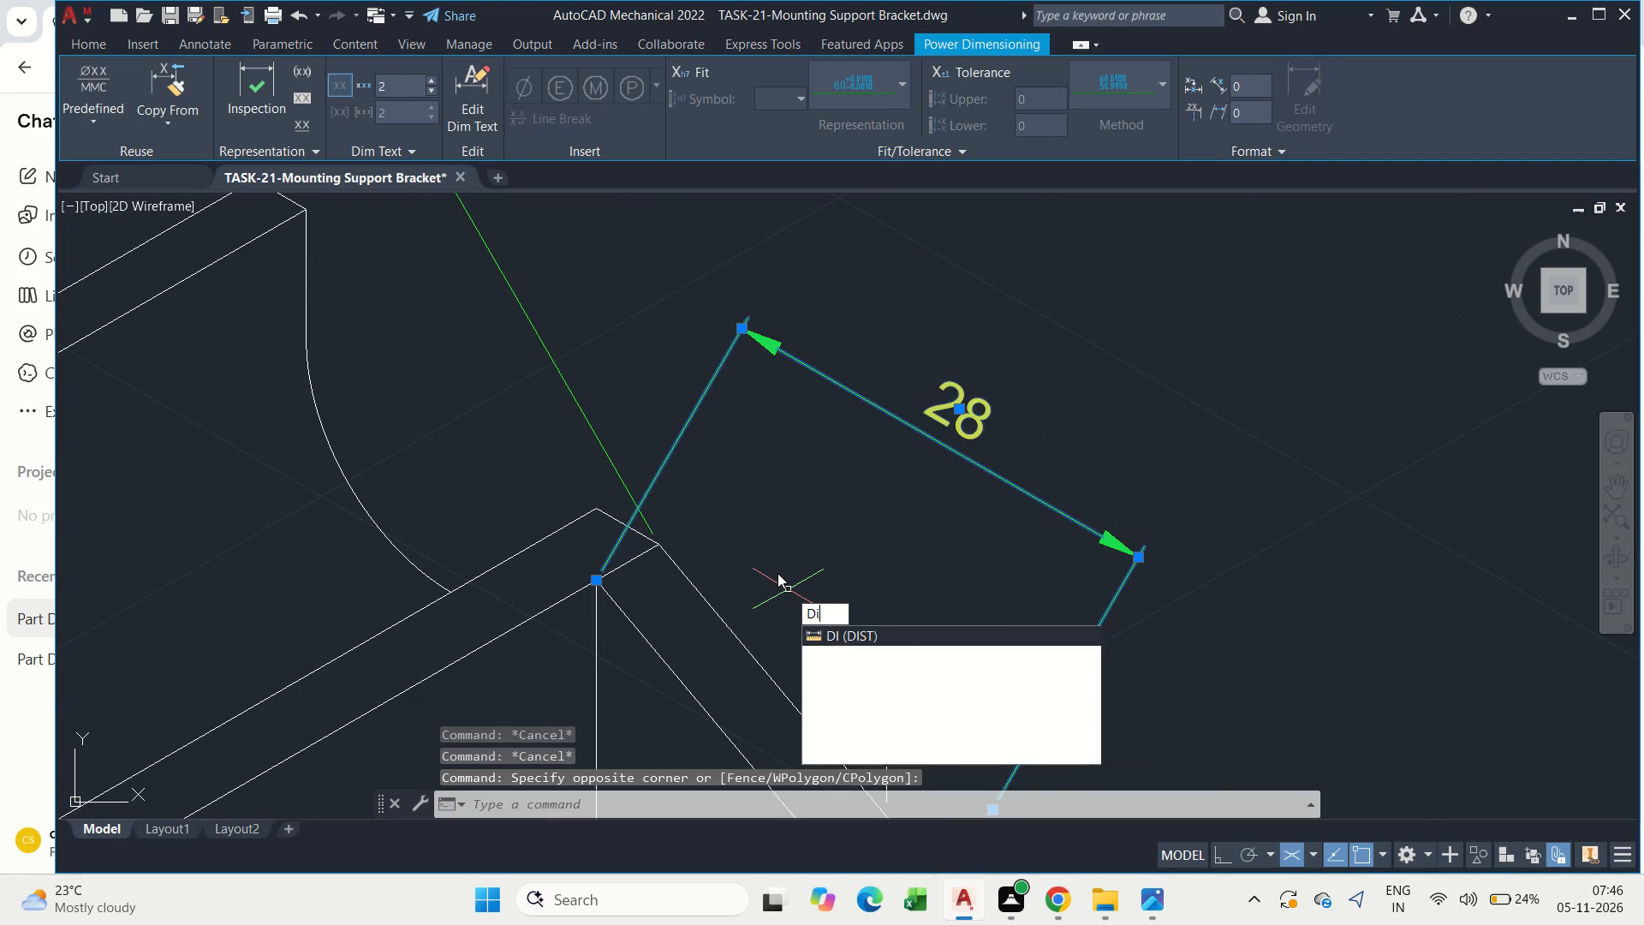
left_click(838, 651)
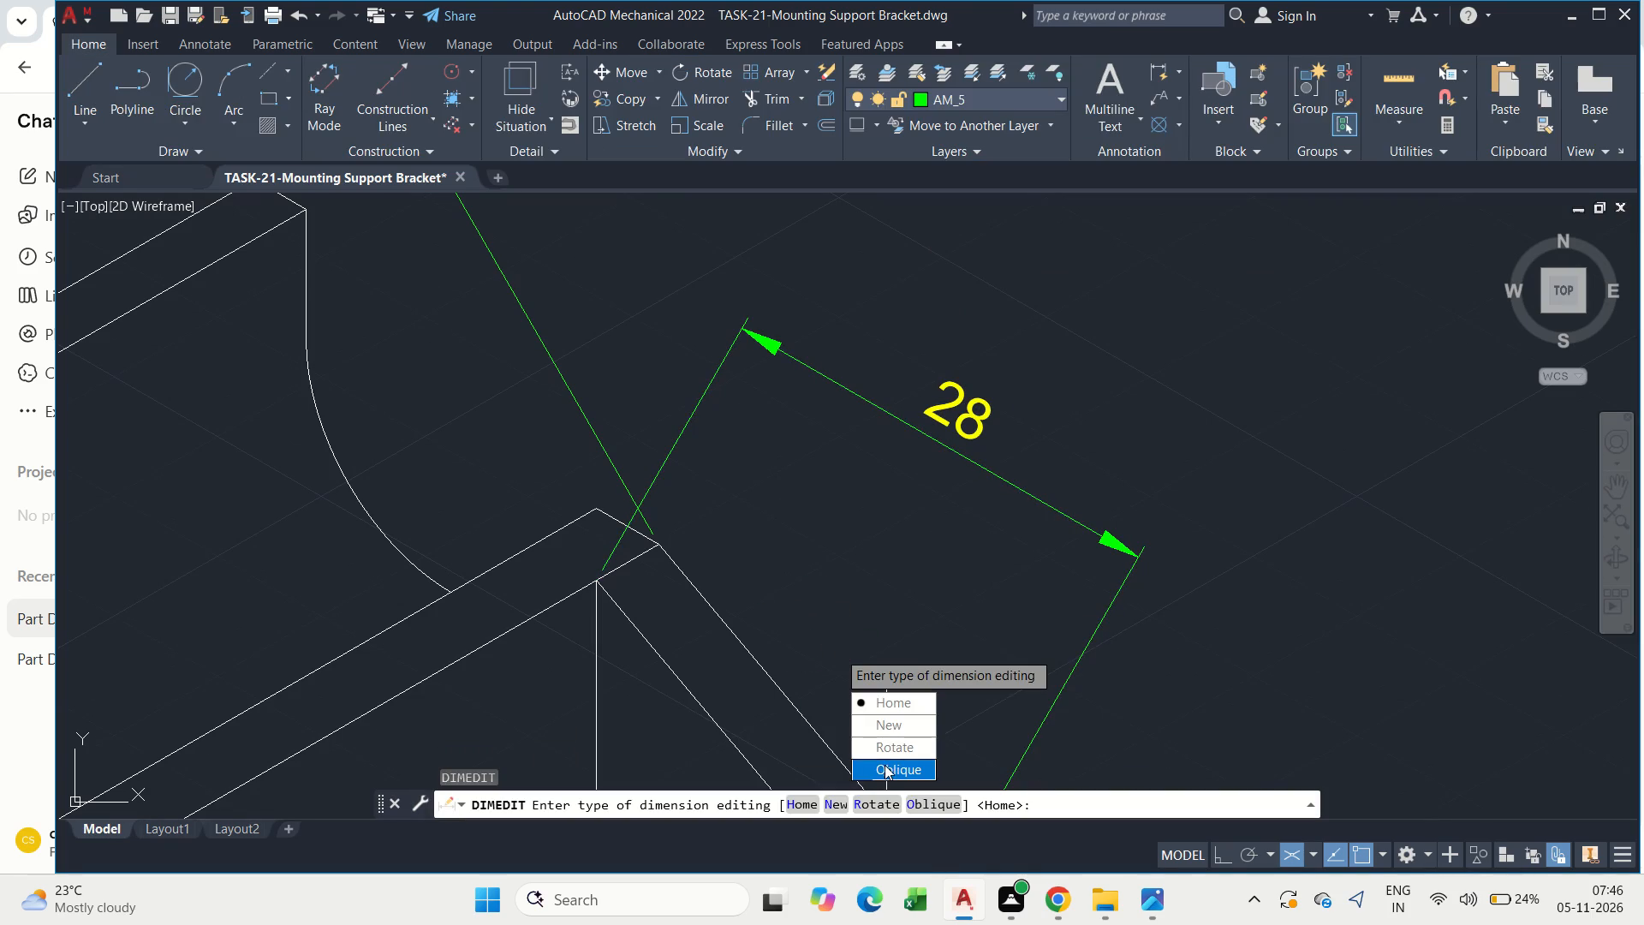
left_click_drag(883, 773, 823, 642)
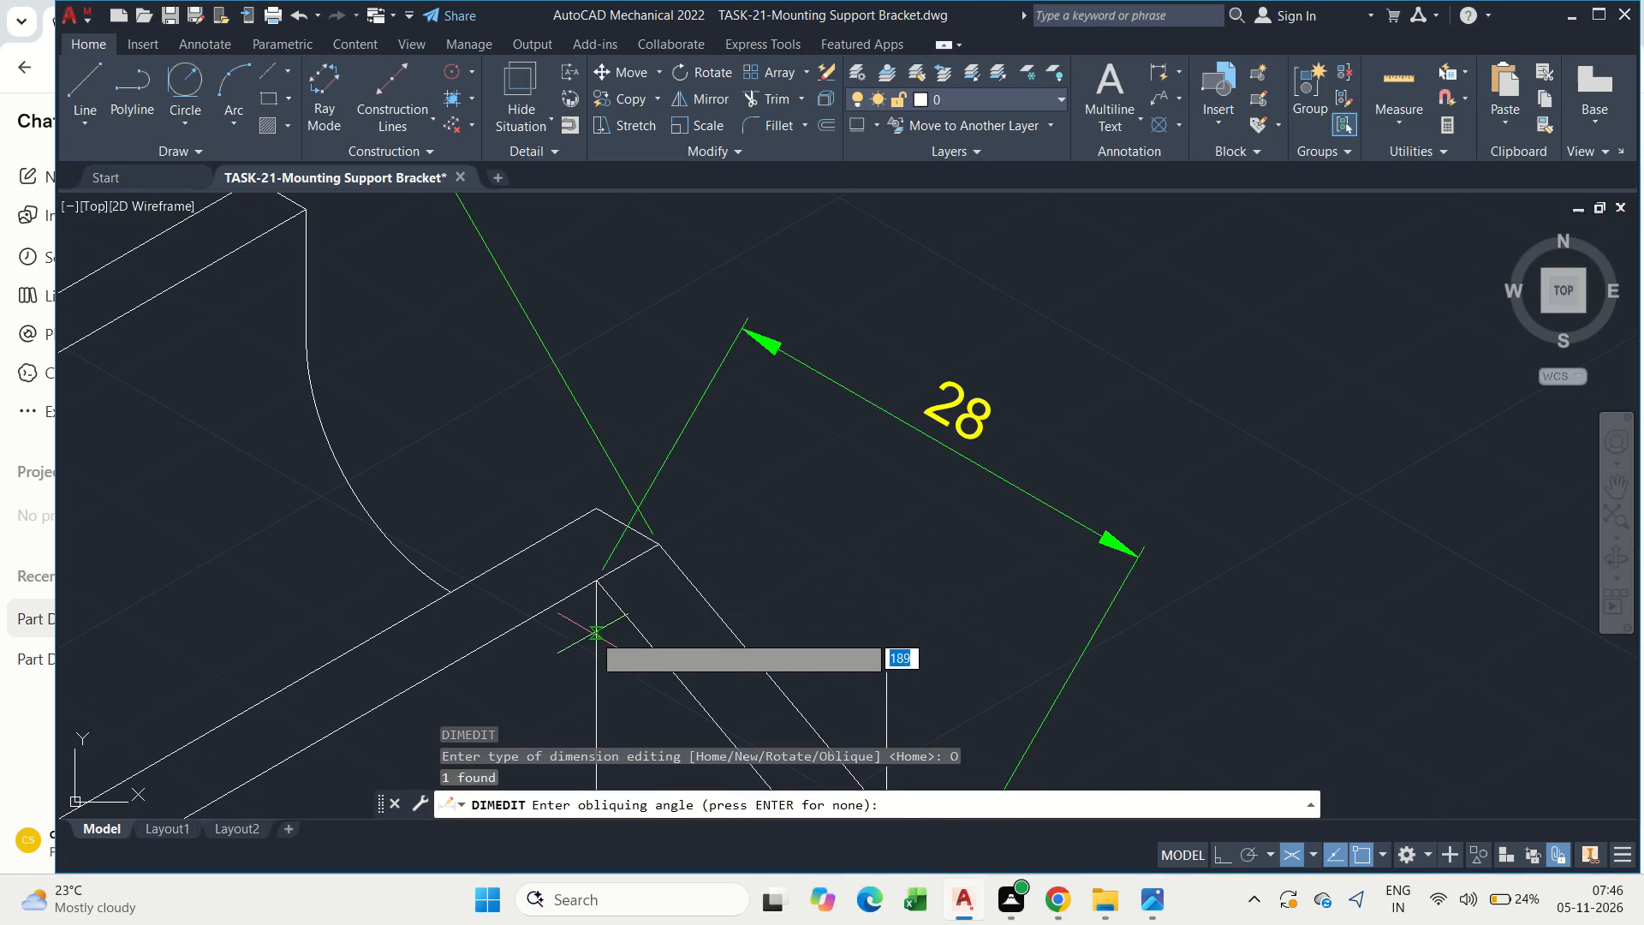
left_click_drag(596, 642, 587, 633)
left_click(593, 588)
scroll(659, 506, "down", 3)
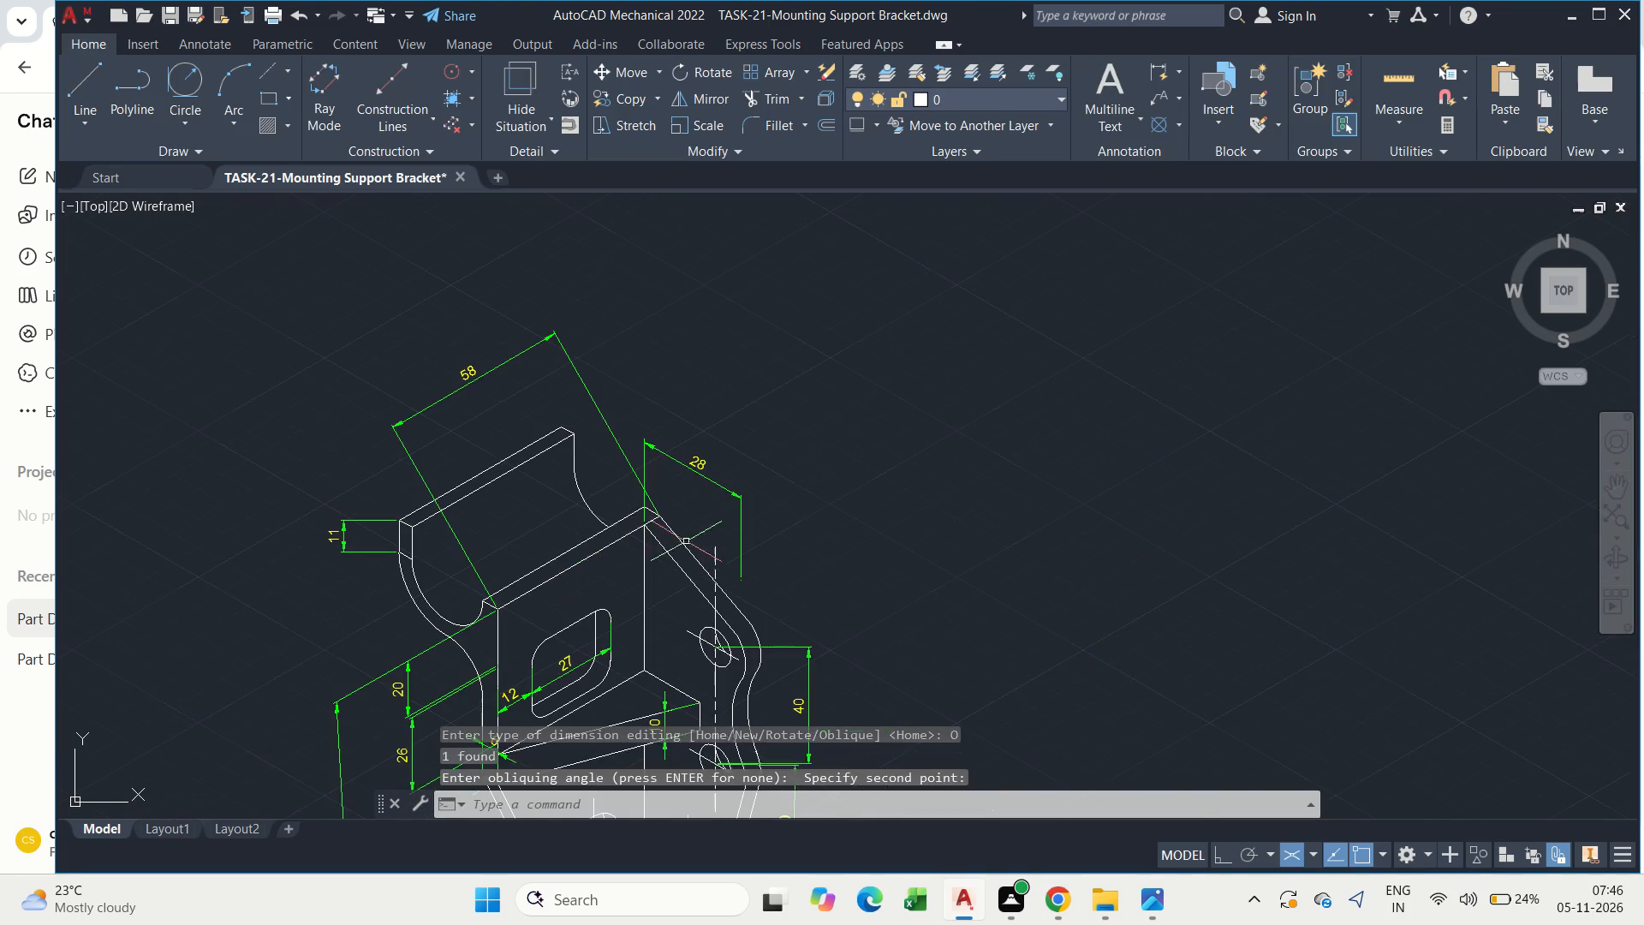
key("Escape")
Stretch the 28 dimension's outer extension-line origin onto the upper hole's vertical centreline, near its upper end.
middle_click_drag(735, 574, 855, 473)
key("Escape")
scroll(839, 470, "up", 2)
left_click_drag(931, 430, 918, 421)
left_click(874, 383)
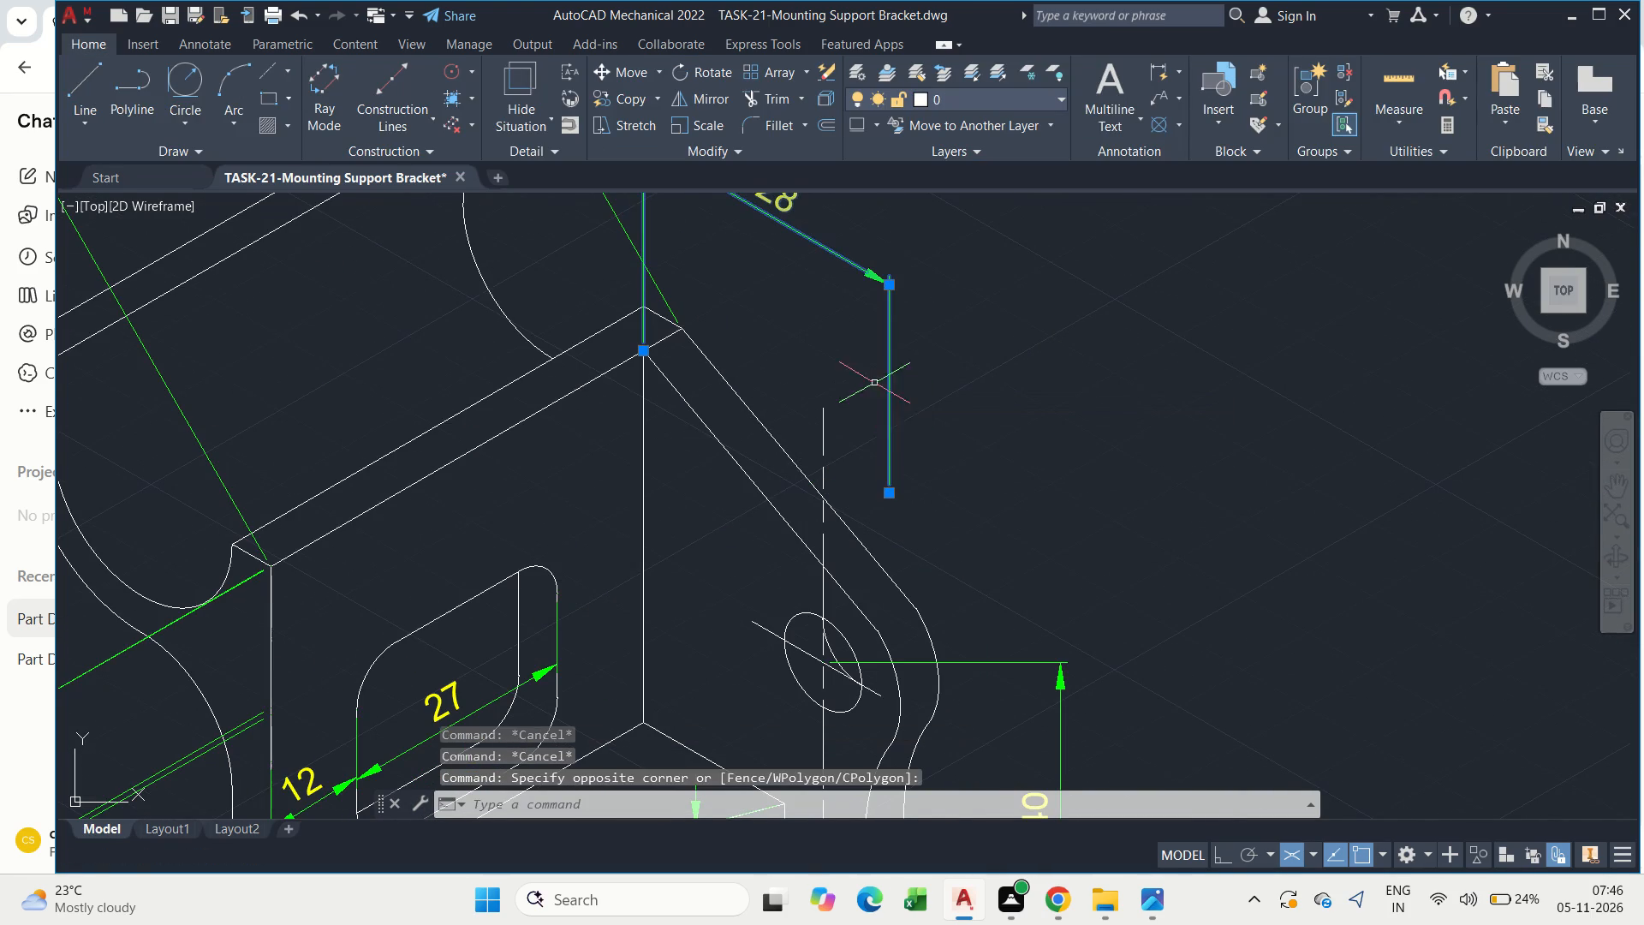
left_click(891, 495)
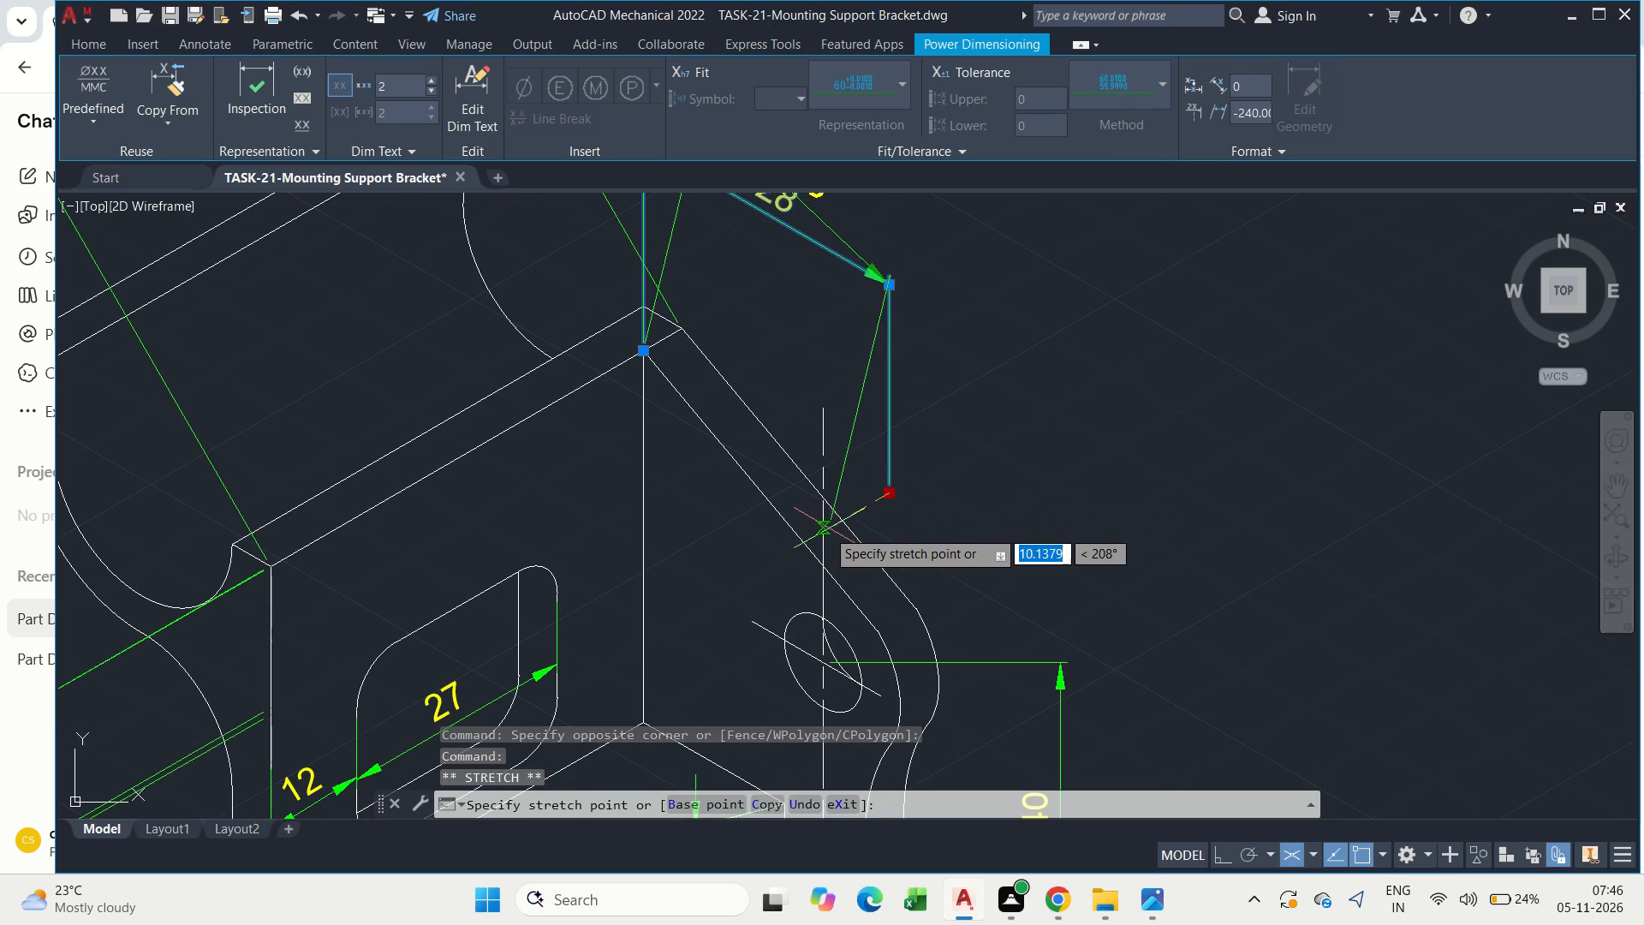
left_click(823, 456)
key("Escape")
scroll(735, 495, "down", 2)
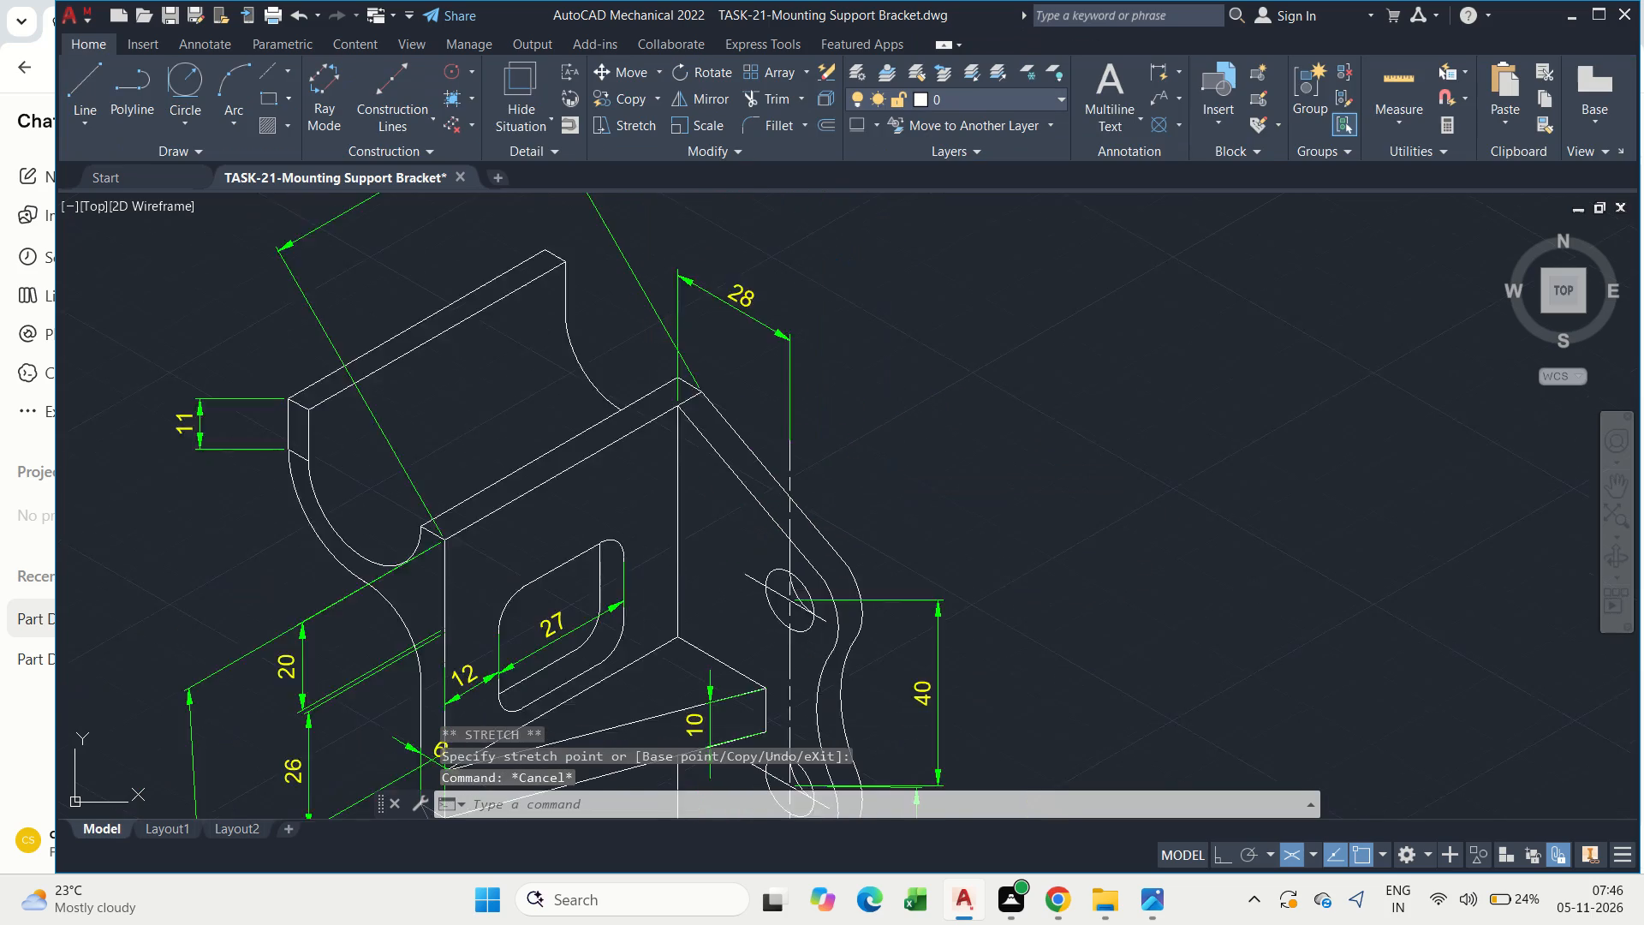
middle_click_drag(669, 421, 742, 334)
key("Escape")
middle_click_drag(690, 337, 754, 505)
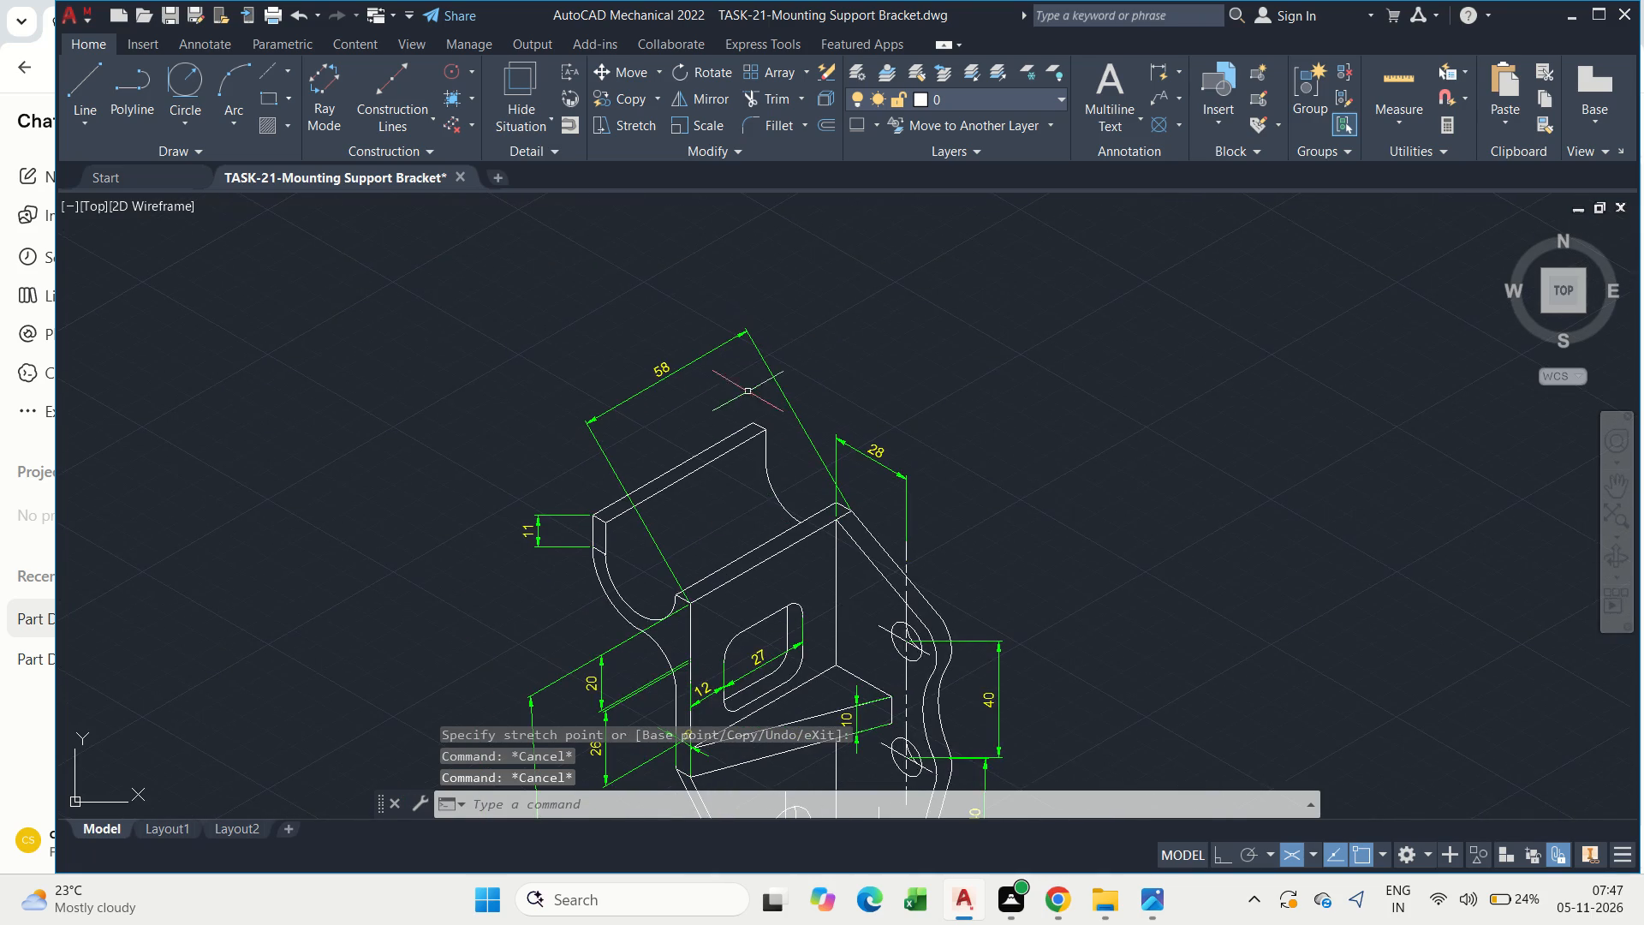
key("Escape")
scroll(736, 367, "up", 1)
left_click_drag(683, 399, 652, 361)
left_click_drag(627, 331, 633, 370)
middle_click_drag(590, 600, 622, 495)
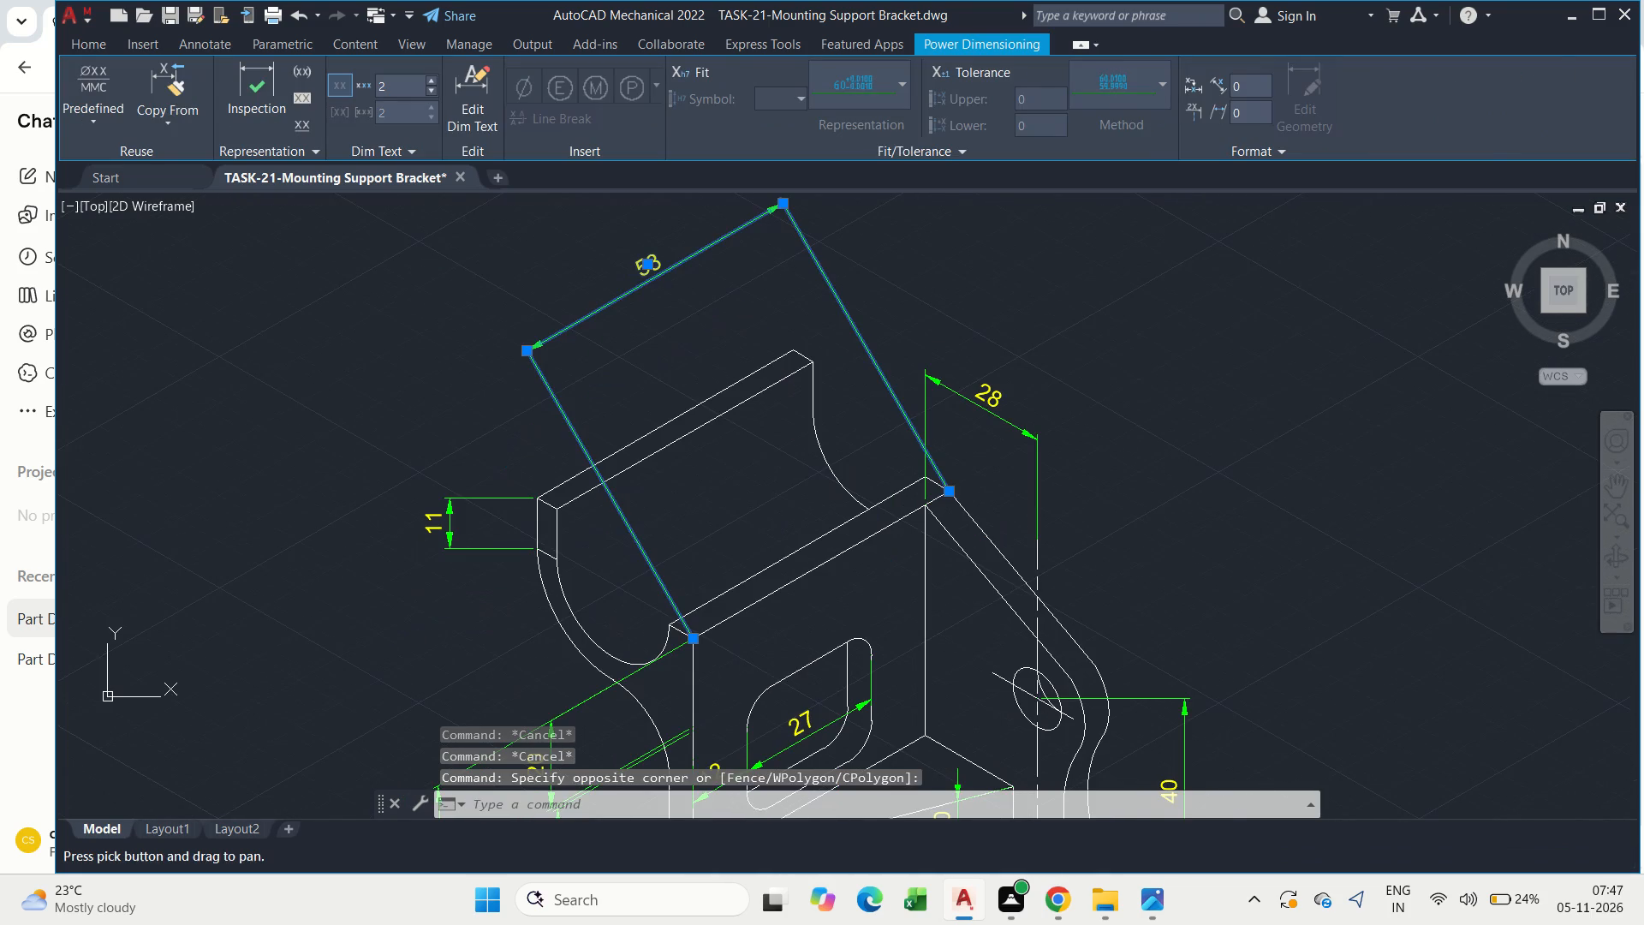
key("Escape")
Oblique the 58 and 11 dimensions together along the short isometric thickness direction, using two points with Ortho on.
key("d")
key("i")
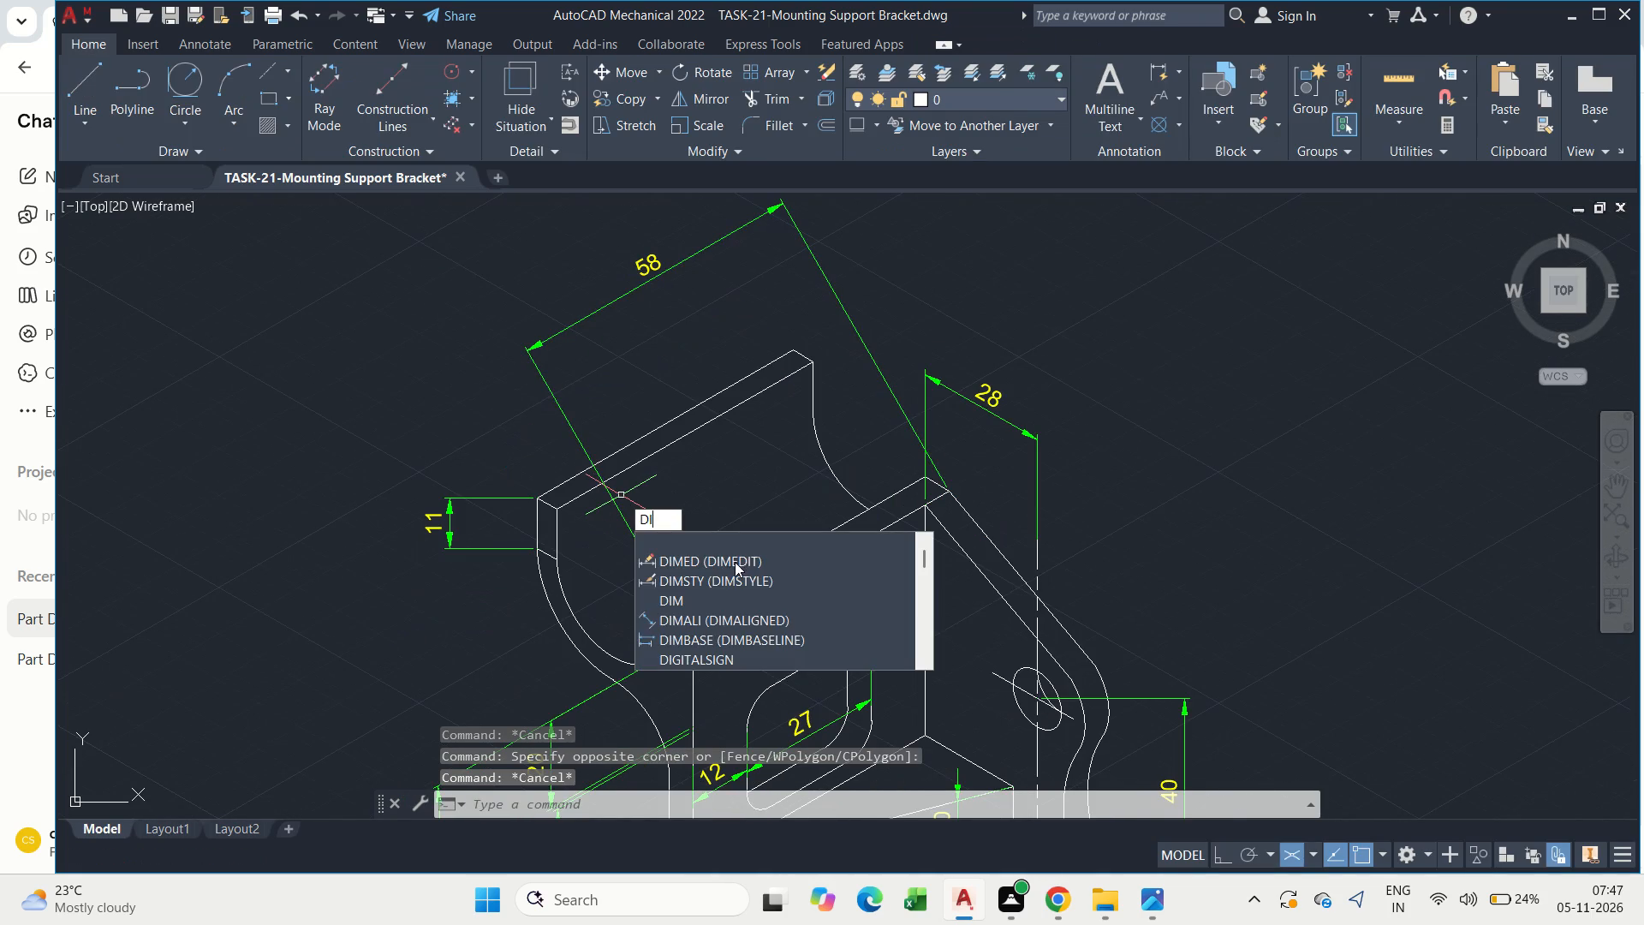
left_click(725, 558)
left_click_drag(768, 668, 725, 558)
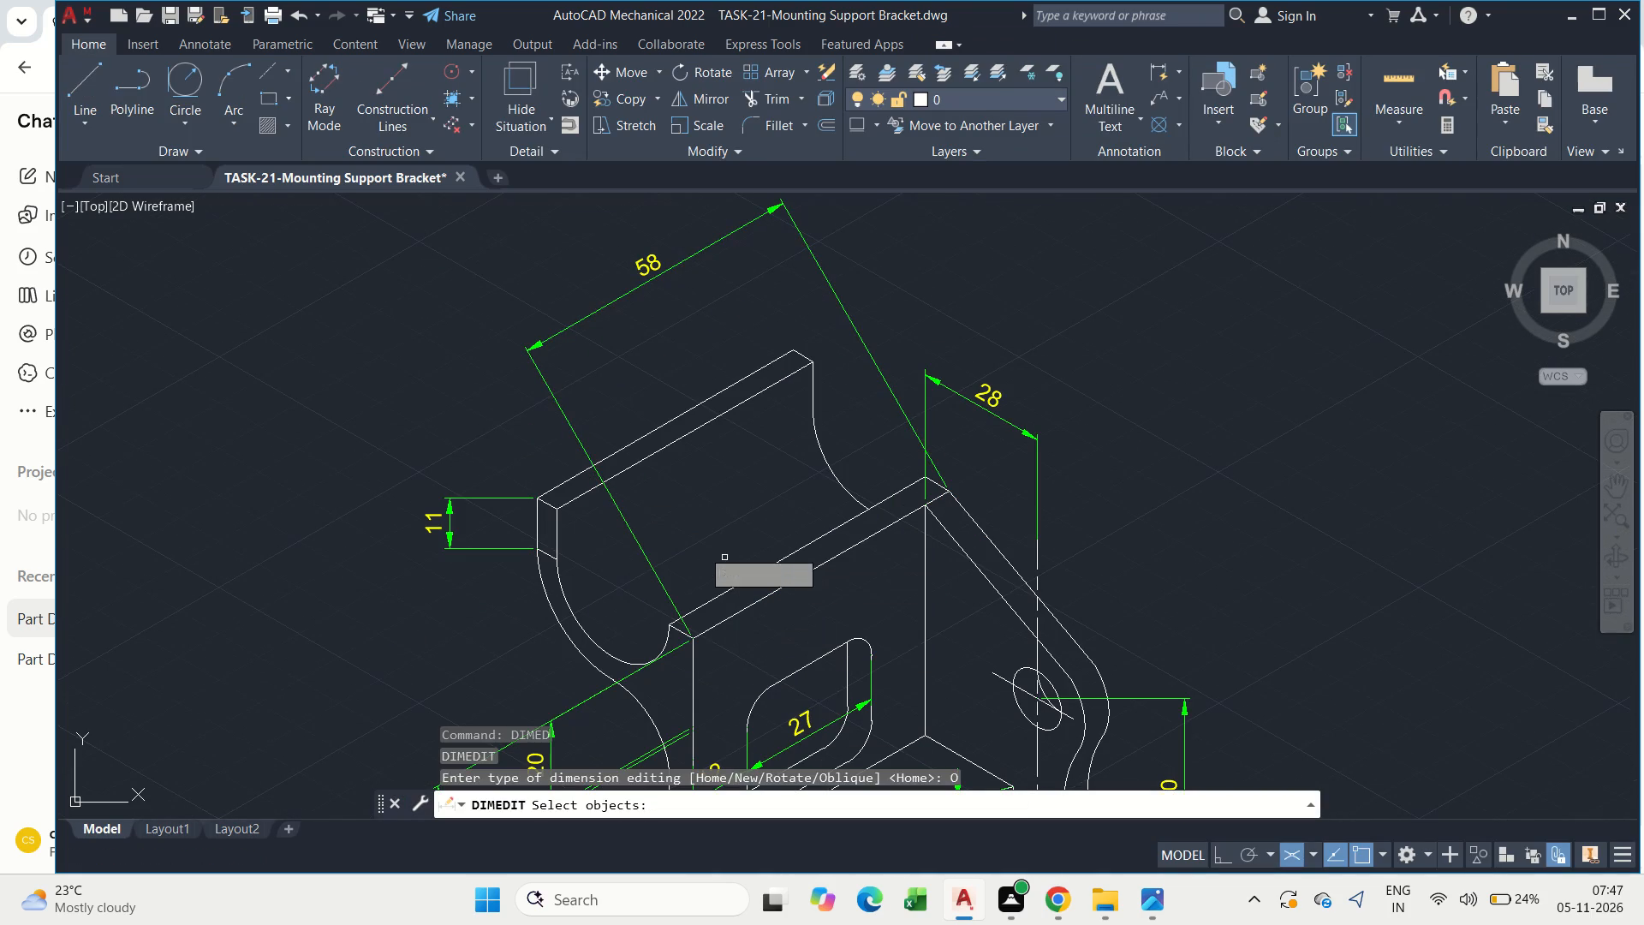
left_click_drag(591, 387, 523, 359)
left_click(503, 352)
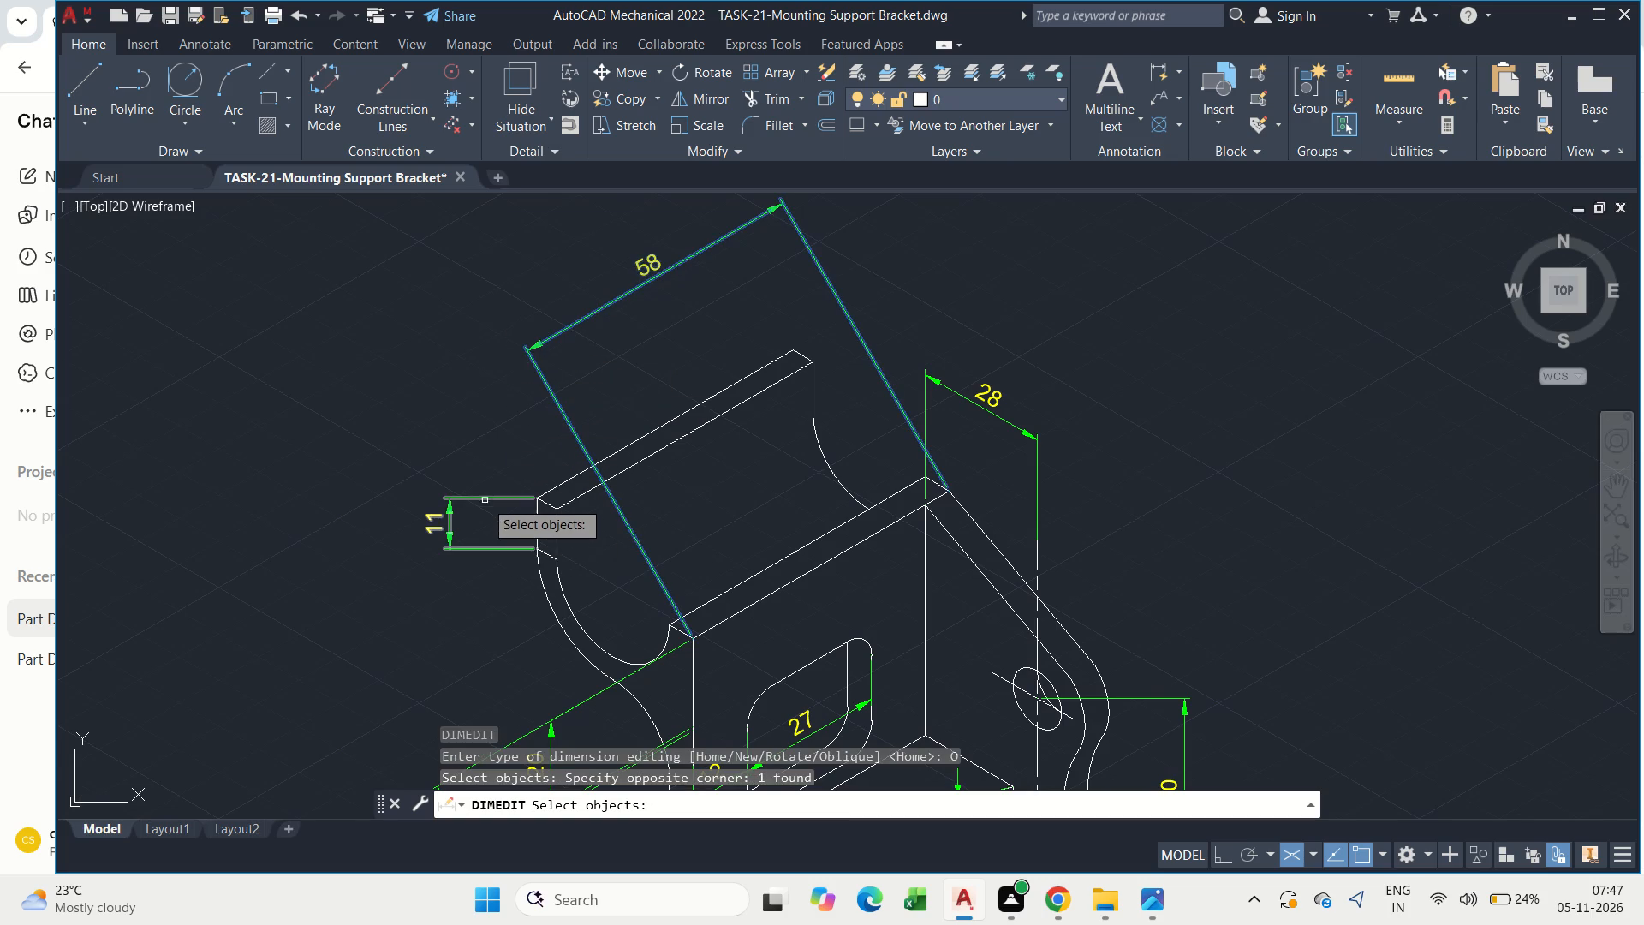
left_click(479, 534, "shift")
left_click(443, 511, "shift")
left_click_drag(462, 537, 451, 523)
left_click(419, 482)
middle_click_drag(483, 528, 580, 391)
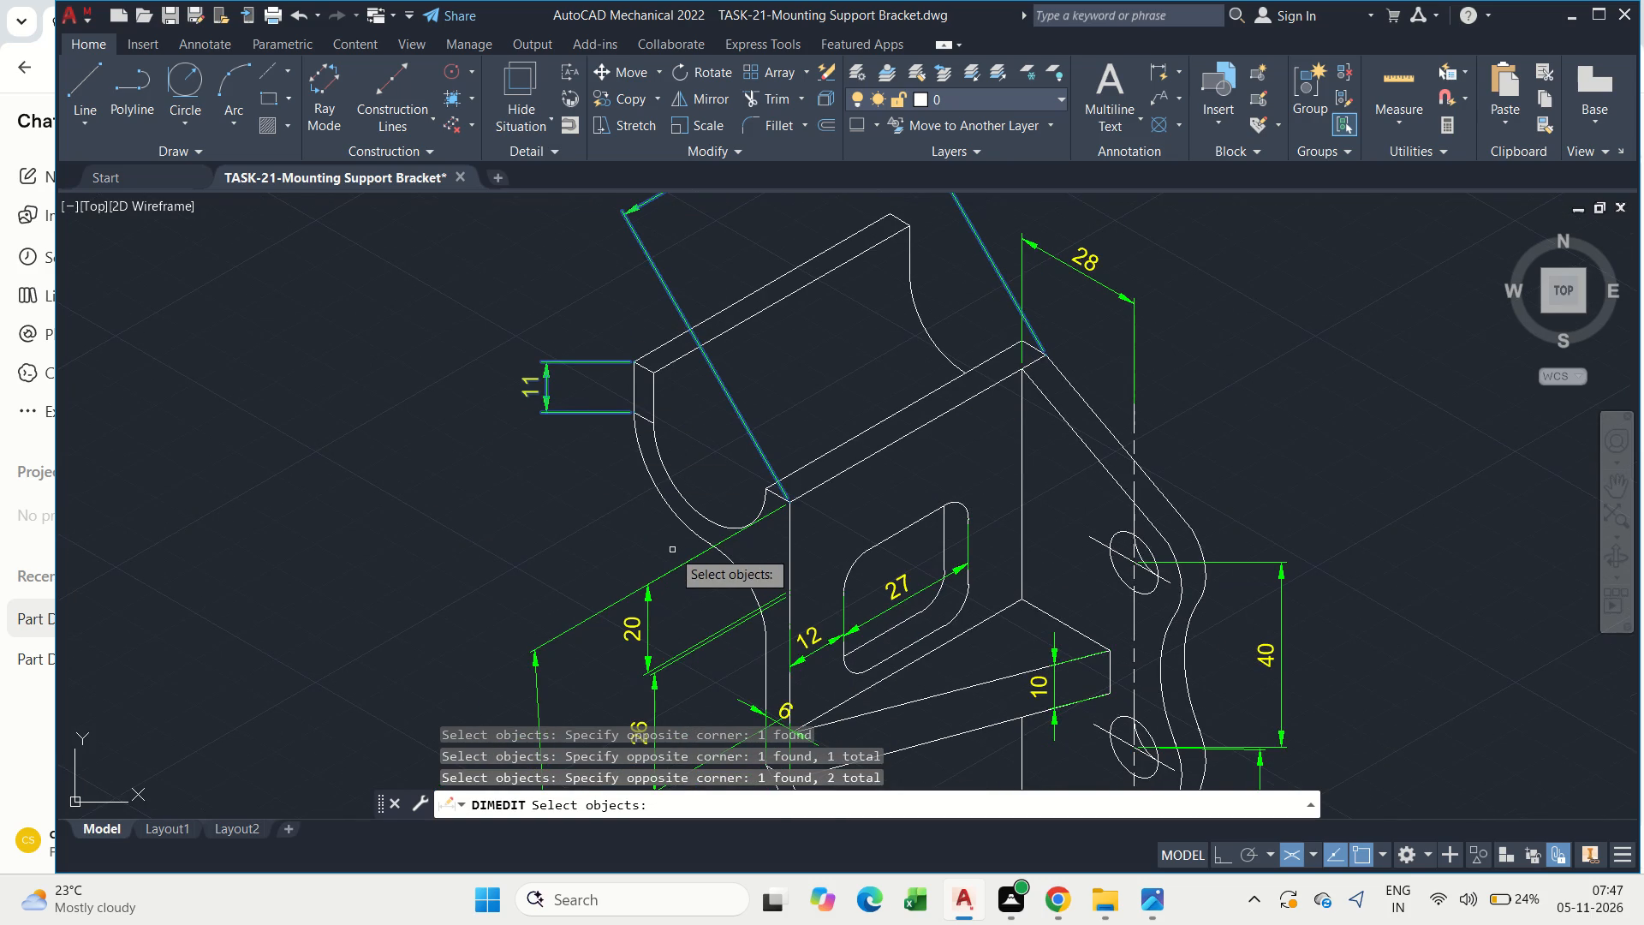
middle_click_drag(672, 550, 768, 627)
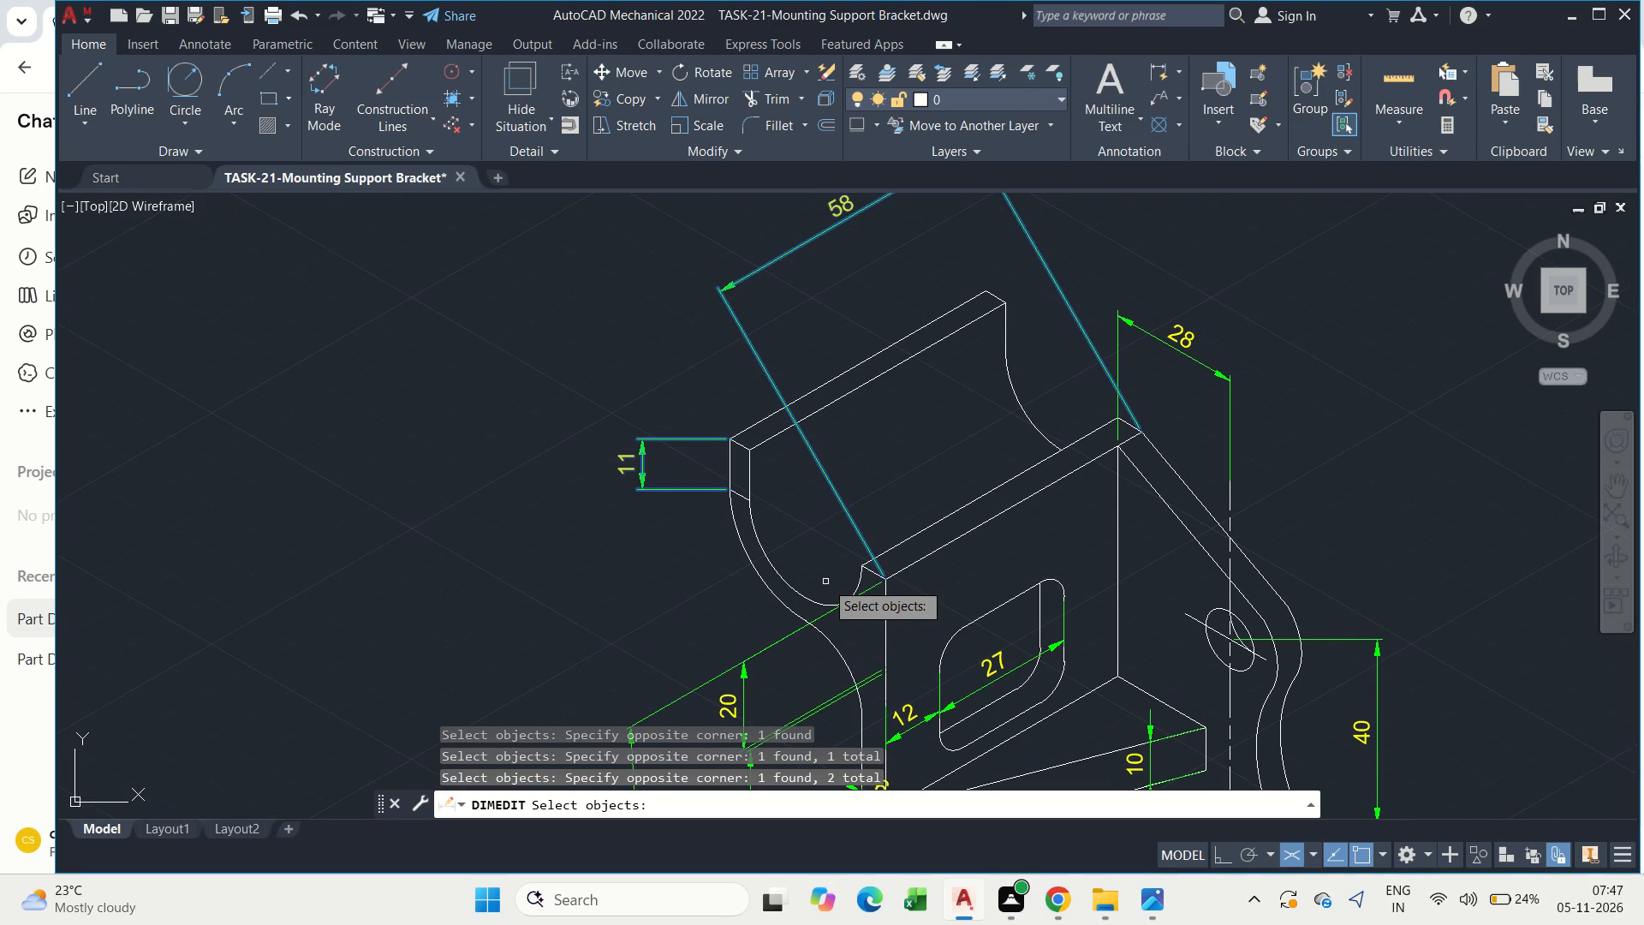
type("i")
key("space")
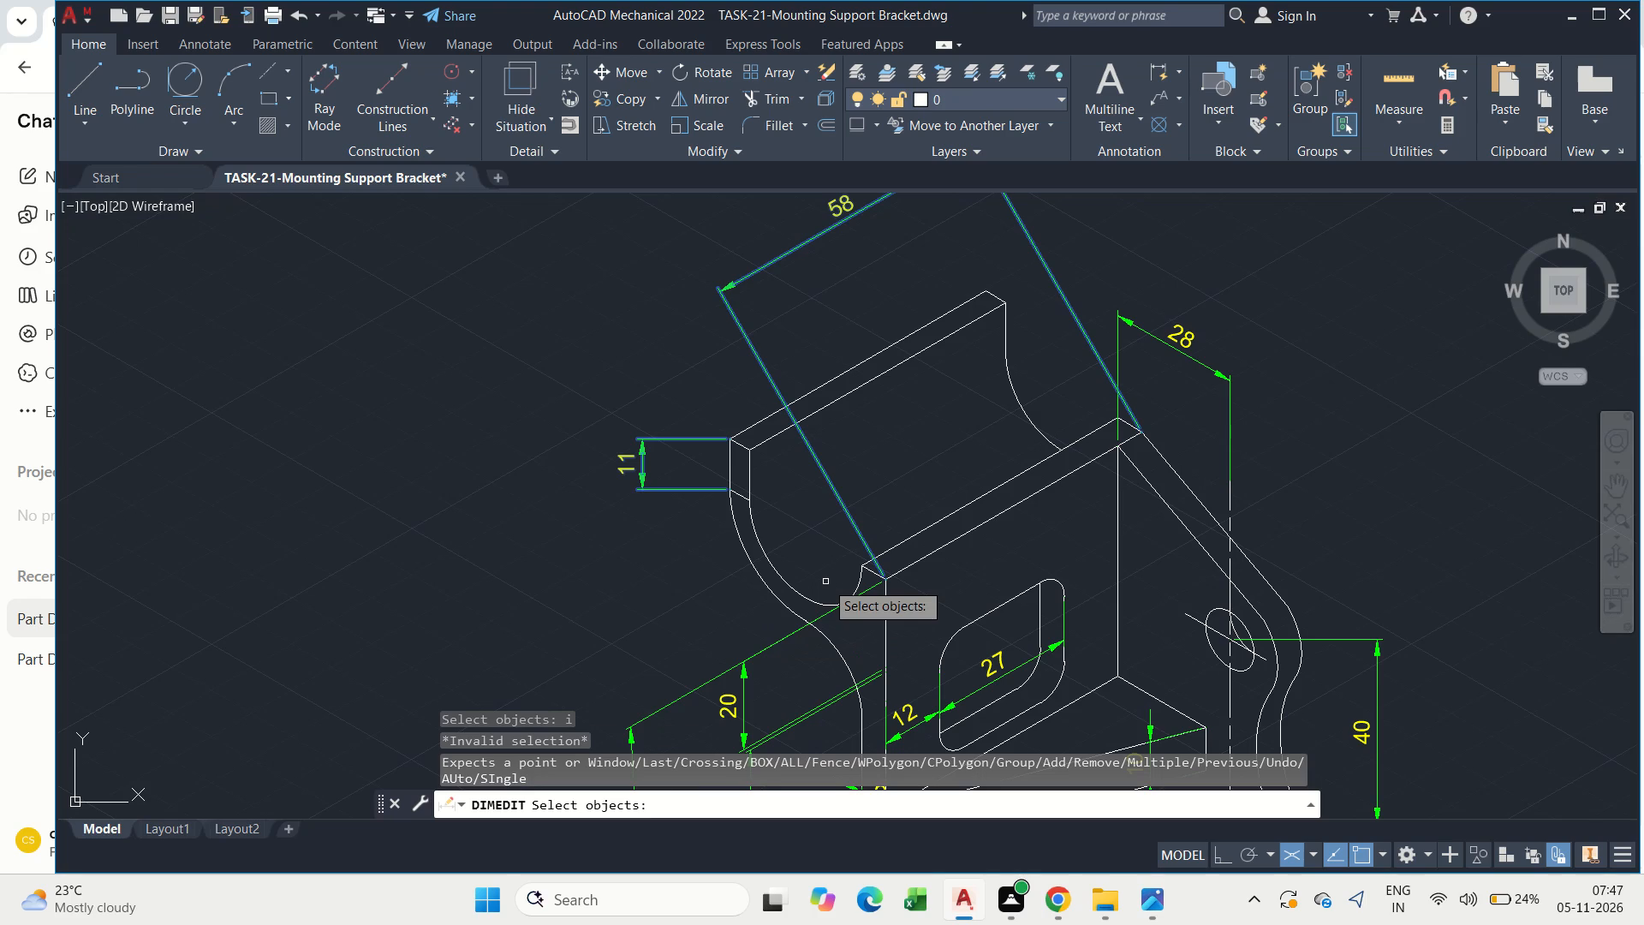
key("space")
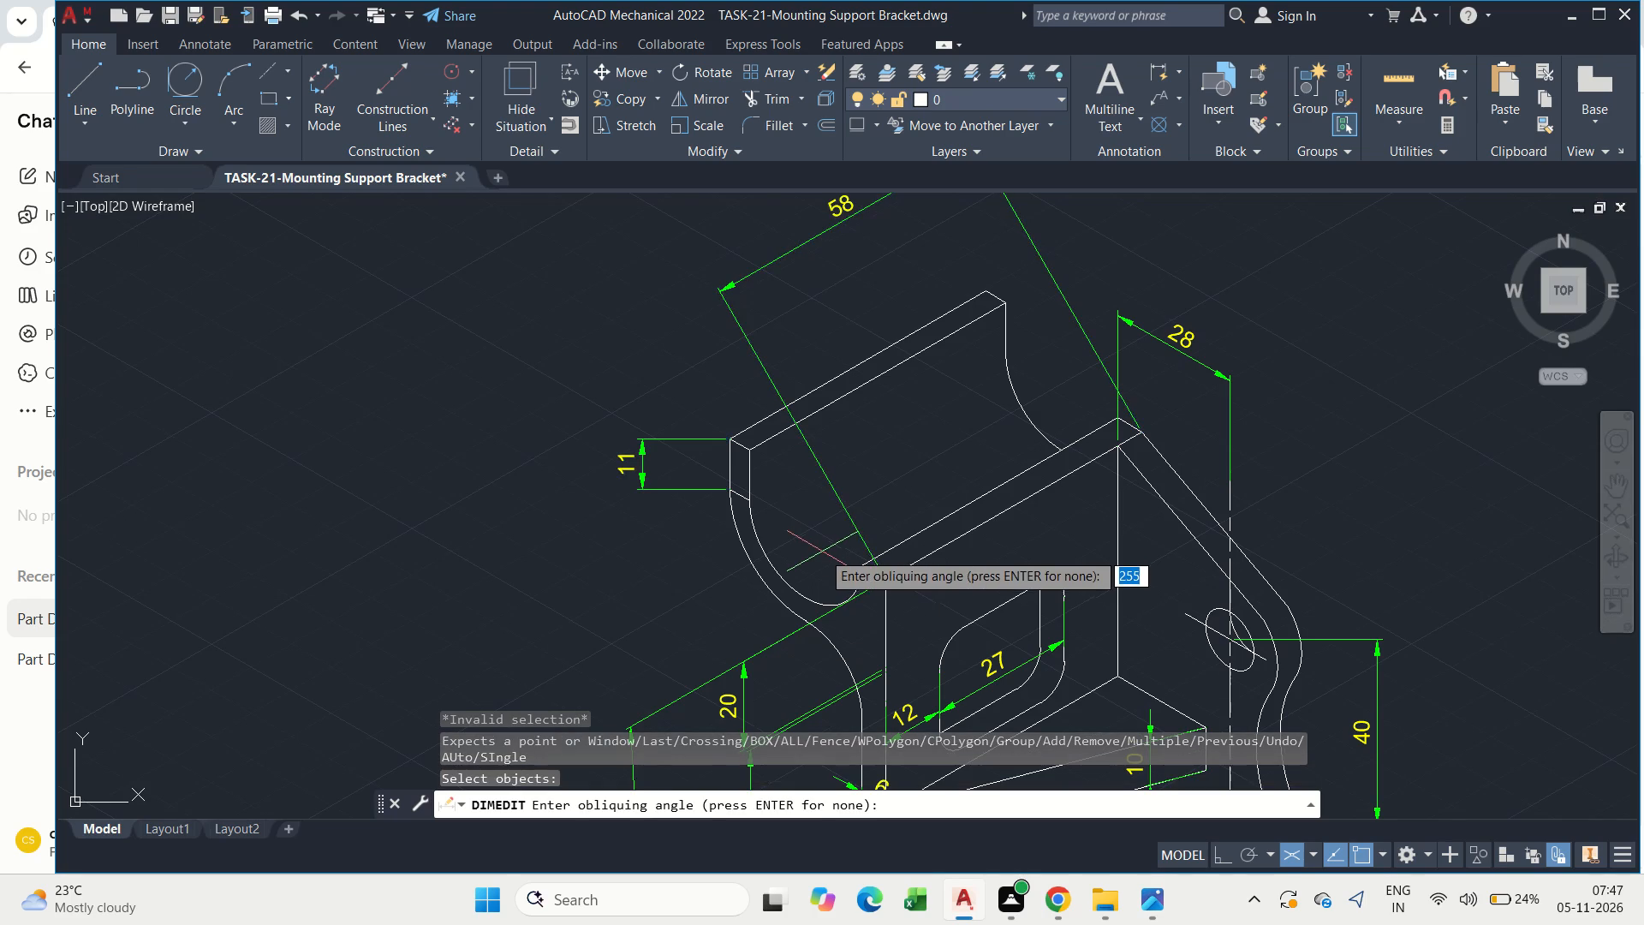
left_click(849, 554)
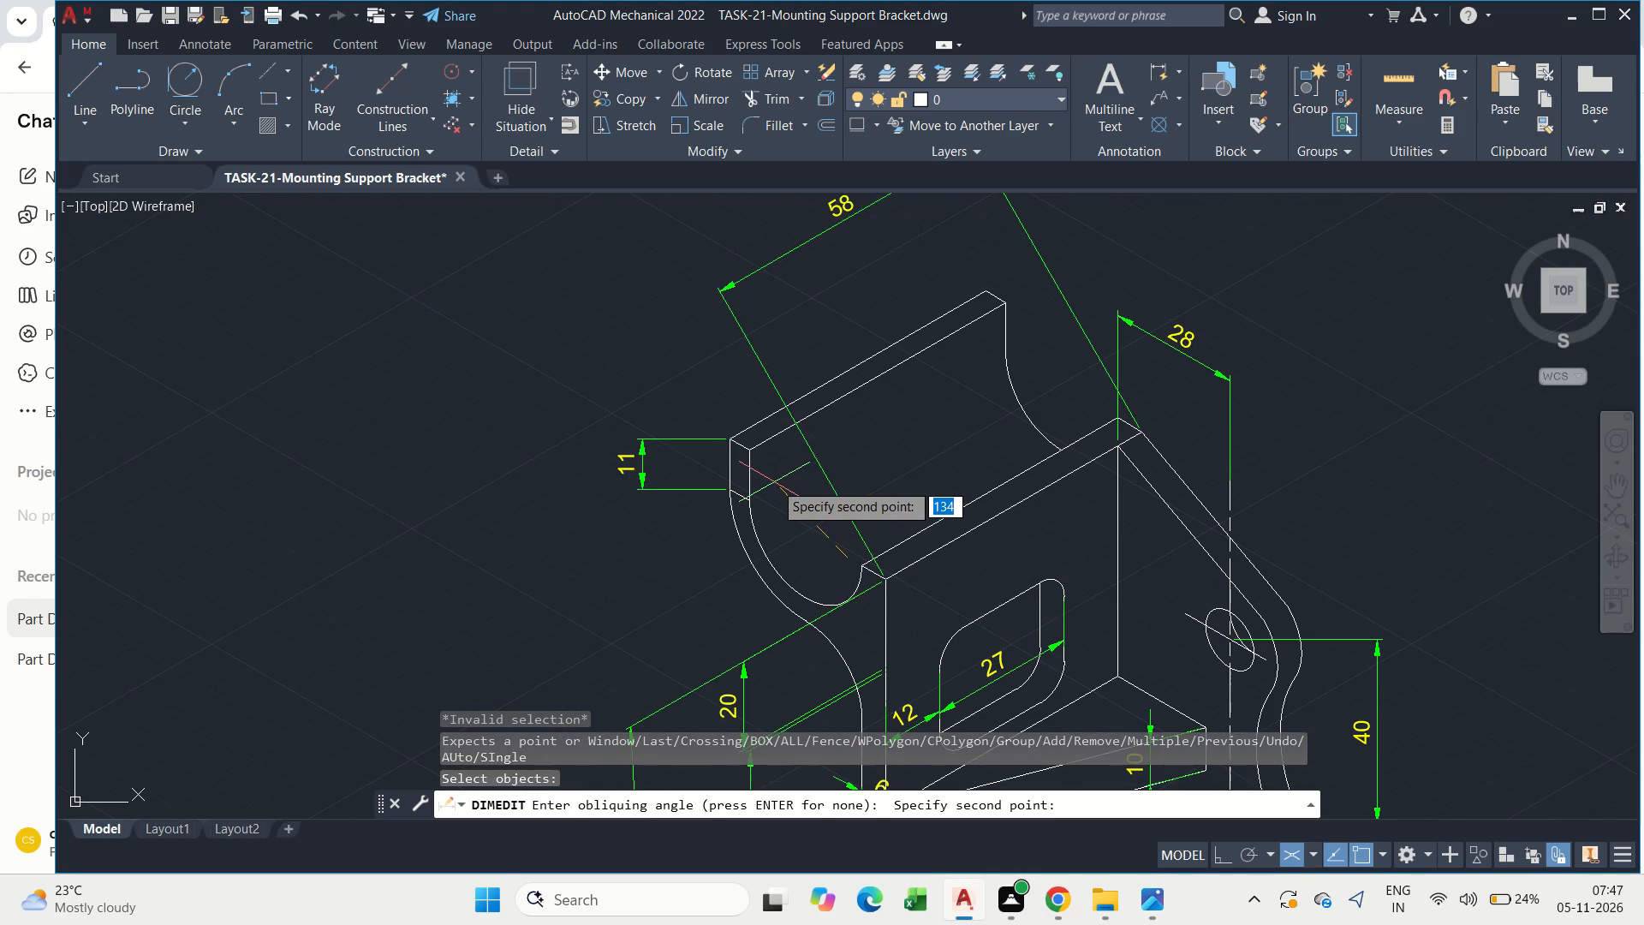
key("F8")
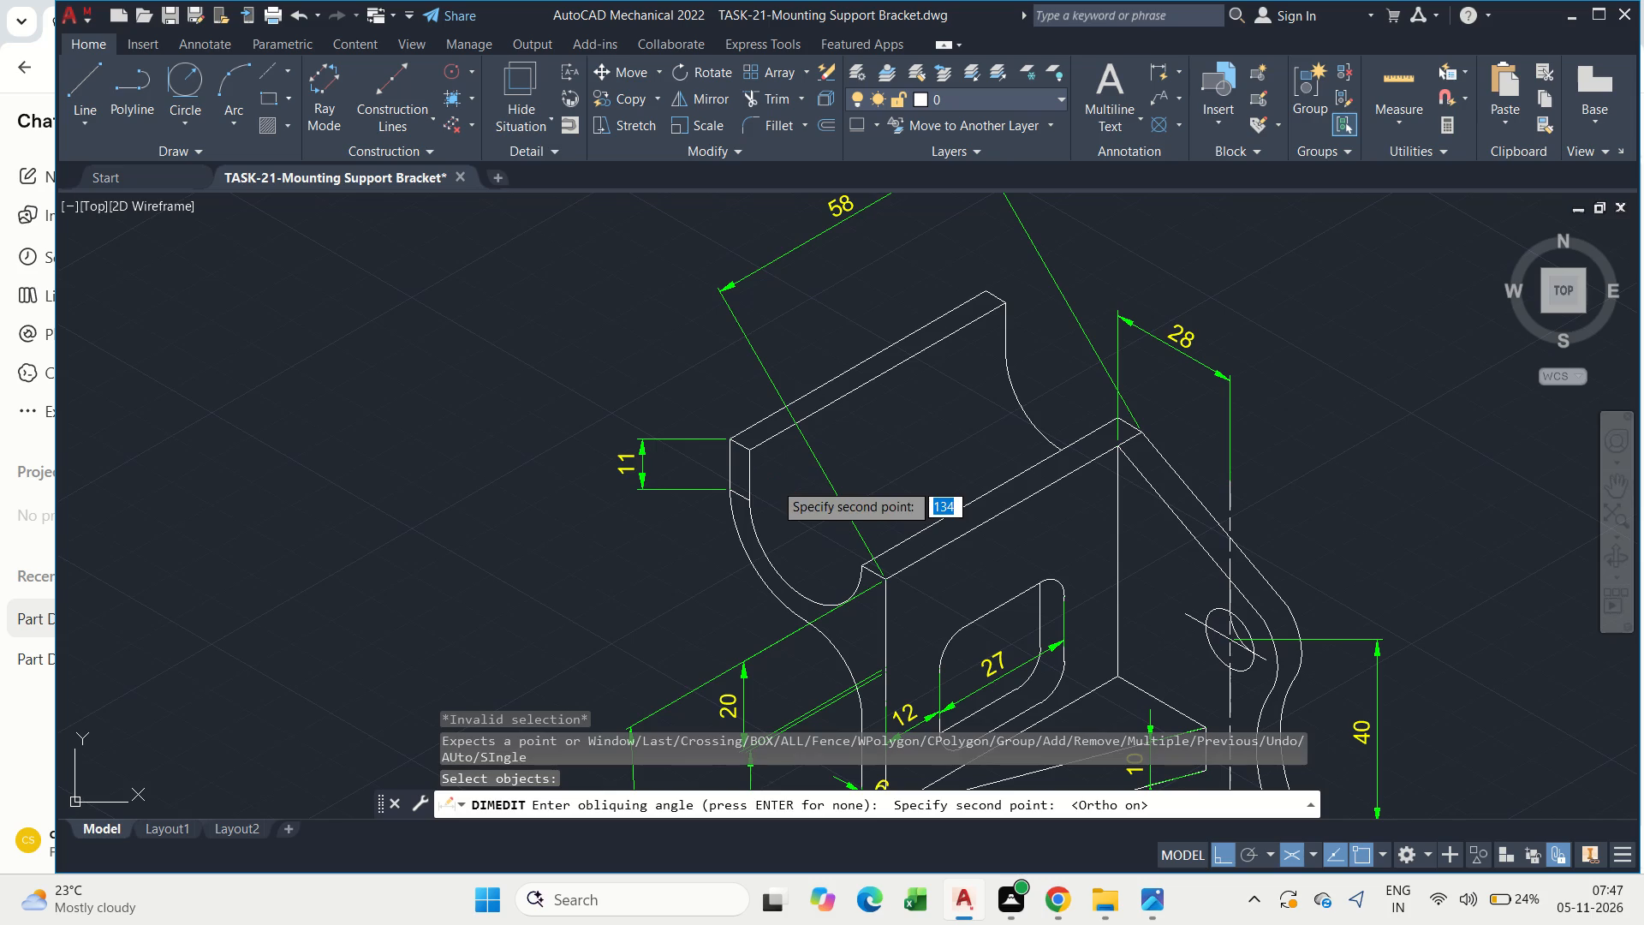
left_click(773, 533)
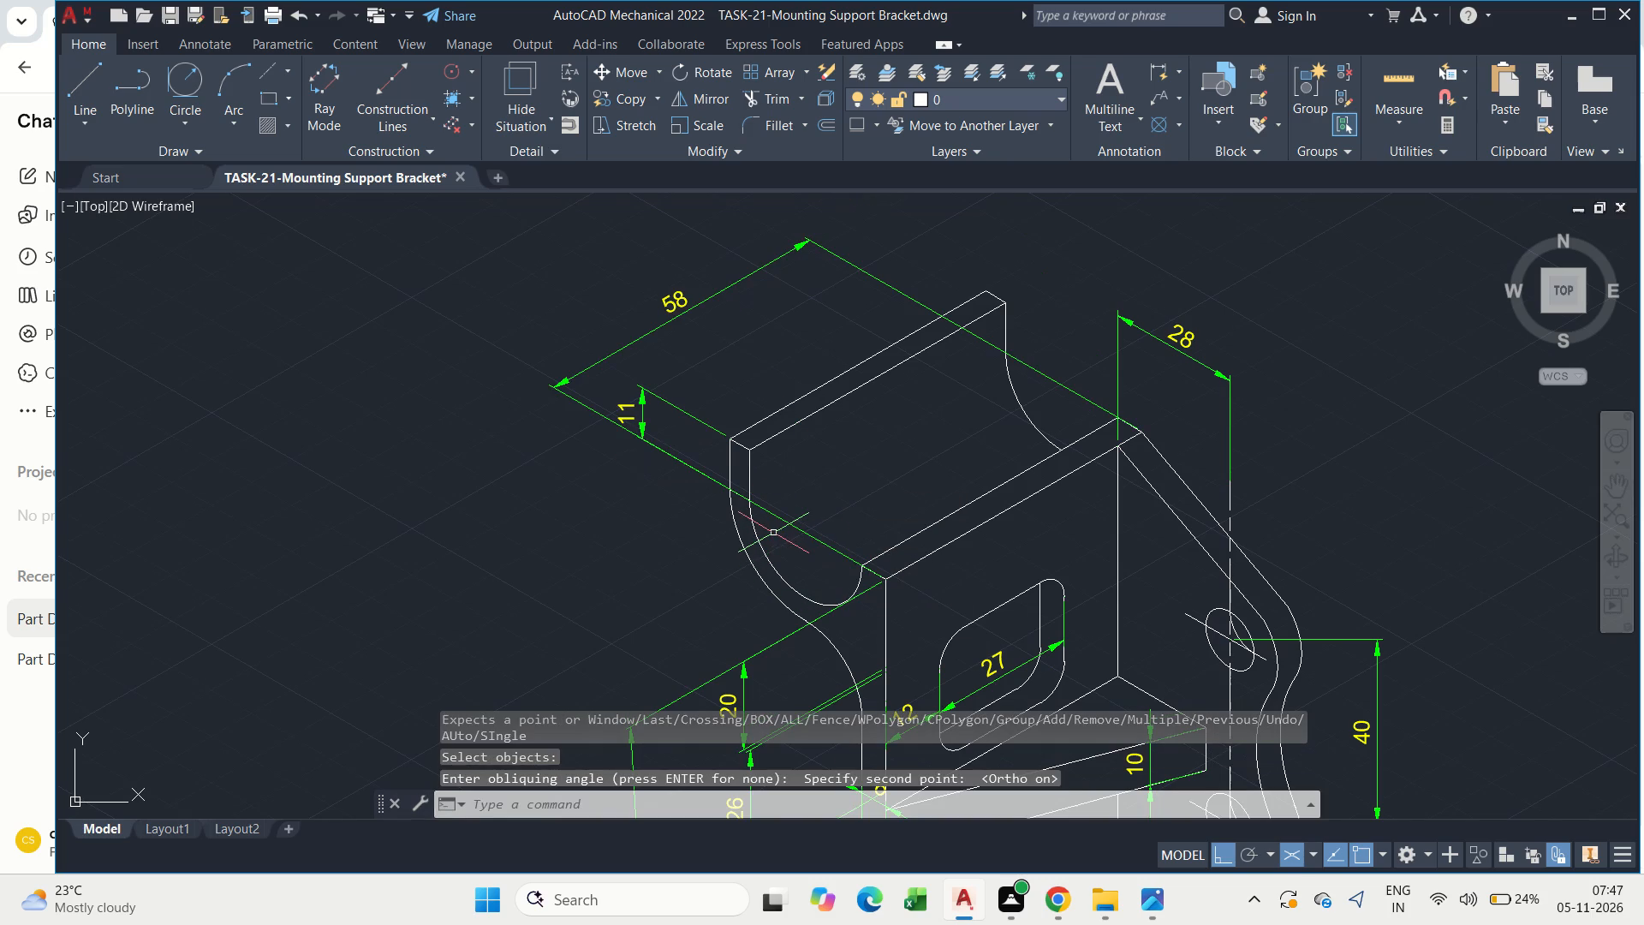
key("Escape")
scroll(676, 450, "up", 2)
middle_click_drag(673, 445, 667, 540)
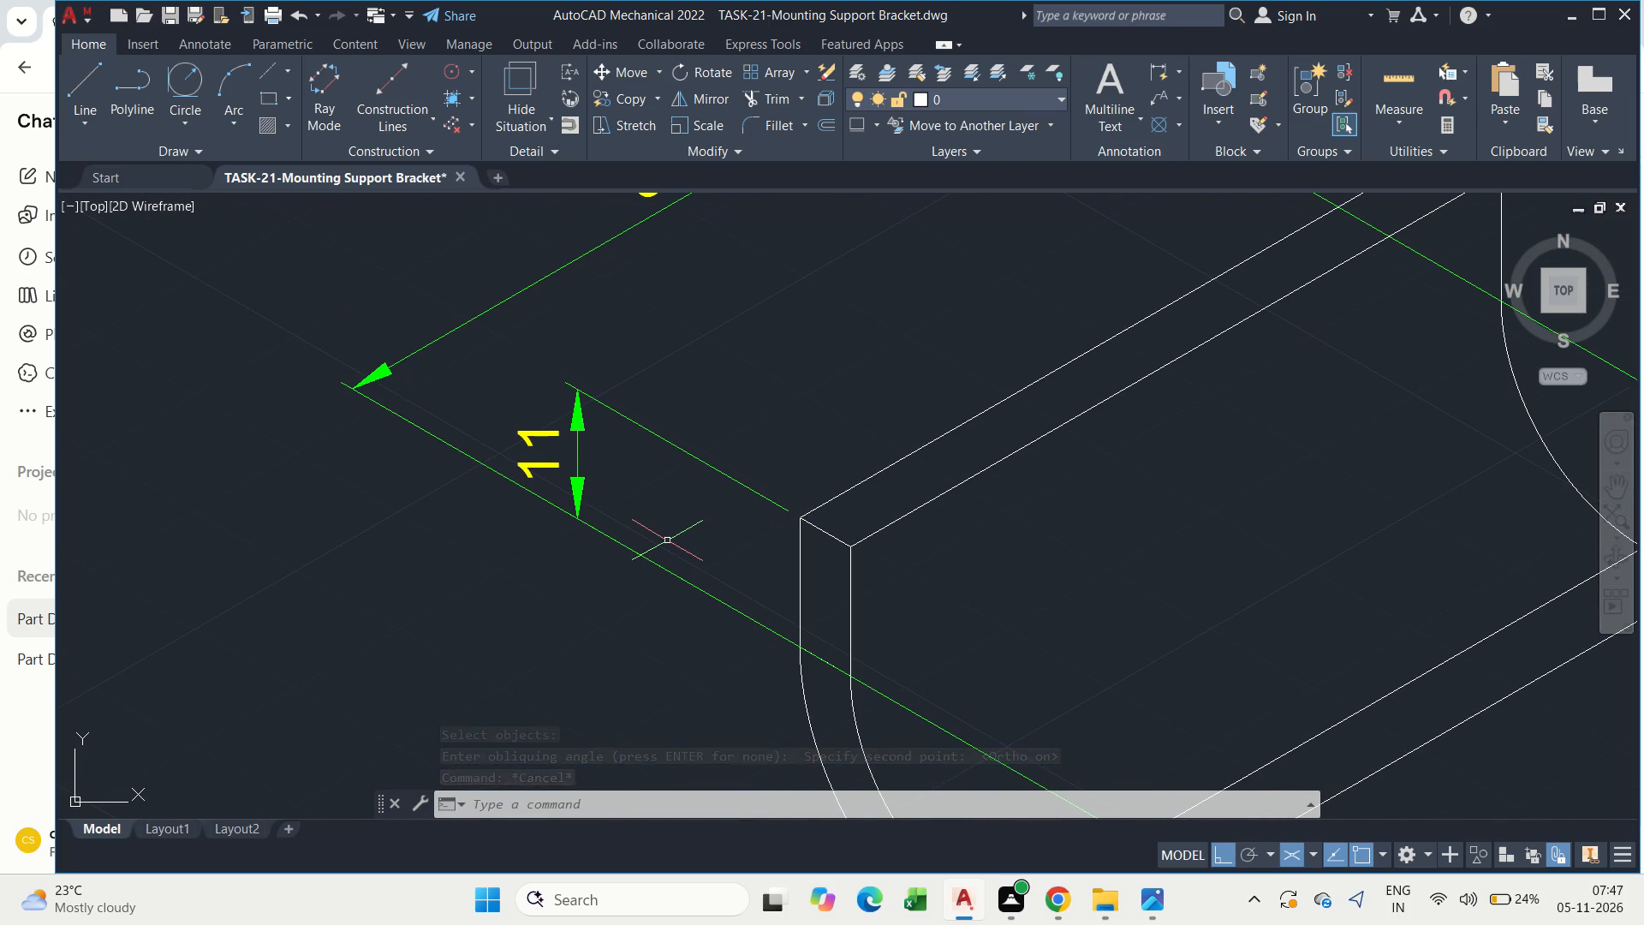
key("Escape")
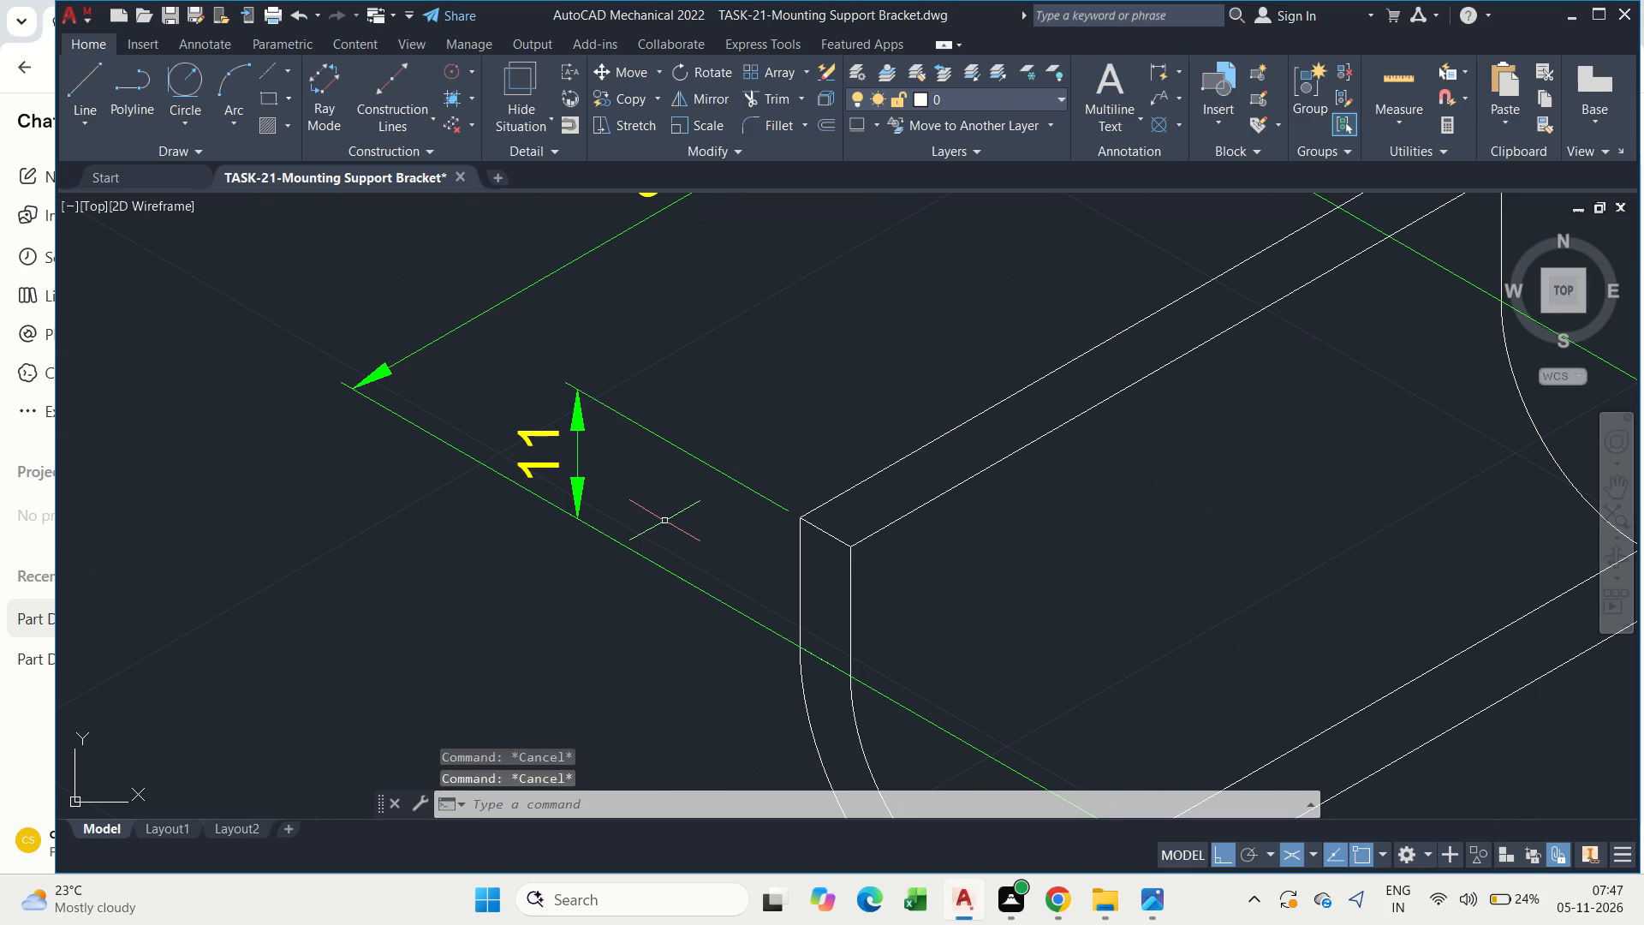
Add an R14 leader note pointing to the inner arc of the bracket's curved upper flange.
middle_click_drag(720, 522, 775, 480)
scroll(774, 480, "down", 3)
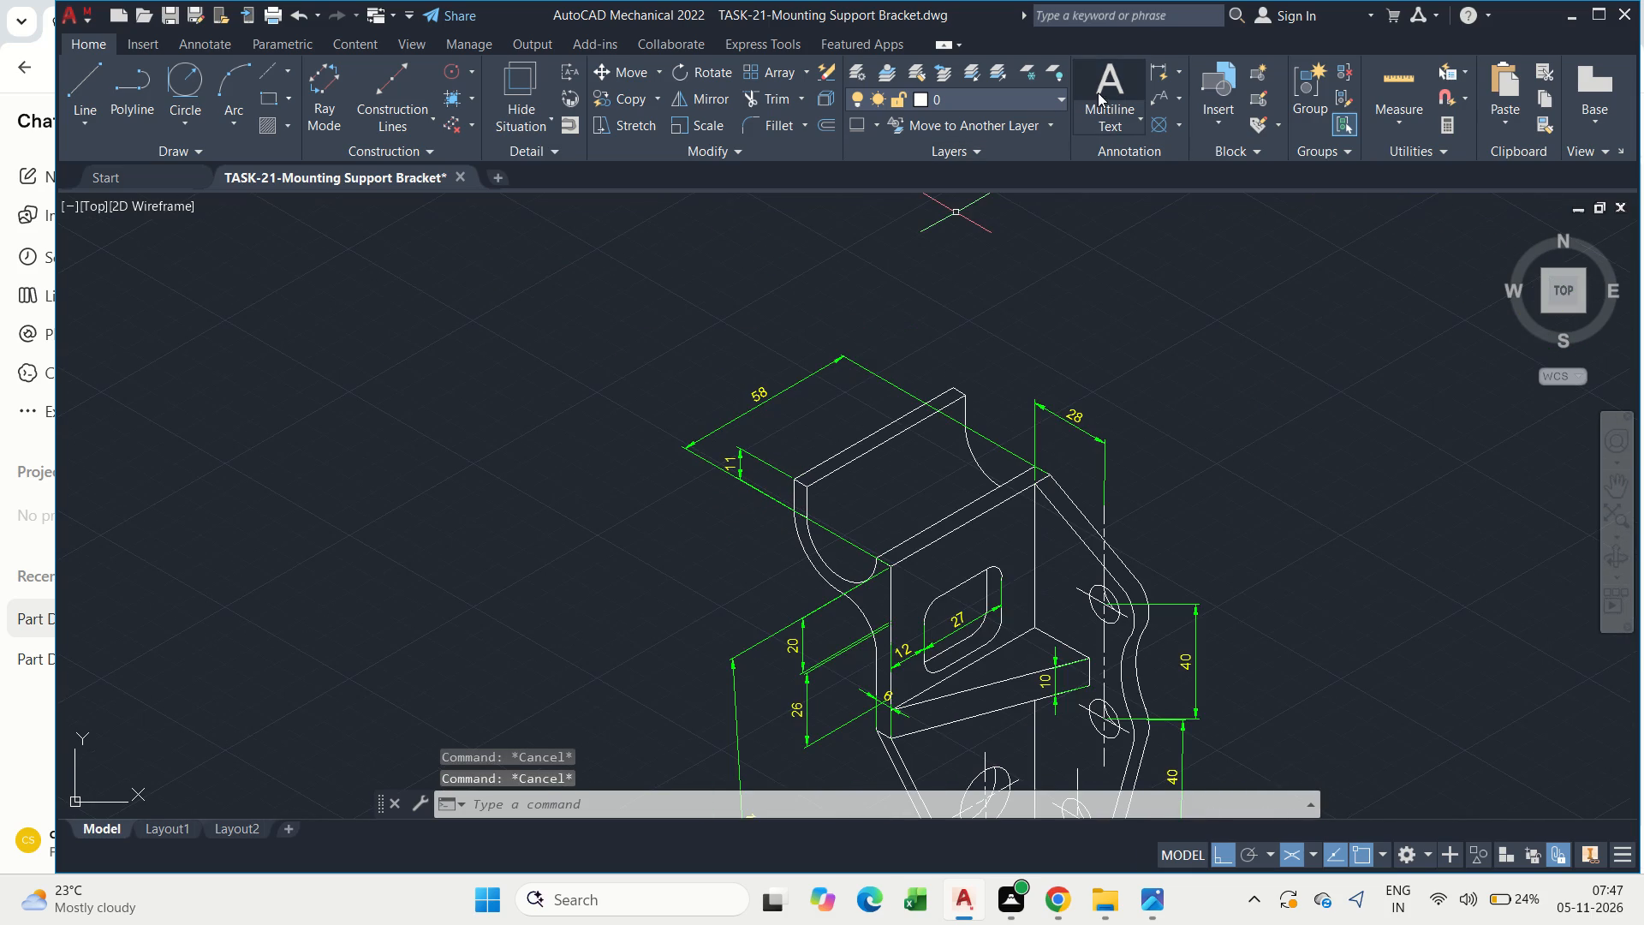
left_click(1156, 92)
scroll(795, 592, "up", 2)
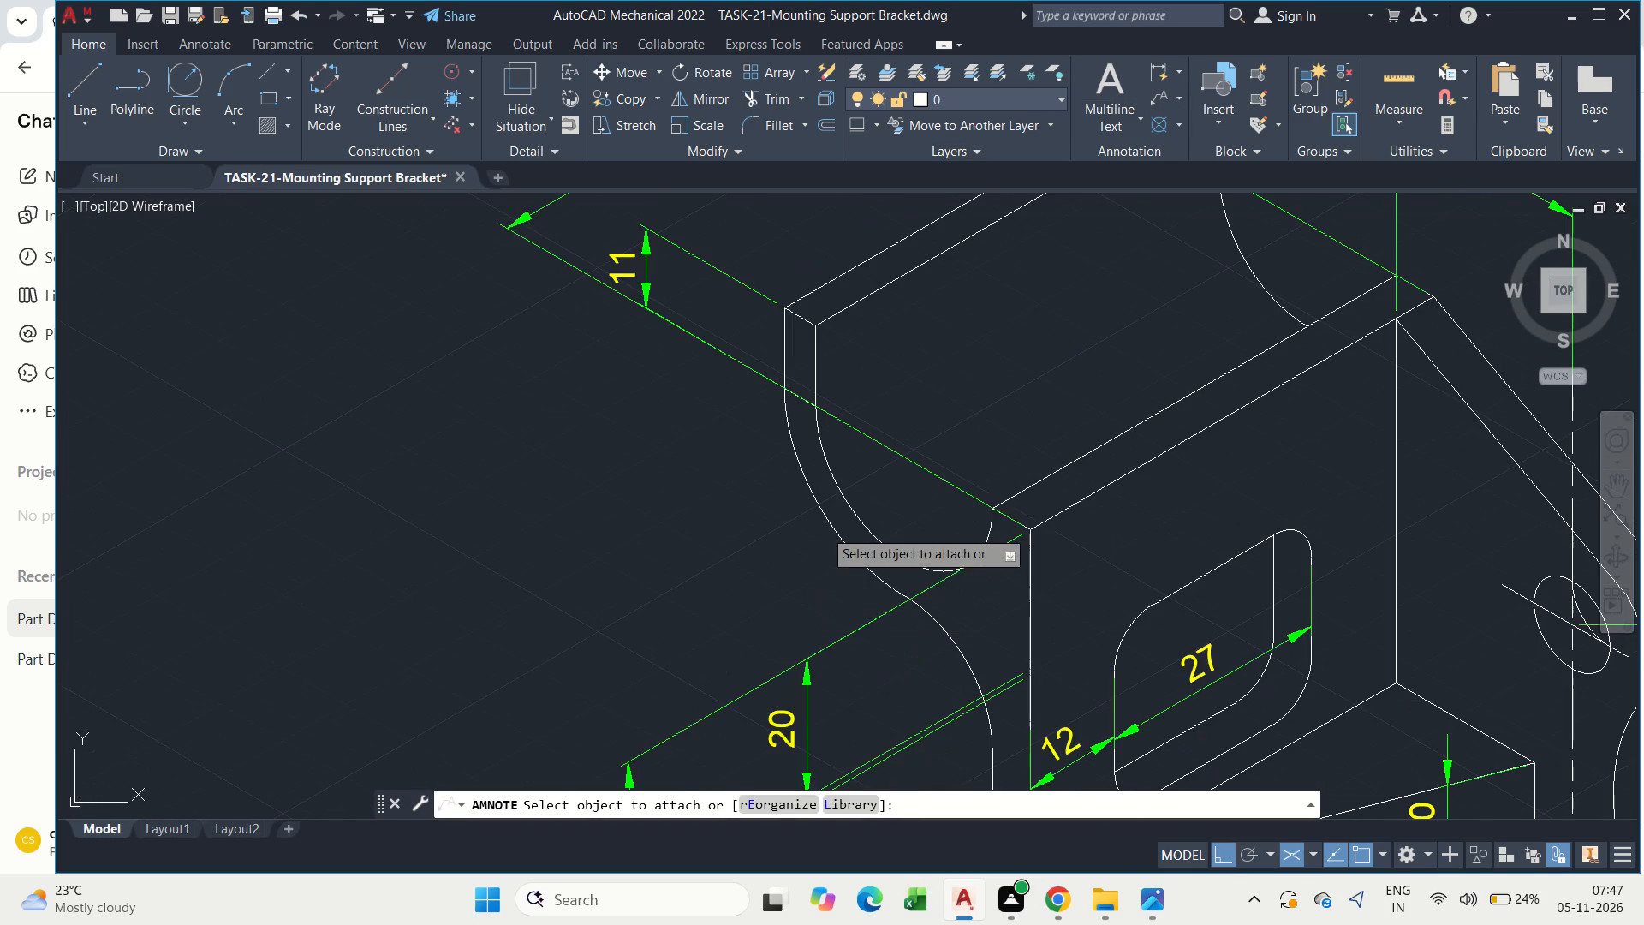
left_click(843, 492)
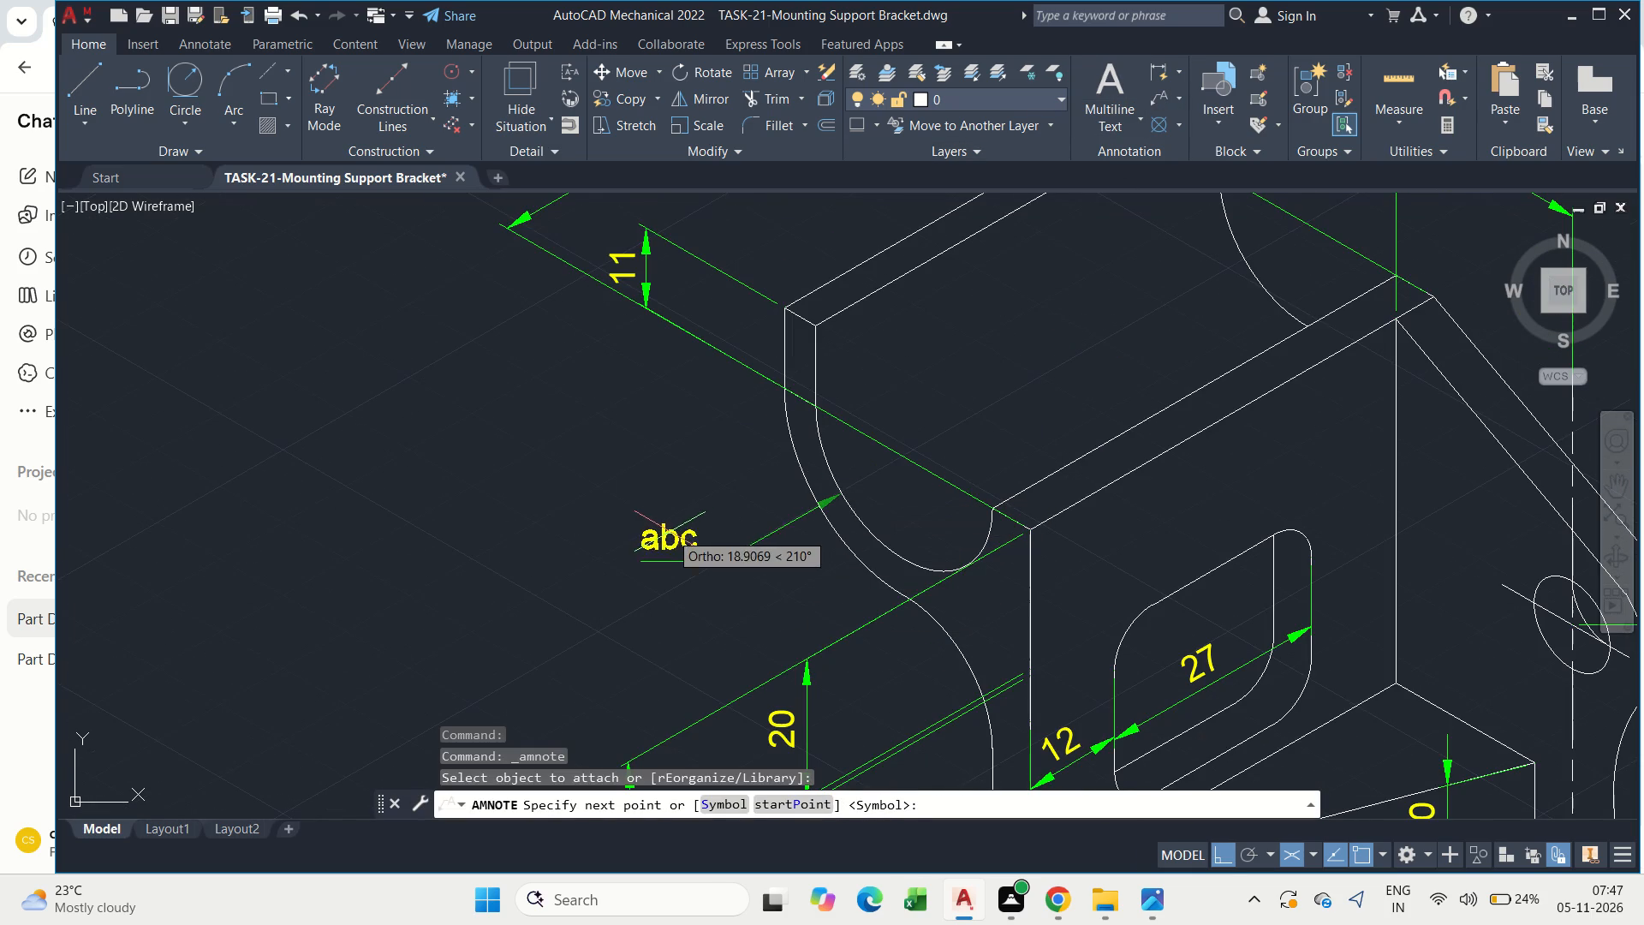
left_click(631, 540)
key("space")
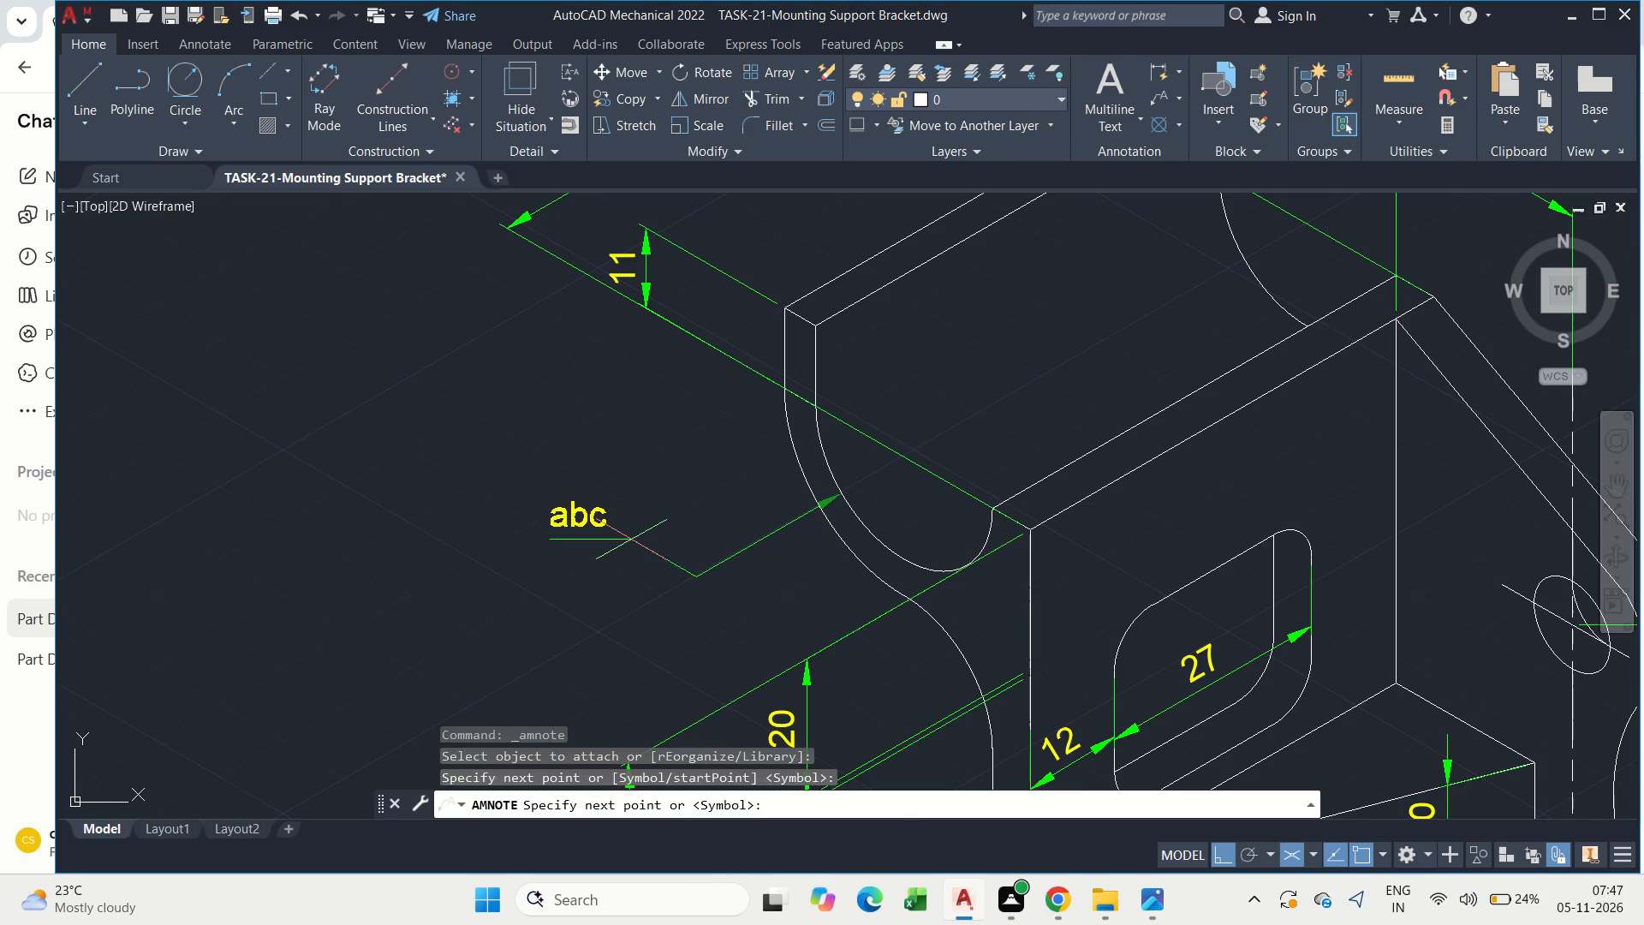
type("14")
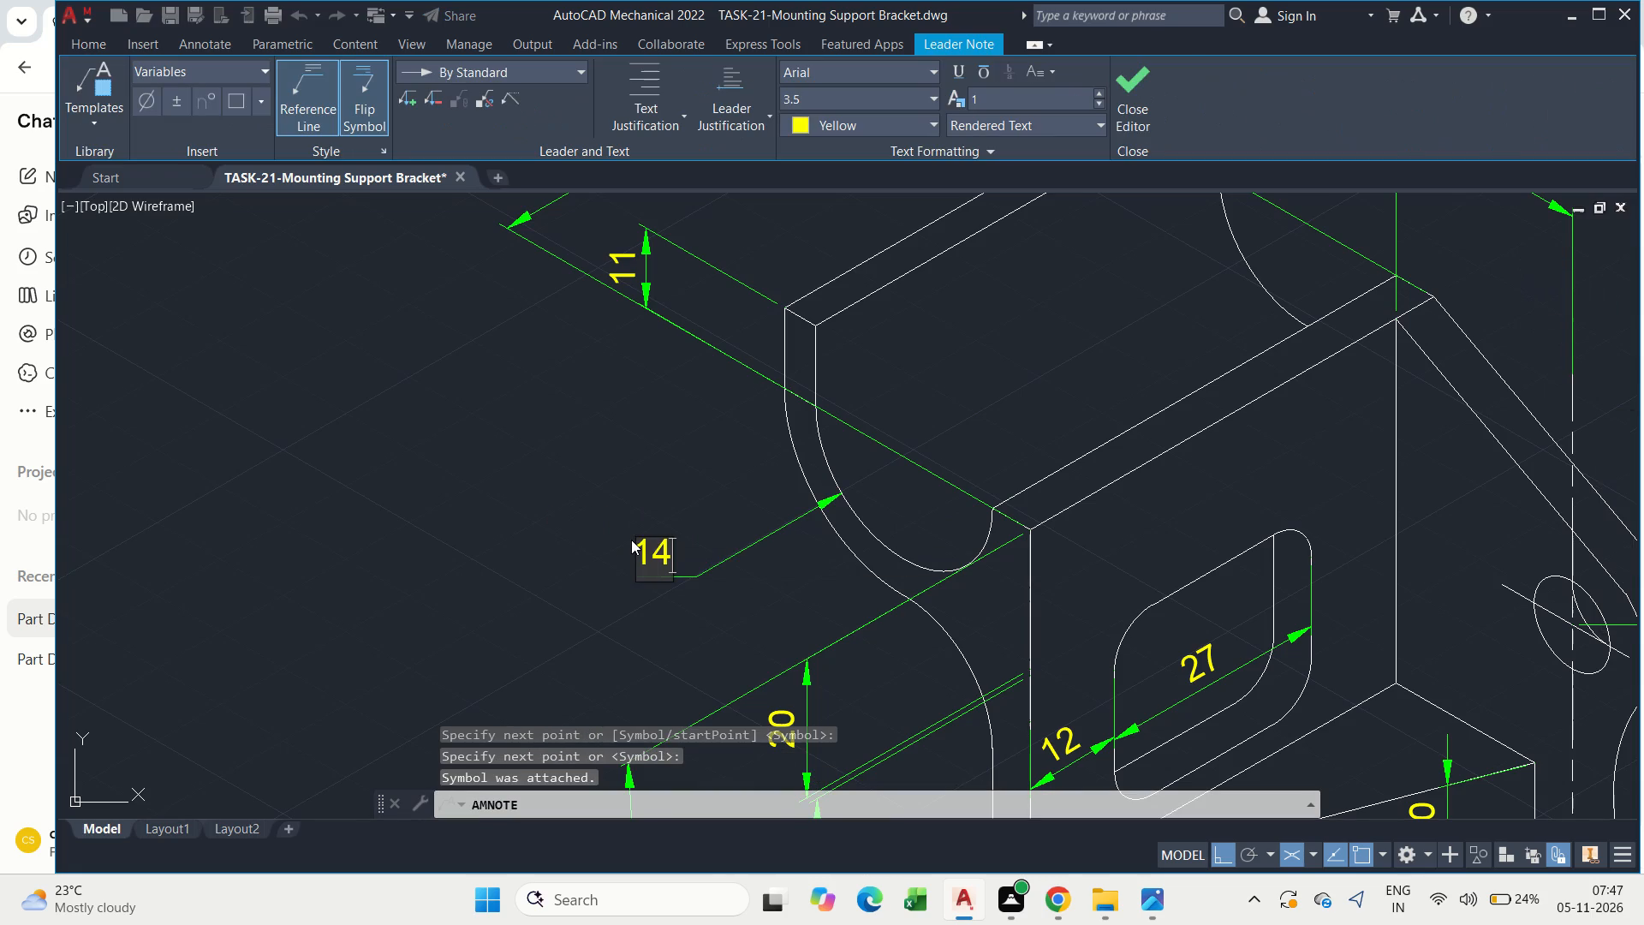
key("Left")
key("Left")
key("r")
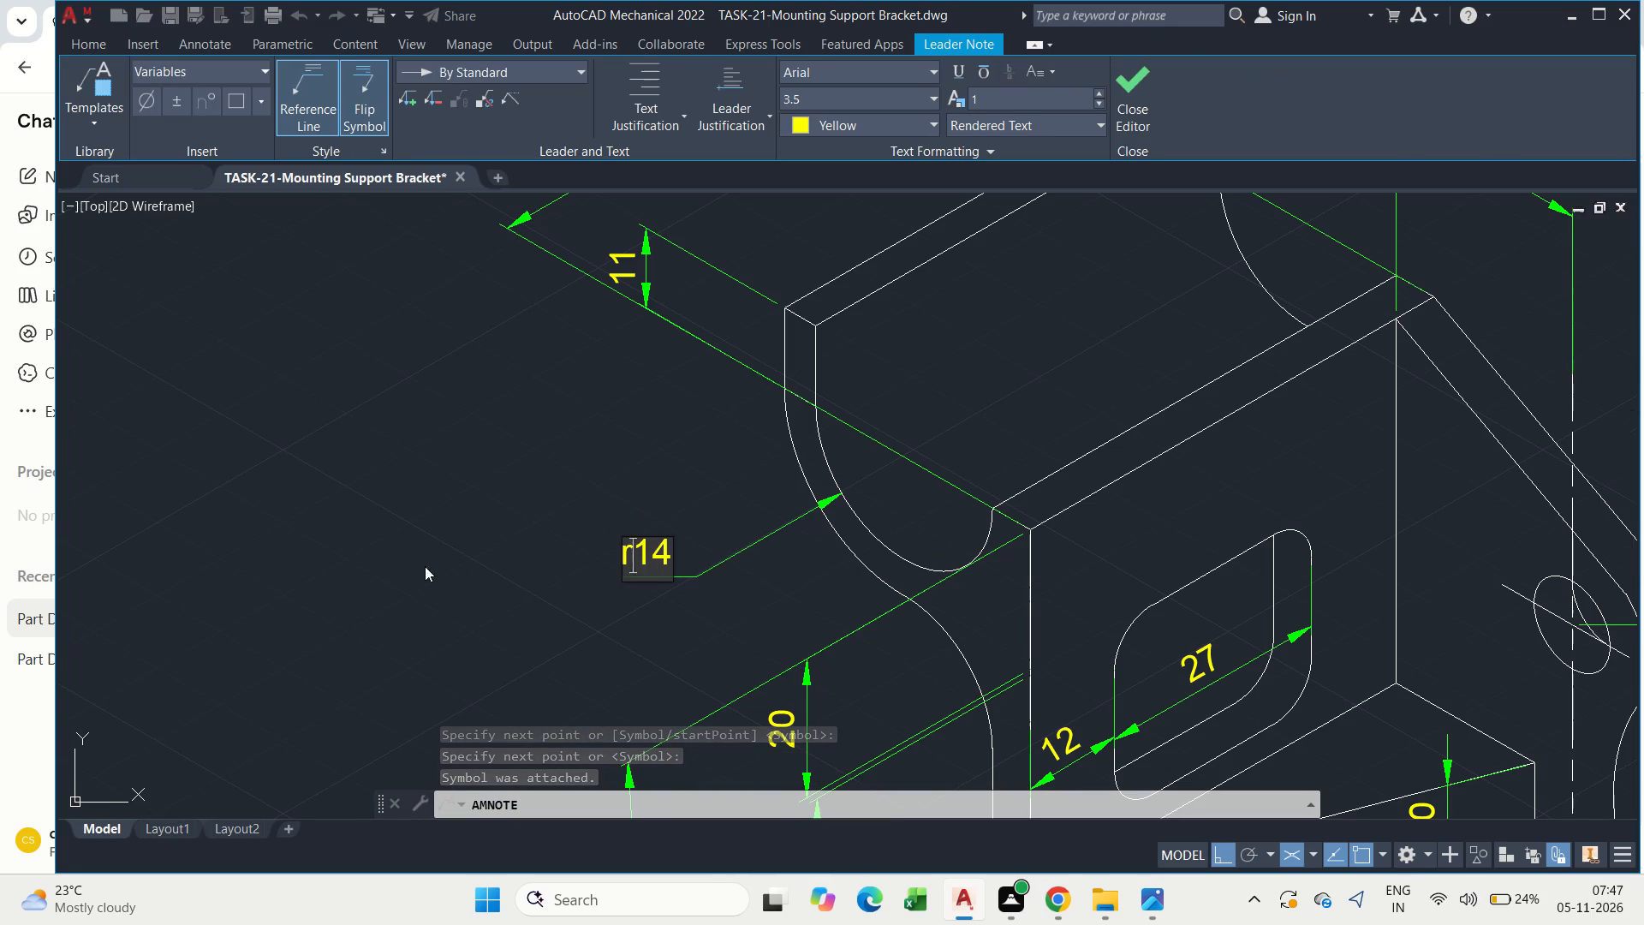
key("BackSpace")
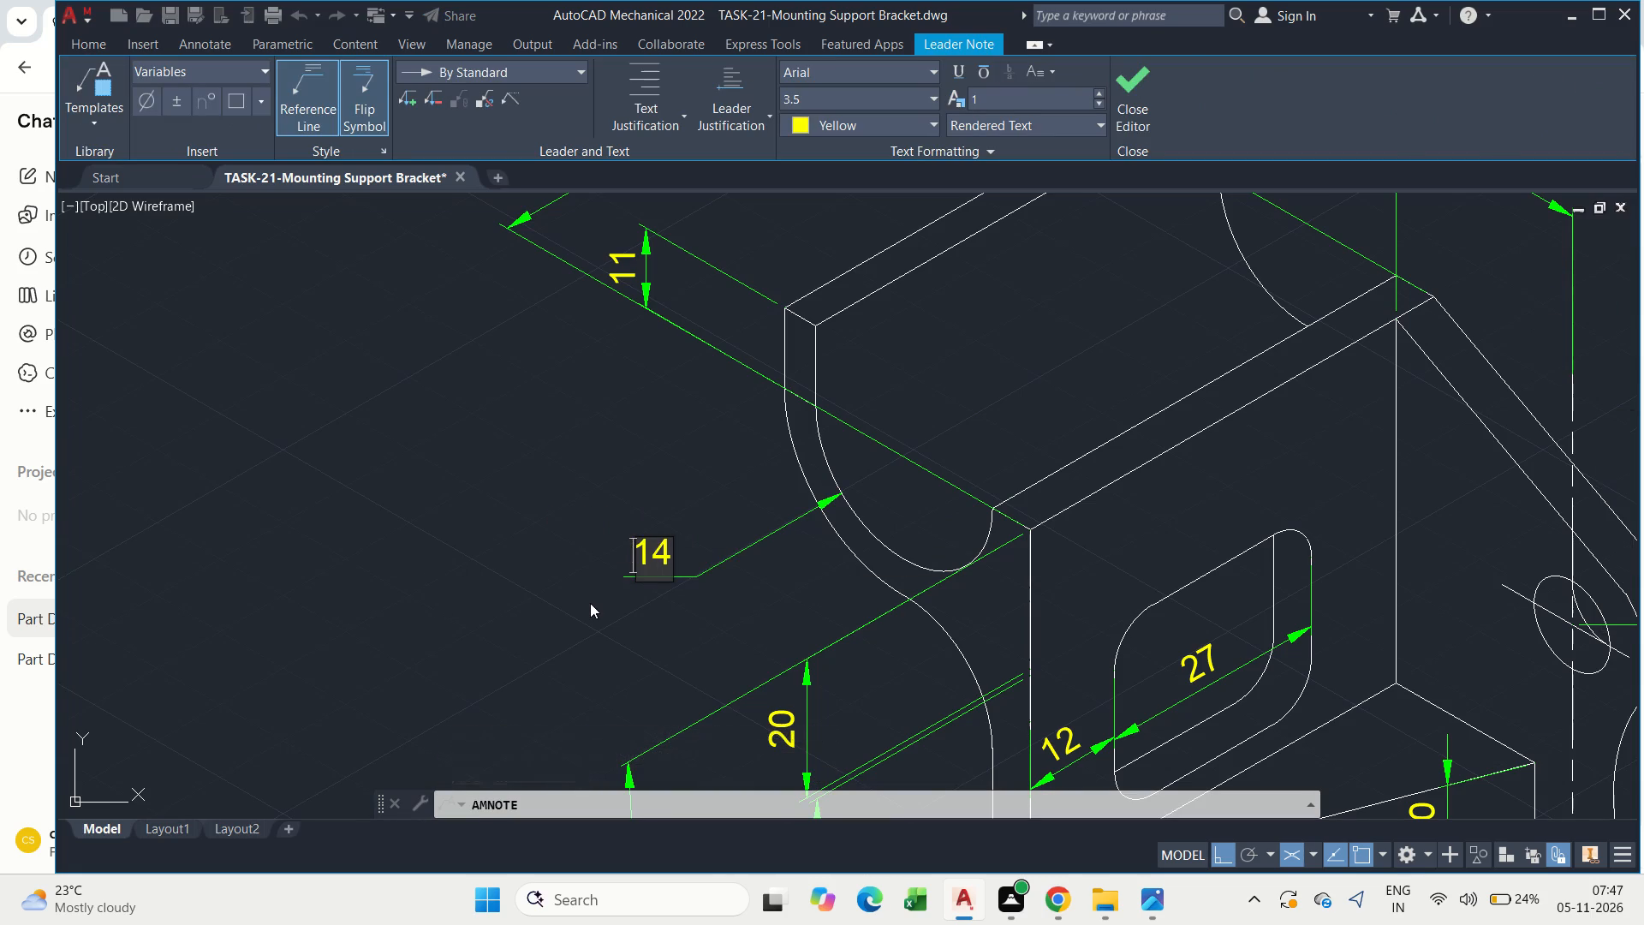
key("r")
left_click(590, 601)
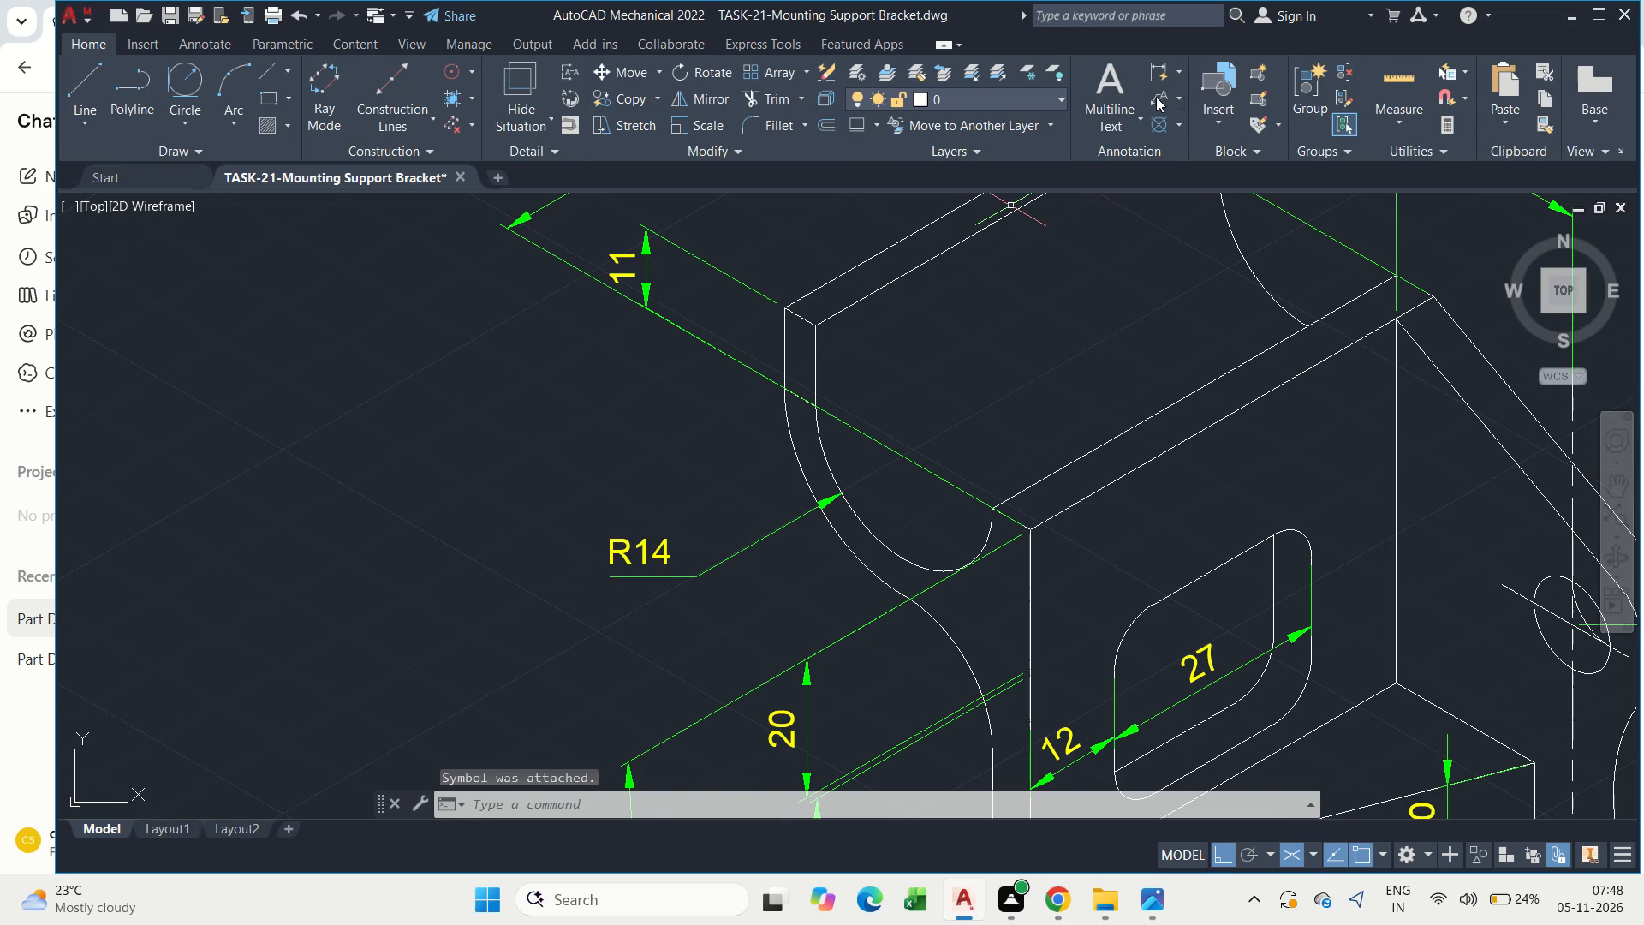
Add an R19 leader note pointing to the outer arc of the curved upper flange, just above the R14 note.
left_click(1156, 97)
left_click(795, 465)
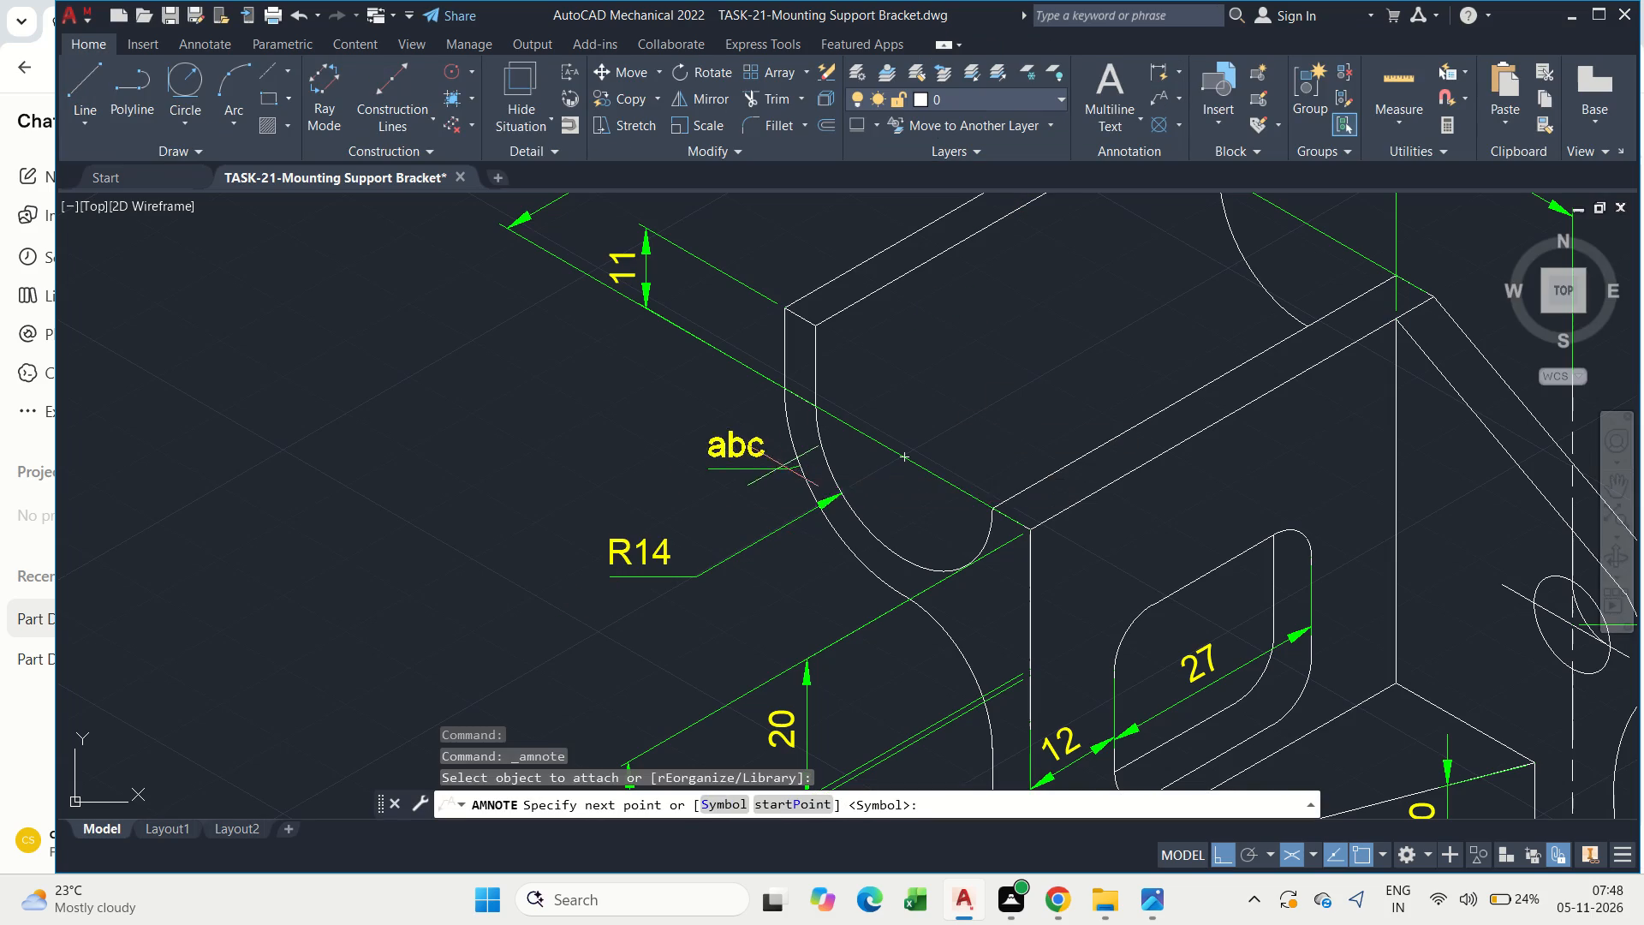
left_click(686, 468)
key("space")
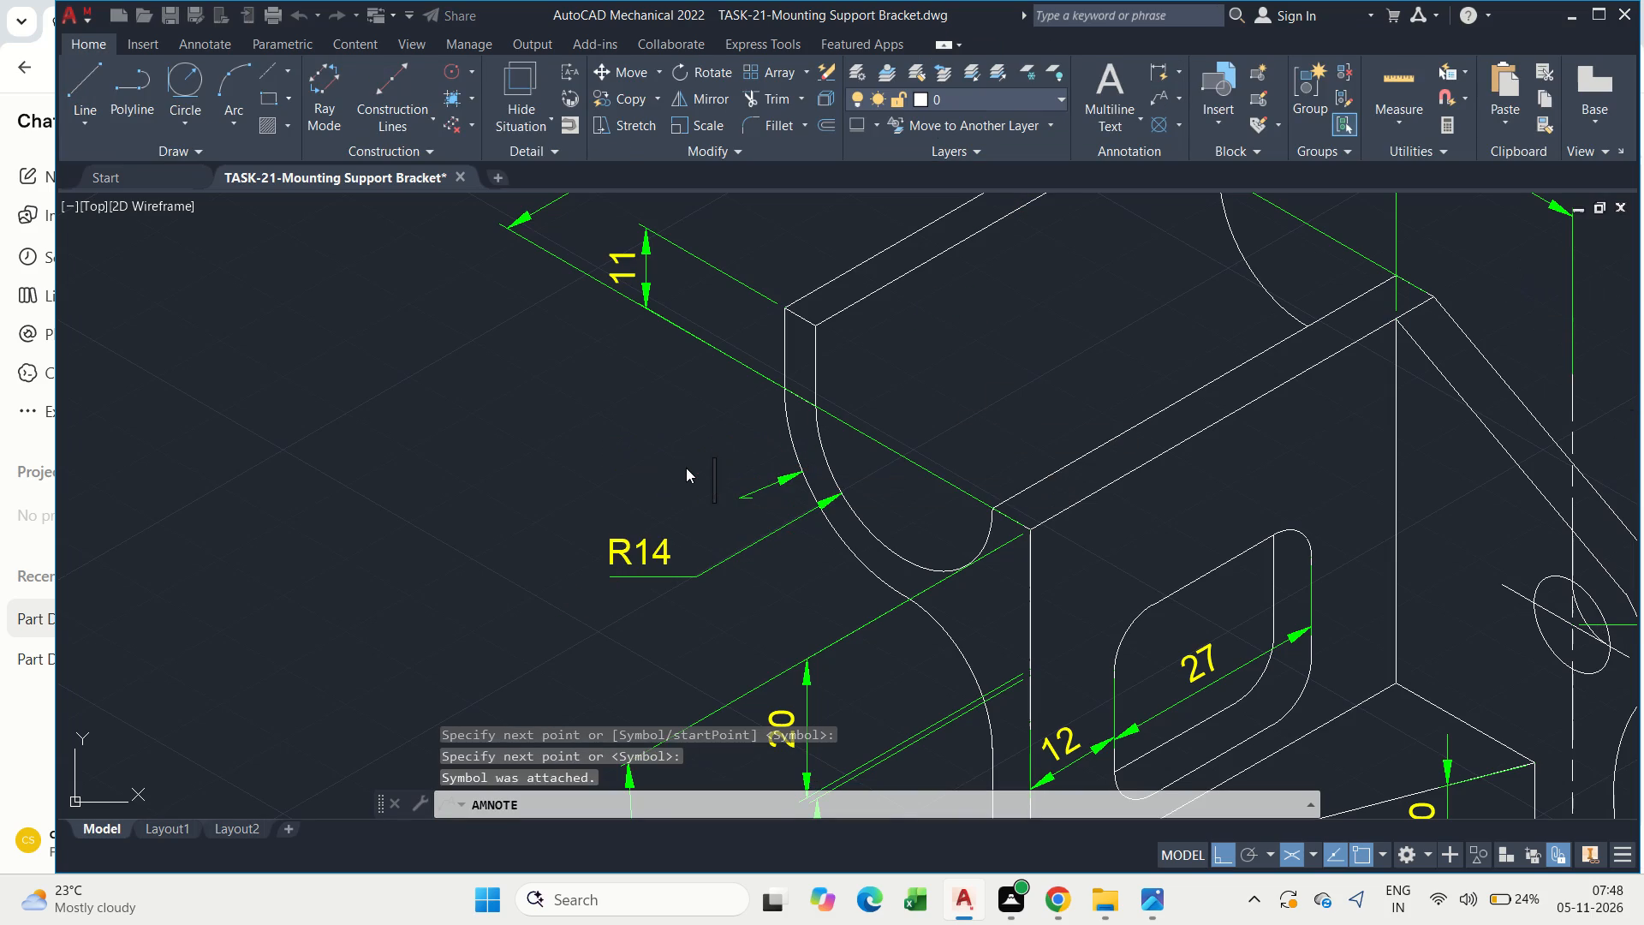
type("R19")
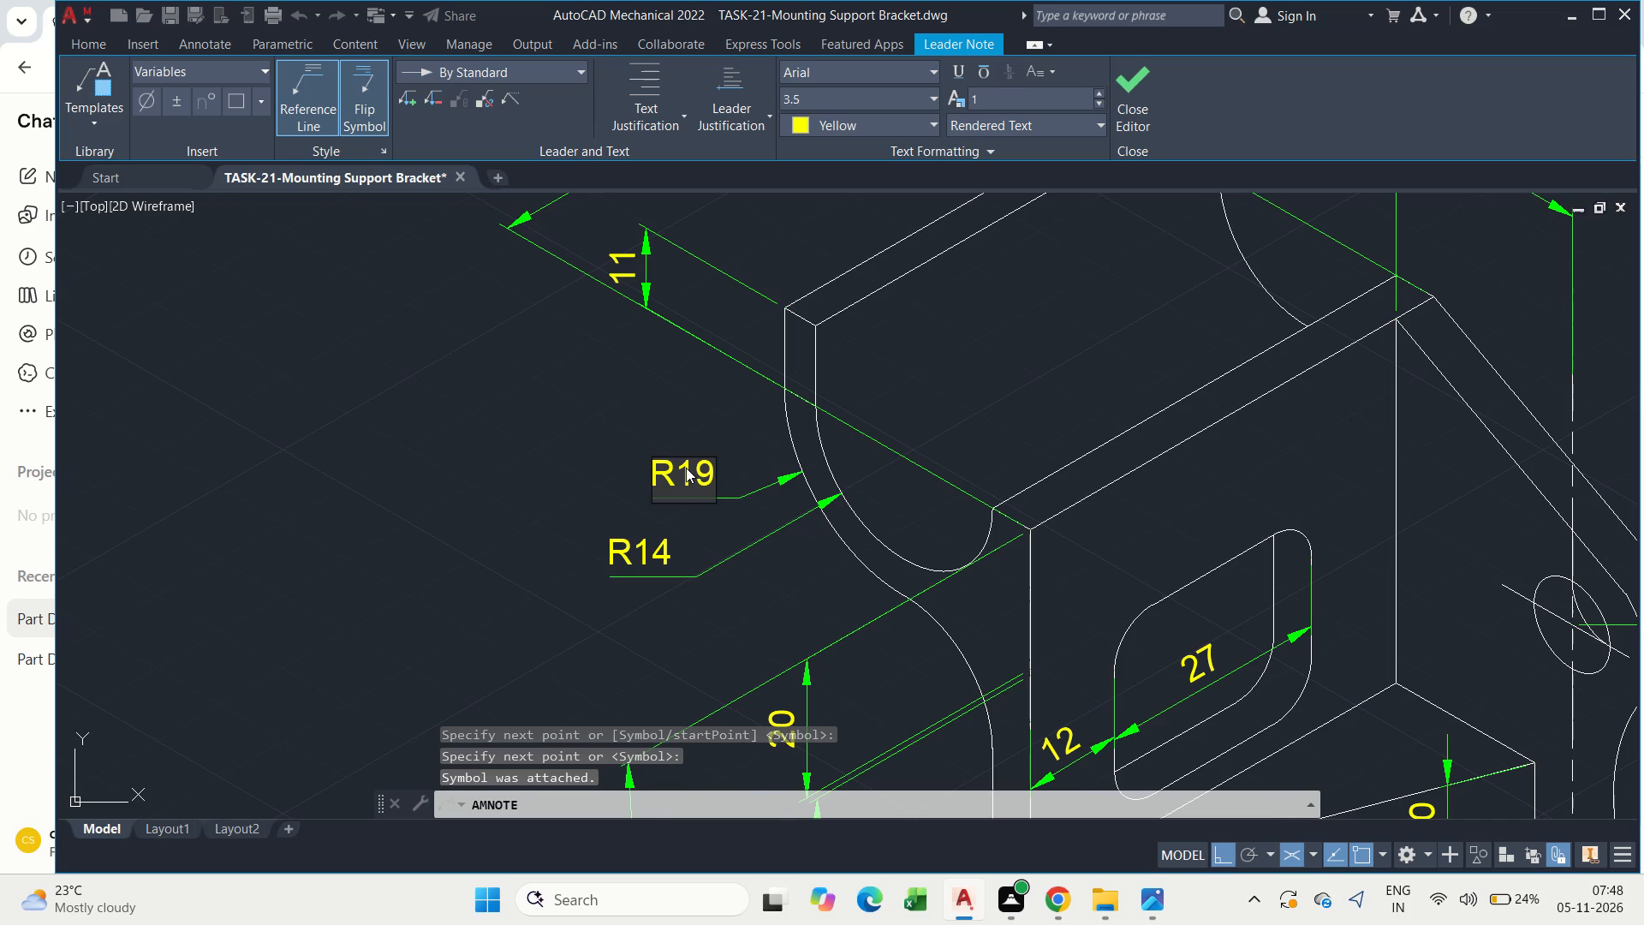
key("Return")
left_click(557, 488)
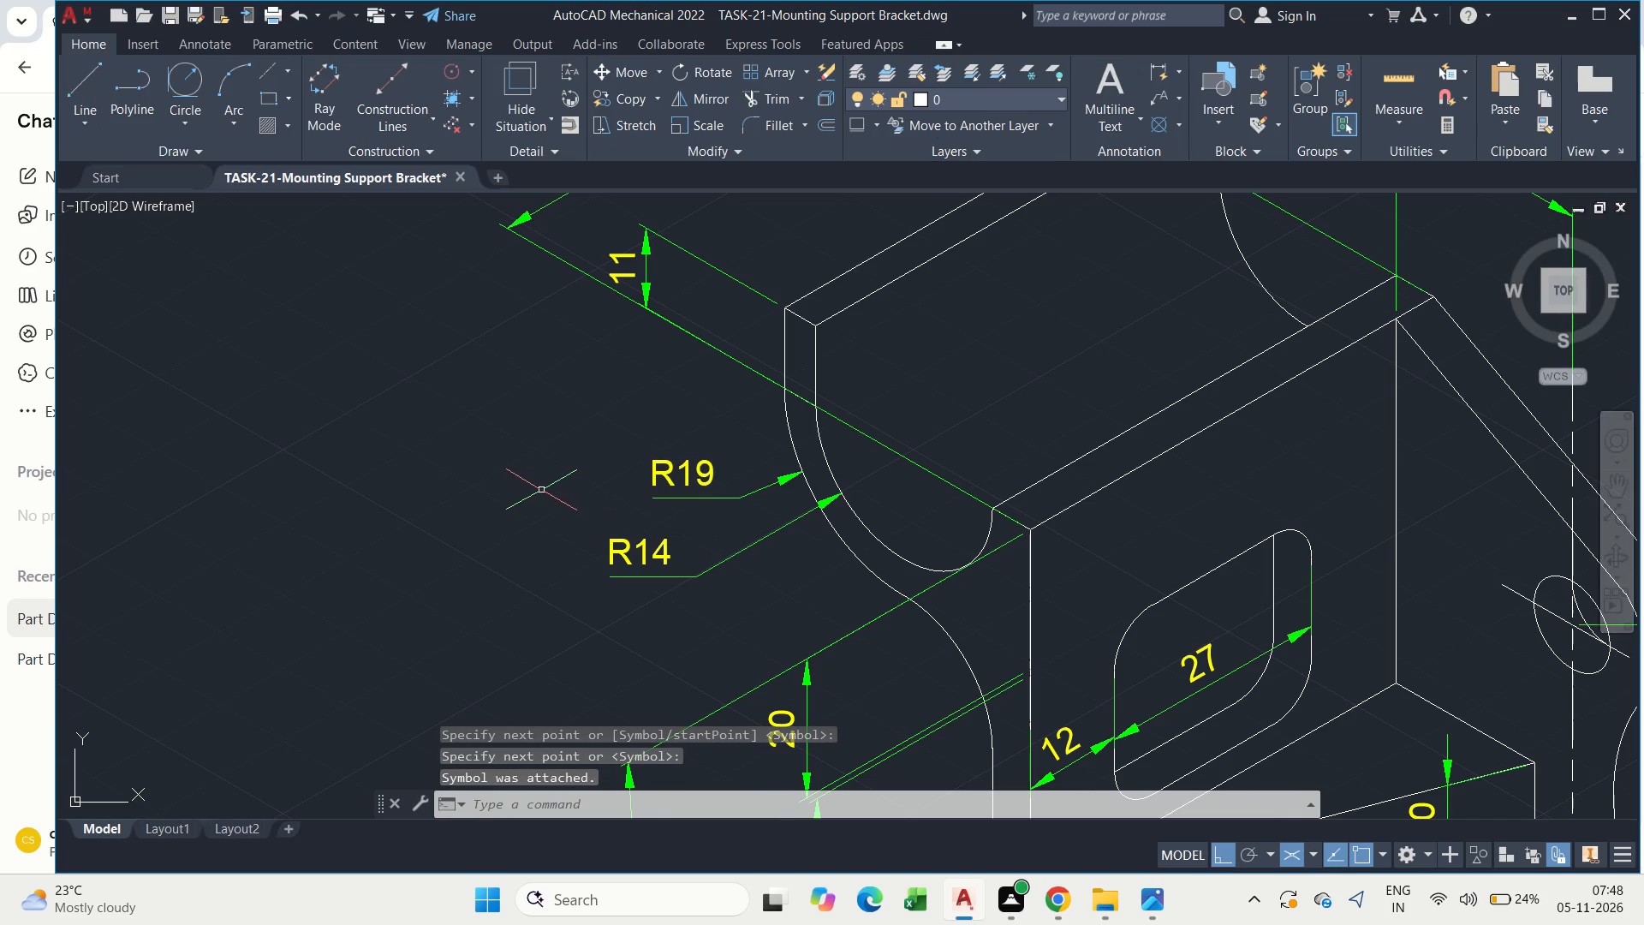
Add a Ø20 leader note pointing to the large hole in the lower part of the front plate.
middle_click_drag(593, 475, 556, 327)
scroll(556, 327, "down", 2)
middle_click_drag(690, 599, 587, 414)
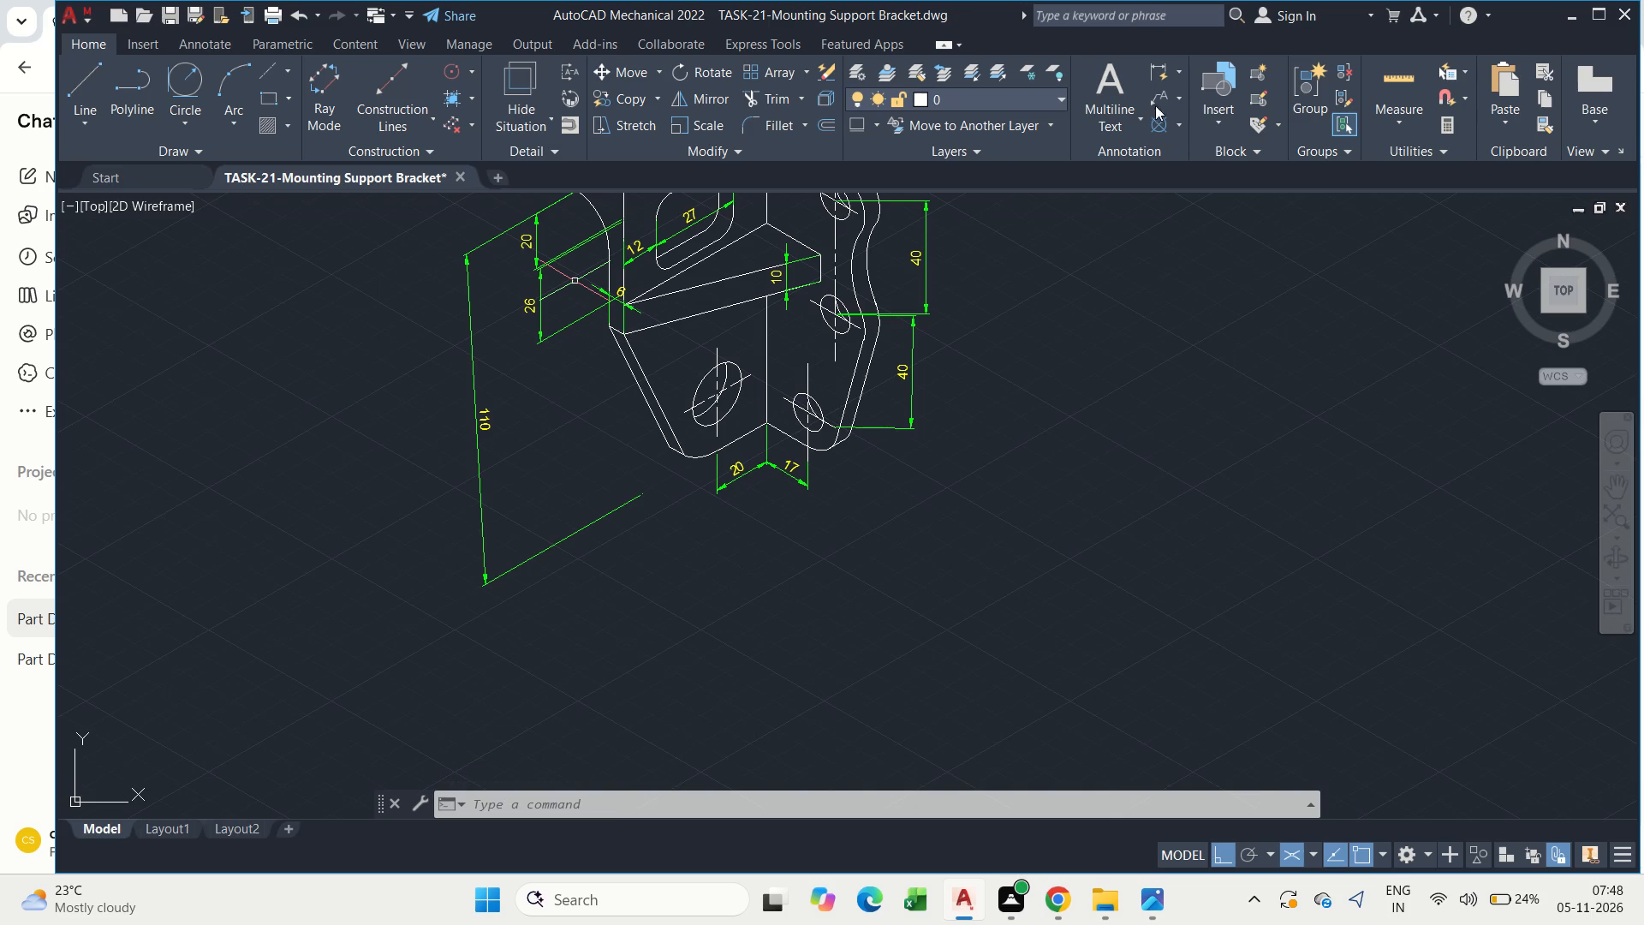
left_click(1149, 99)
scroll(746, 439, "up", 2)
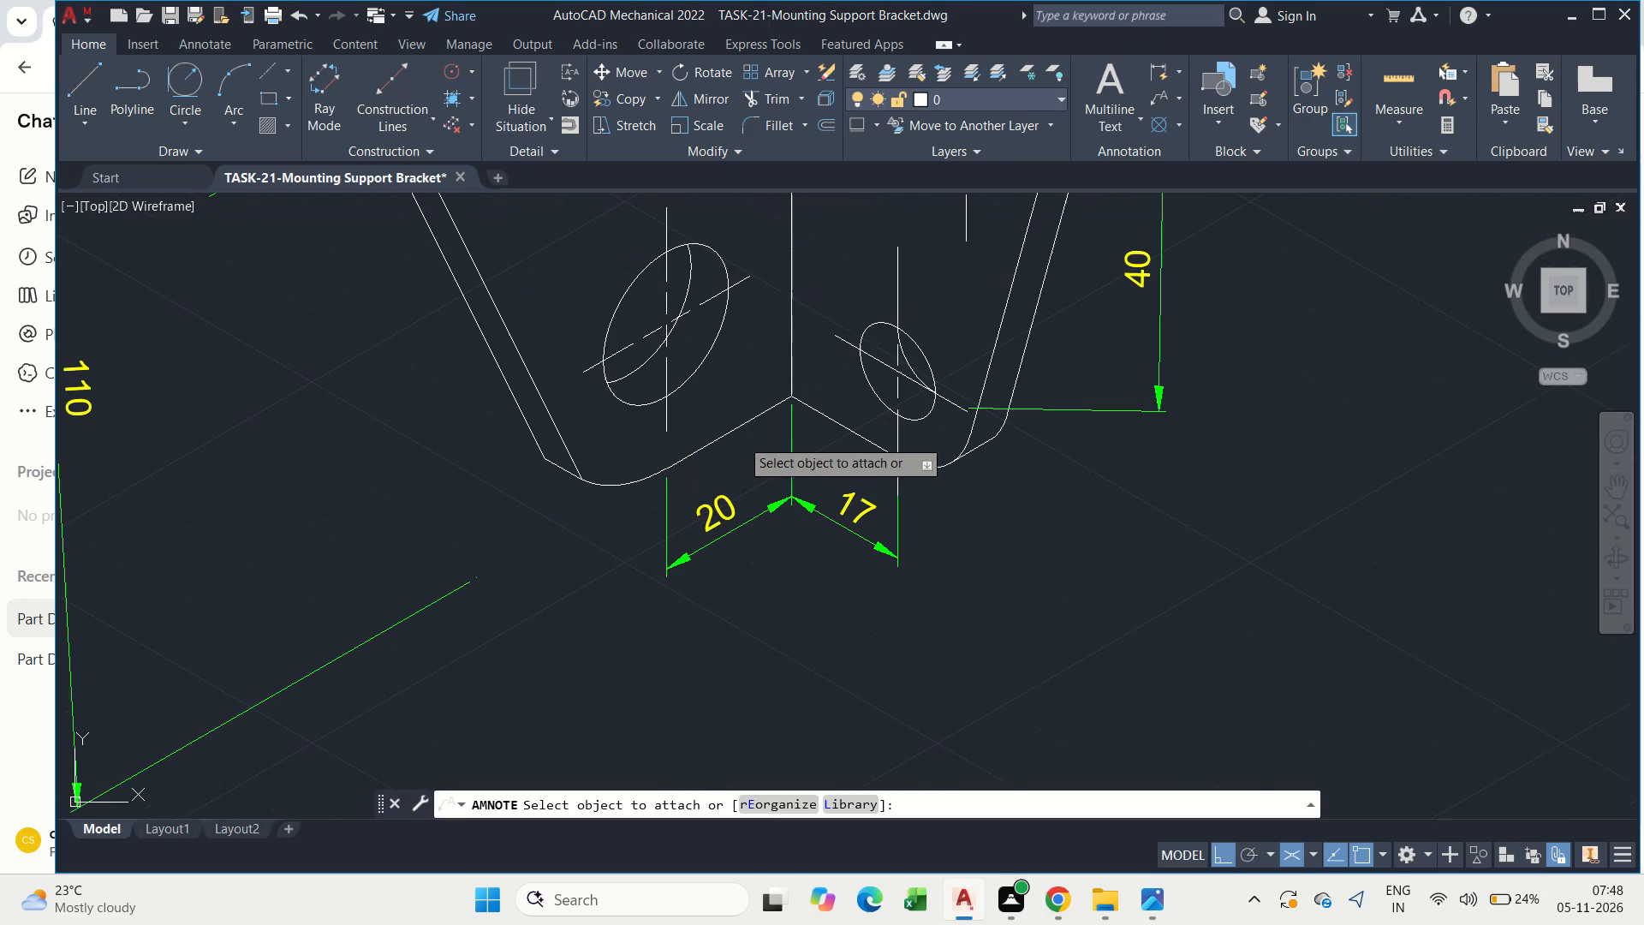
left_click(621, 403)
left_click(439, 497)
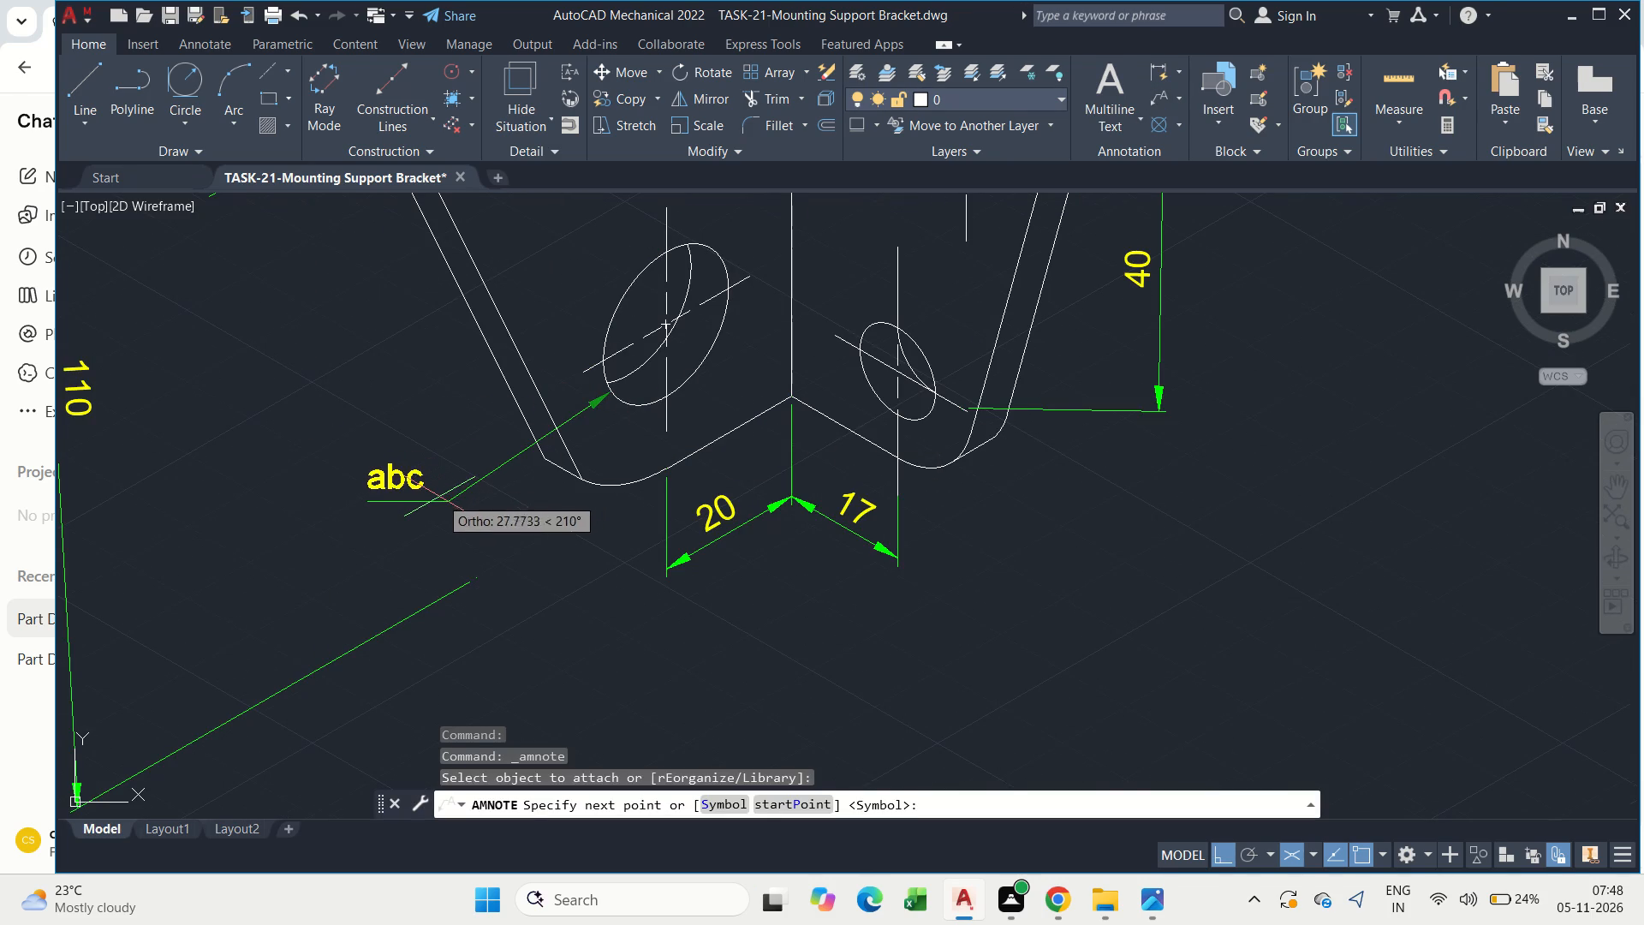
key("space")
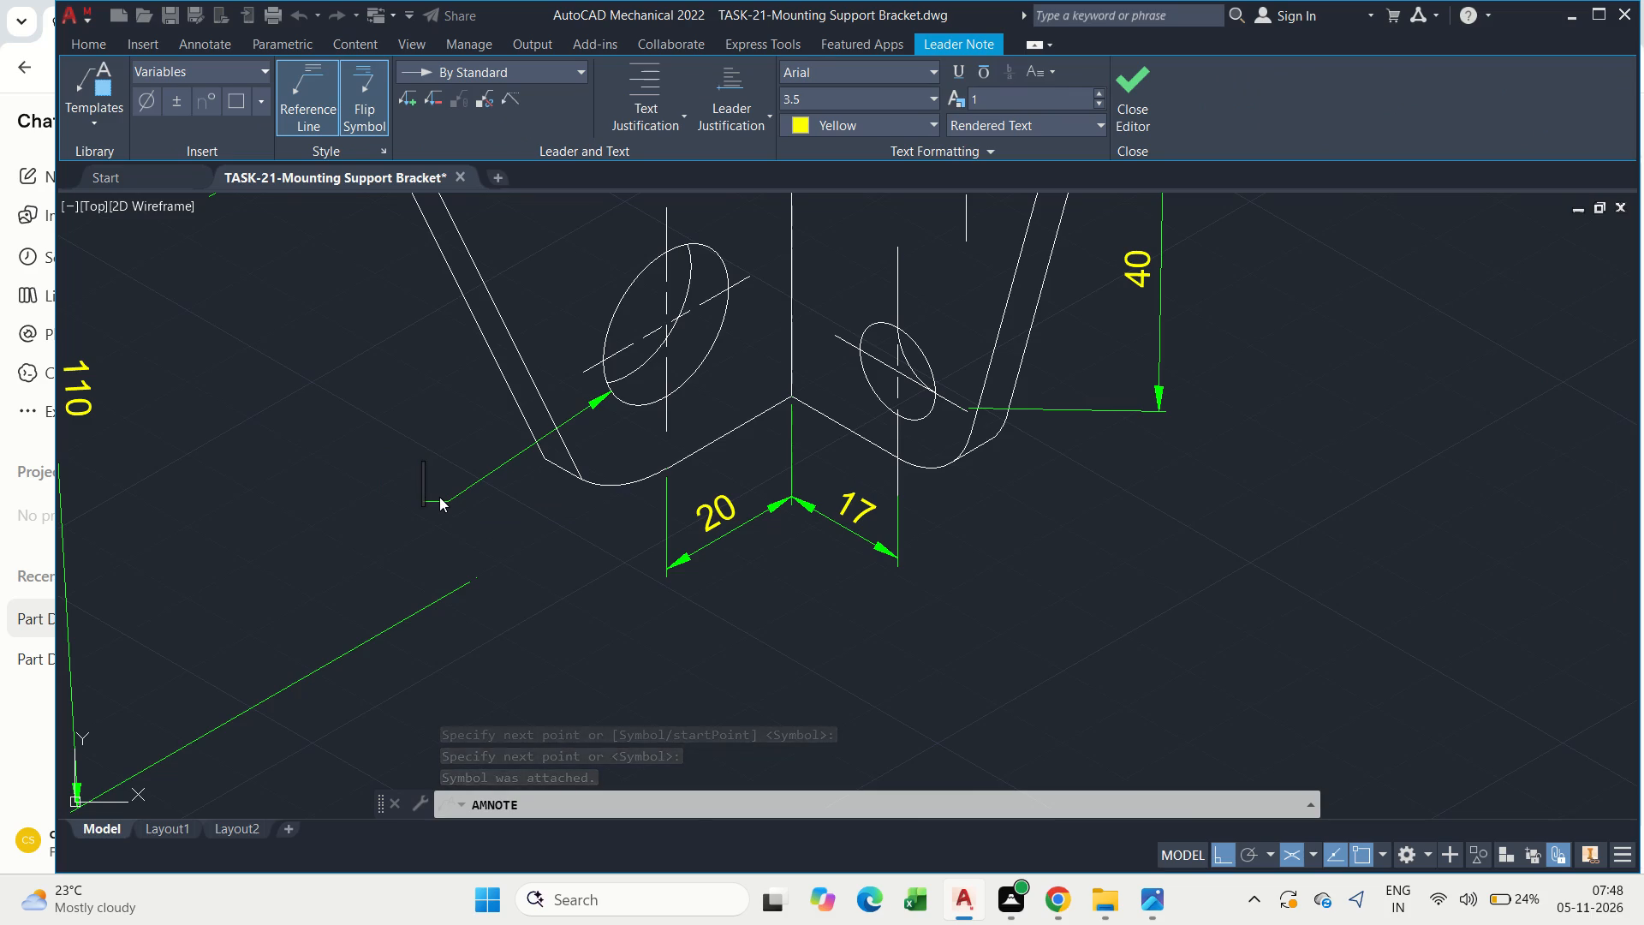
type("%%c")
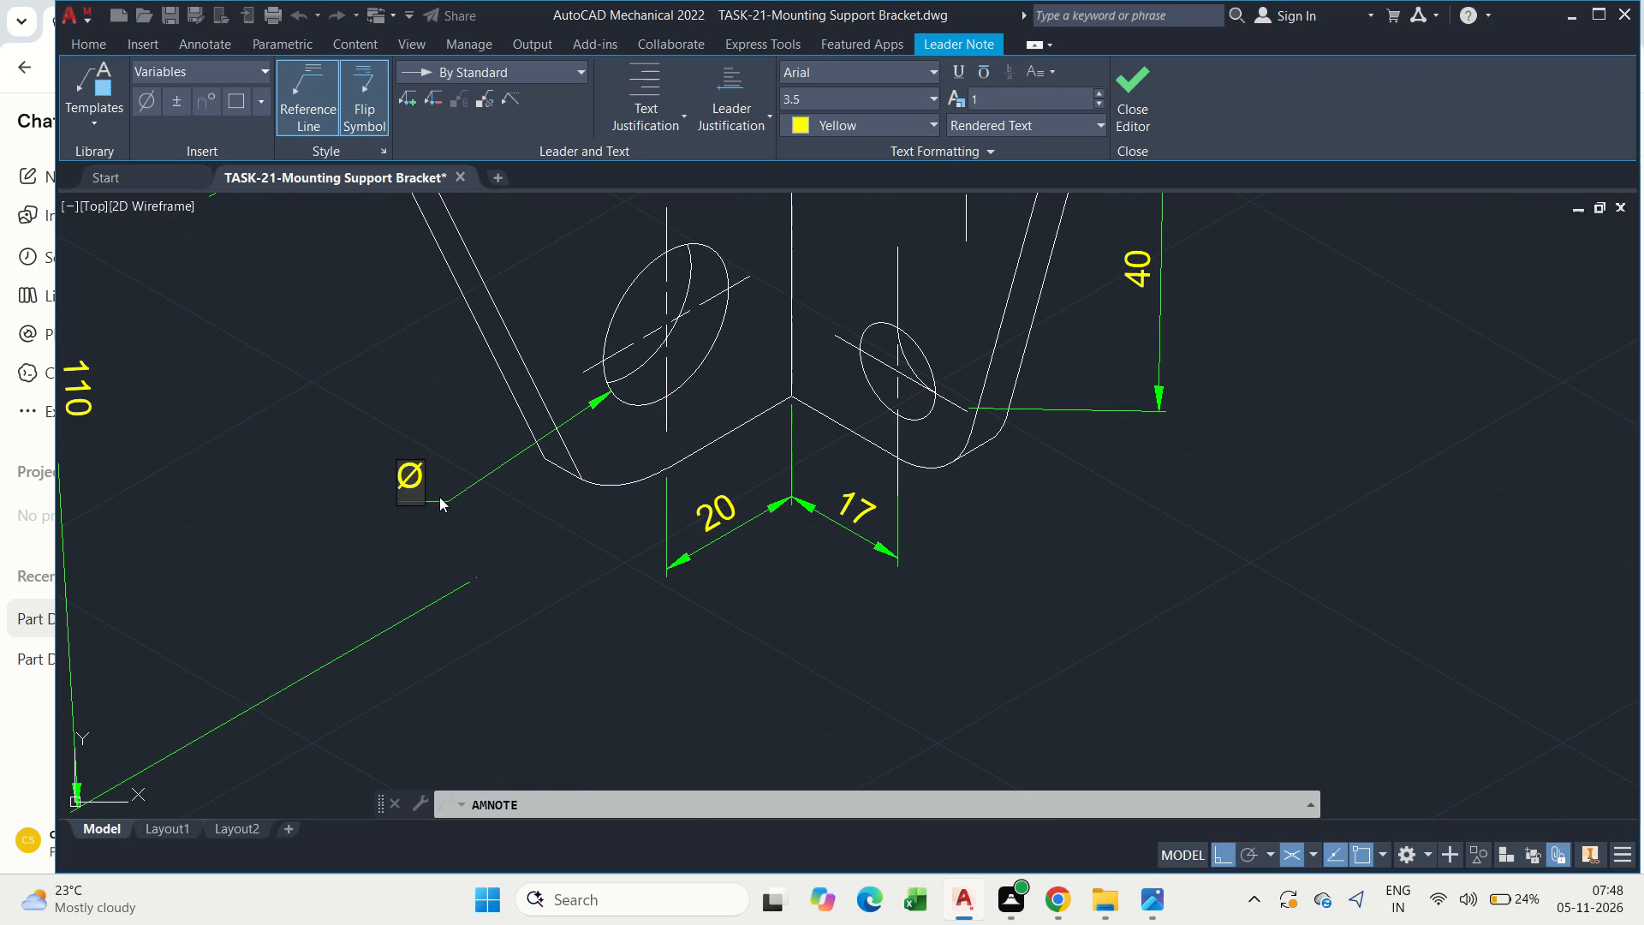
type("20")
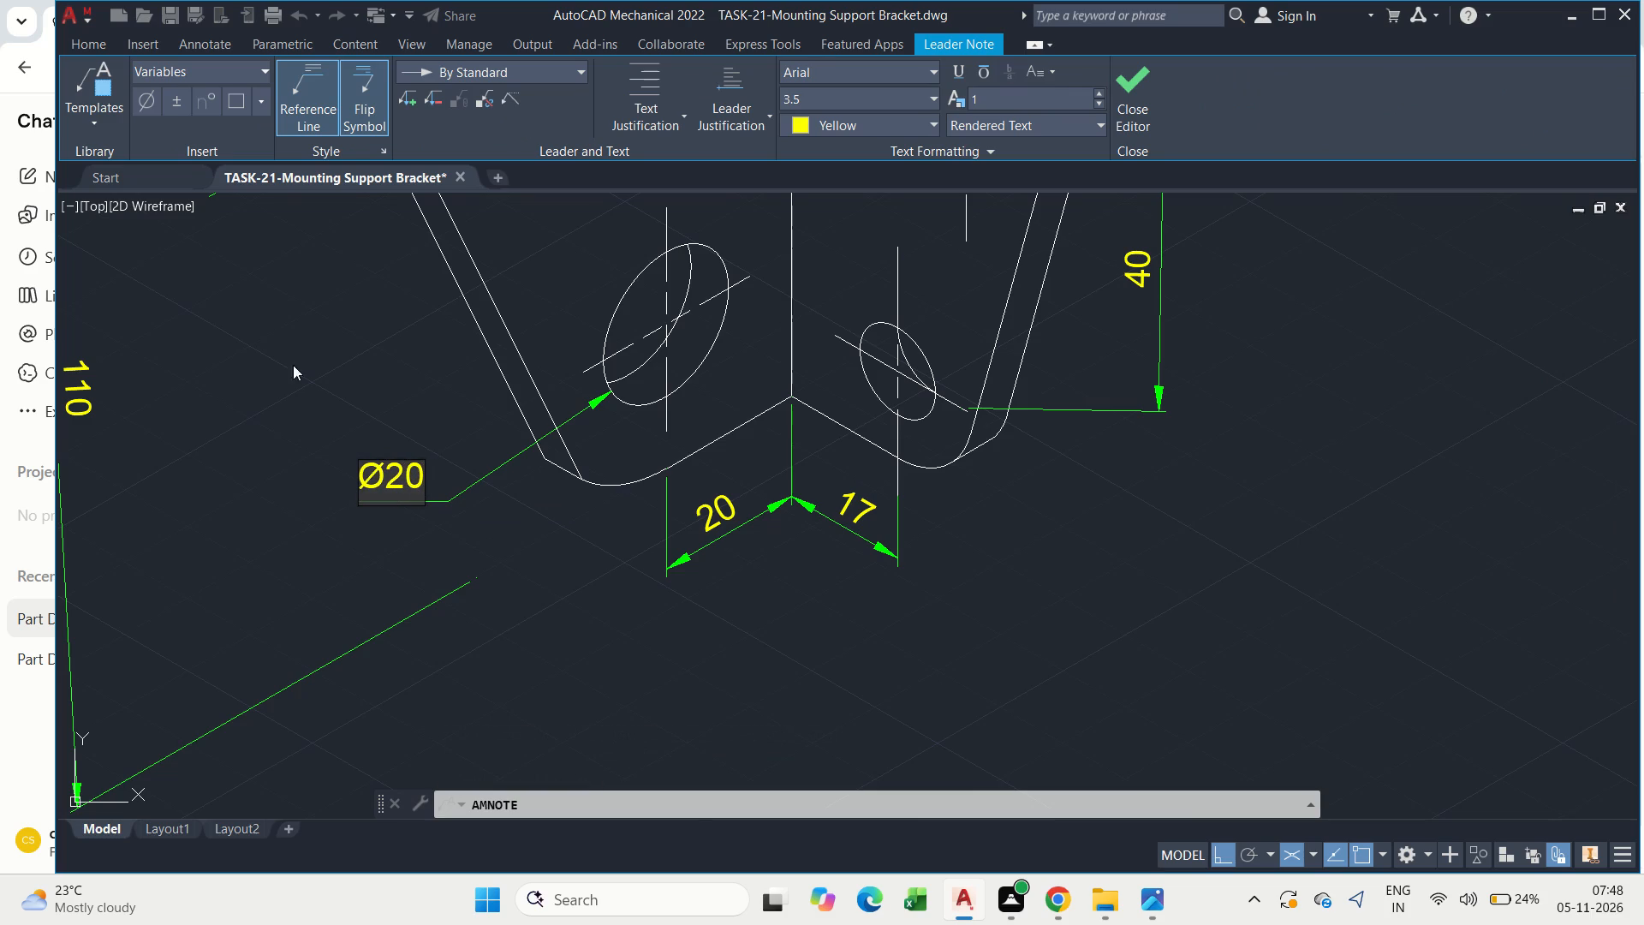
left_click(489, 533)
key("Escape")
key("Escape")
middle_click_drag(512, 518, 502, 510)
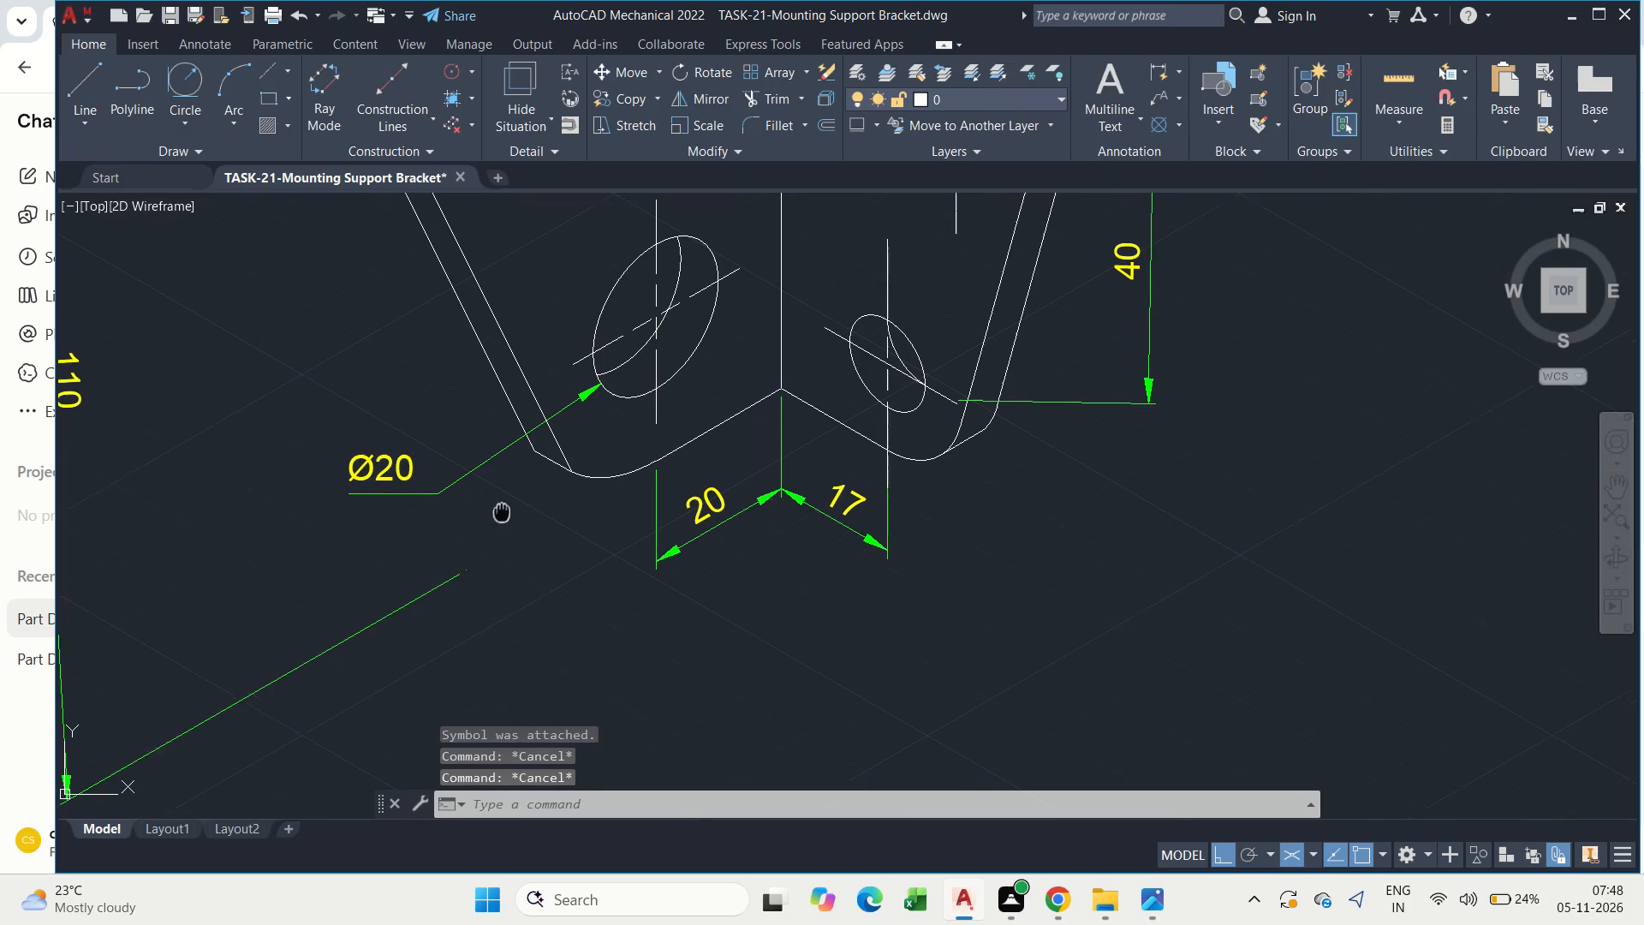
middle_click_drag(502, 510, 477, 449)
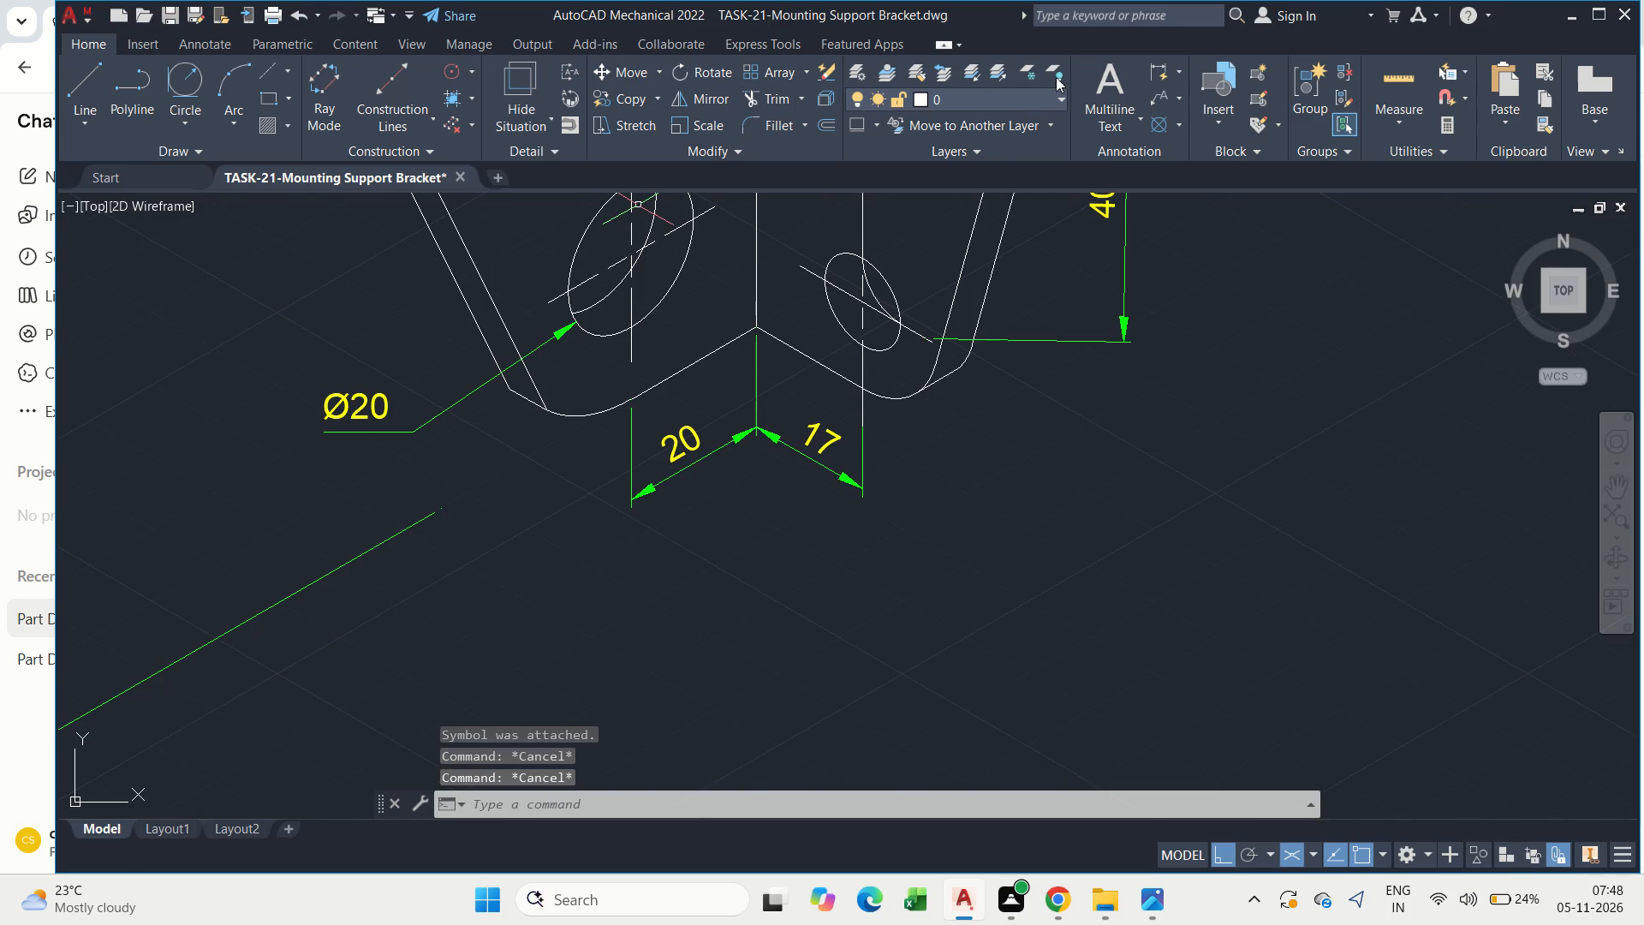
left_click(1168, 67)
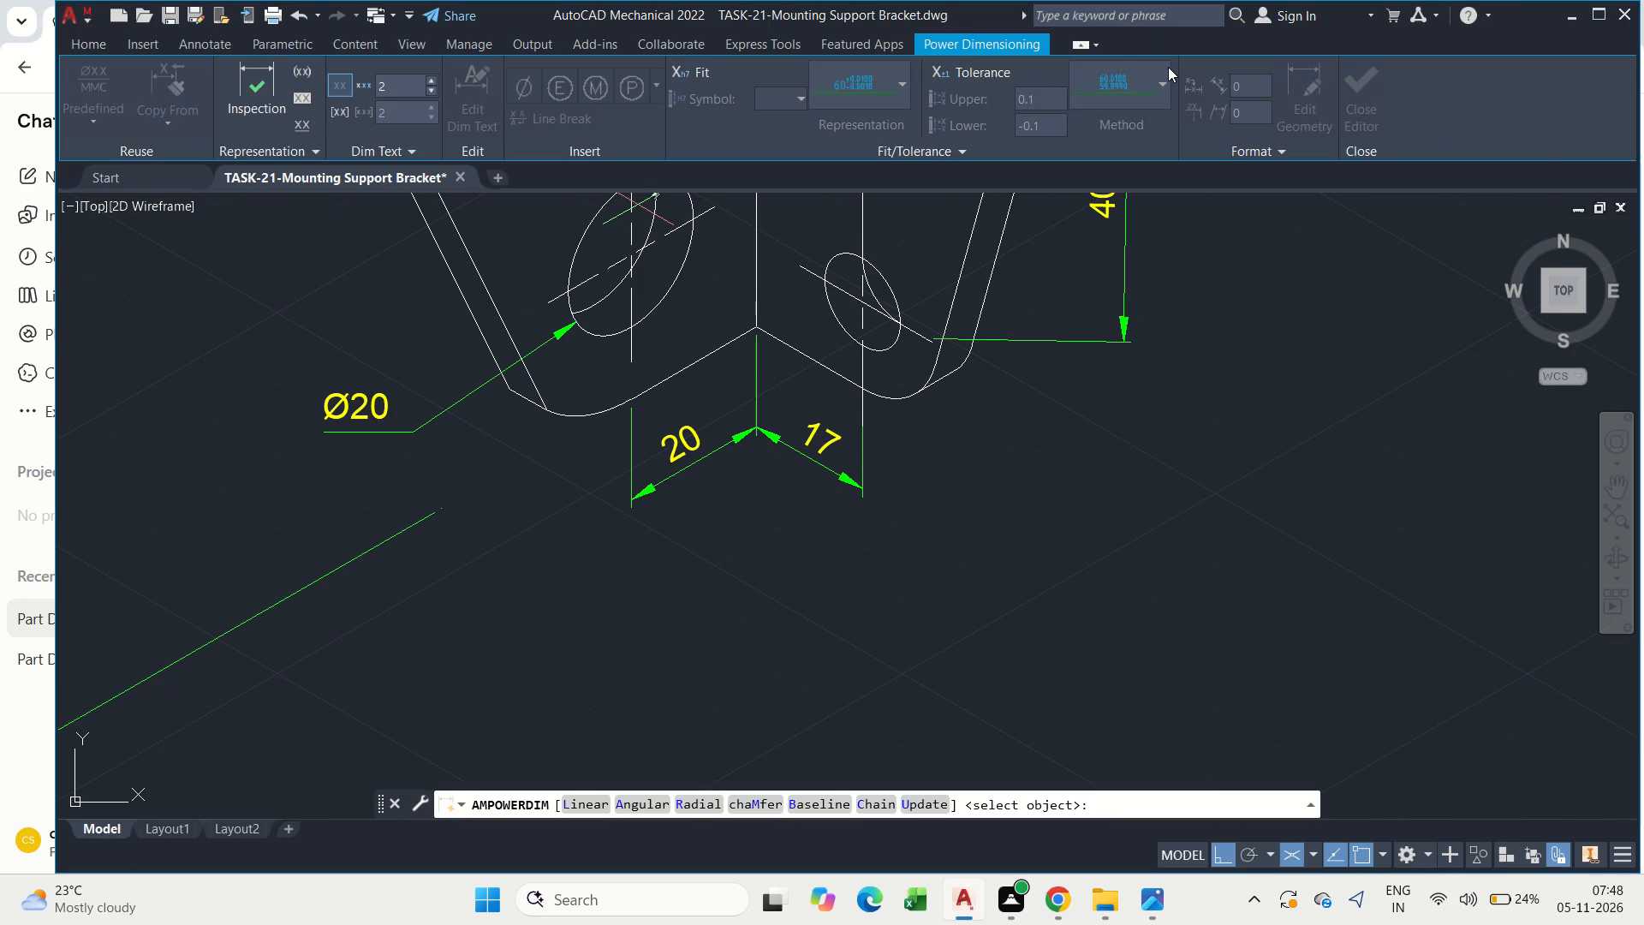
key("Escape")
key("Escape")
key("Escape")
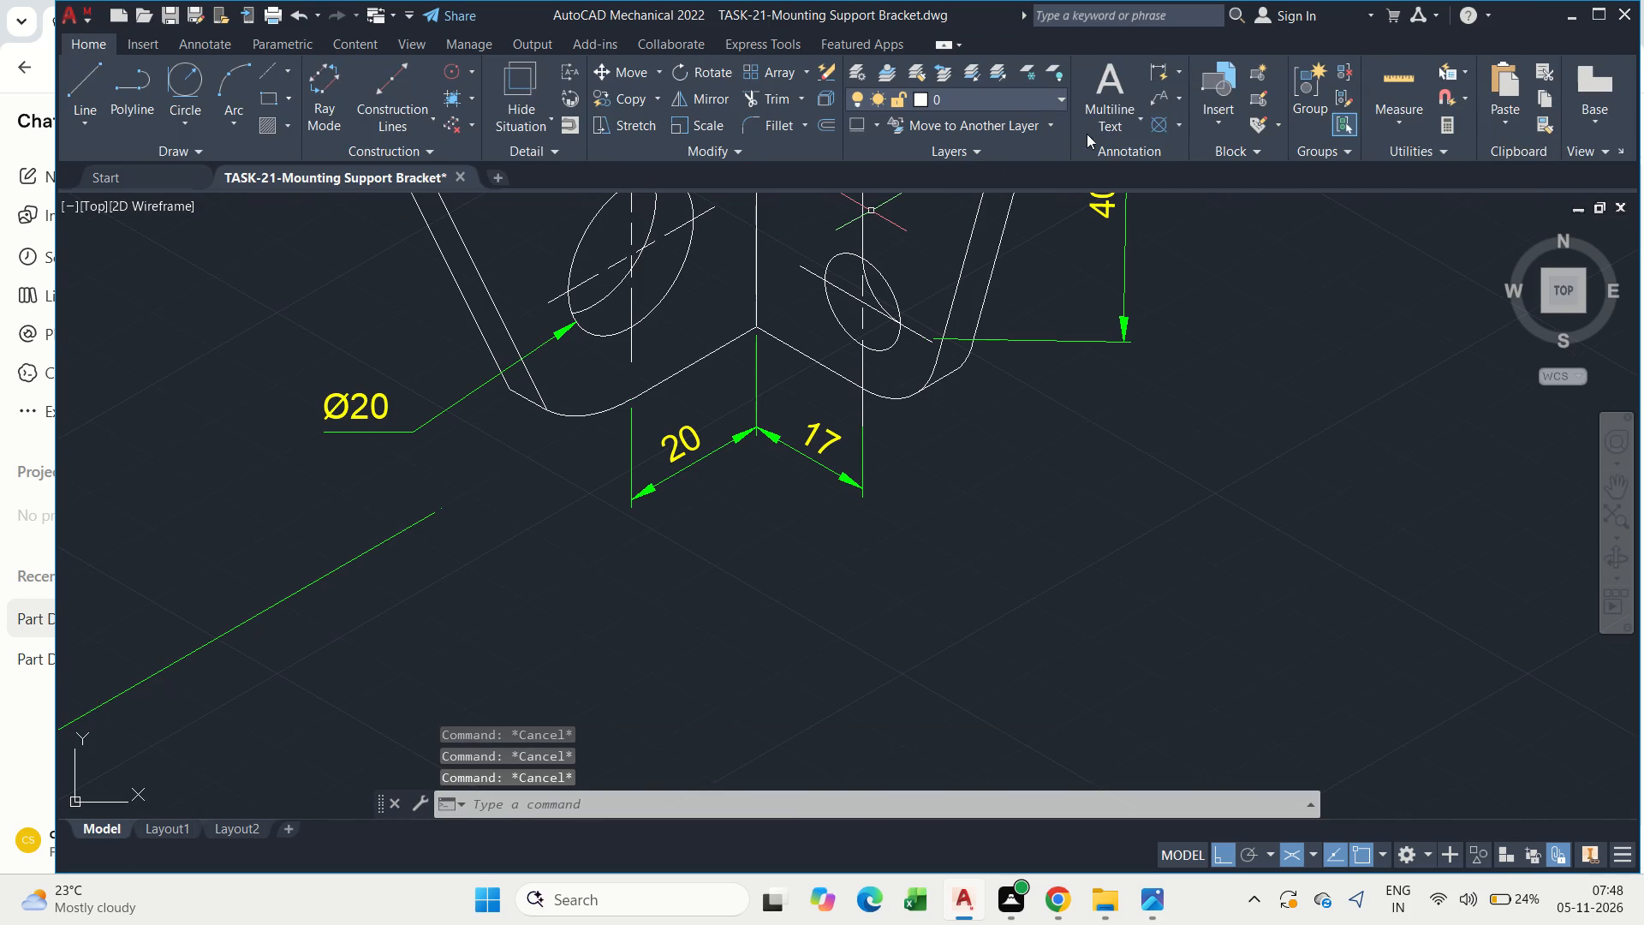
Add an R20 leader note pointing to the rounded bottom corner of the plate with the large hole.
left_click(1158, 98)
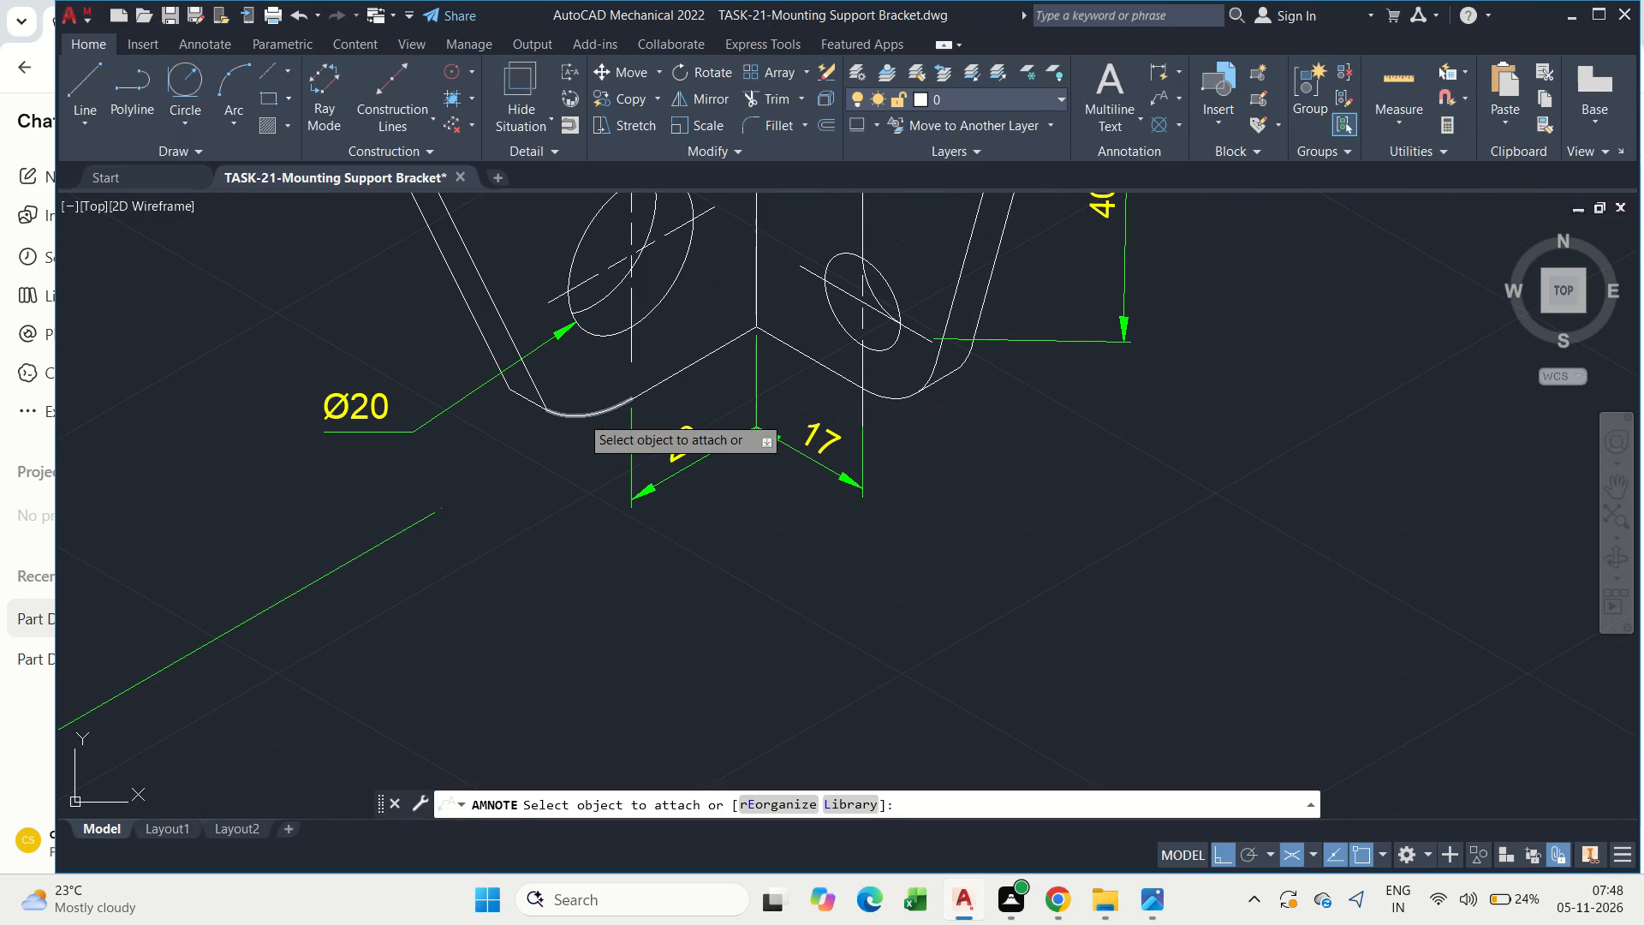
left_click(577, 415)
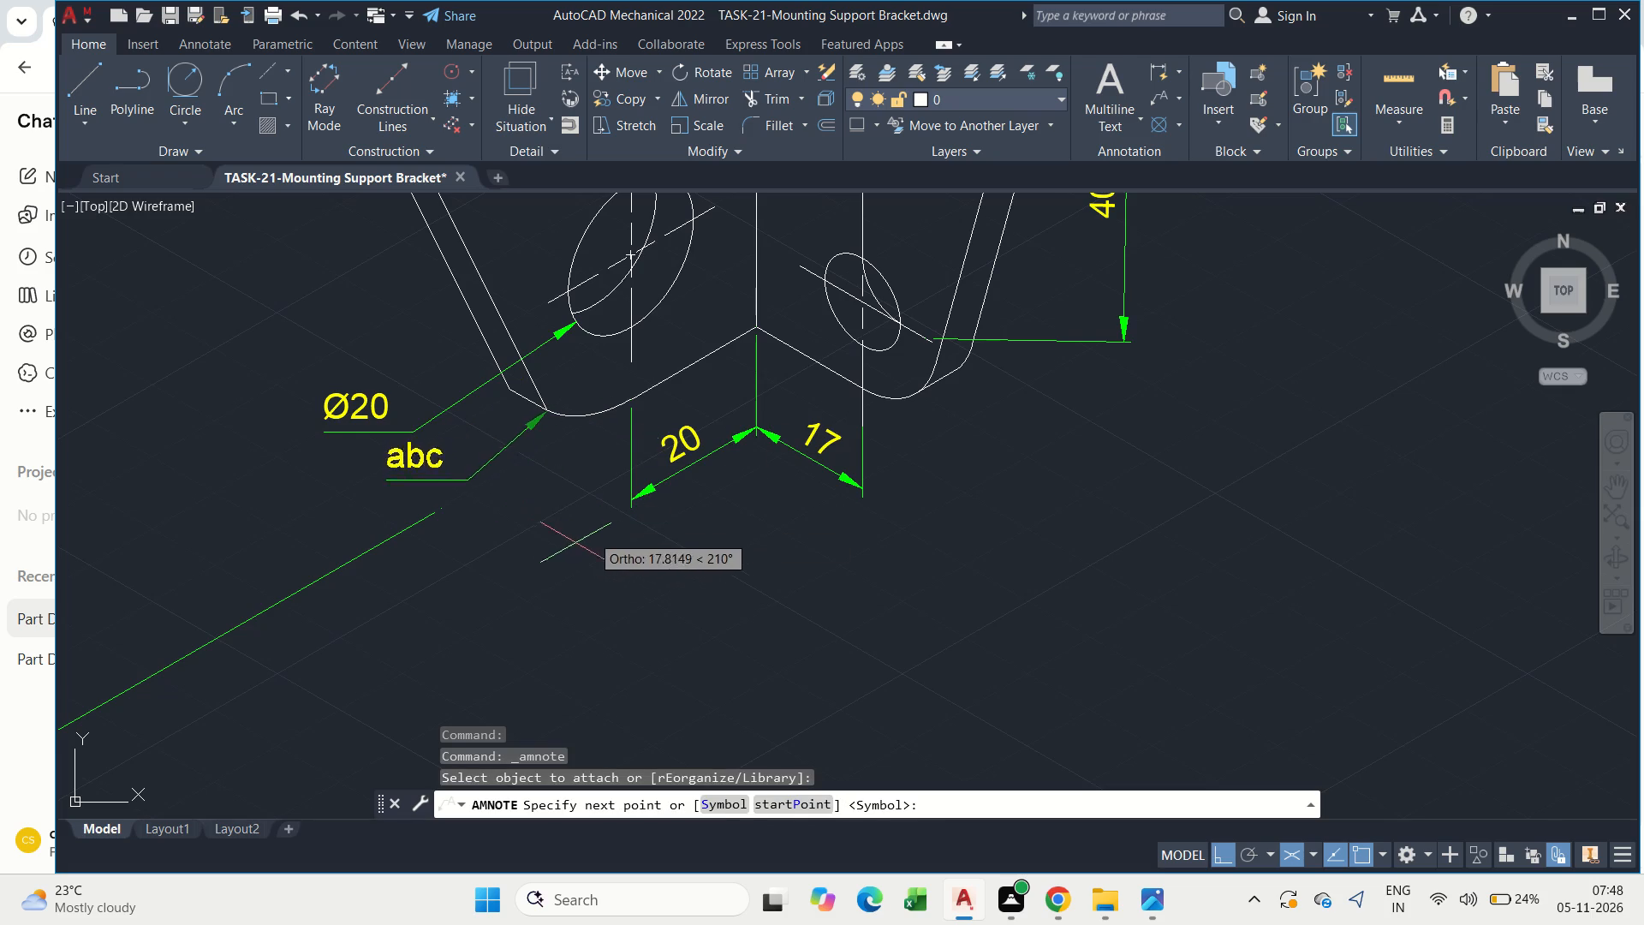
left_click(557, 543)
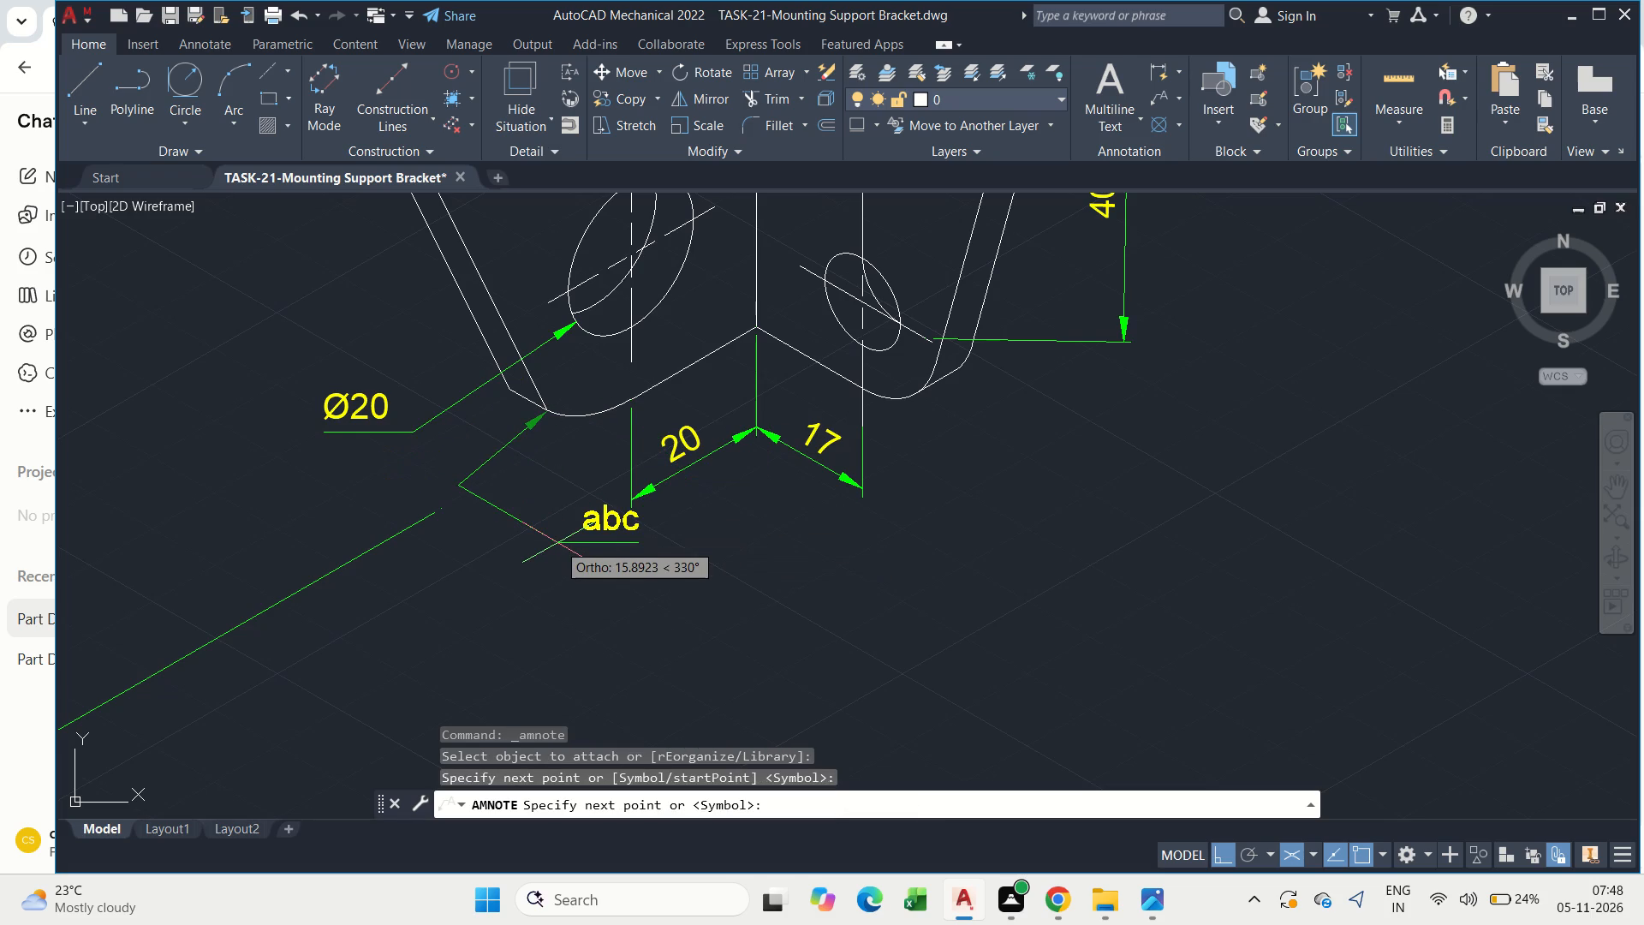
key("space")
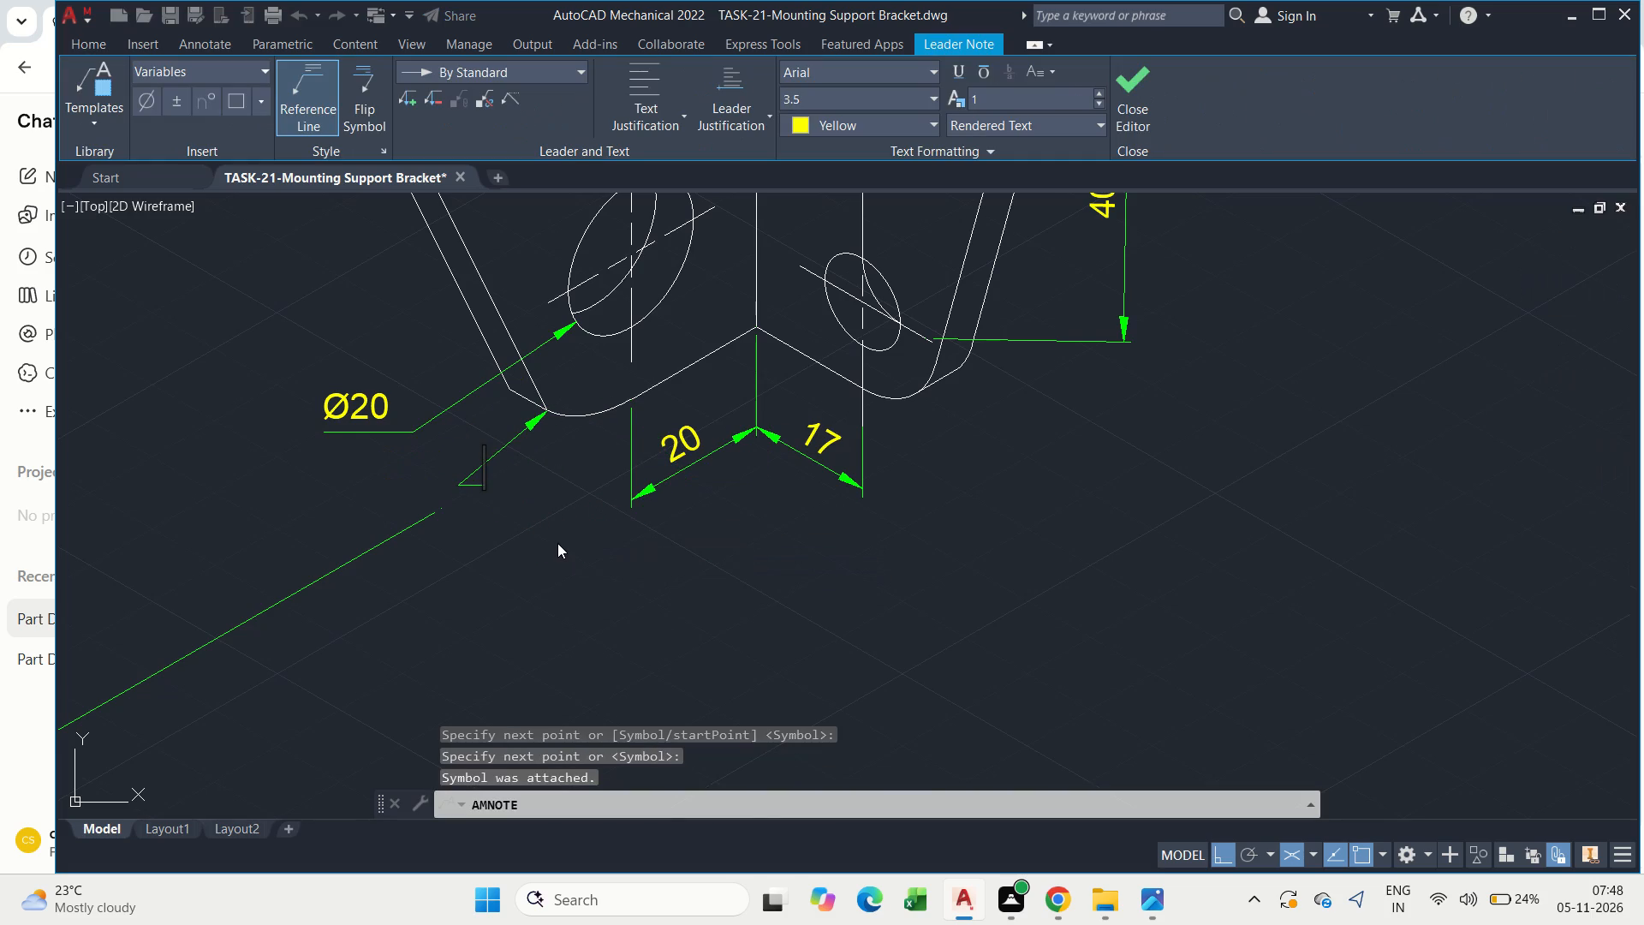
type("R20")
left_click(551, 594)
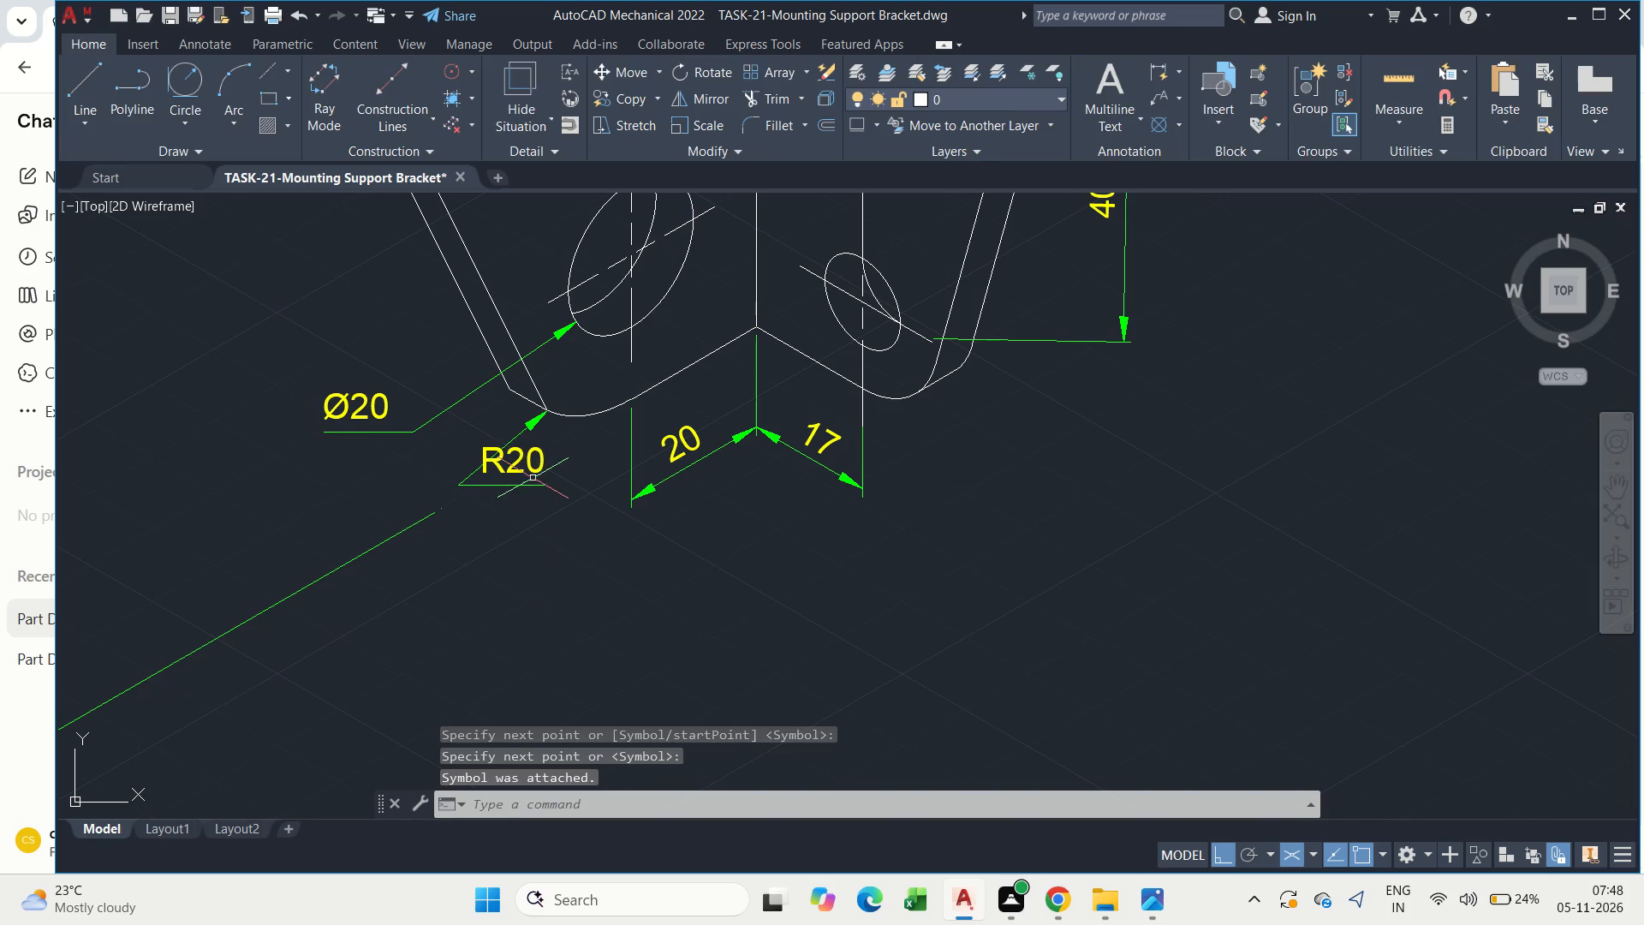
key("Escape")
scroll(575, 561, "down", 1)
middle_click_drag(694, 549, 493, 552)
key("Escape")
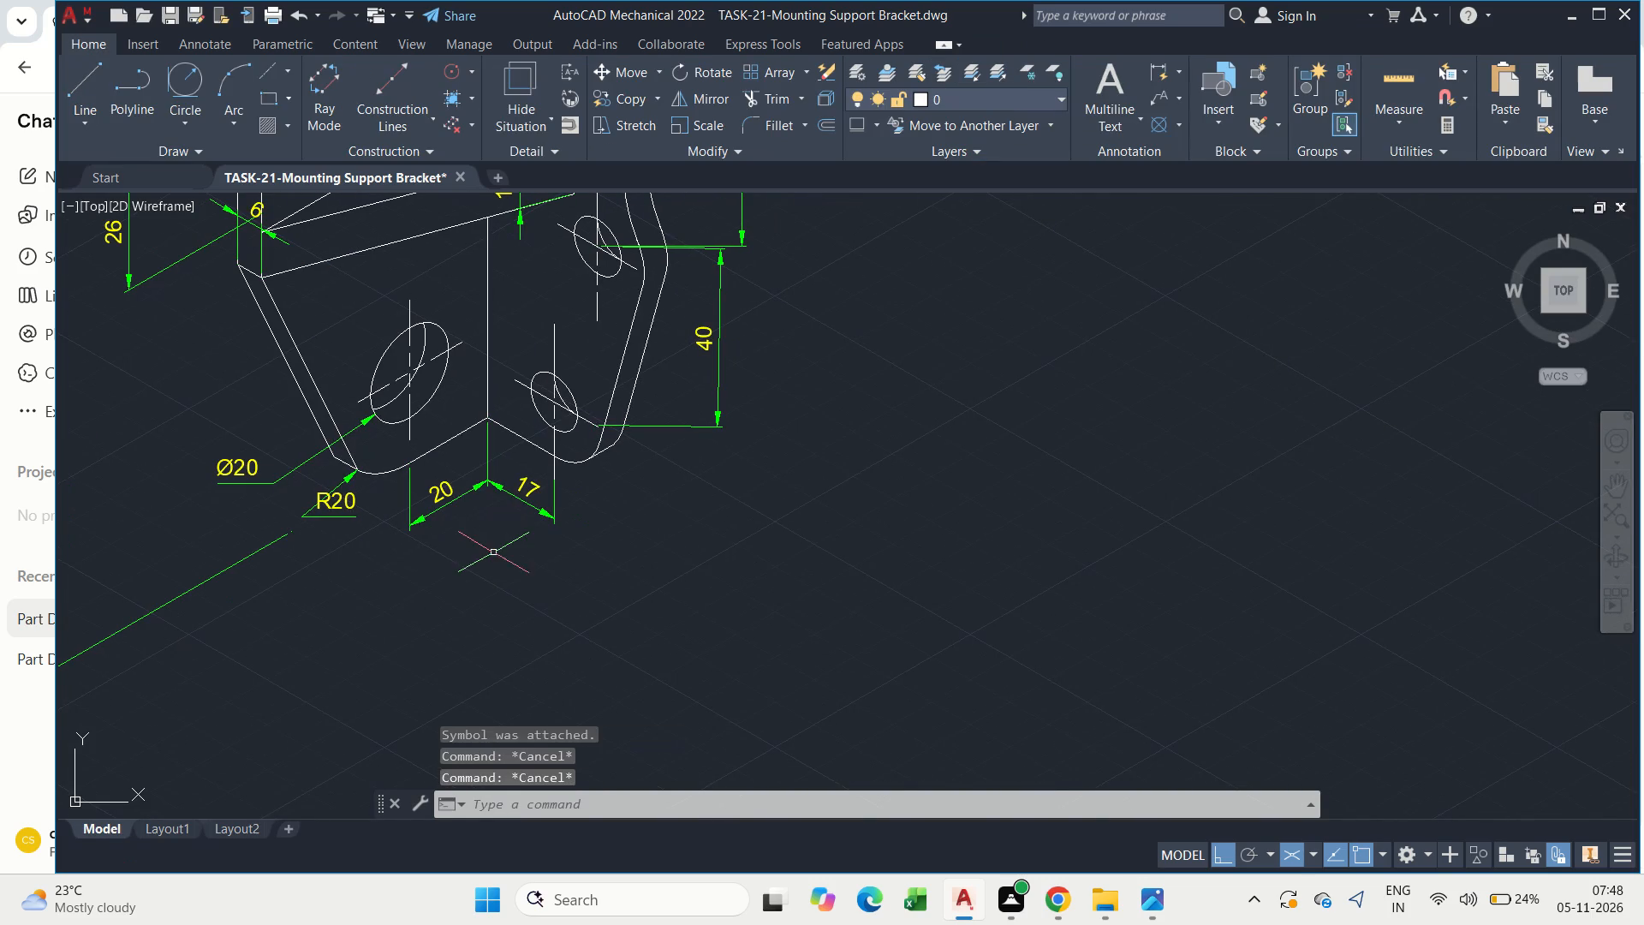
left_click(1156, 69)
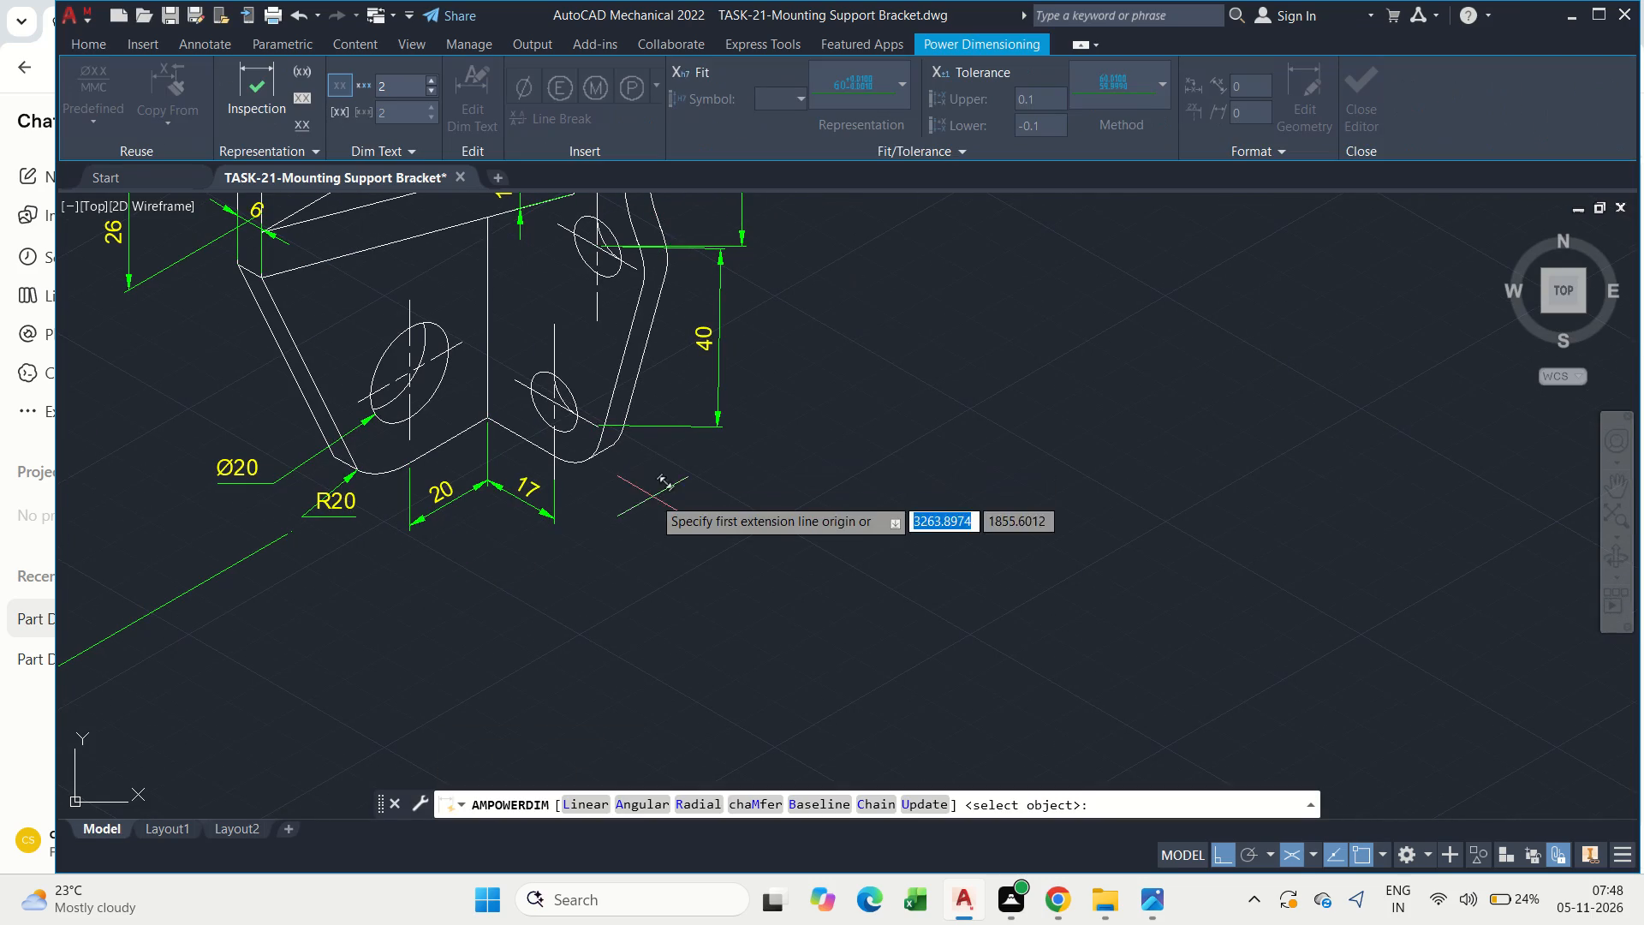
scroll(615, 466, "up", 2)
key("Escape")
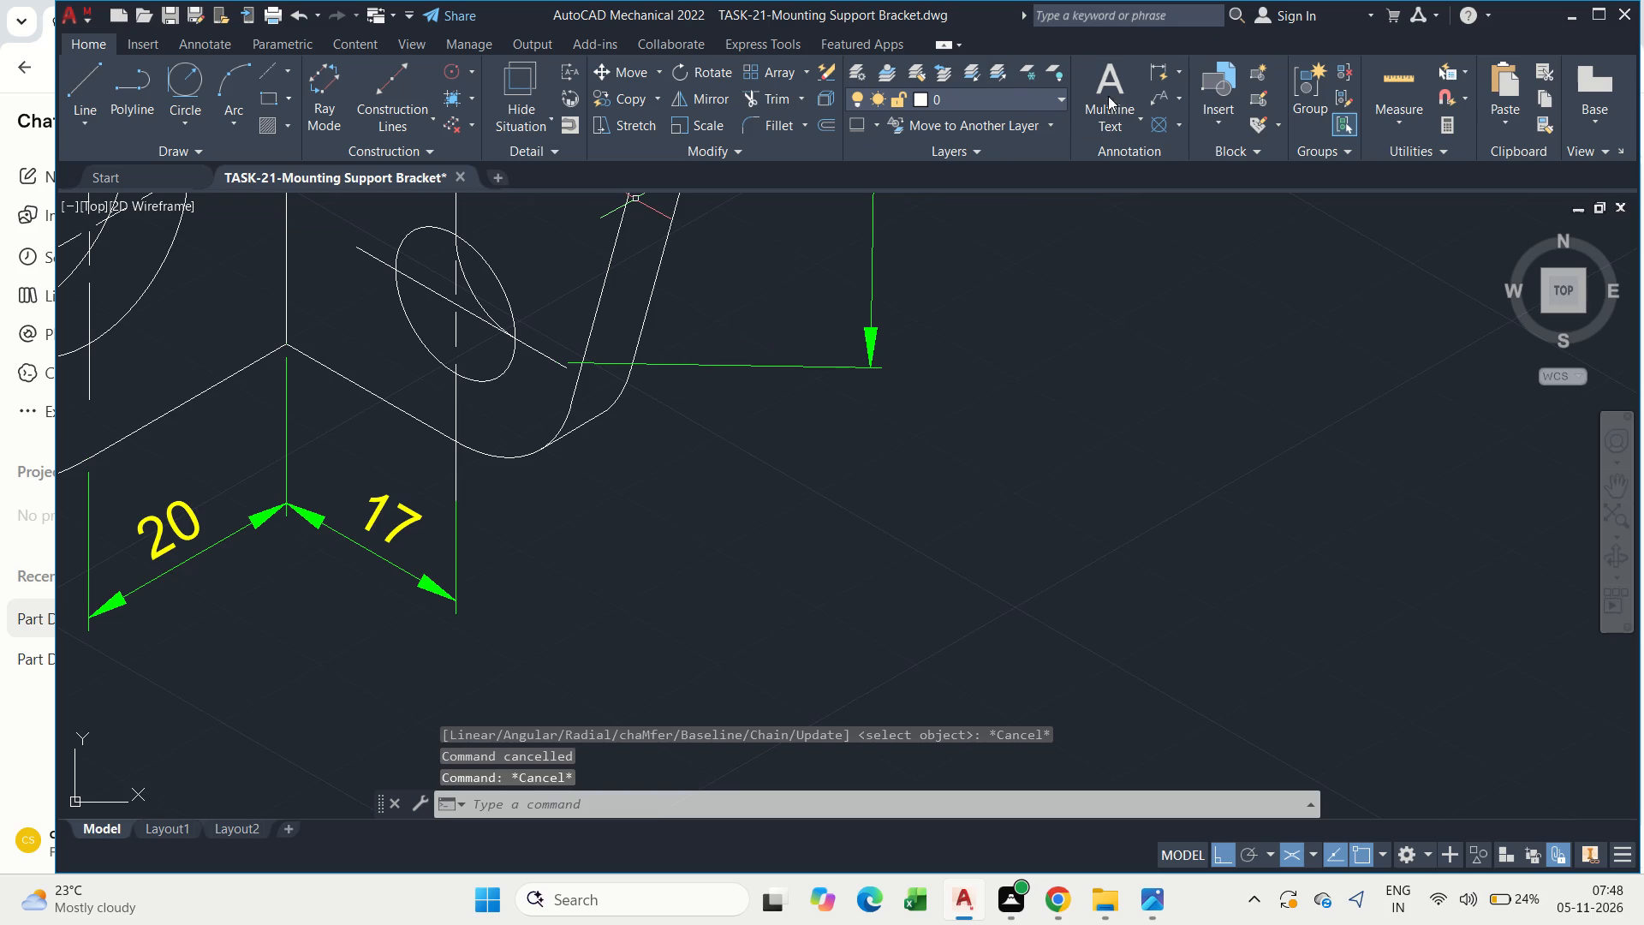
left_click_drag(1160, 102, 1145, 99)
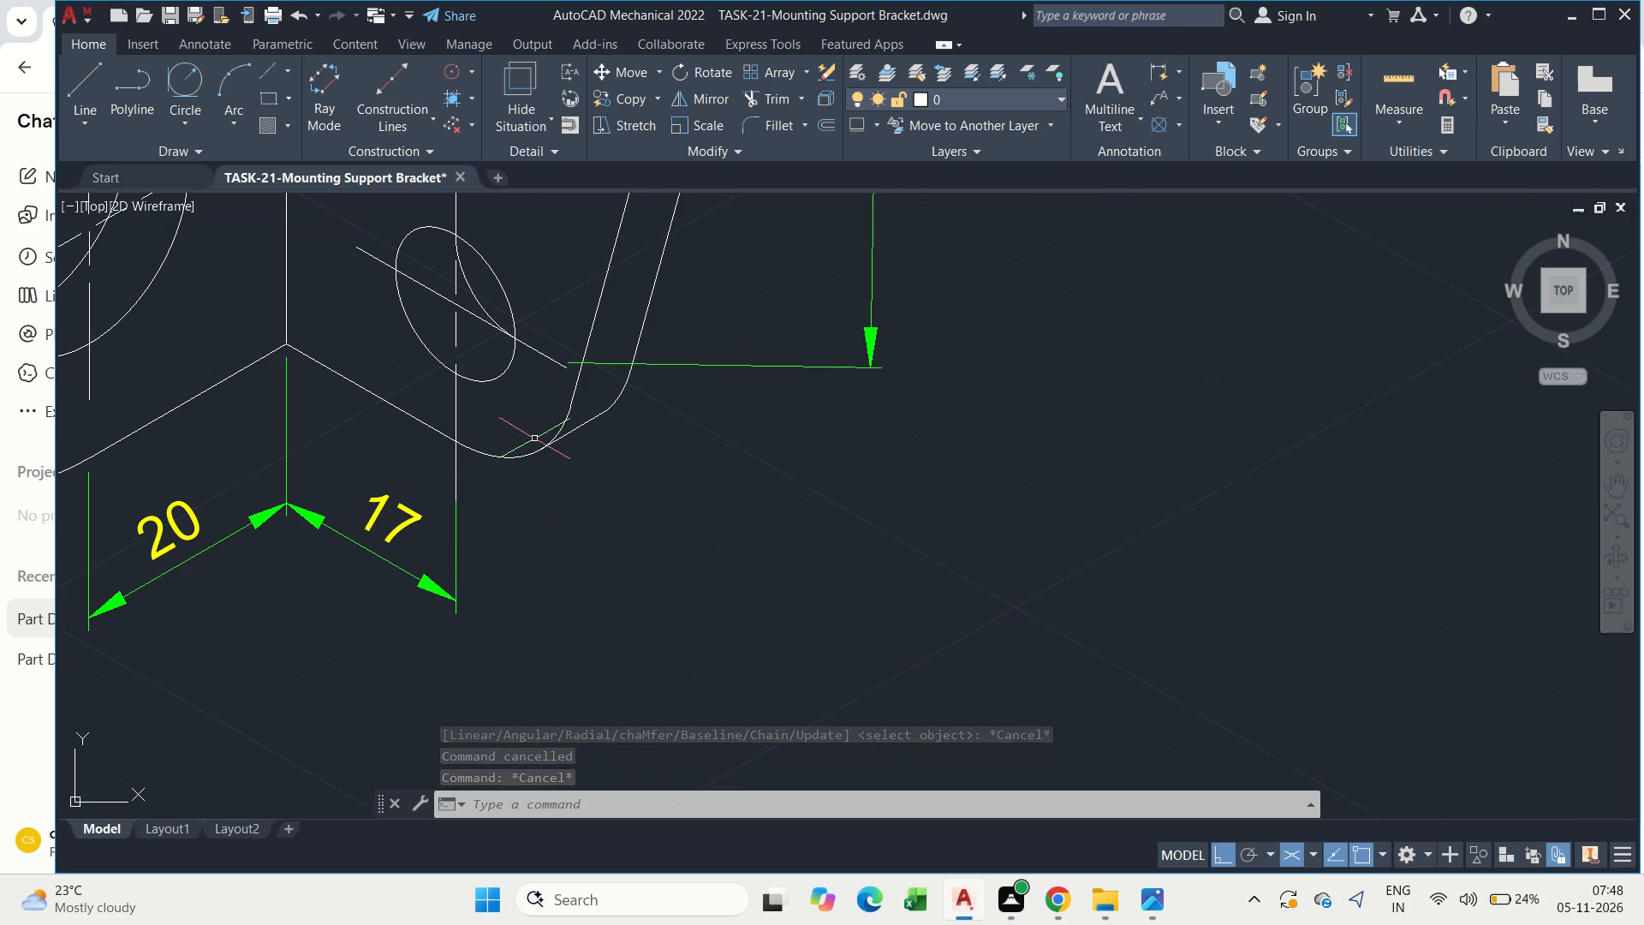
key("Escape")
Add an R12 leader note pointing to the rounded bottom corner of the side plate with the small holes.
left_click(1154, 94)
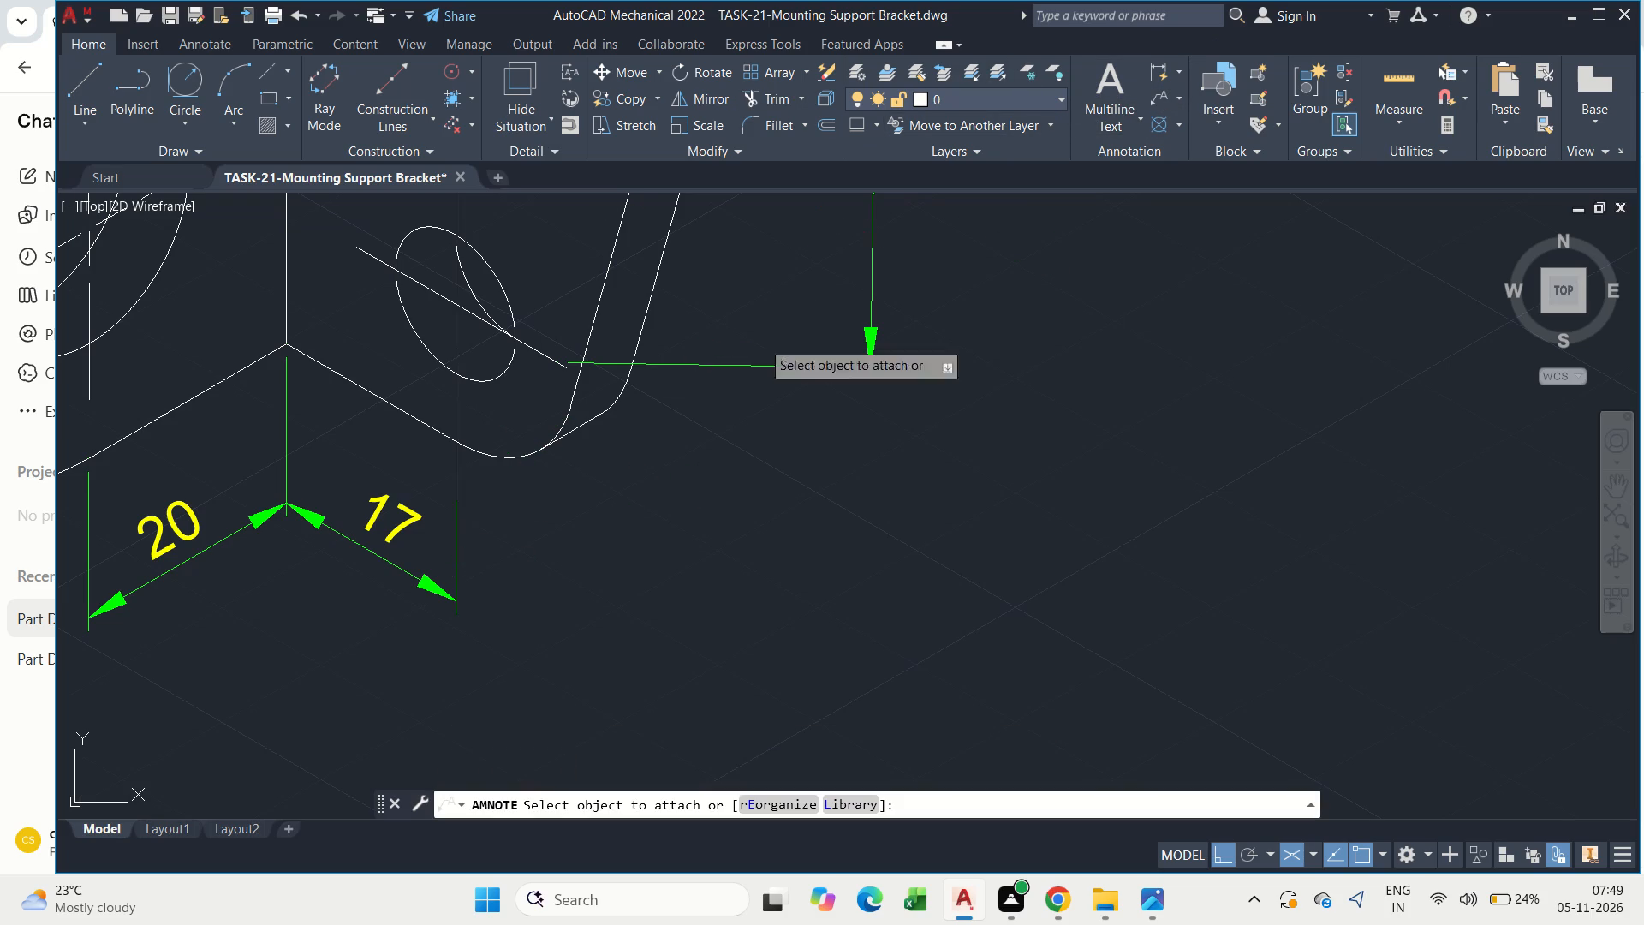
left_click(530, 454)
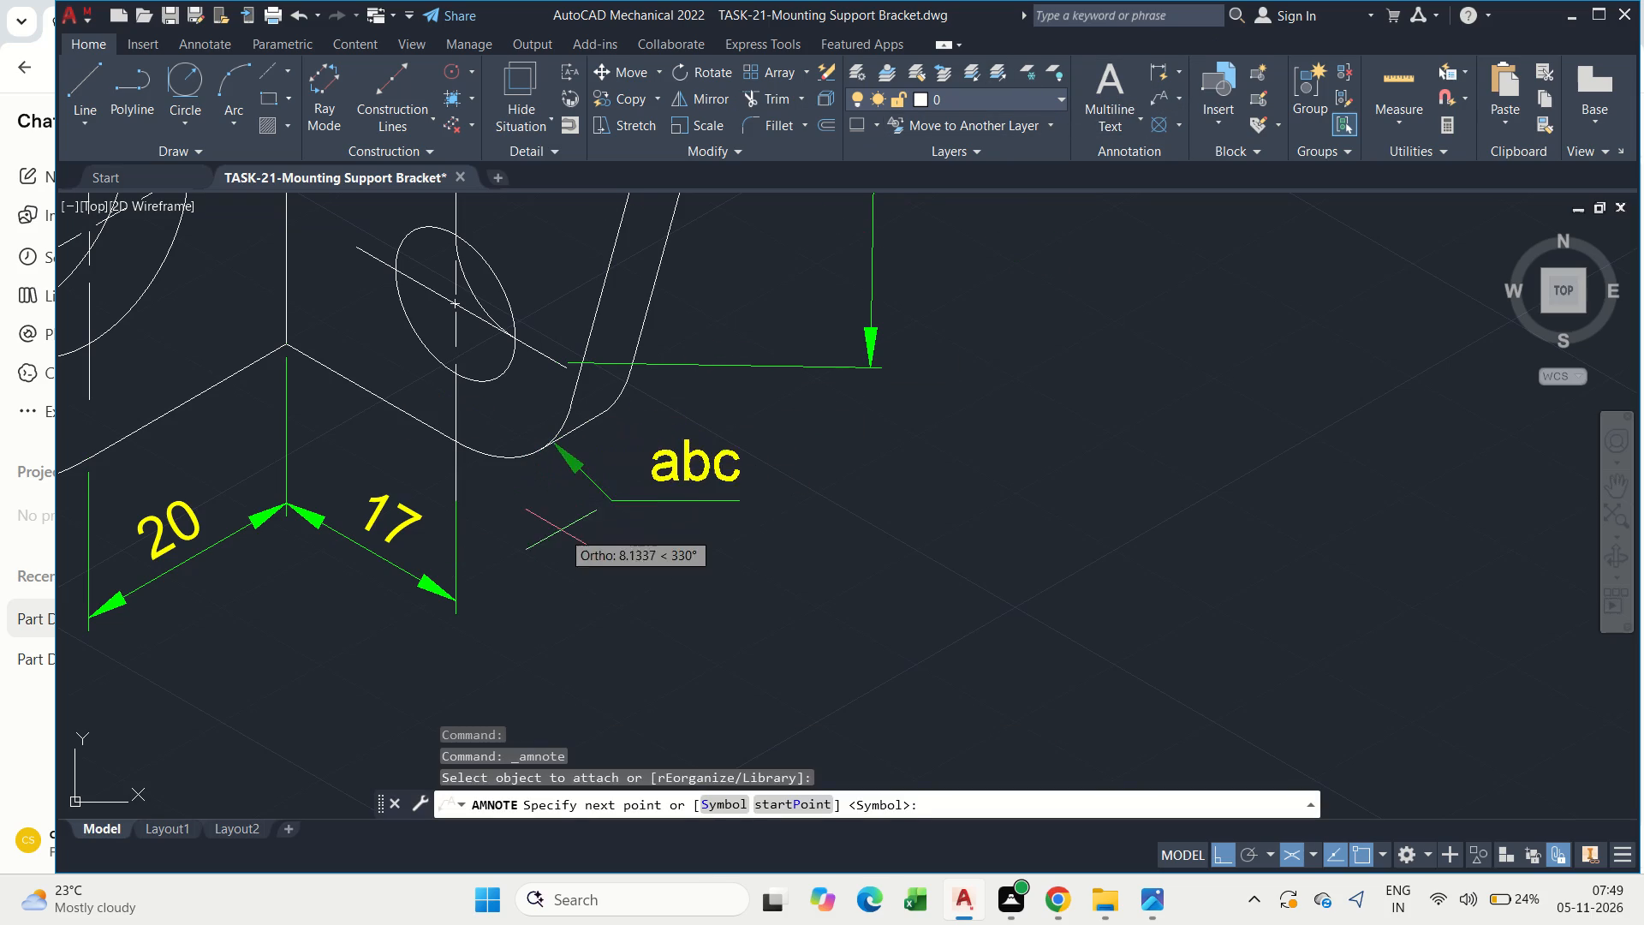
left_click(572, 556)
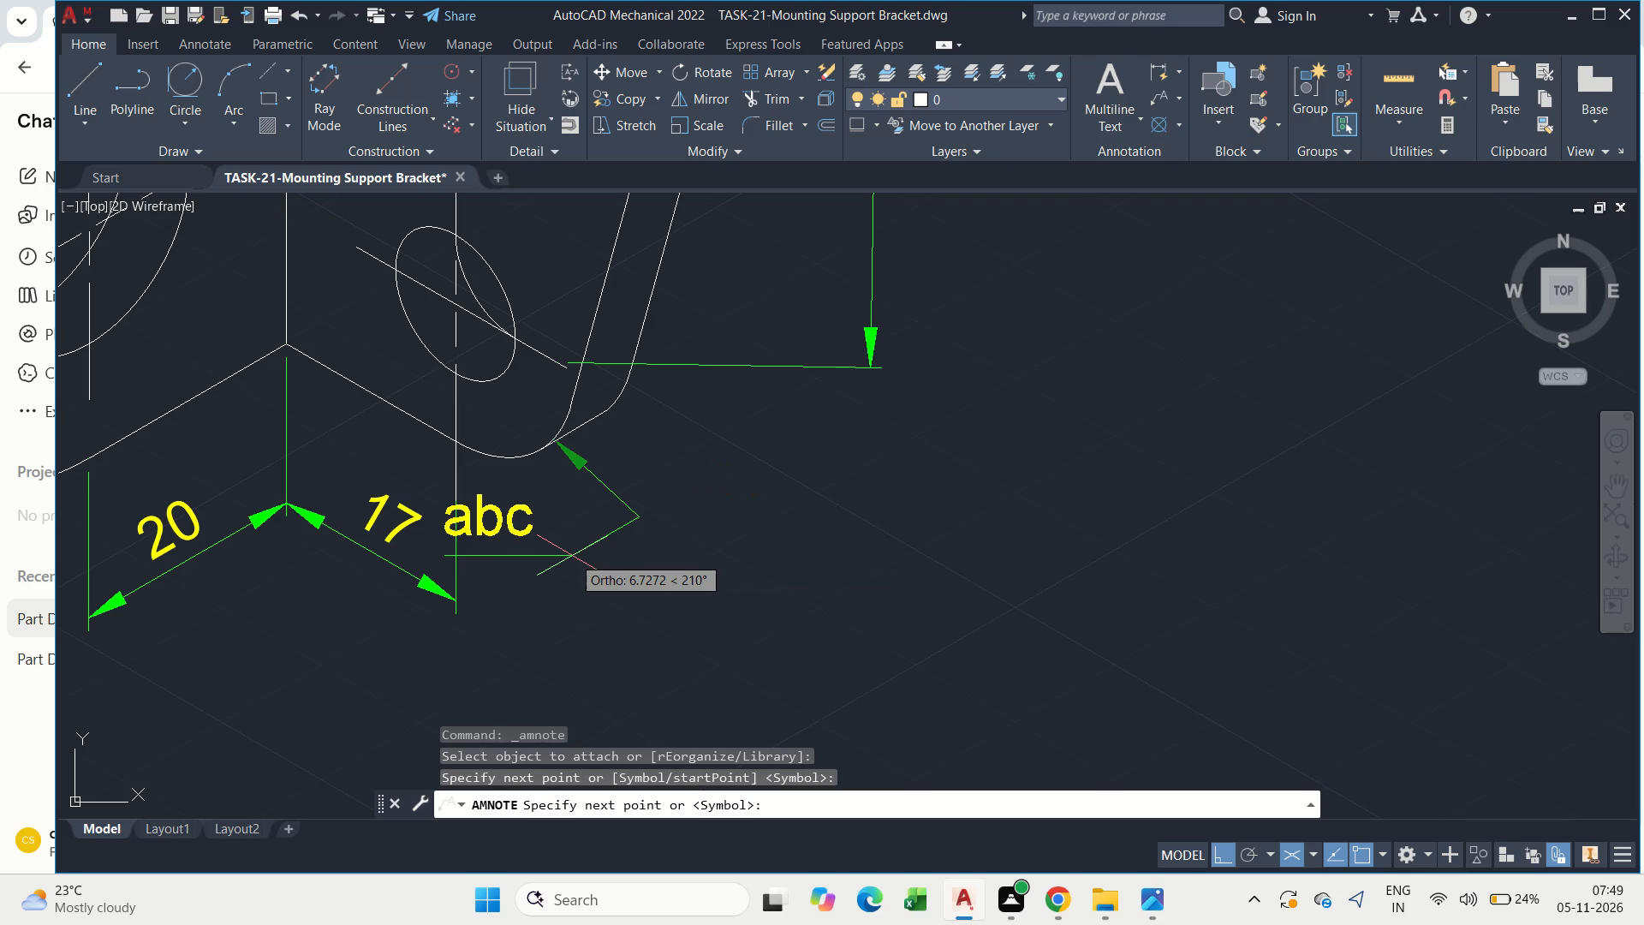
key("space")
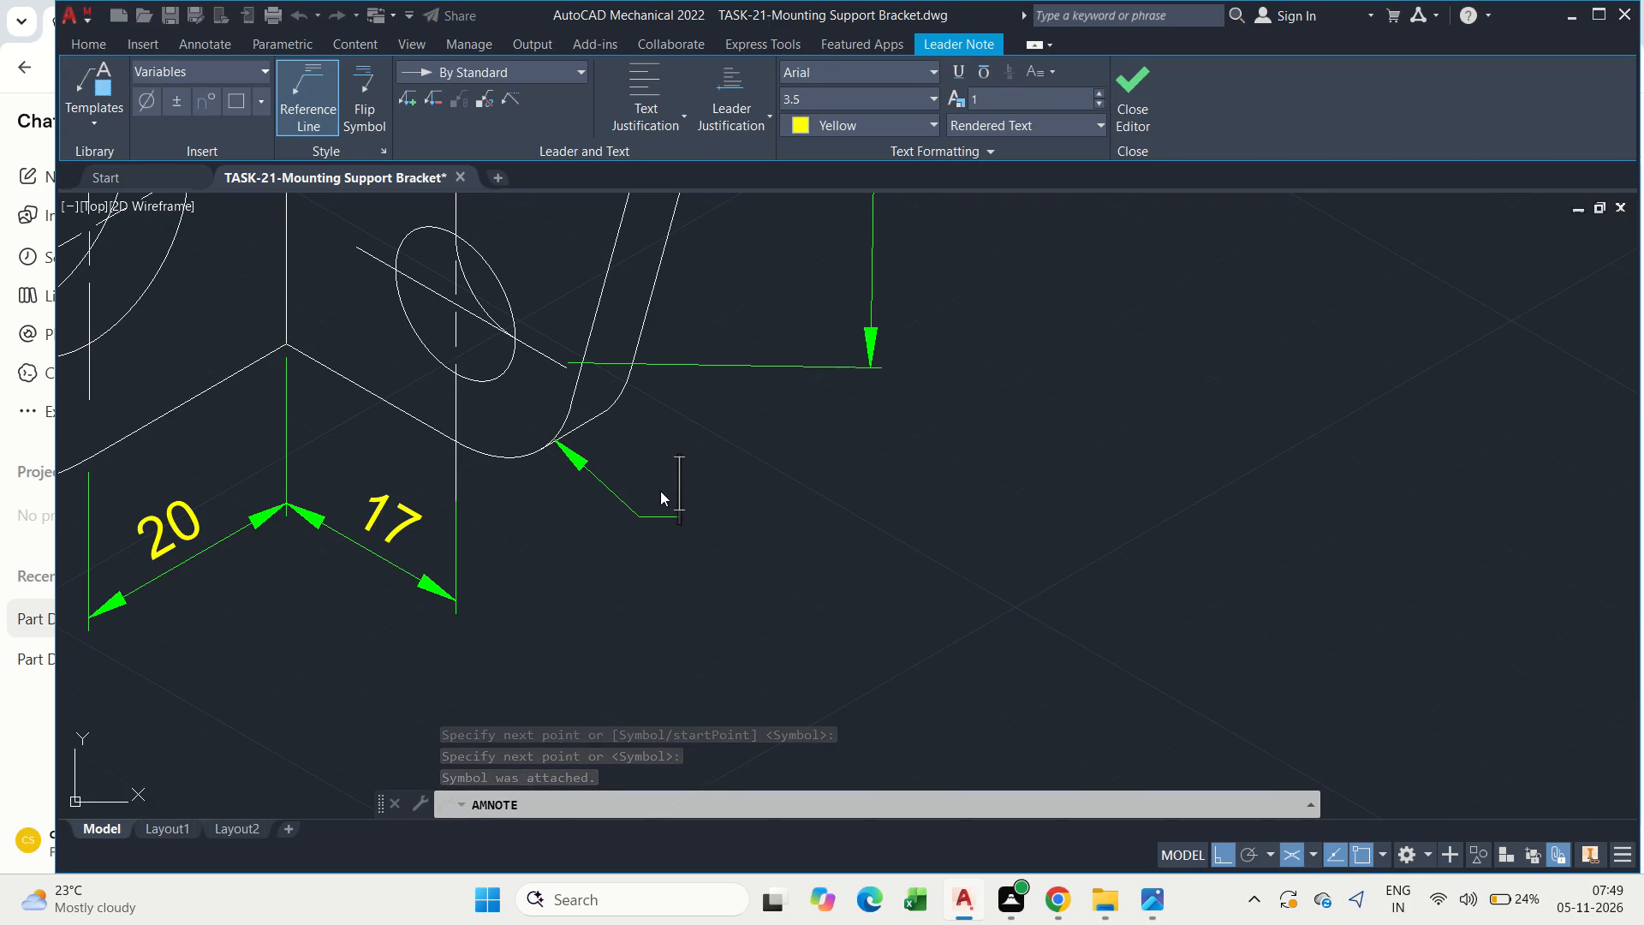
type("R12")
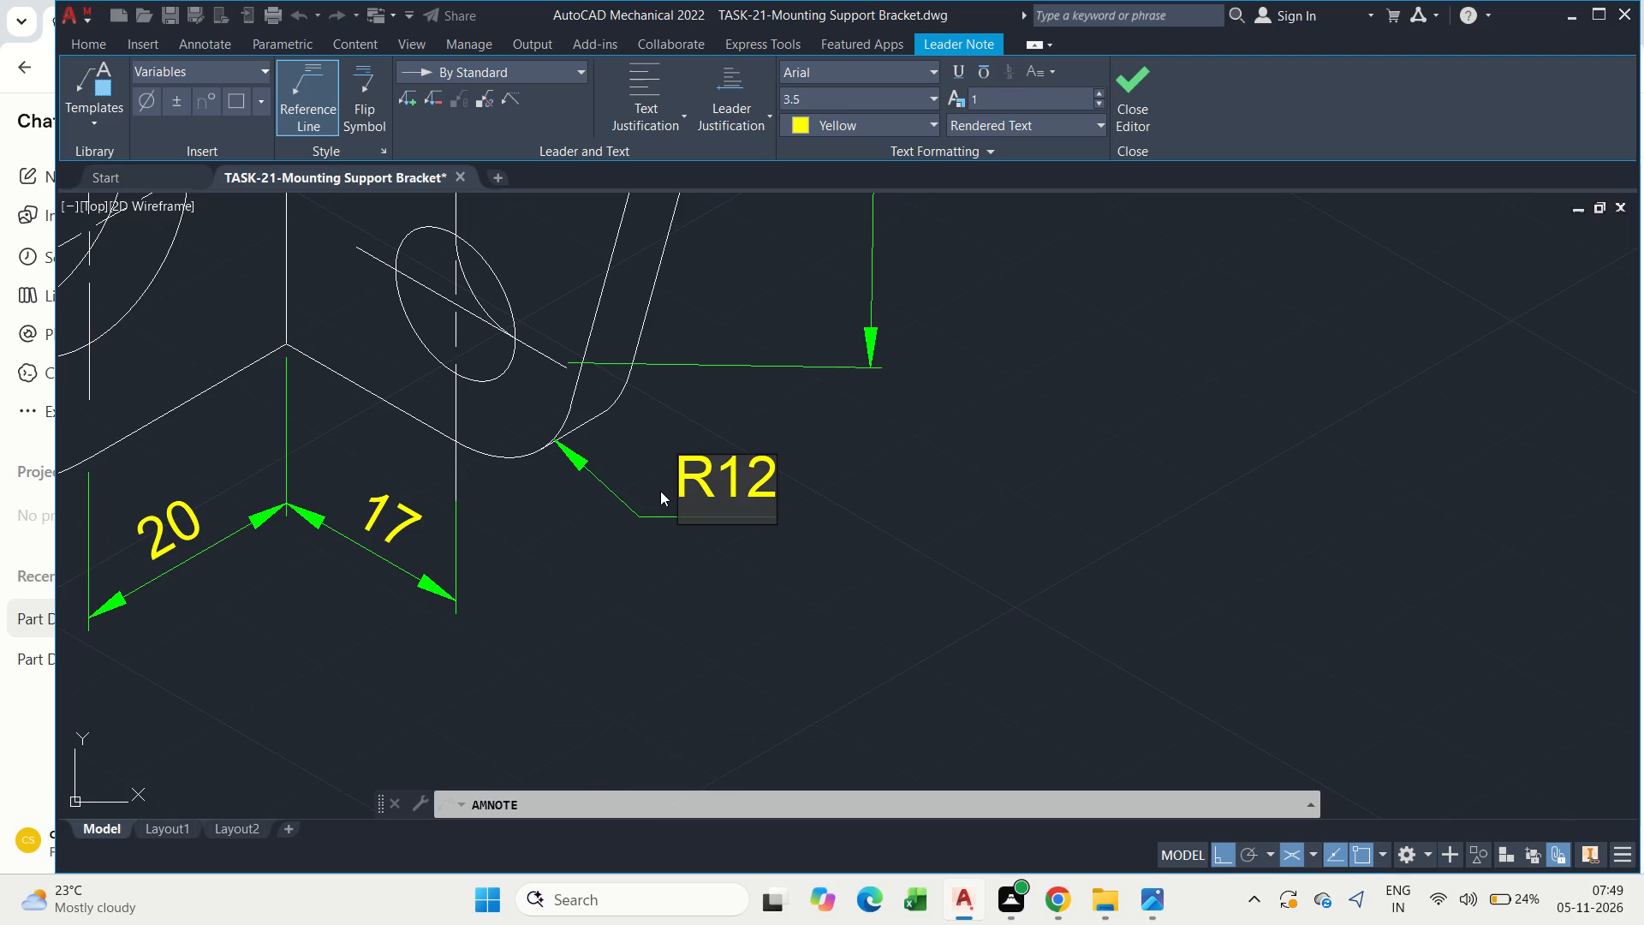
left_click(633, 570)
key("Escape")
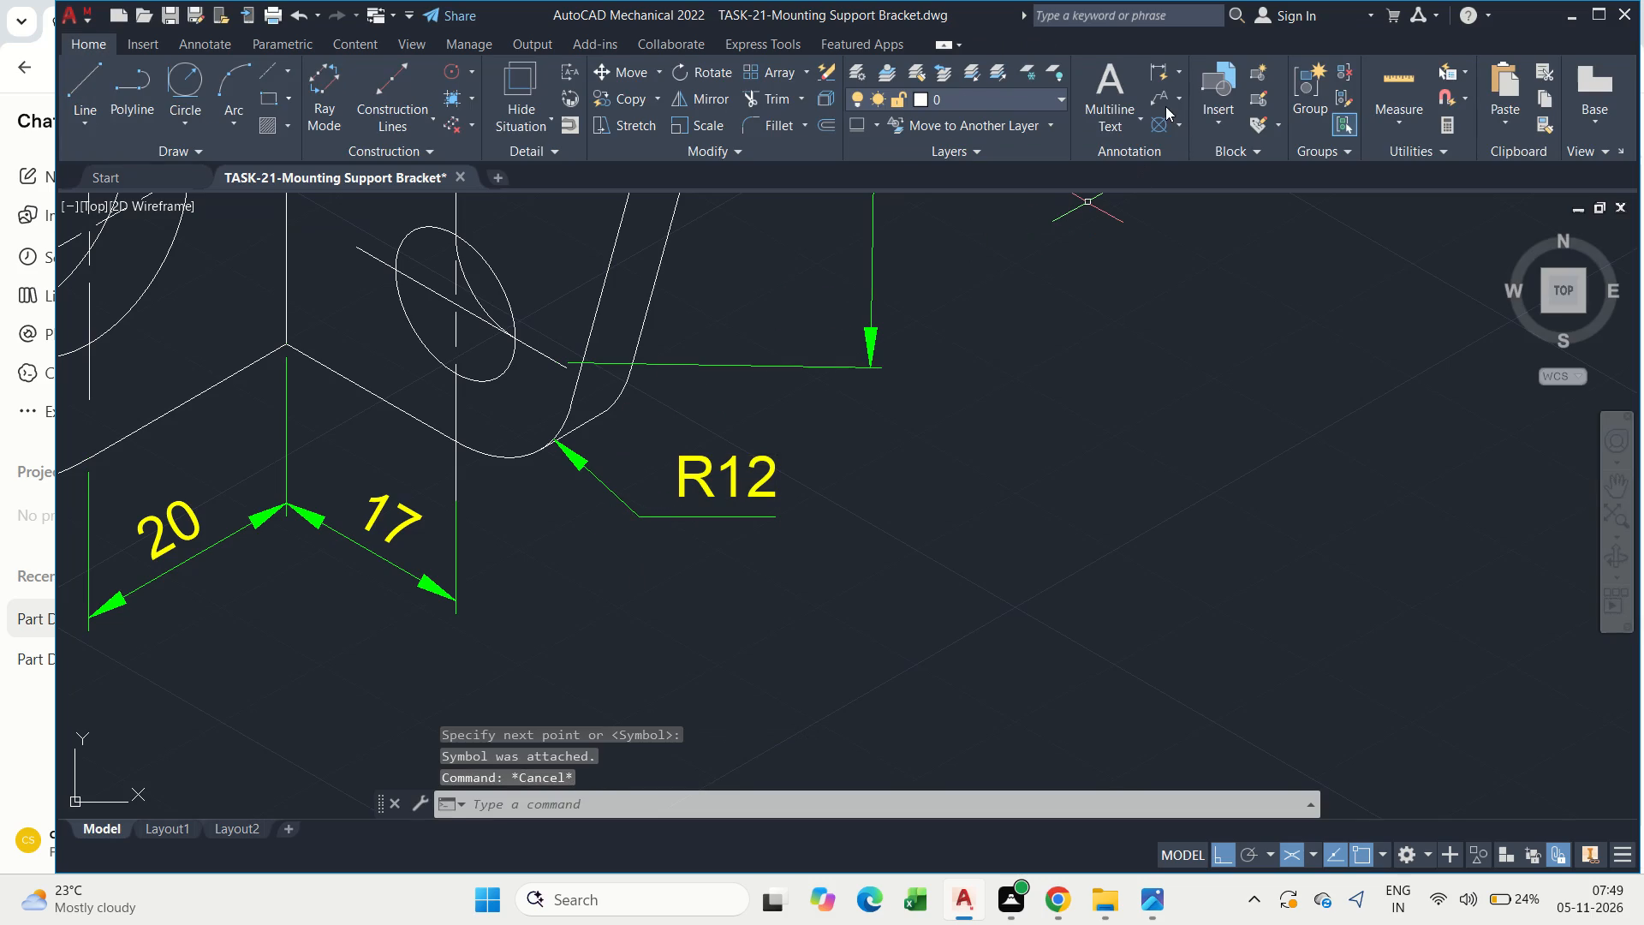
Add a Ø12 leader note pointing to the lowest small hole of the side plate, placed below the R12 note with Ortho off.
left_click(1181, 67)
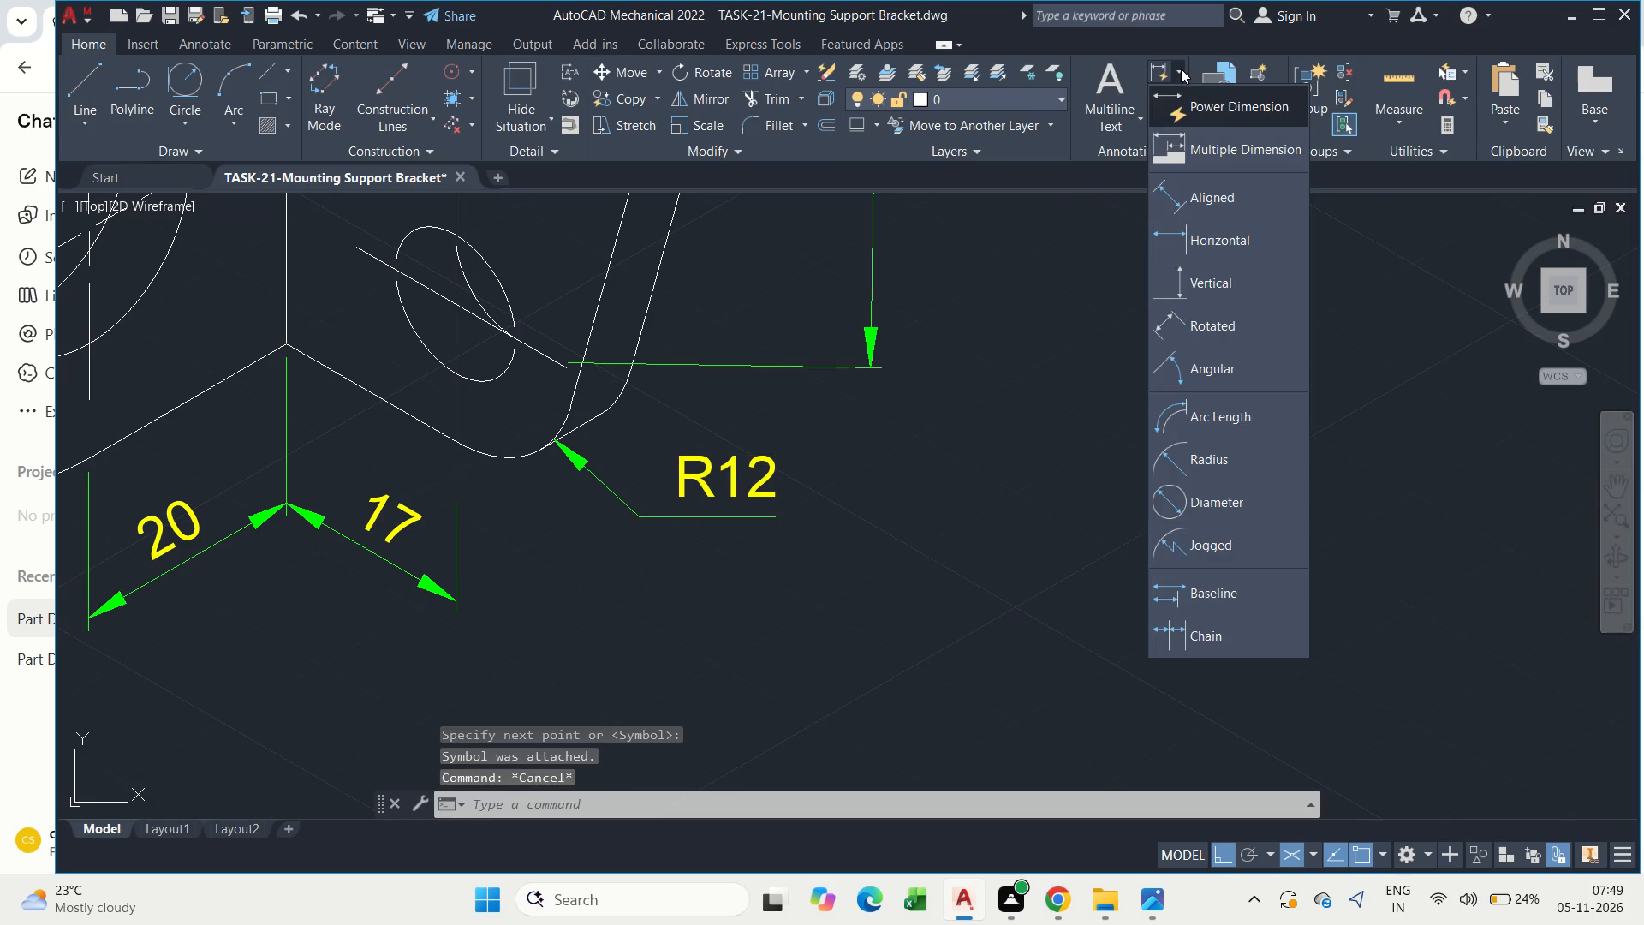
key("Escape")
left_click(1169, 95)
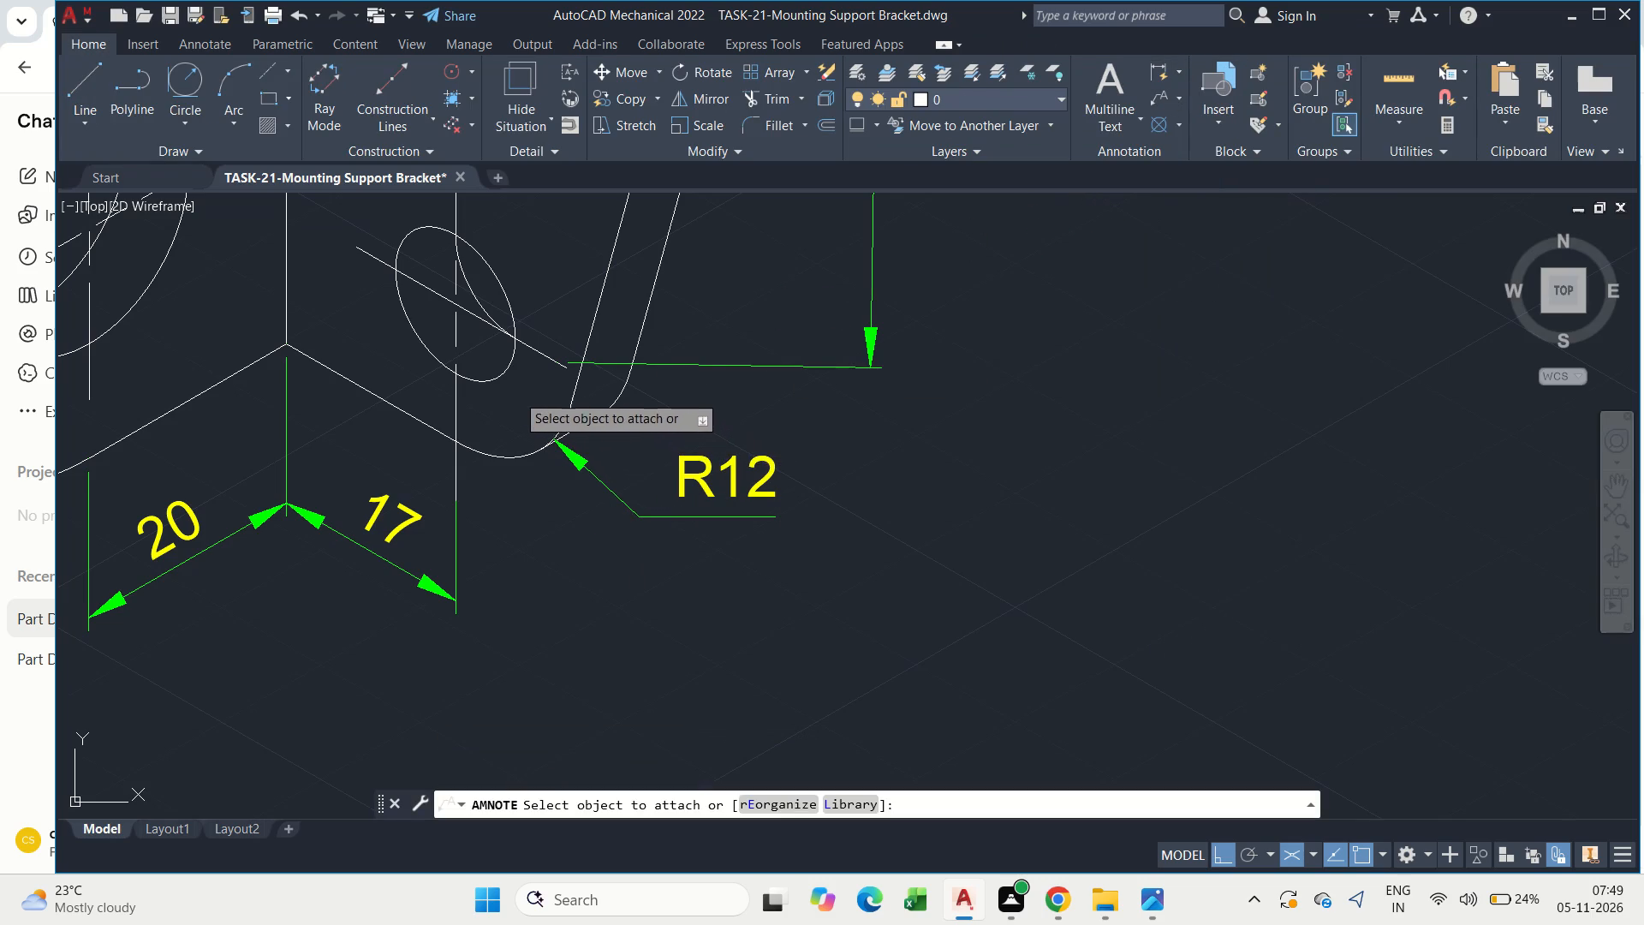
left_click(503, 377)
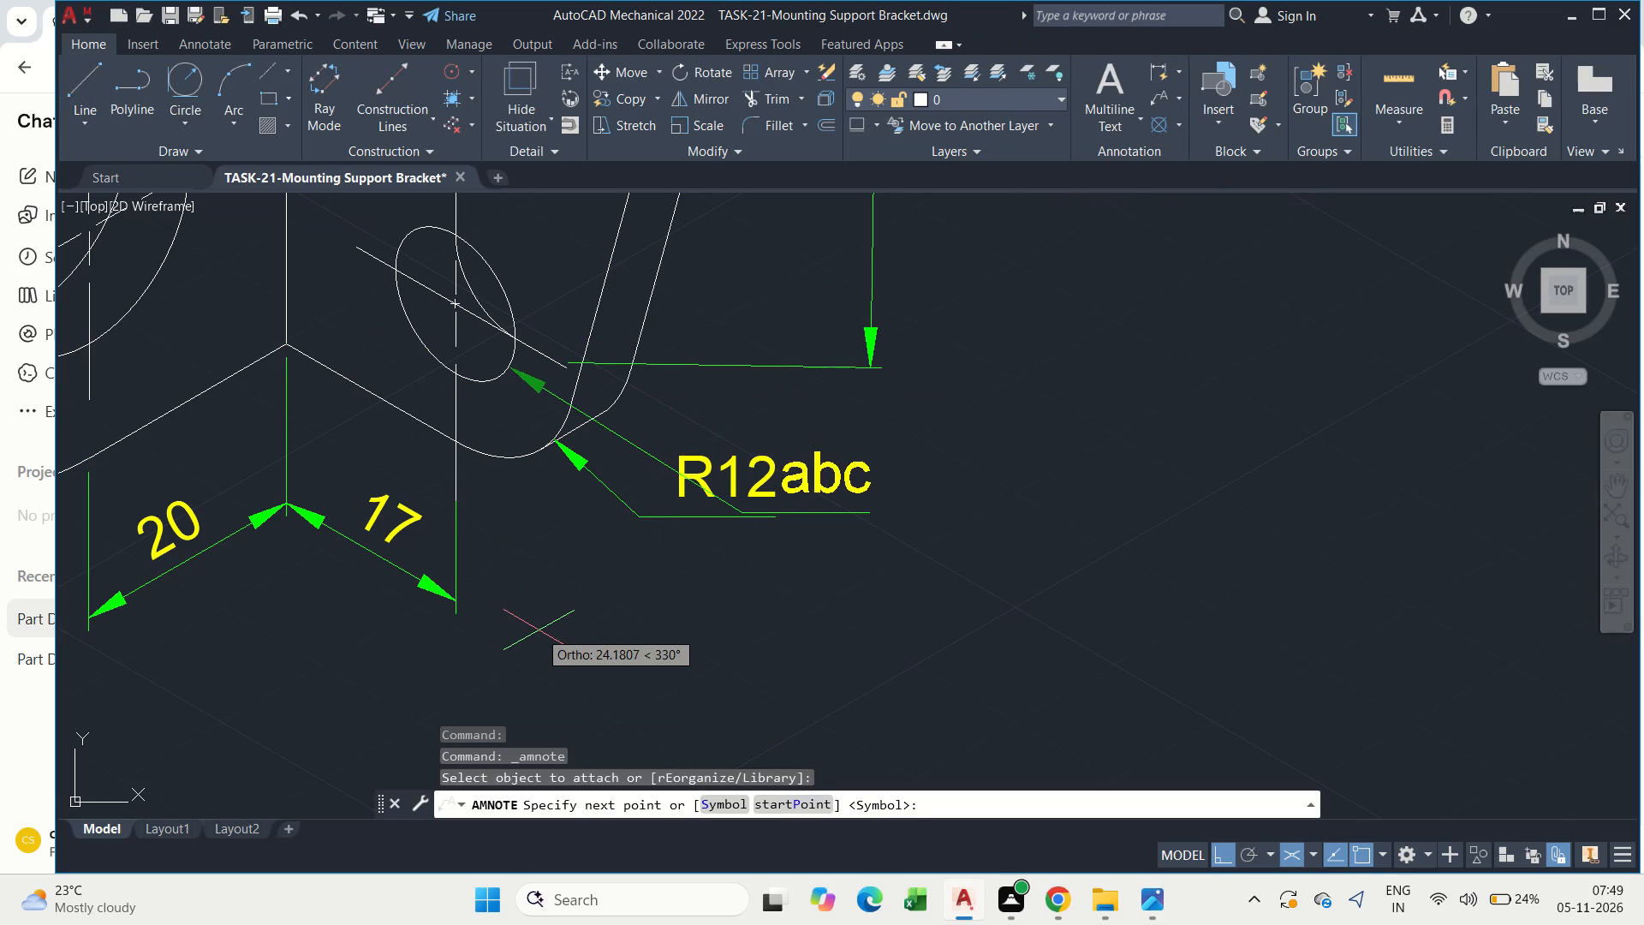
key("F8")
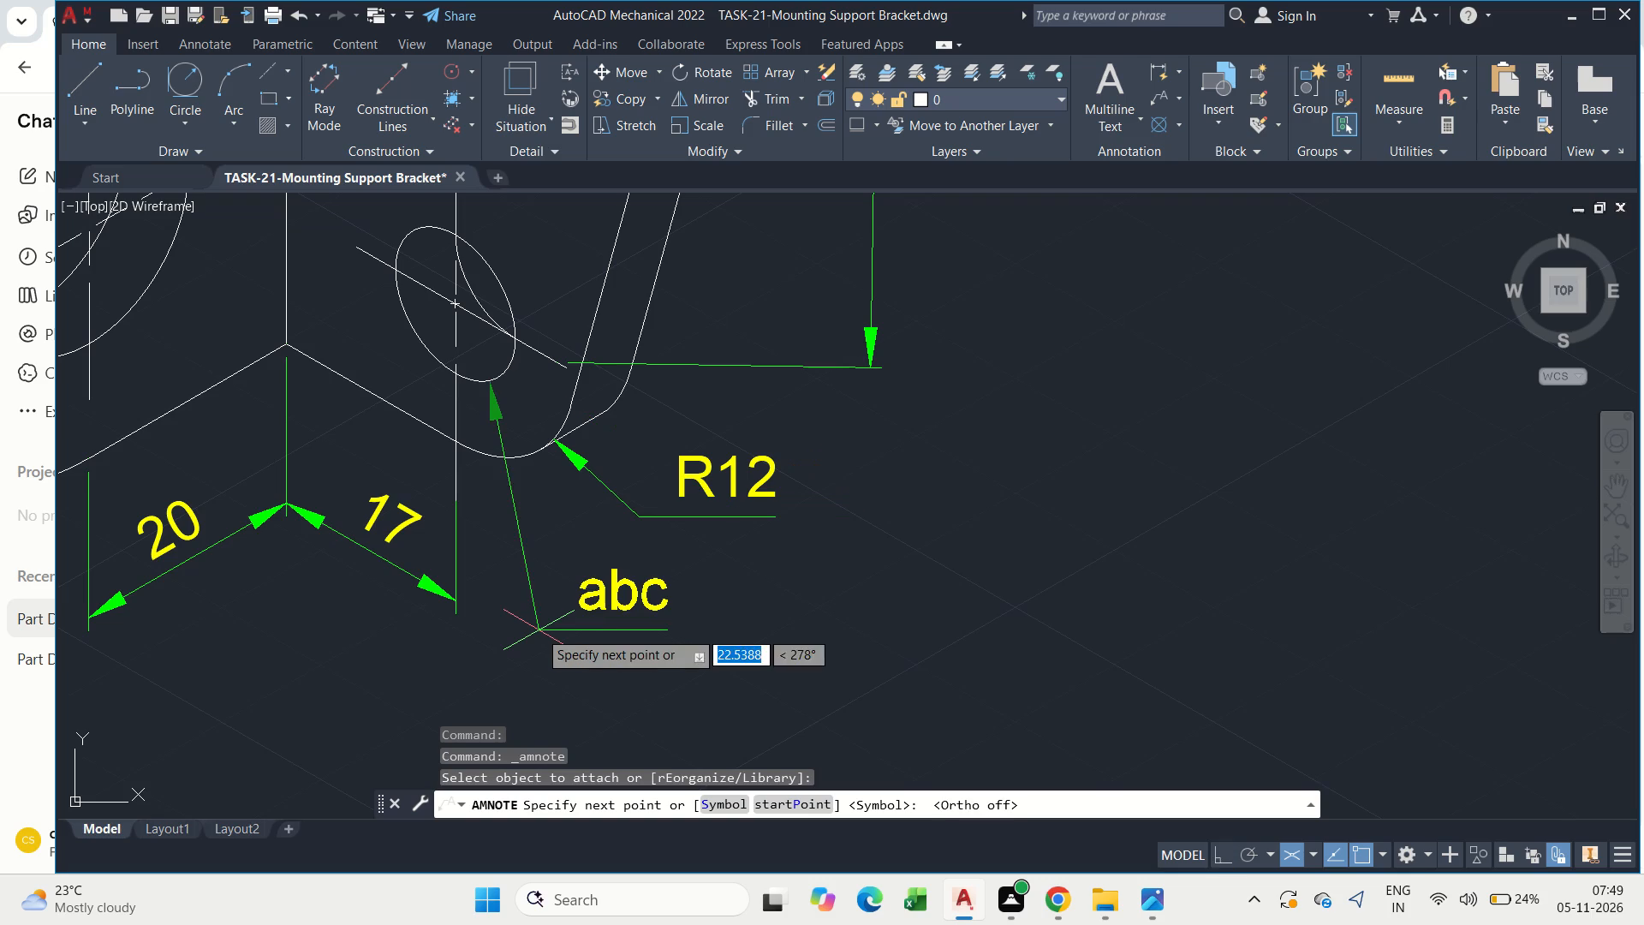
left_click(594, 628)
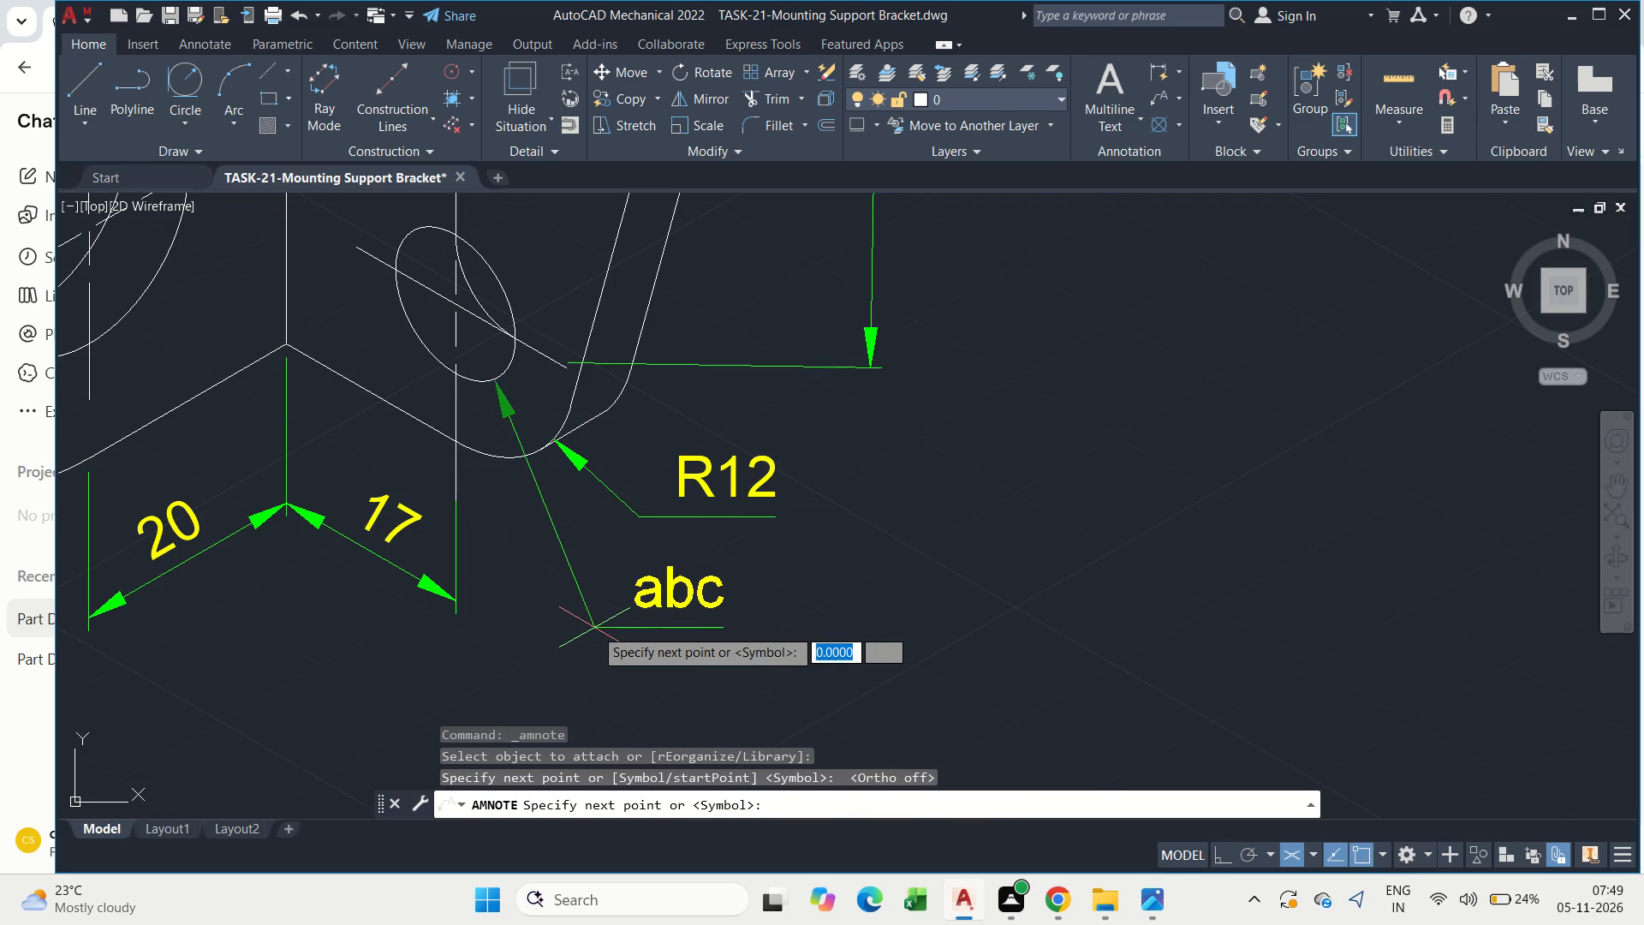
key("space")
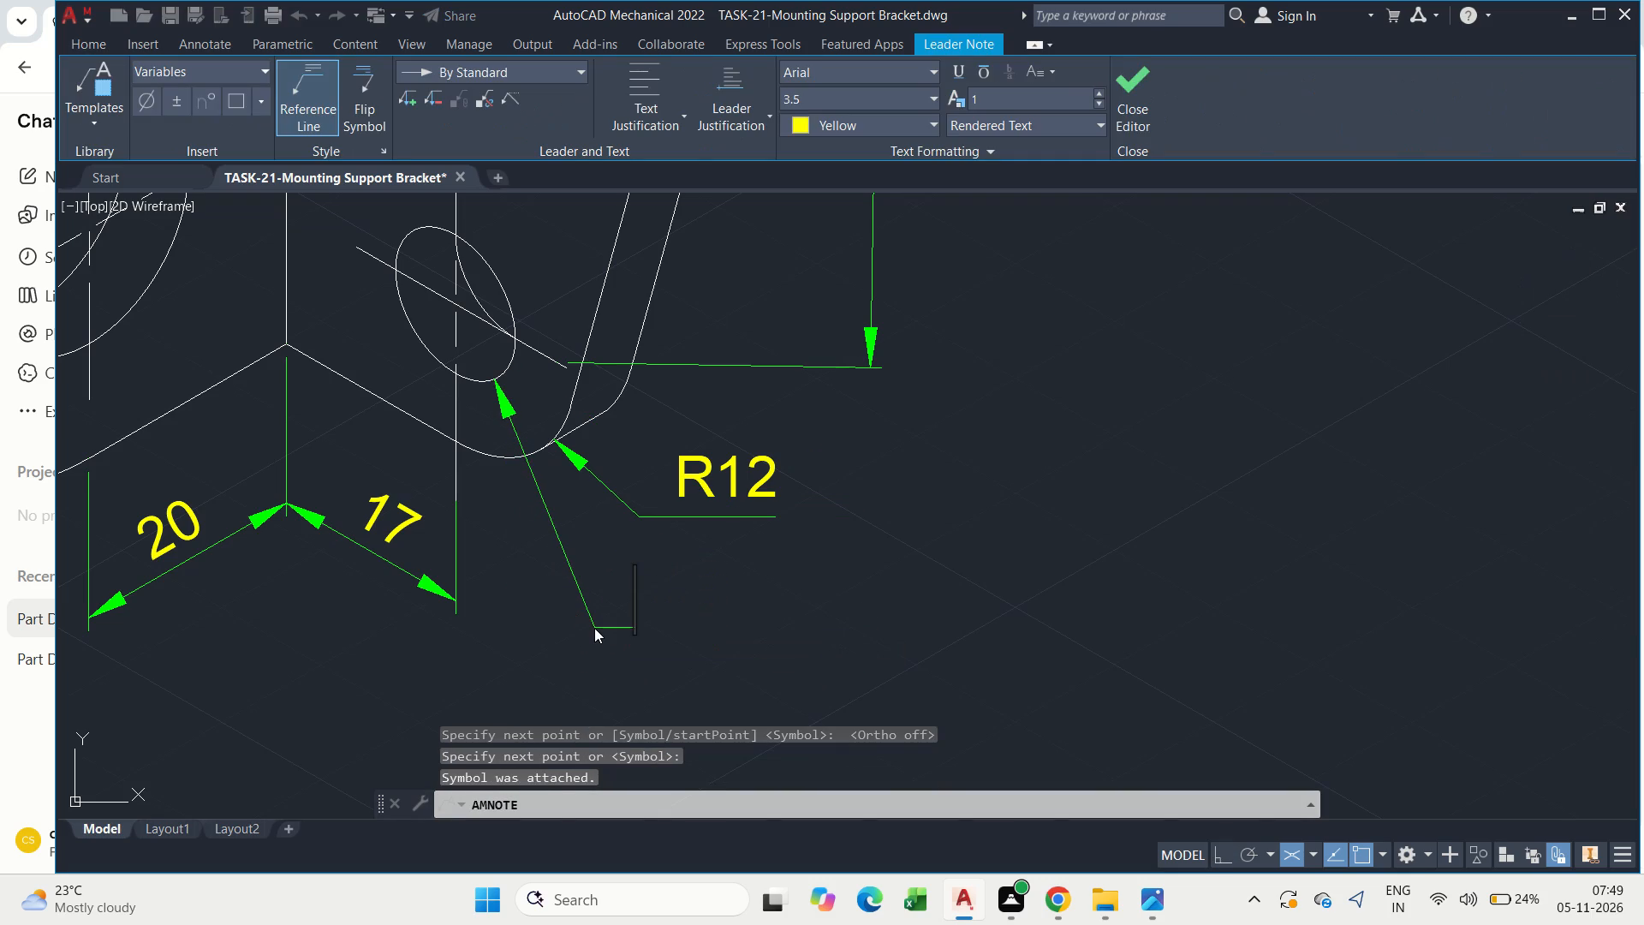
key("shift+dollar")
key("BackSpace")
type("%%d")
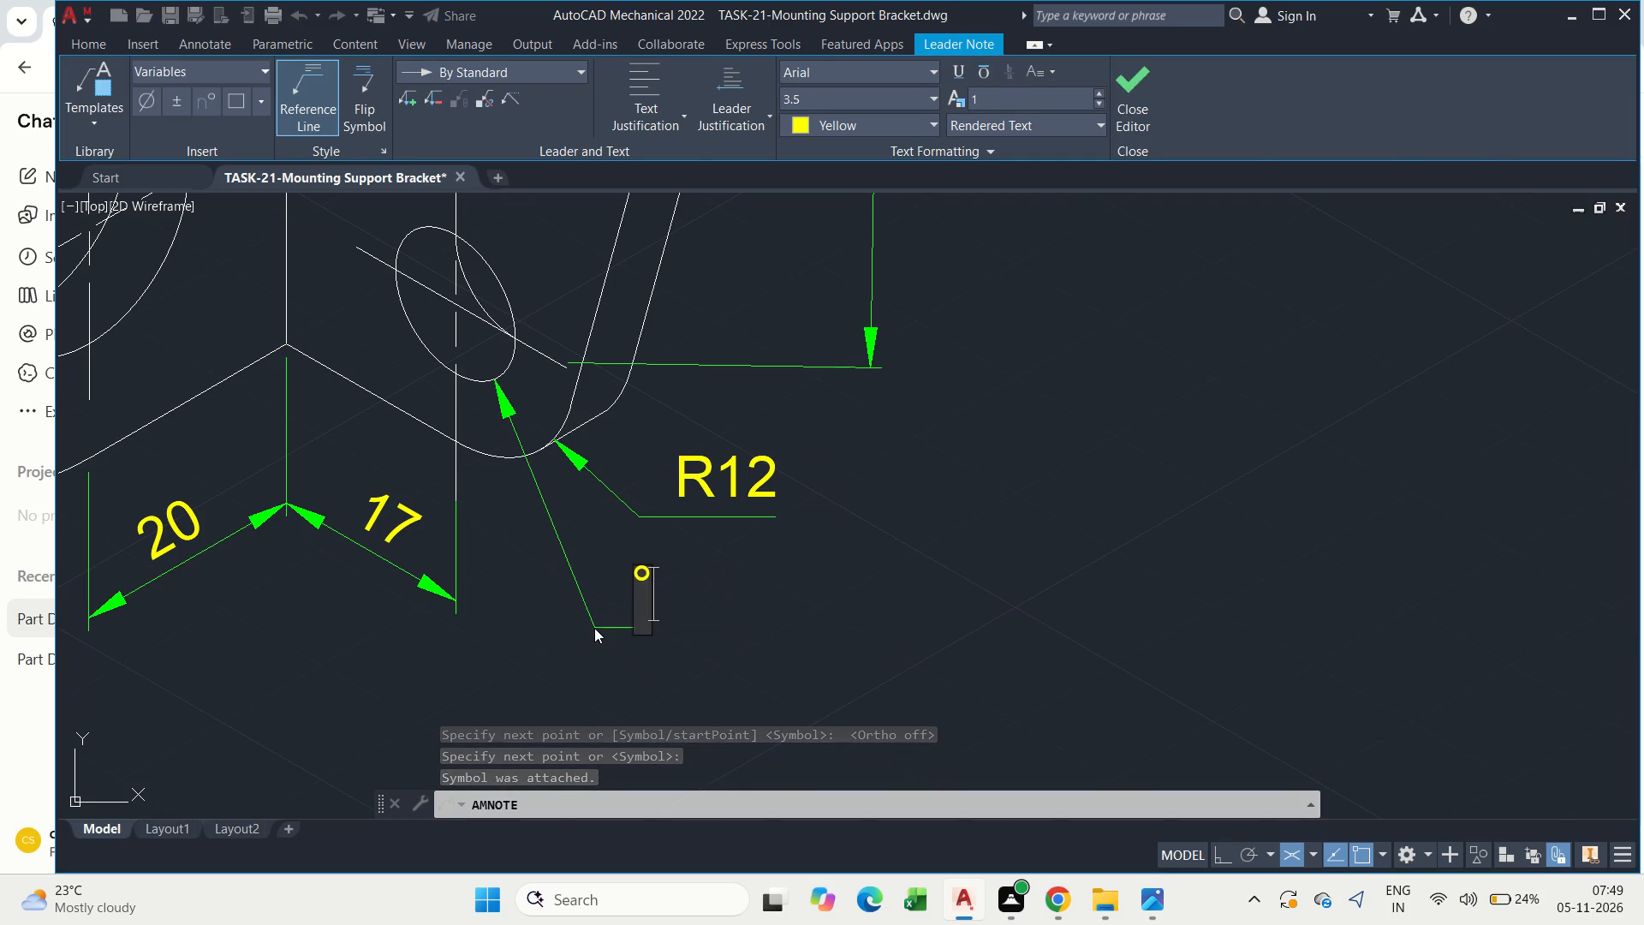
key("BackSpace")
type("%%c")
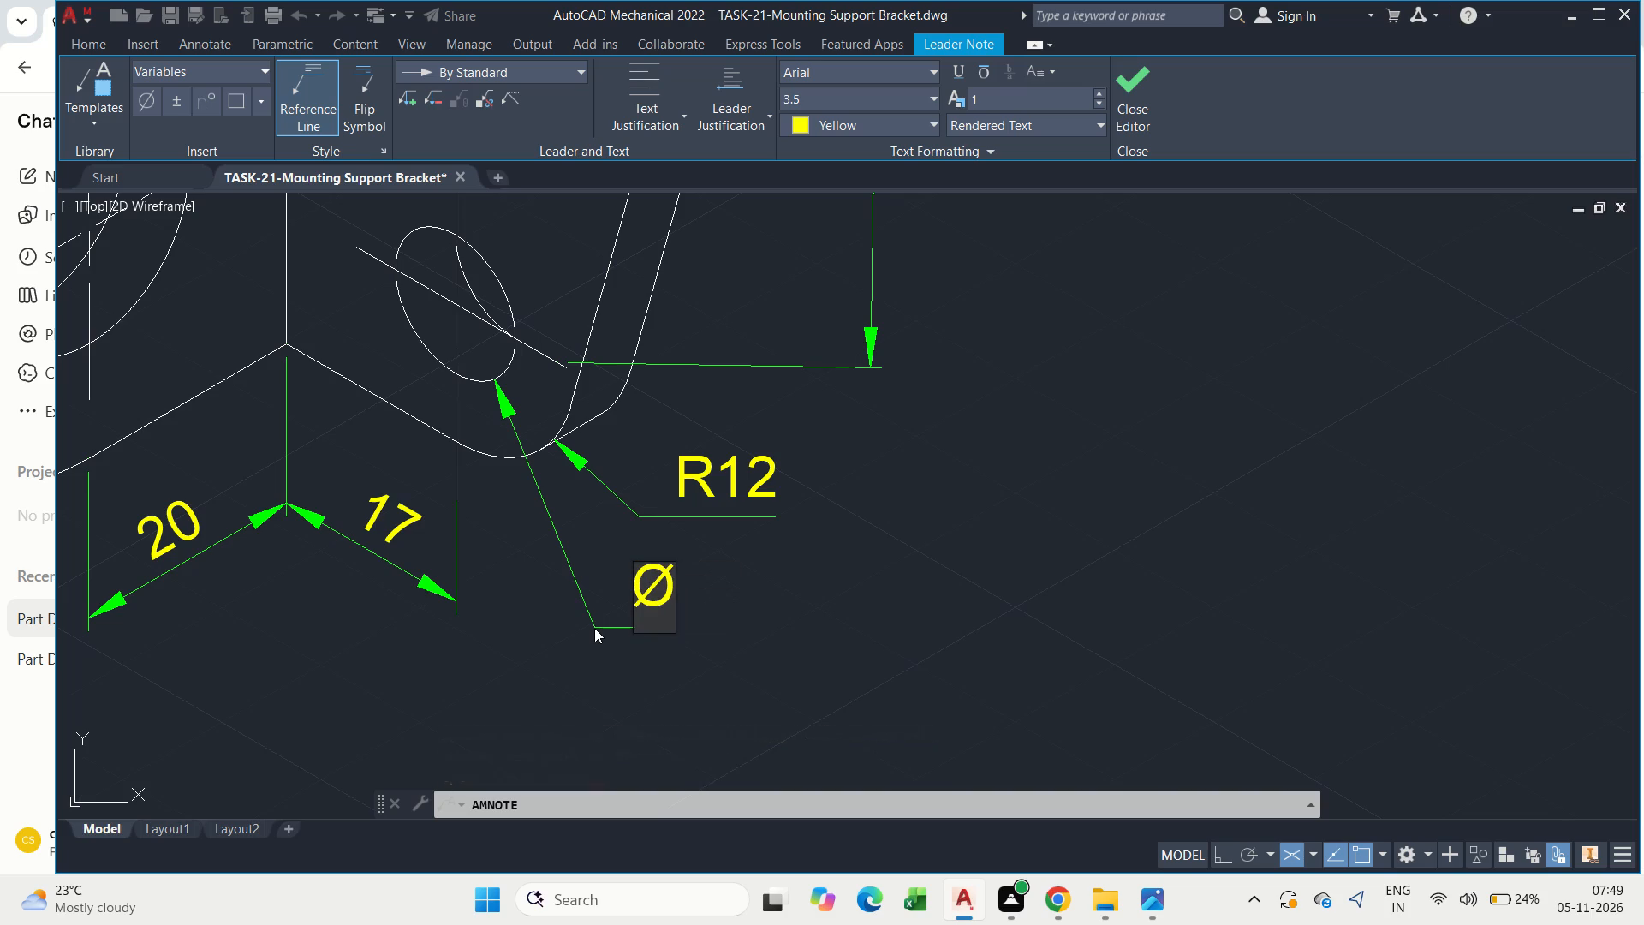
type("12")
left_click(837, 639)
scroll(837, 637, "down", 1)
key("Escape")
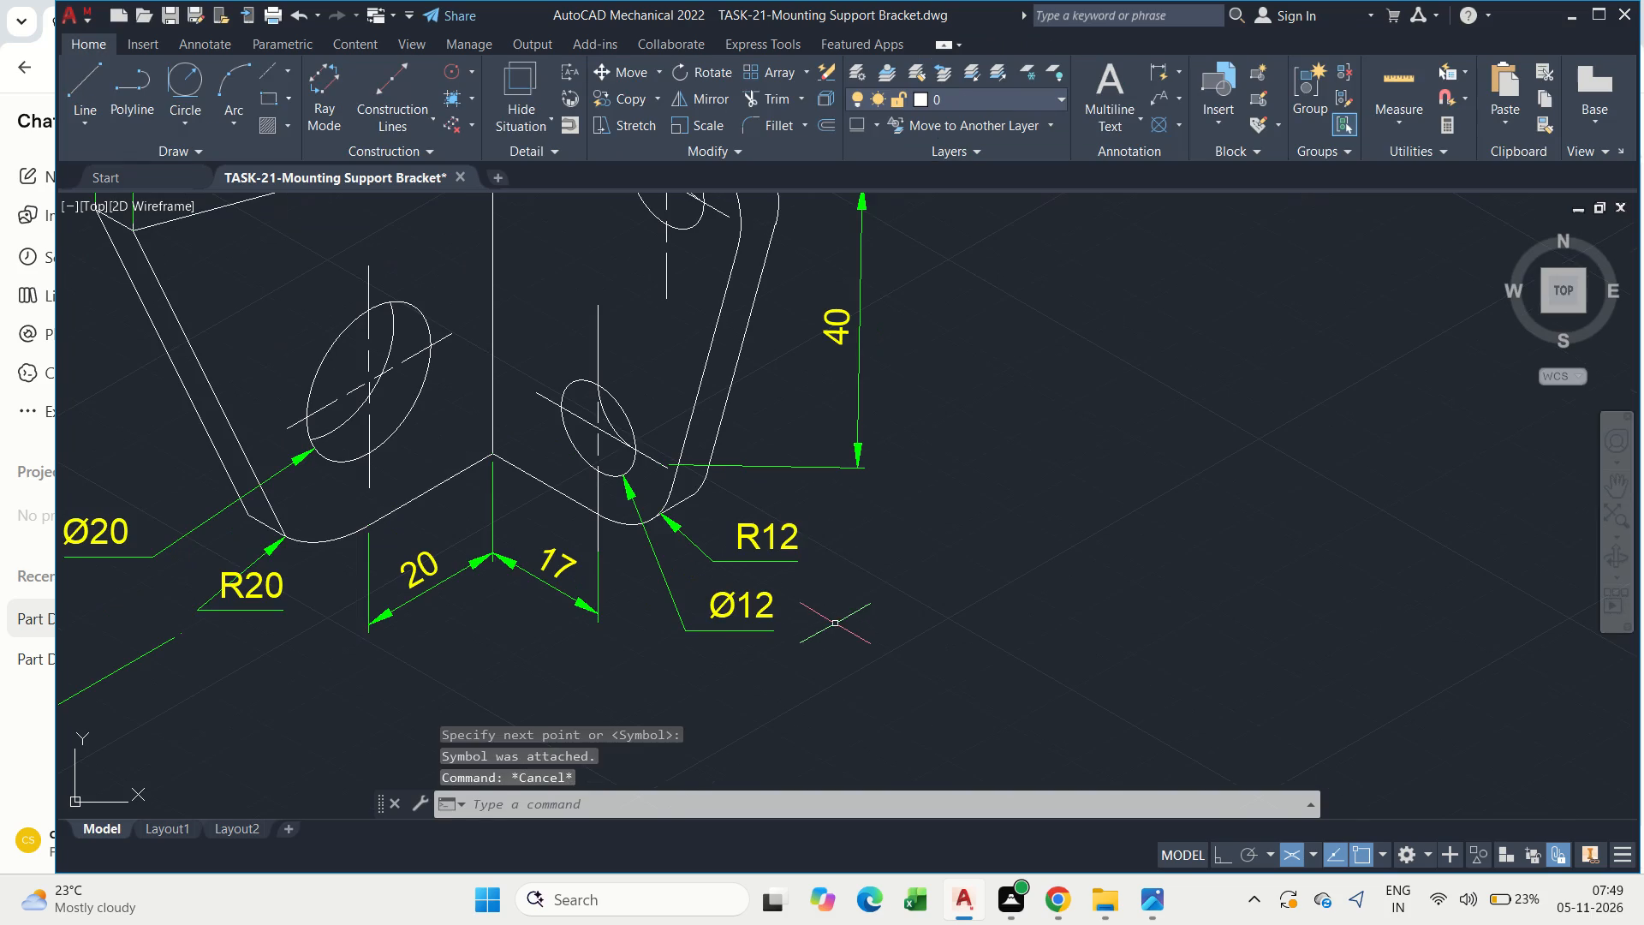
key("Escape")
Save the drawing.
key("ctrl+s")
Add an R28 leader note pointing to the concave arc of the side plate's wavy edge, between the upper and middle small holes.
middle_click_drag(808, 534, 852, 703)
scroll(852, 703, "down", 1)
key("Escape")
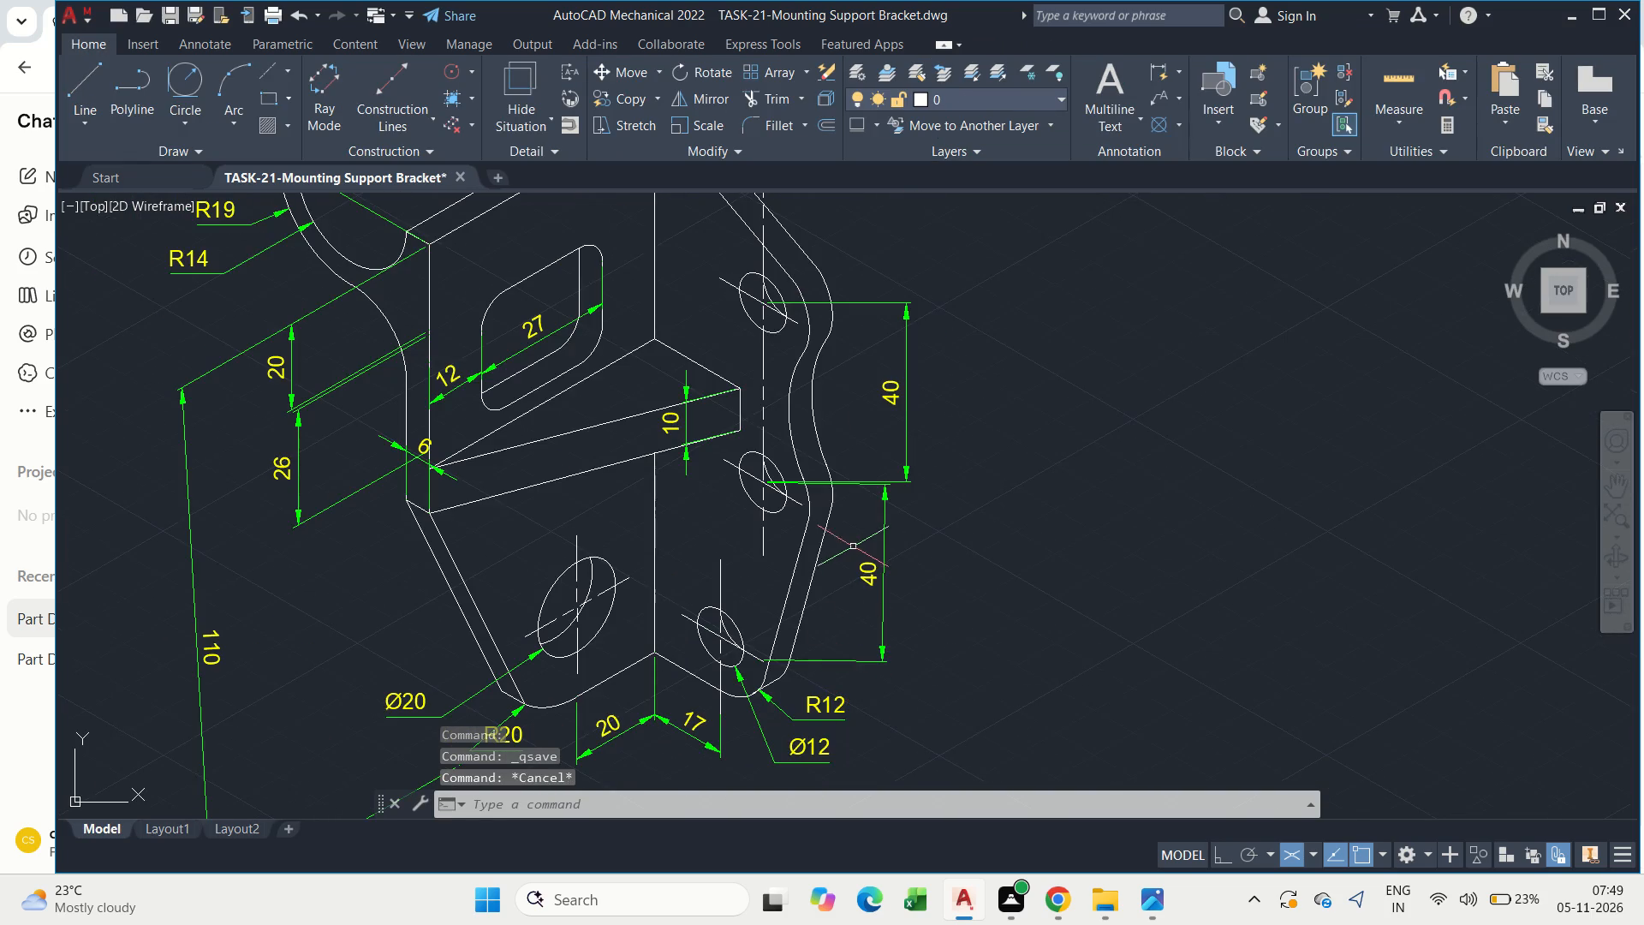
left_click(1163, 96)
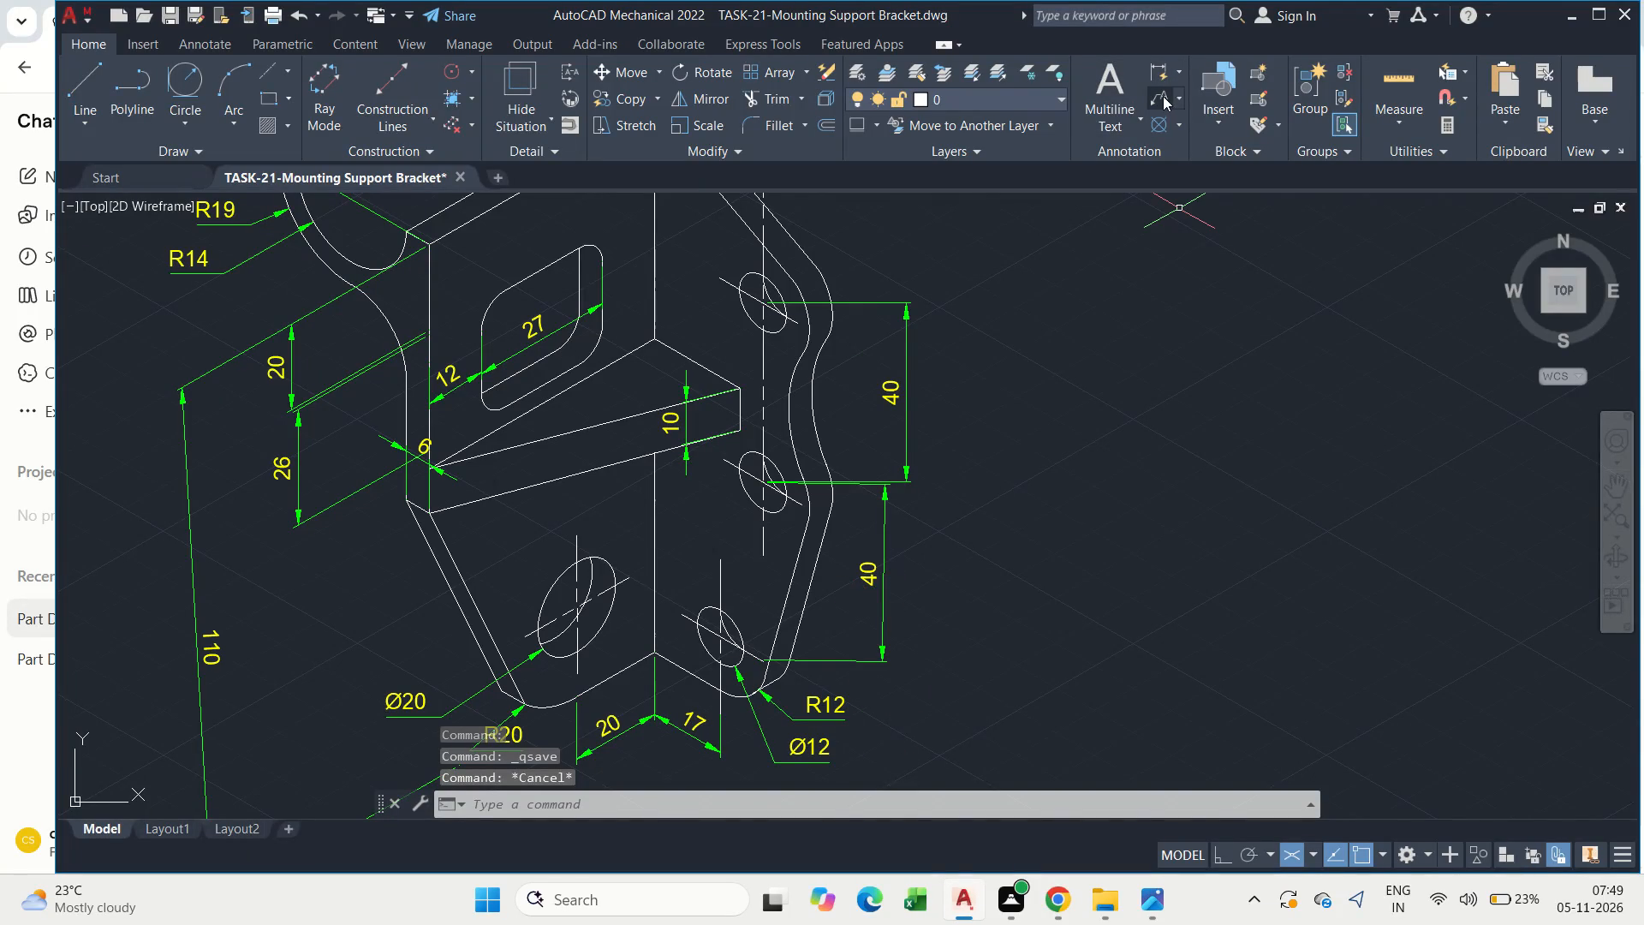
left_click_drag(788, 404, 789, 404)
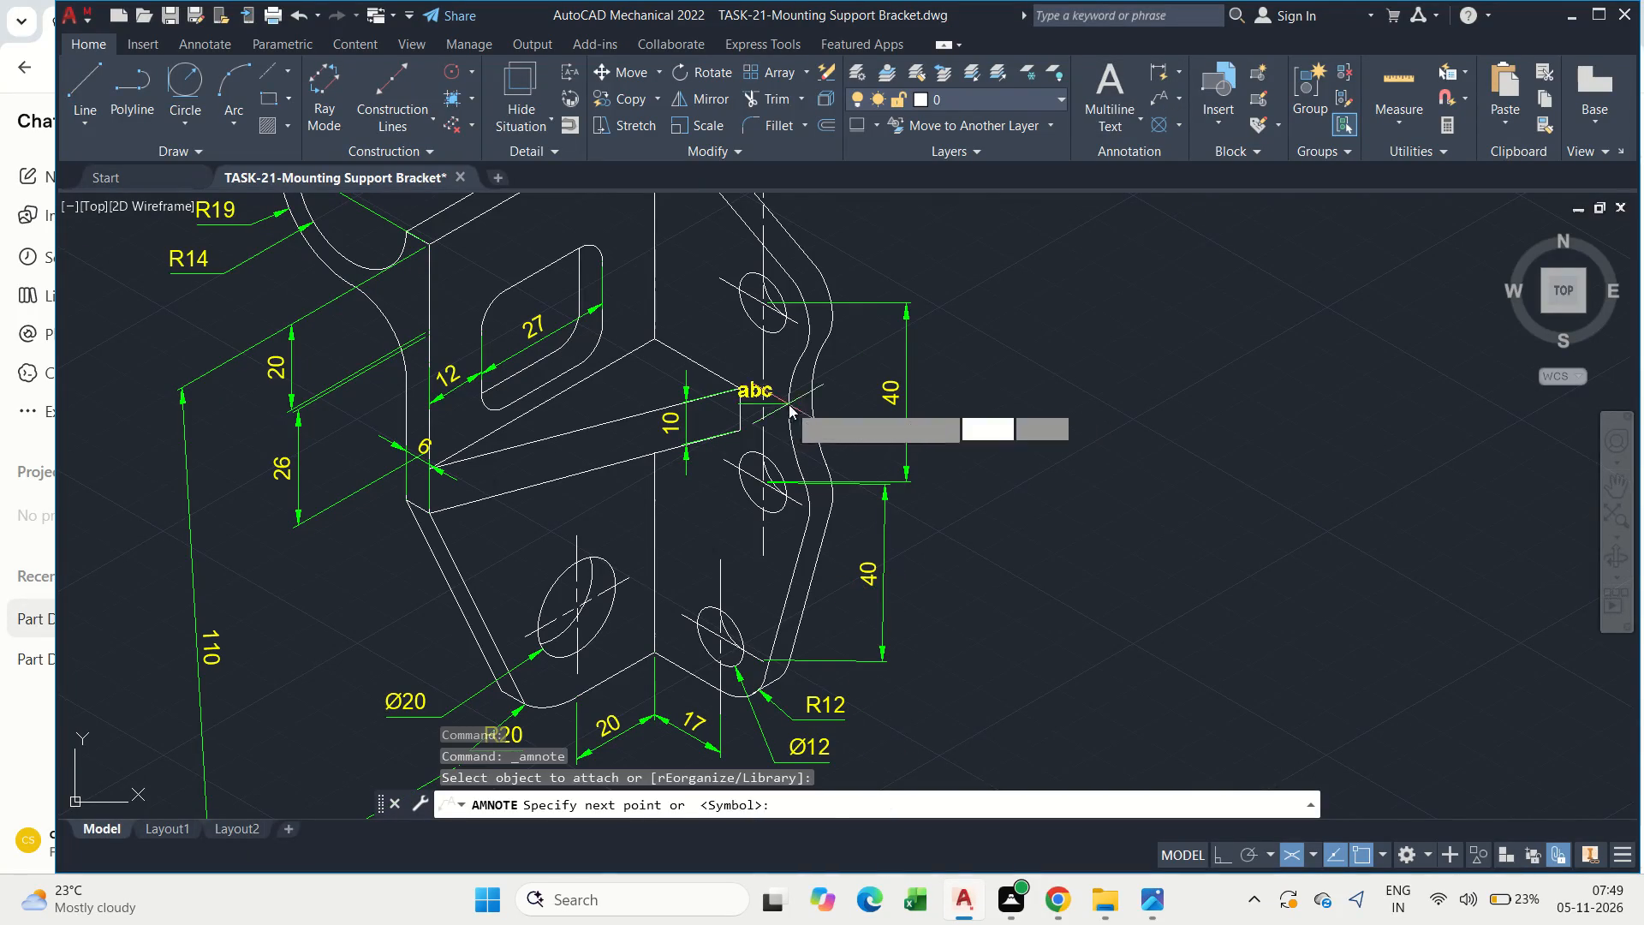
left_click_drag(789, 404, 798, 409)
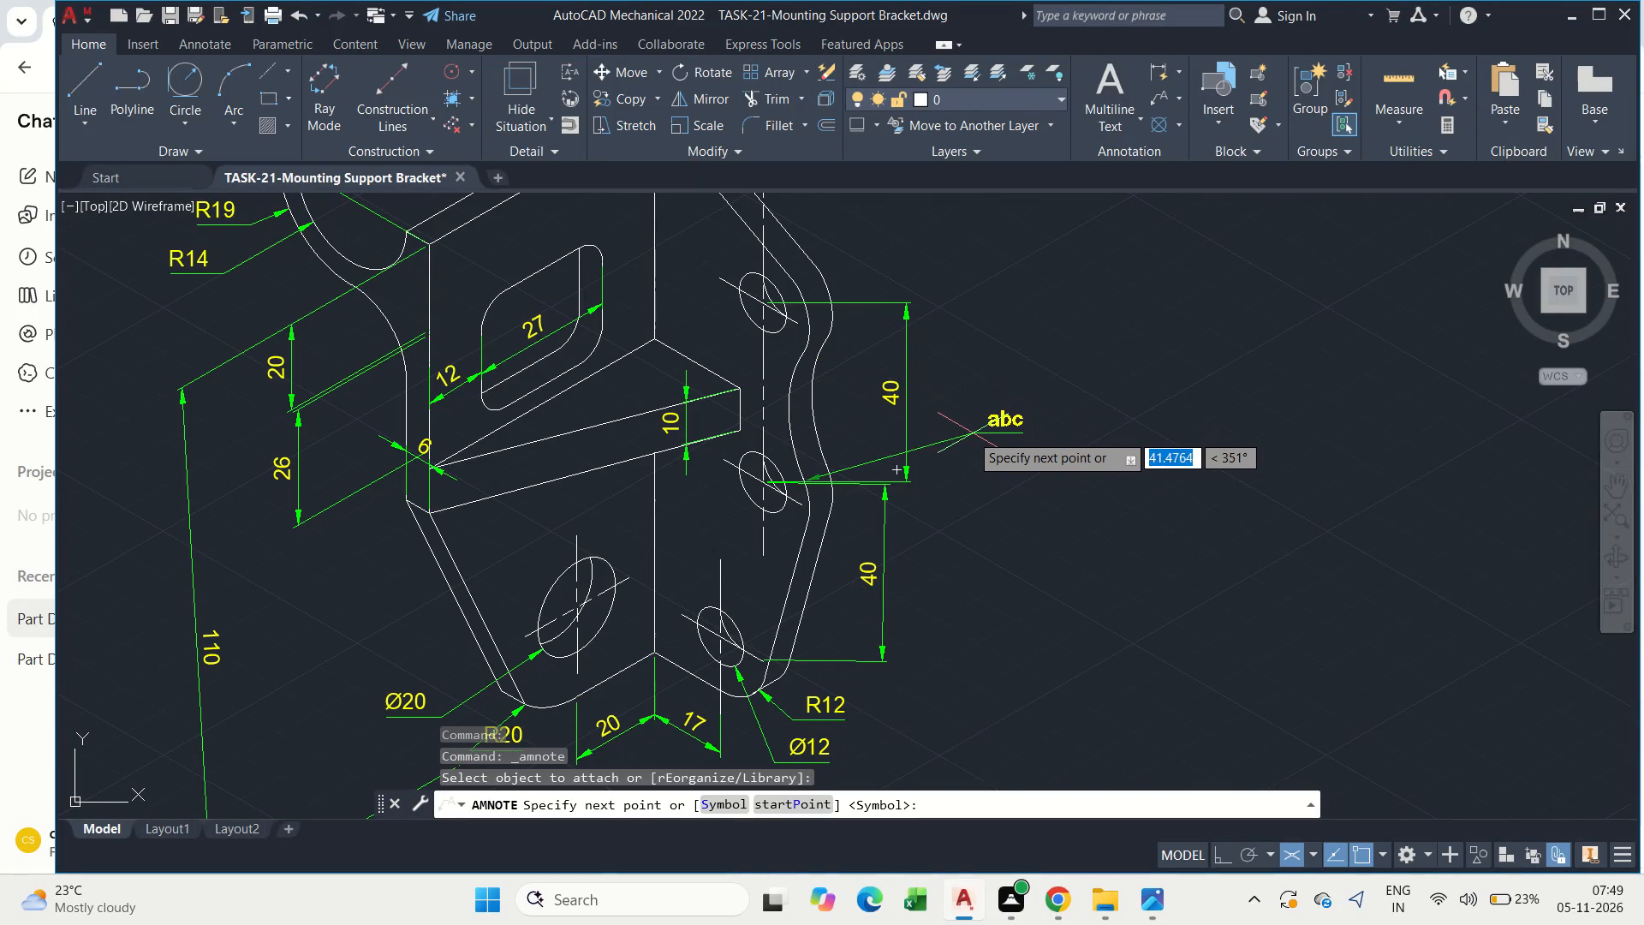
left_click(971, 415)
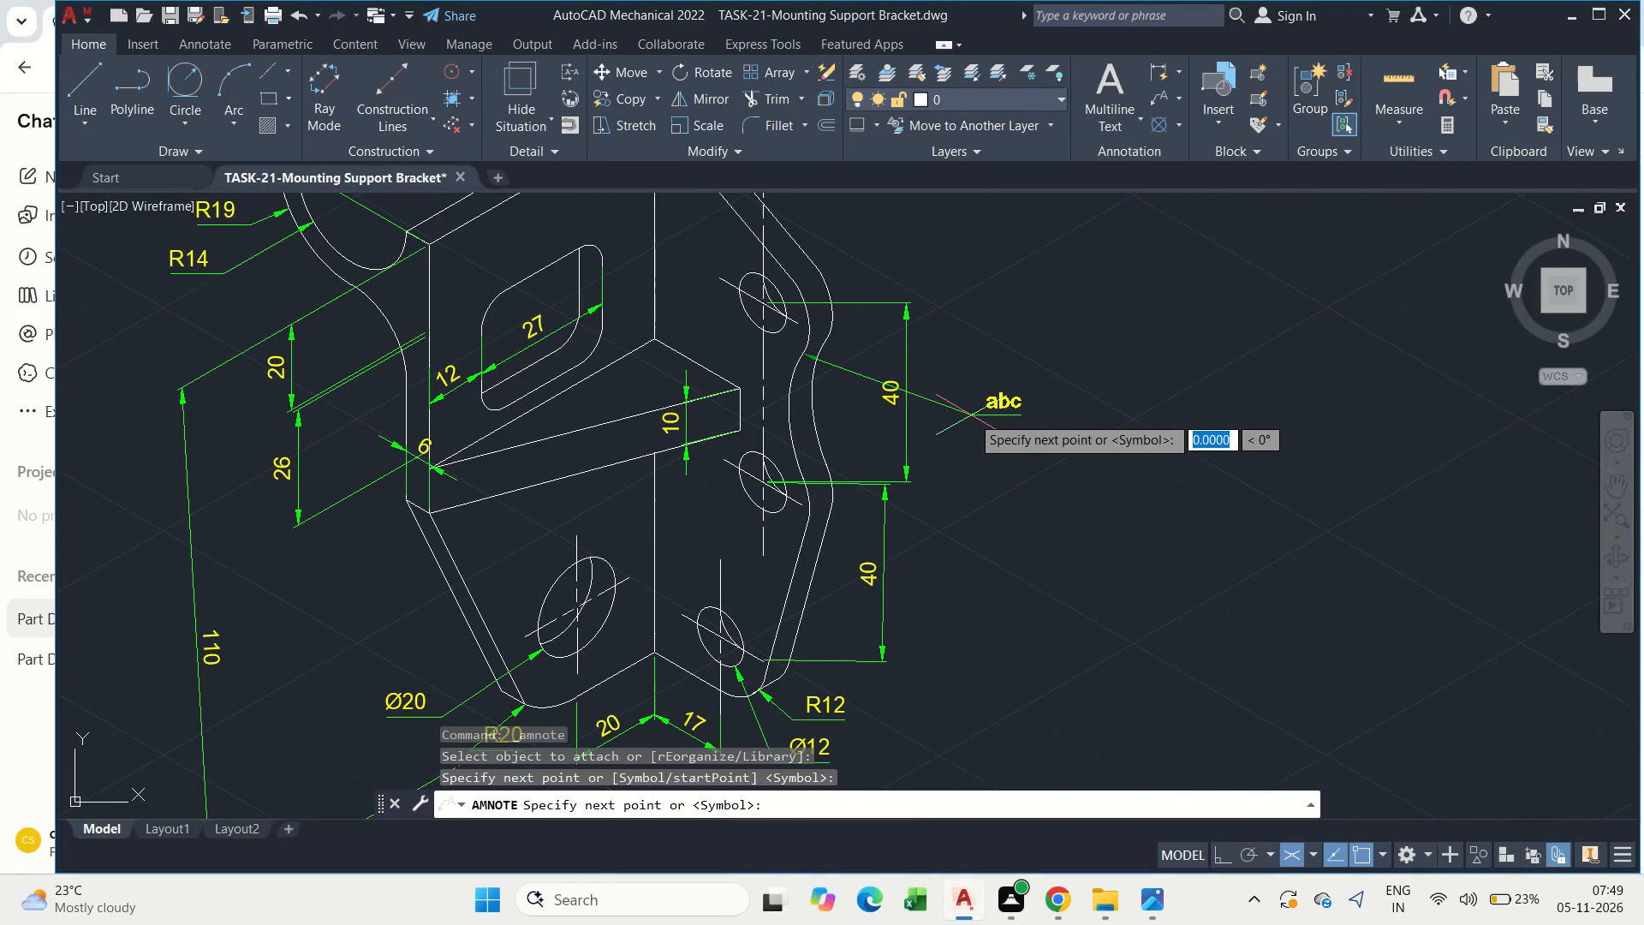
key("space")
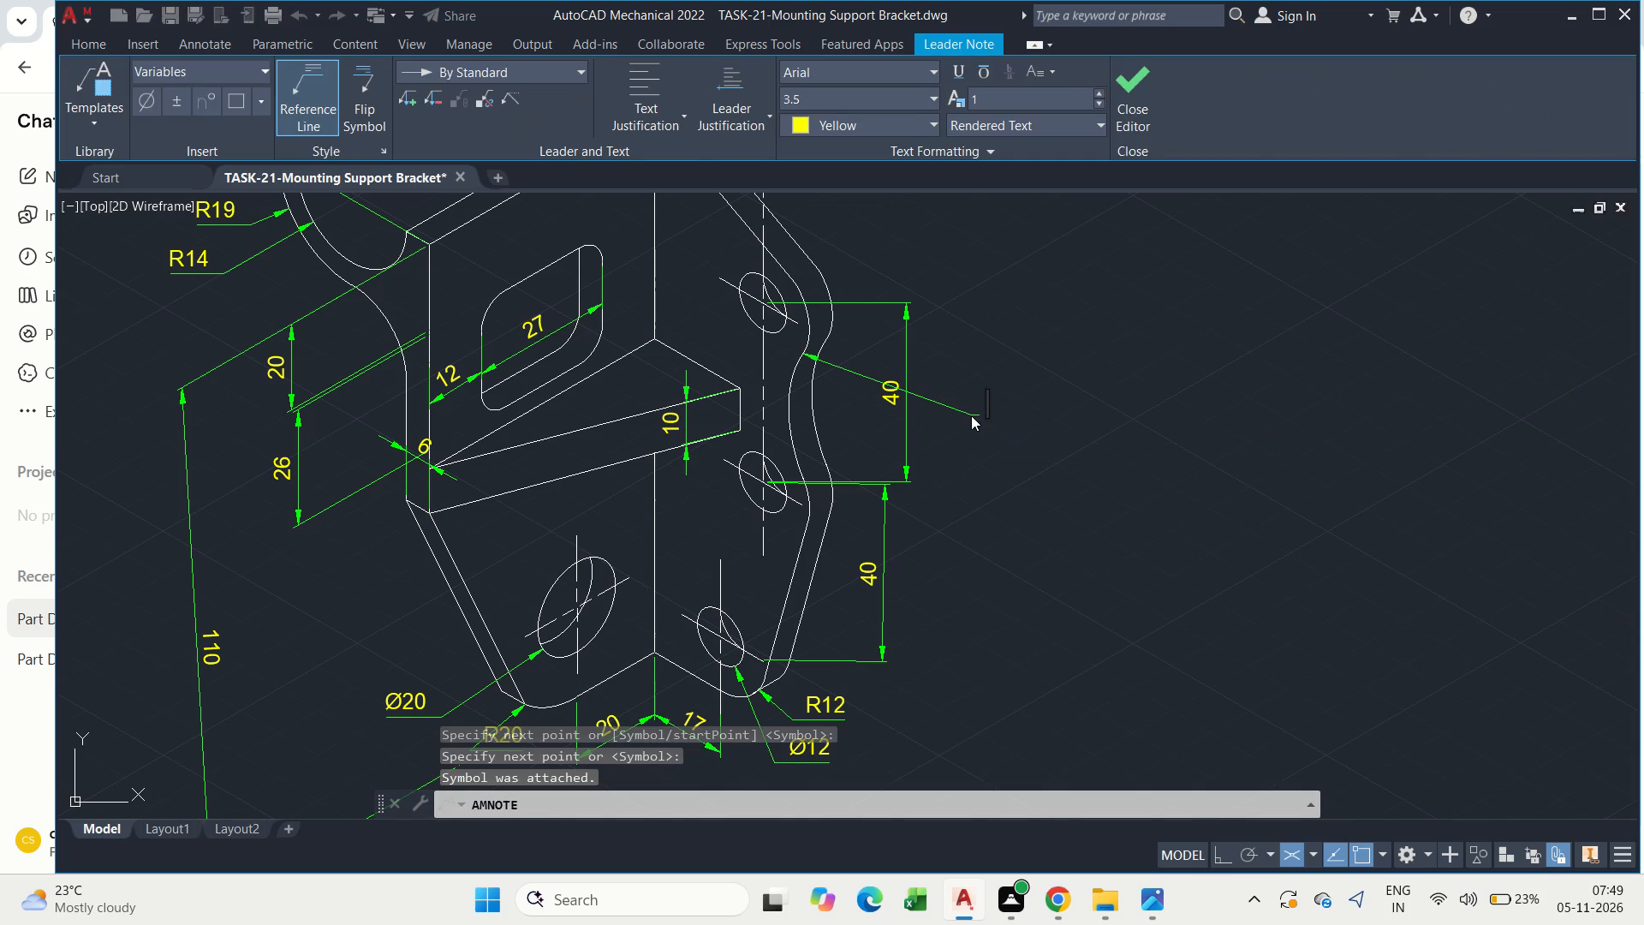
key("r")
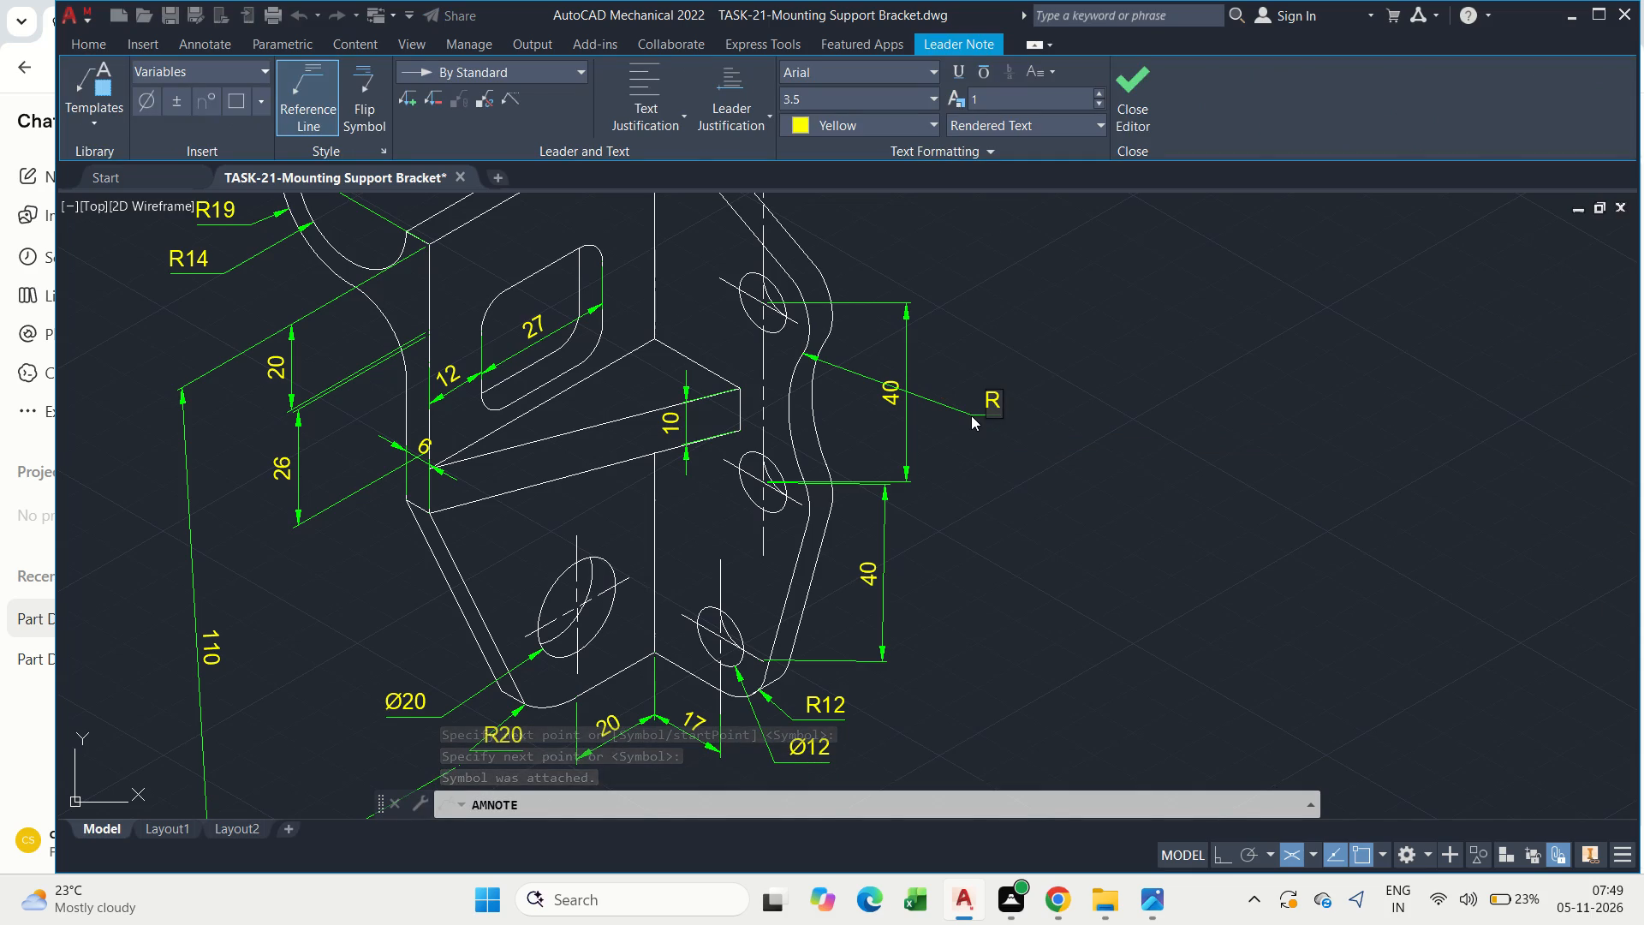
type("28")
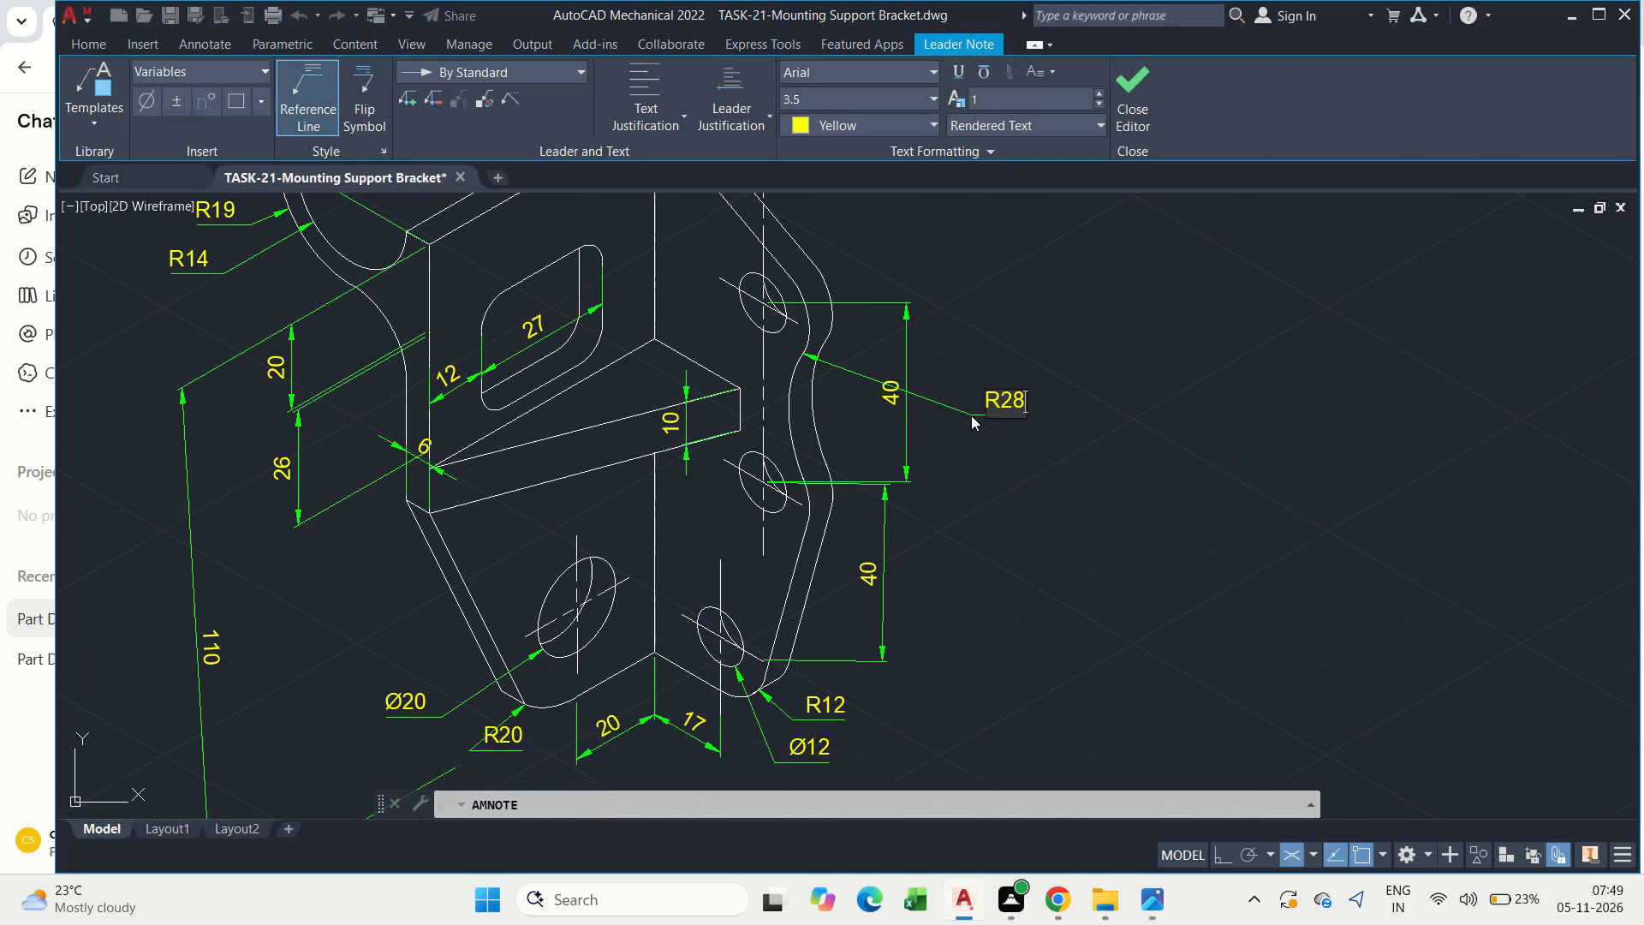
key("Return")
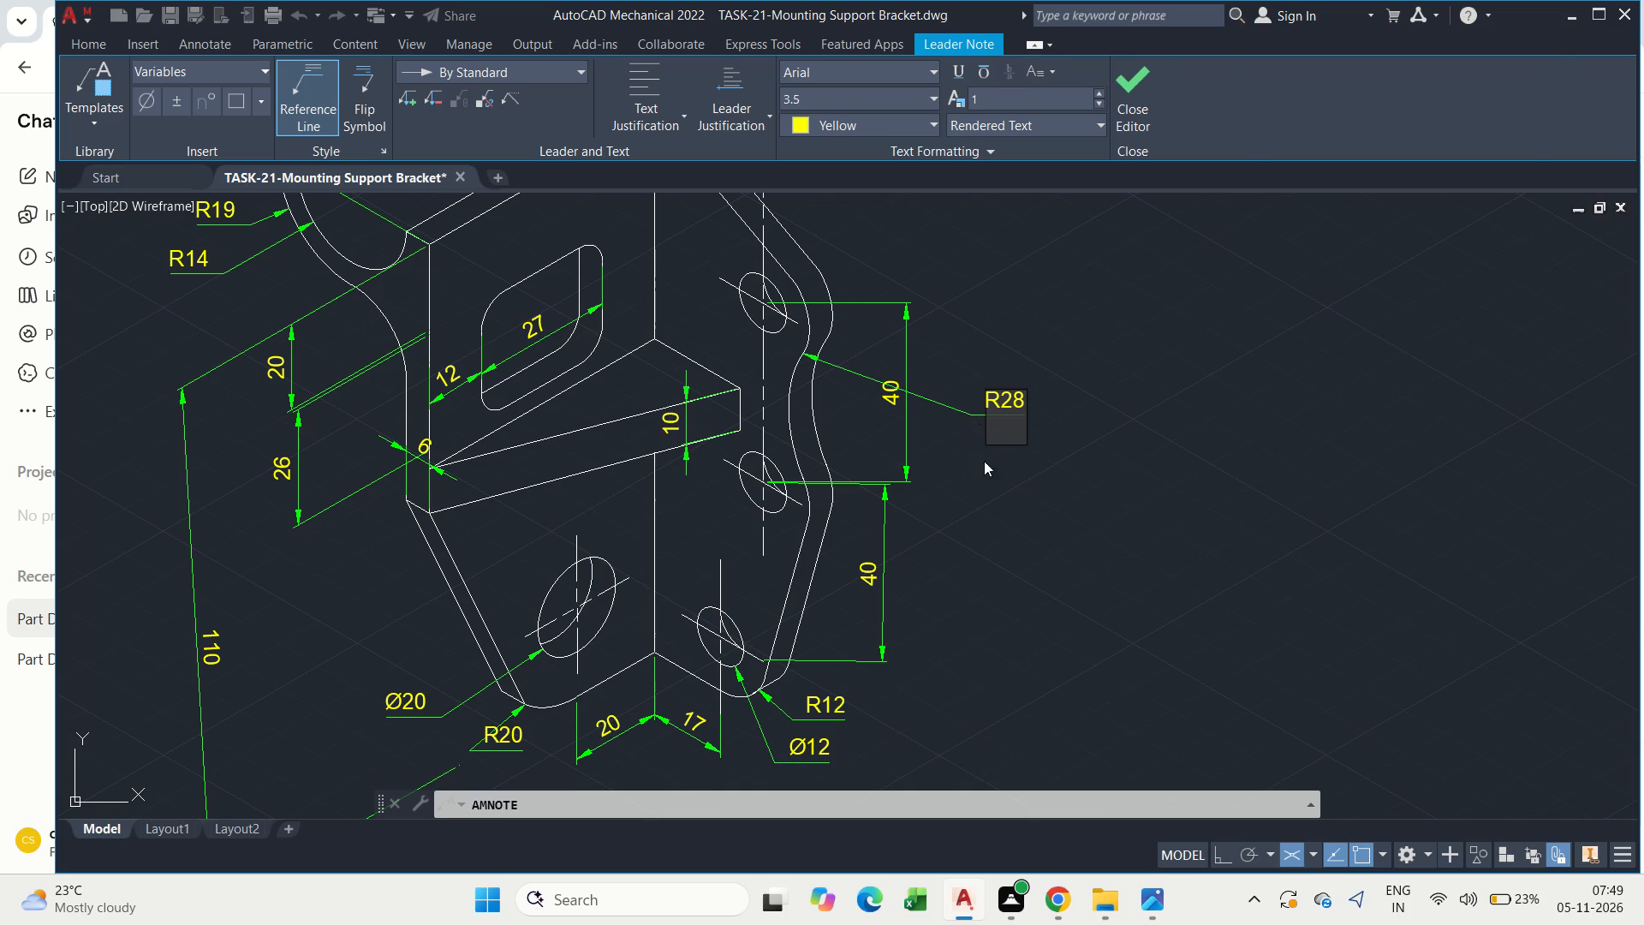
left_click(986, 467)
key("Escape")
key("Escape")
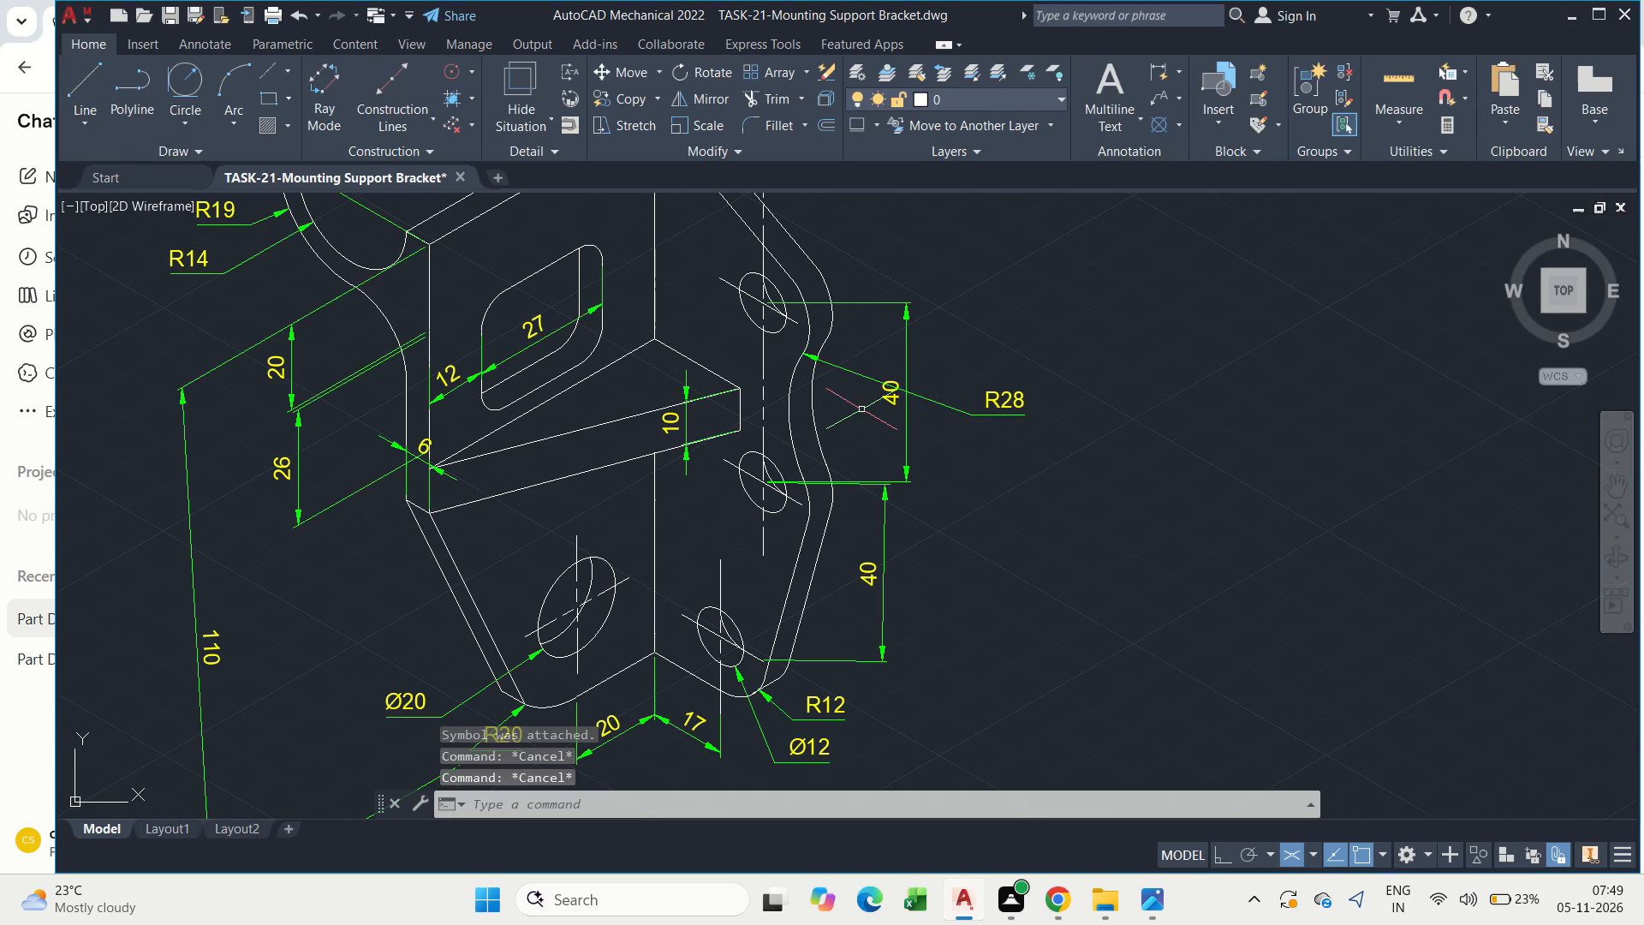
Save the drawing with the R28 note.
key("ctrl+s")
key("ctrl+s")
key("Escape")
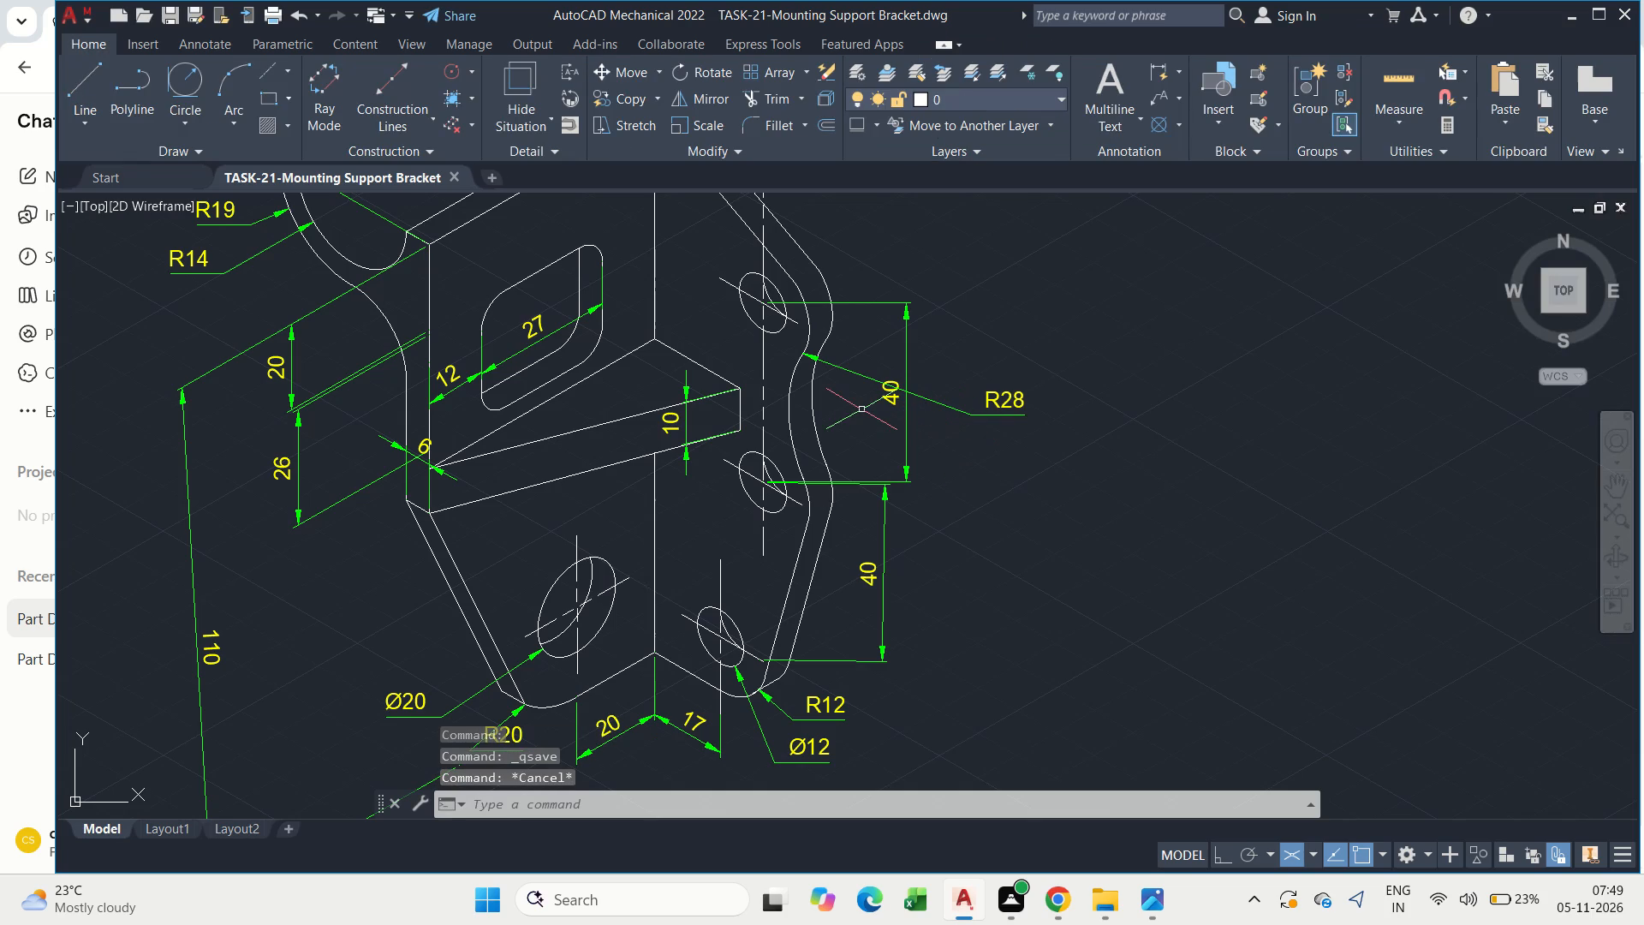
key("Escape")
Add a power dimension across the side plate's thickness at the top of its sloped edge, with the text overridden to 6.
middle_click_drag(735, 390, 758, 624)
scroll(682, 372, "up", 1)
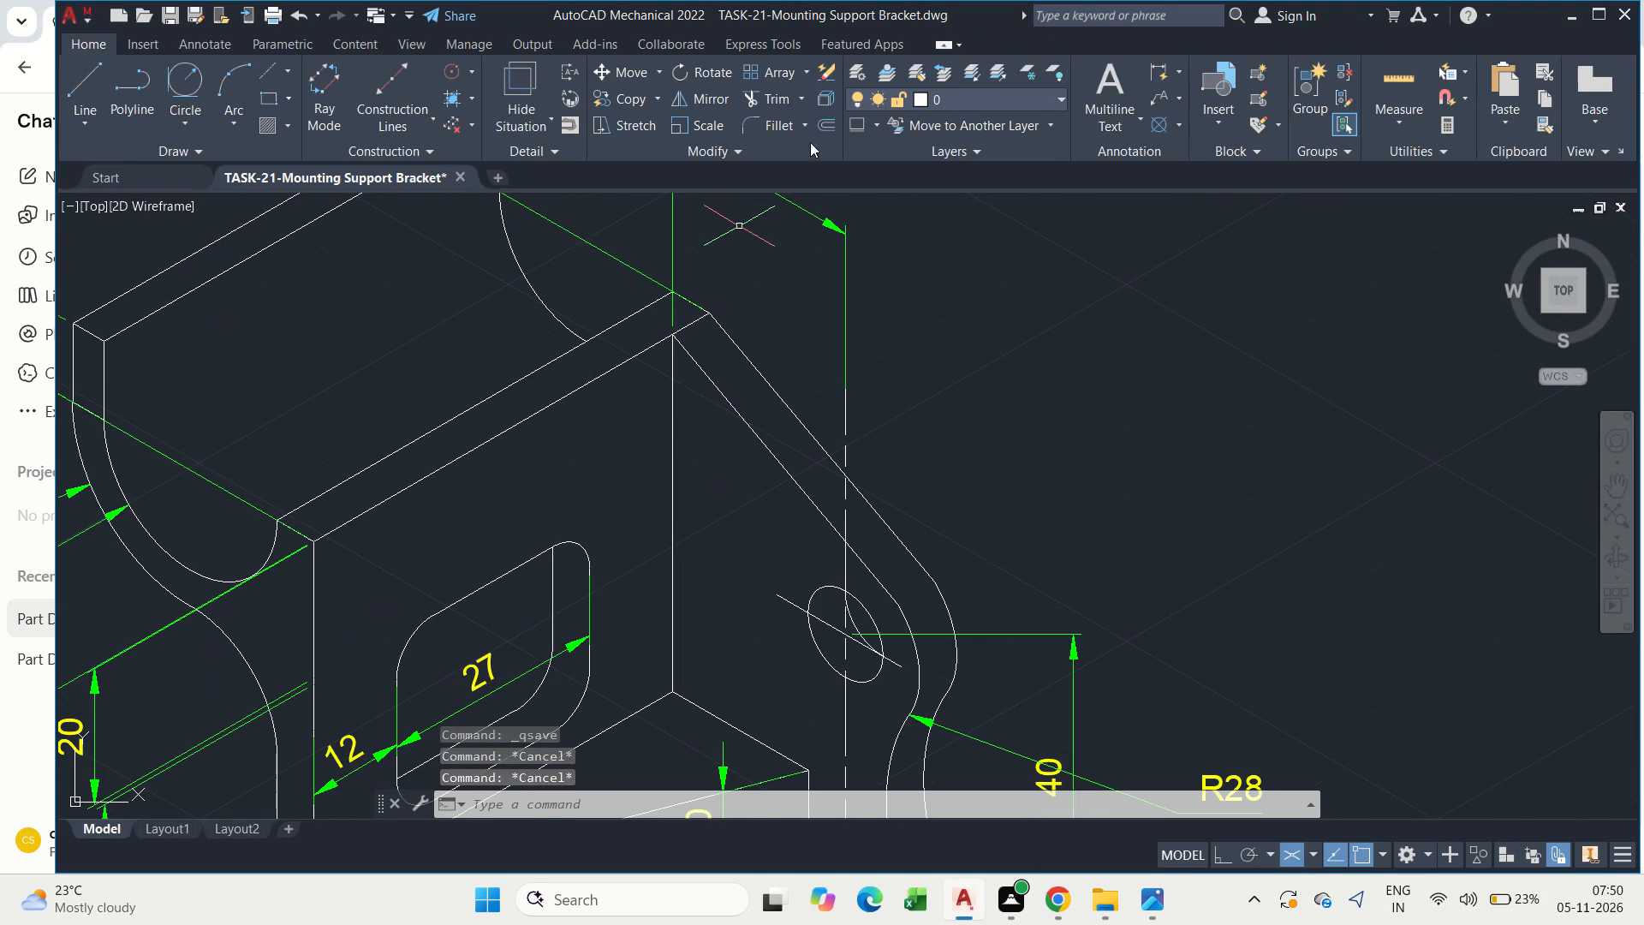
left_click(1161, 74)
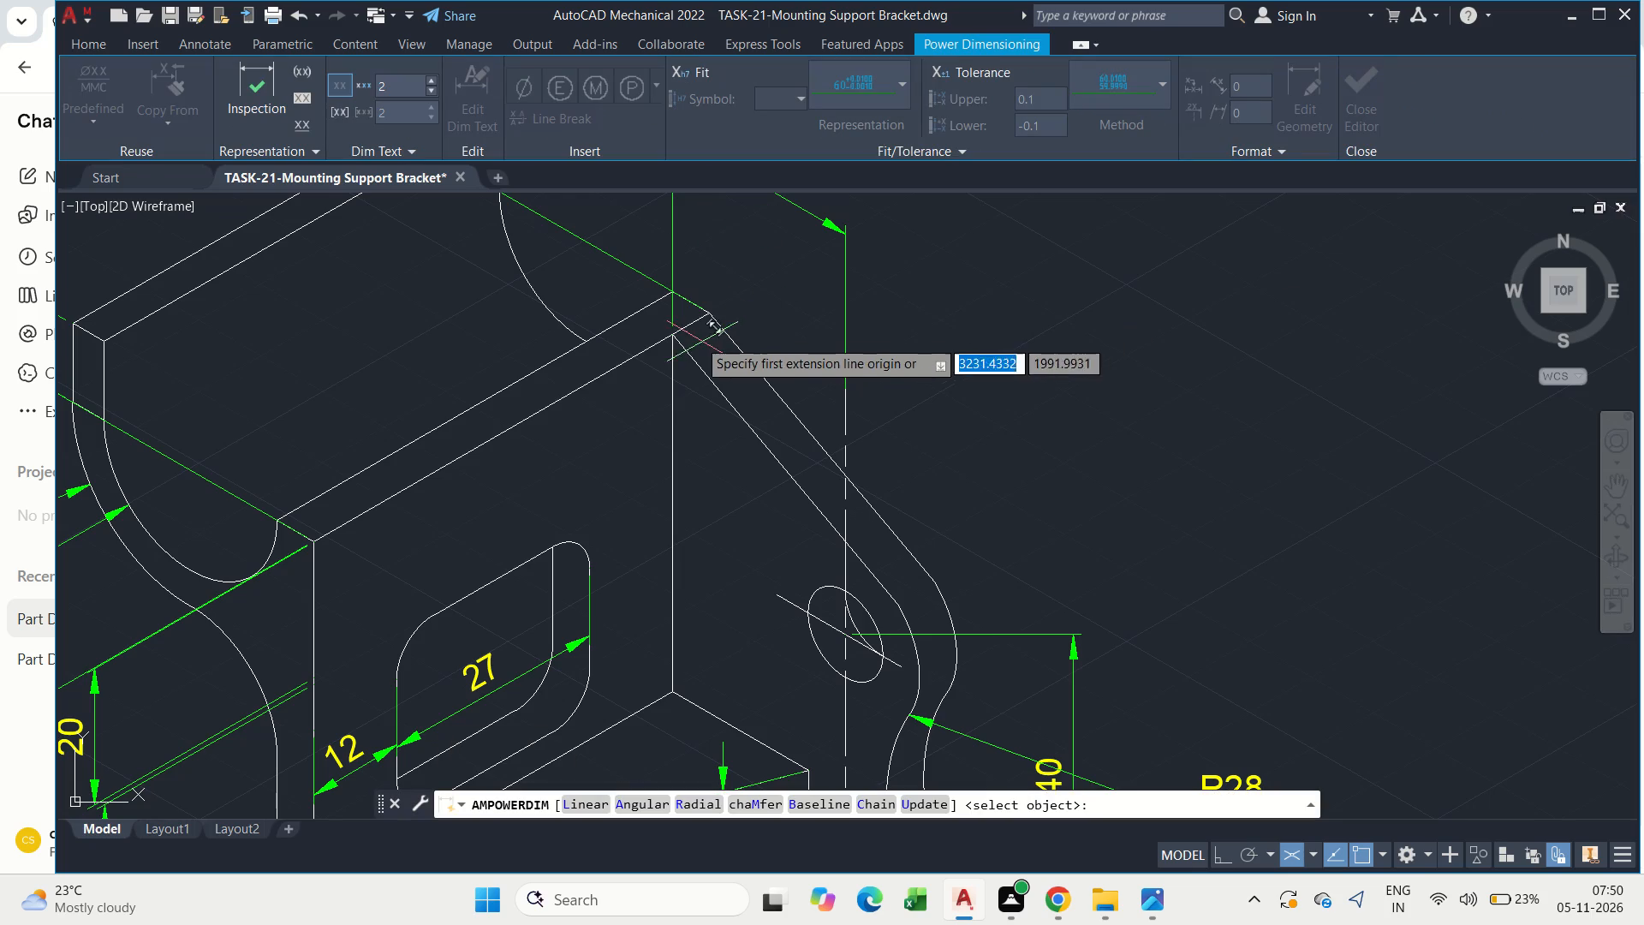
left_click(668, 332)
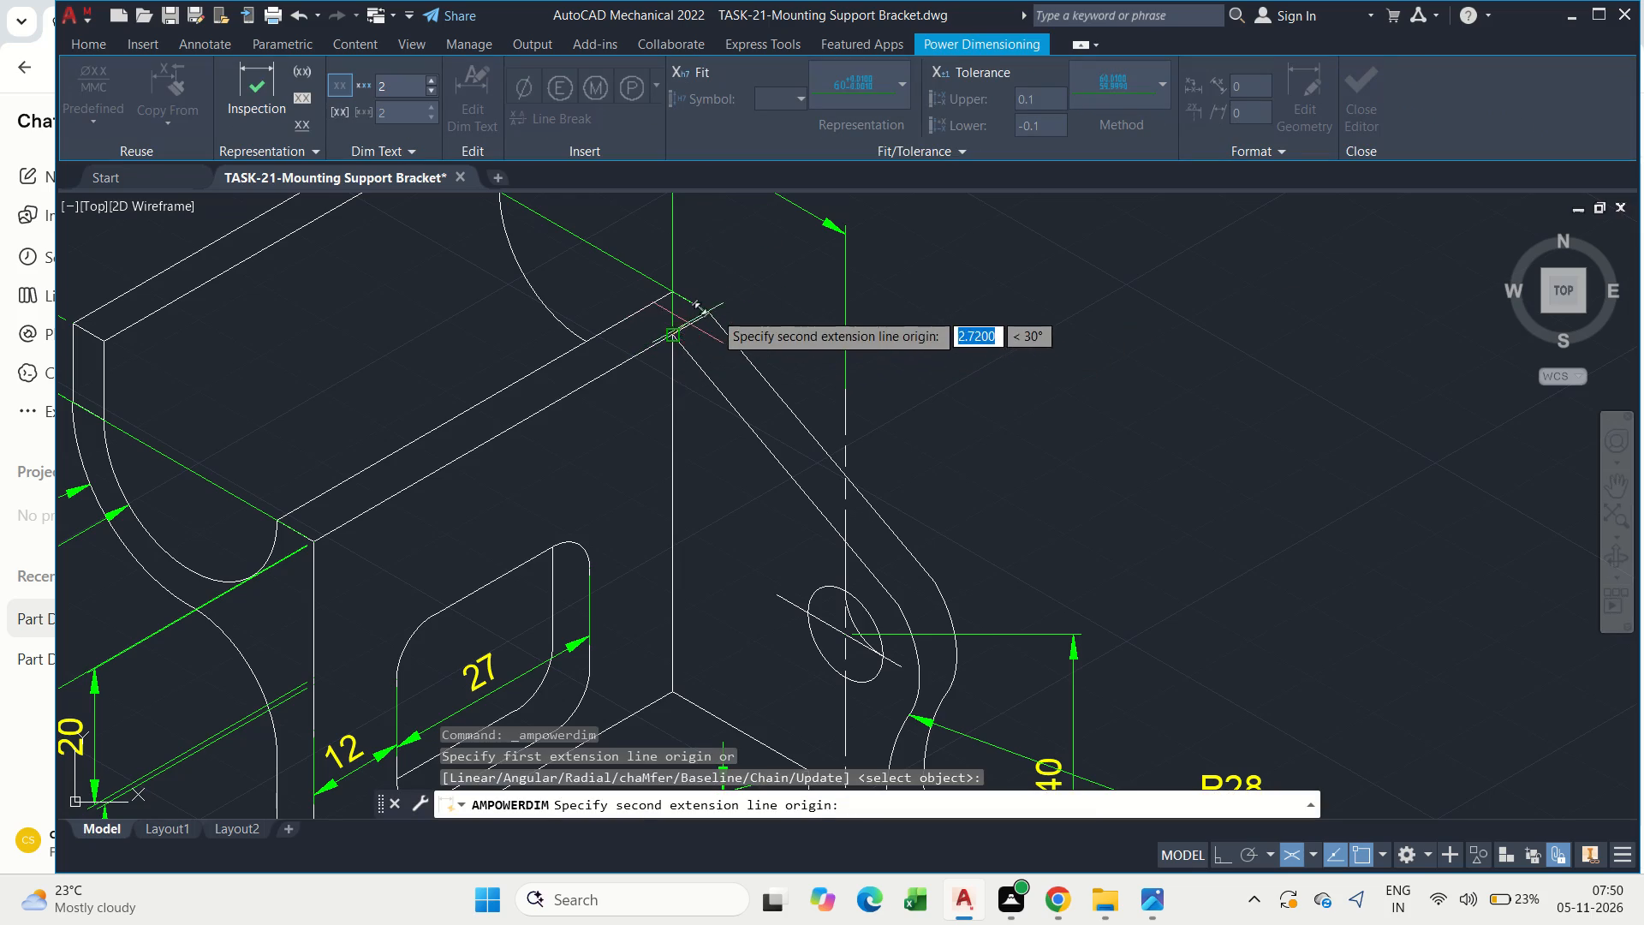
left_click(714, 310)
left_click(750, 380)
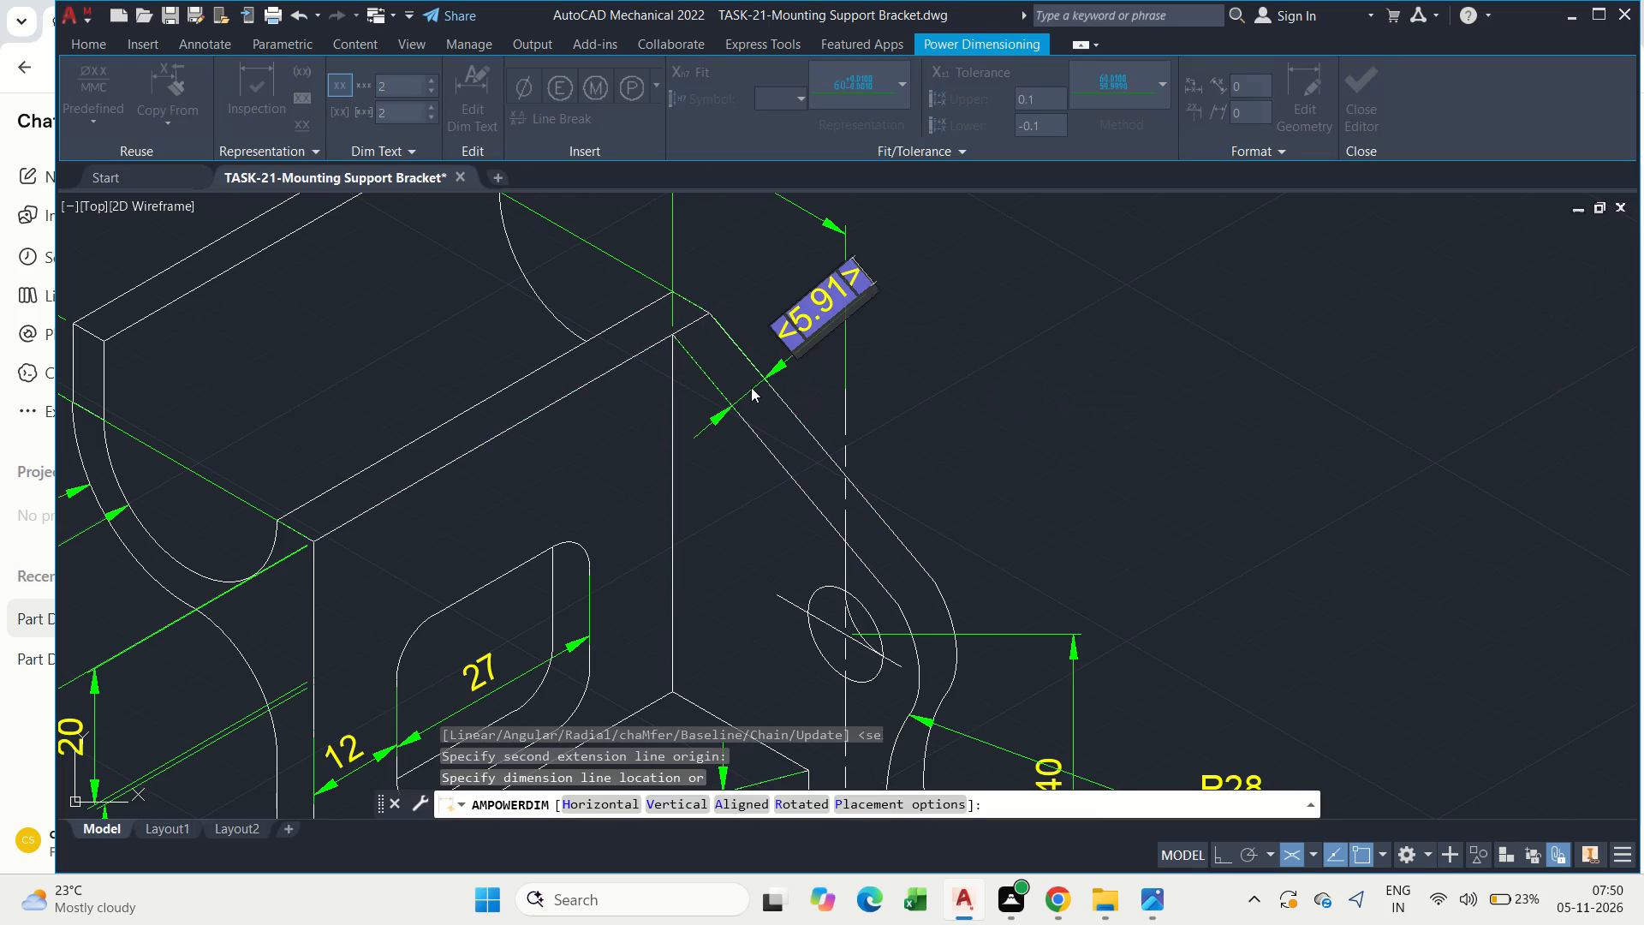
key("BackSpace")
key("6")
key("Return")
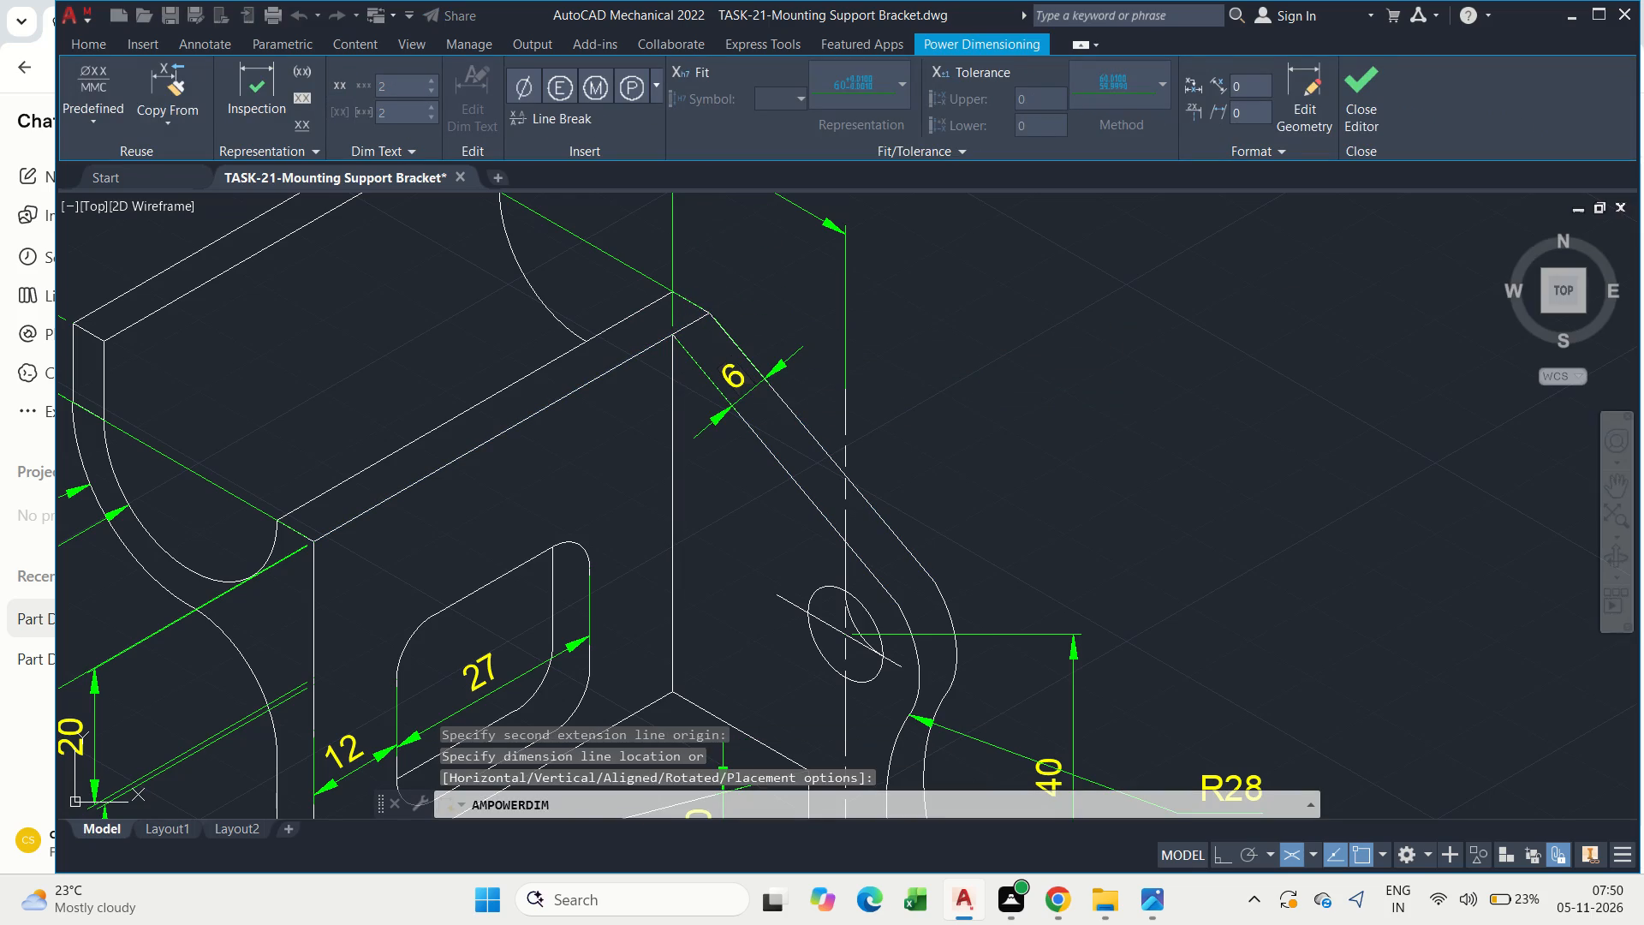
key("Escape")
key("Escape")
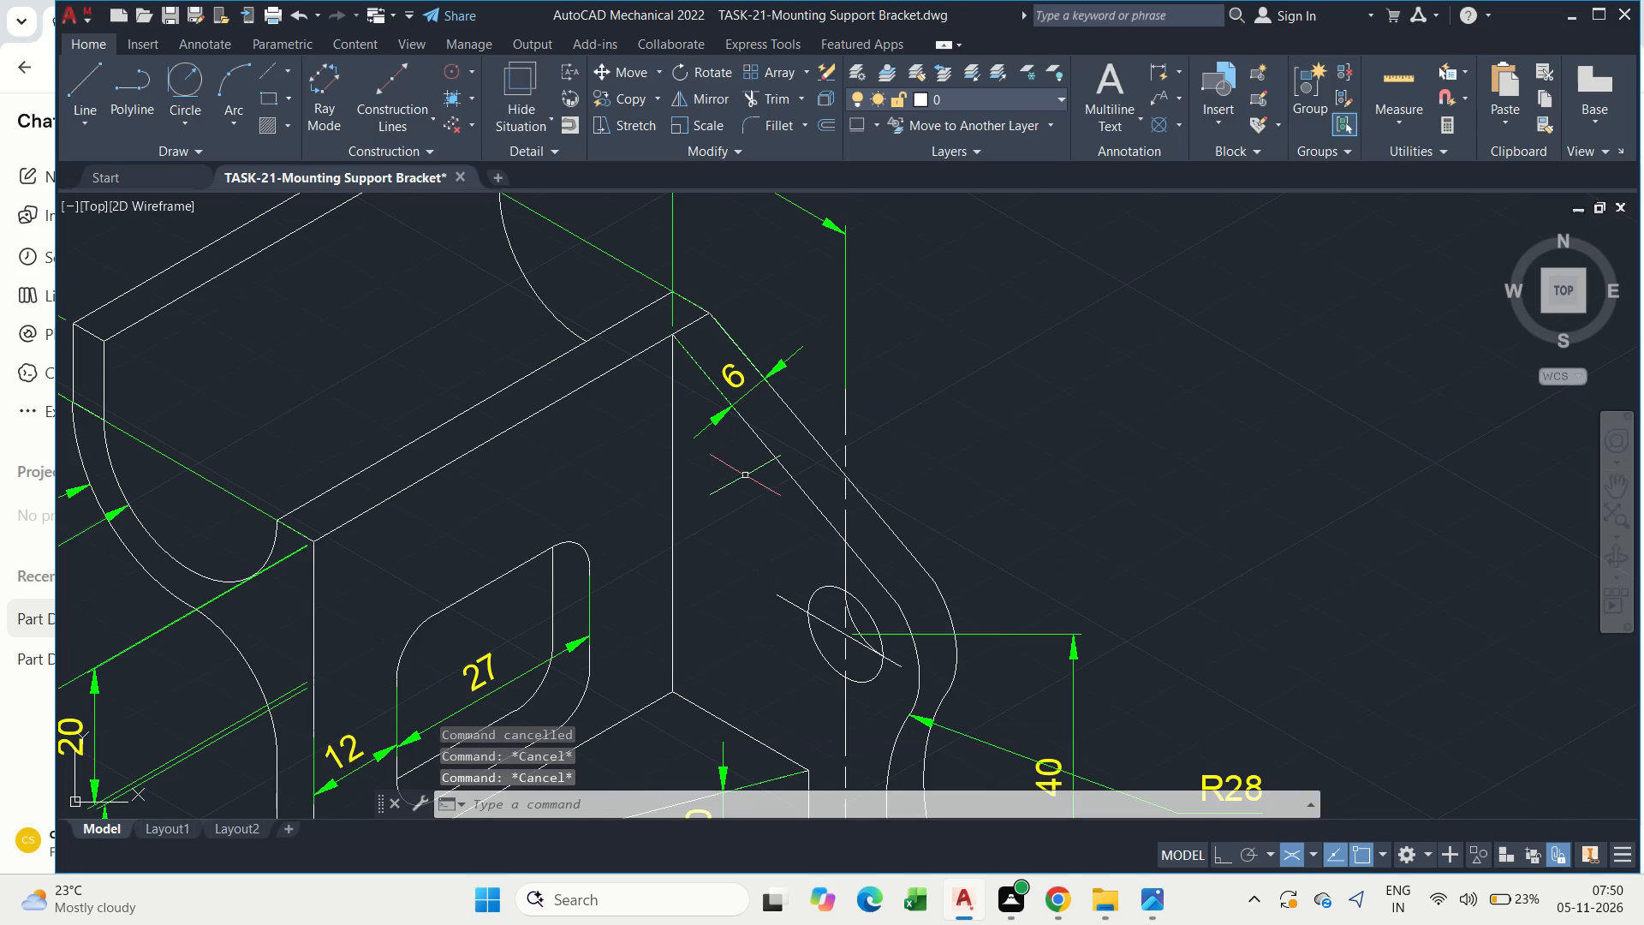
Save the drawing with the plate thickness dimension.
key("ctrl+s")
key("ctrl+s")
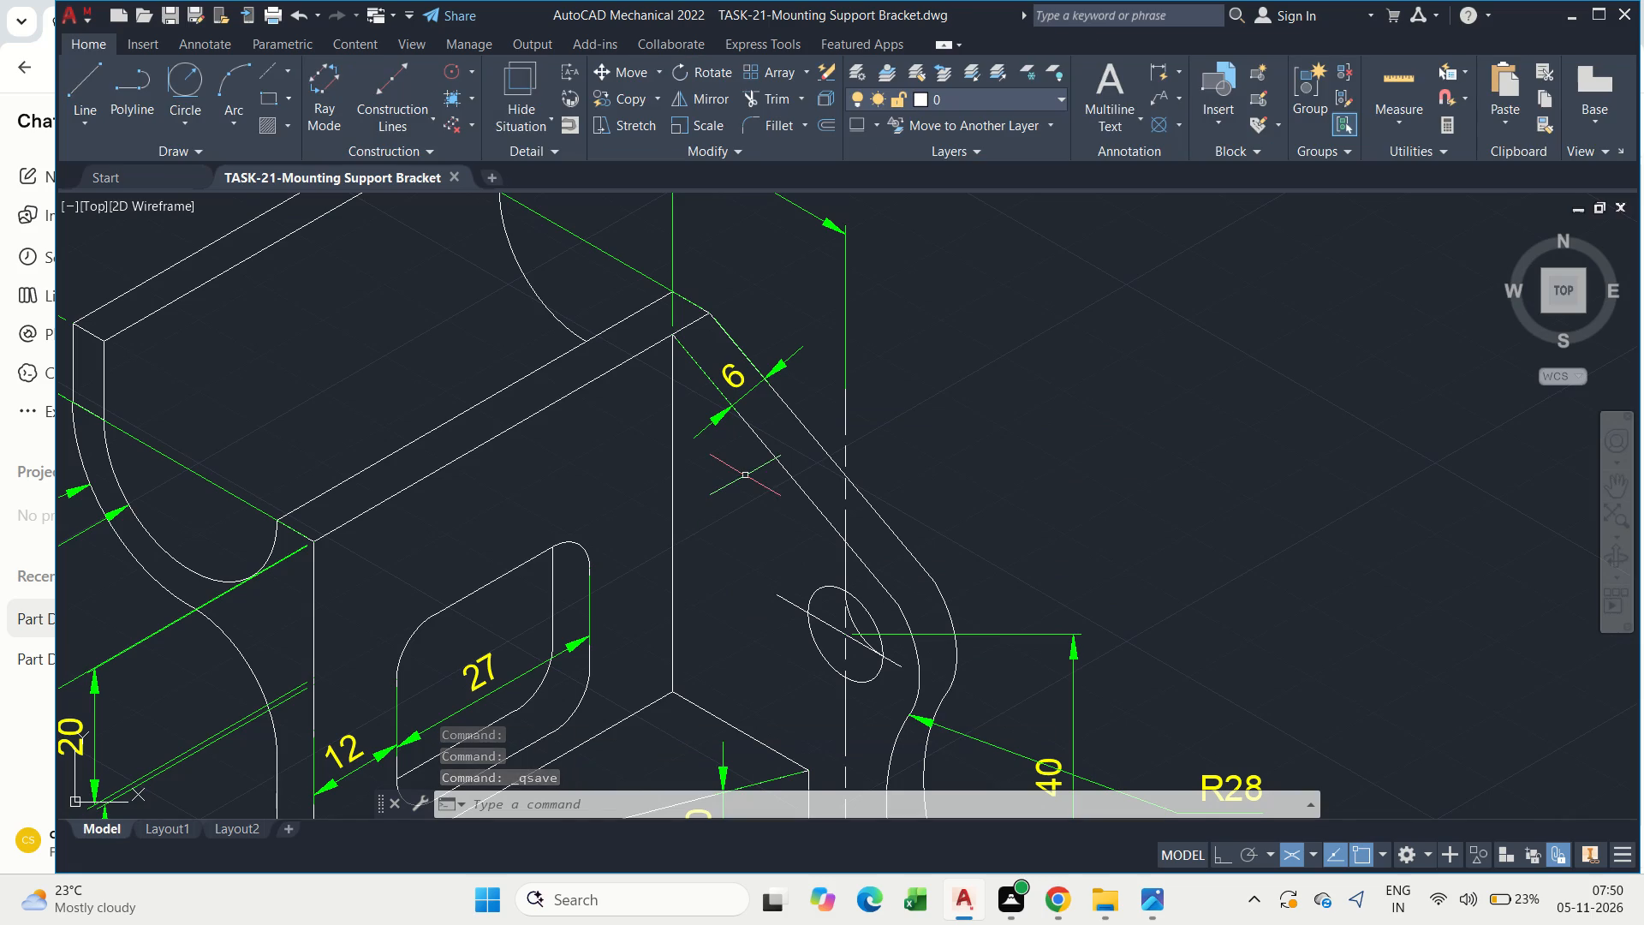
Oblique both 40 hole-spacing dimensions beside the wavy edge along the isometric axis, picking the angle from the middle small hole's center.
middle_click_drag(801, 417, 753, 304)
scroll(753, 304, "down", 2)
scroll(831, 486, "up", 2)
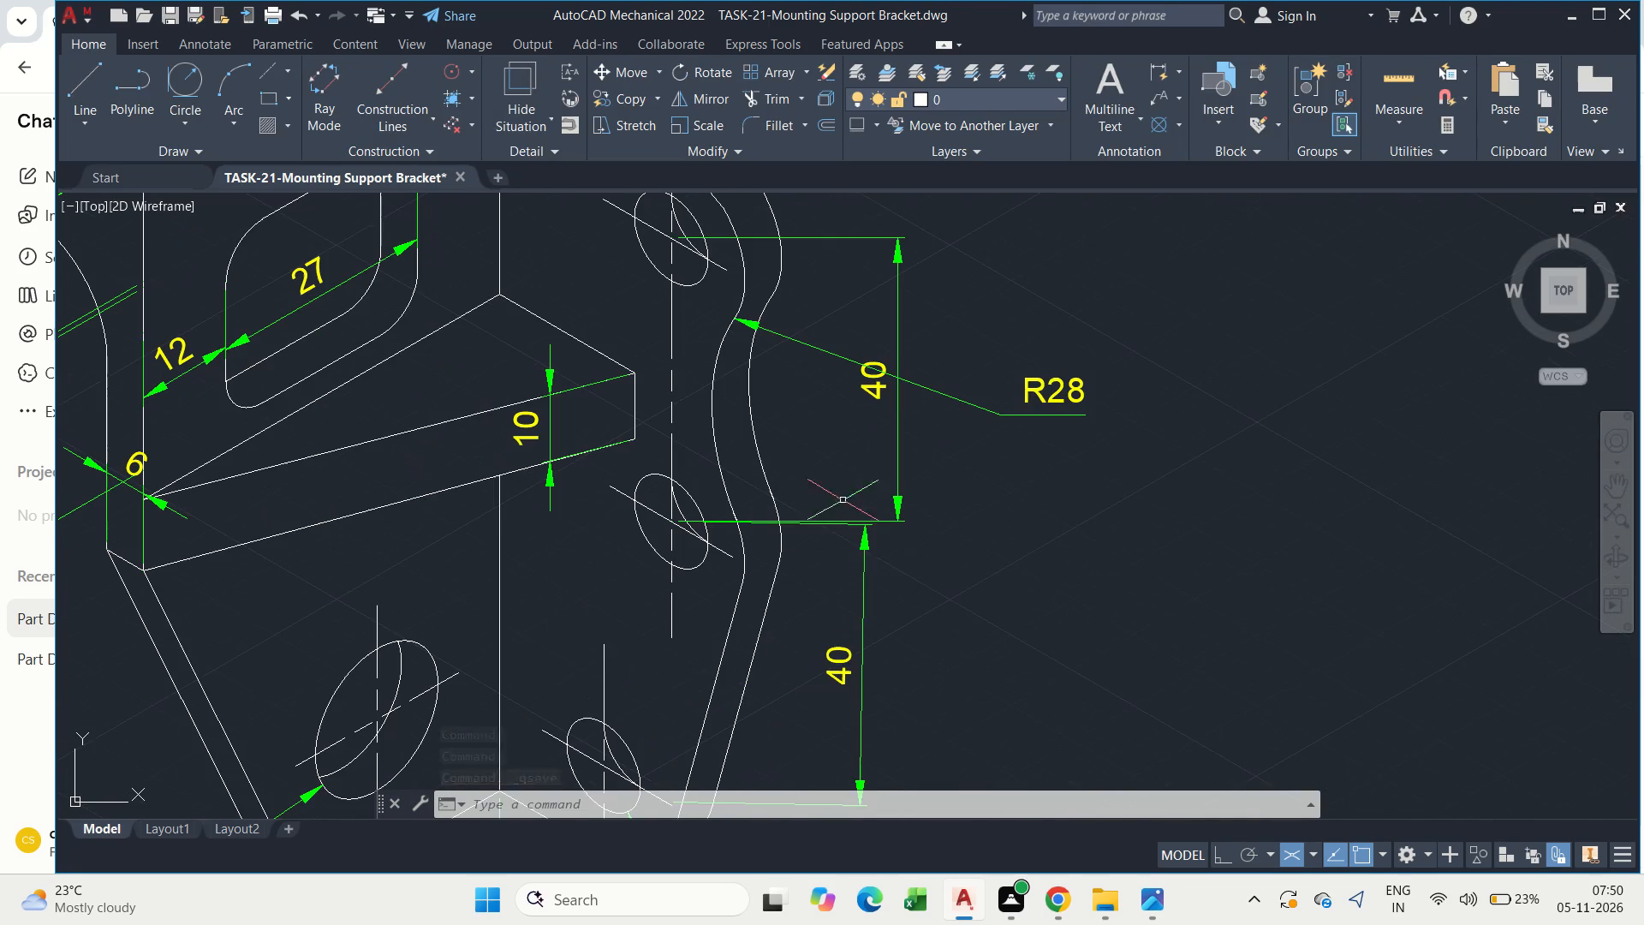
left_click(868, 570)
left_click(824, 488)
type("DIM")
left_click(927, 616)
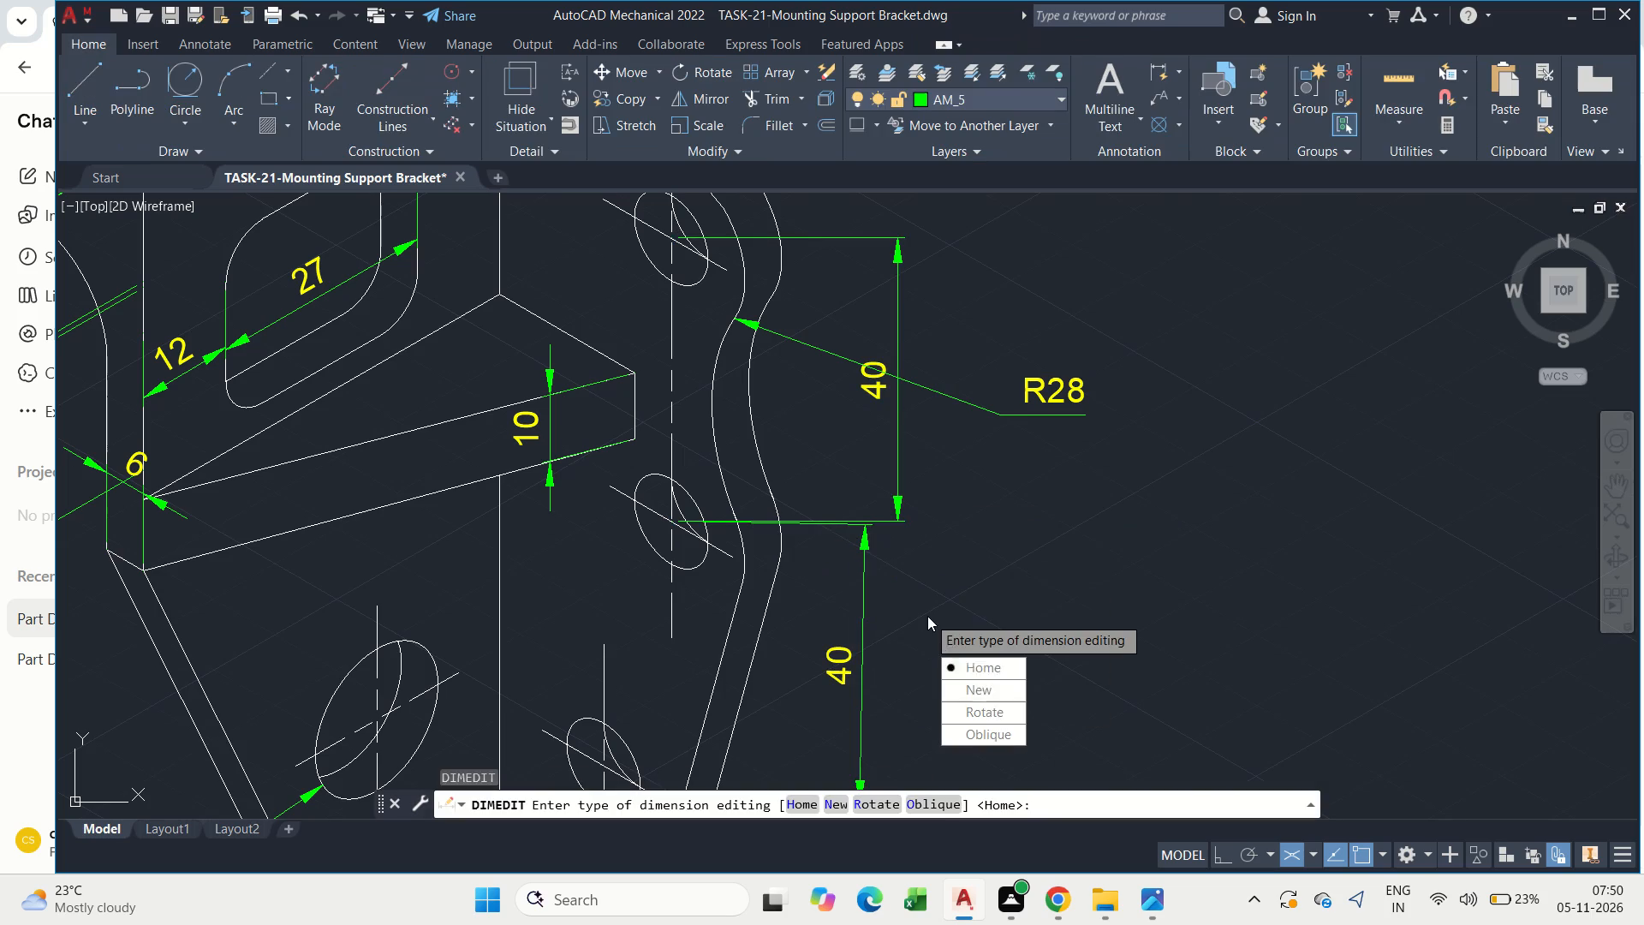
left_click_drag(968, 729, 928, 616)
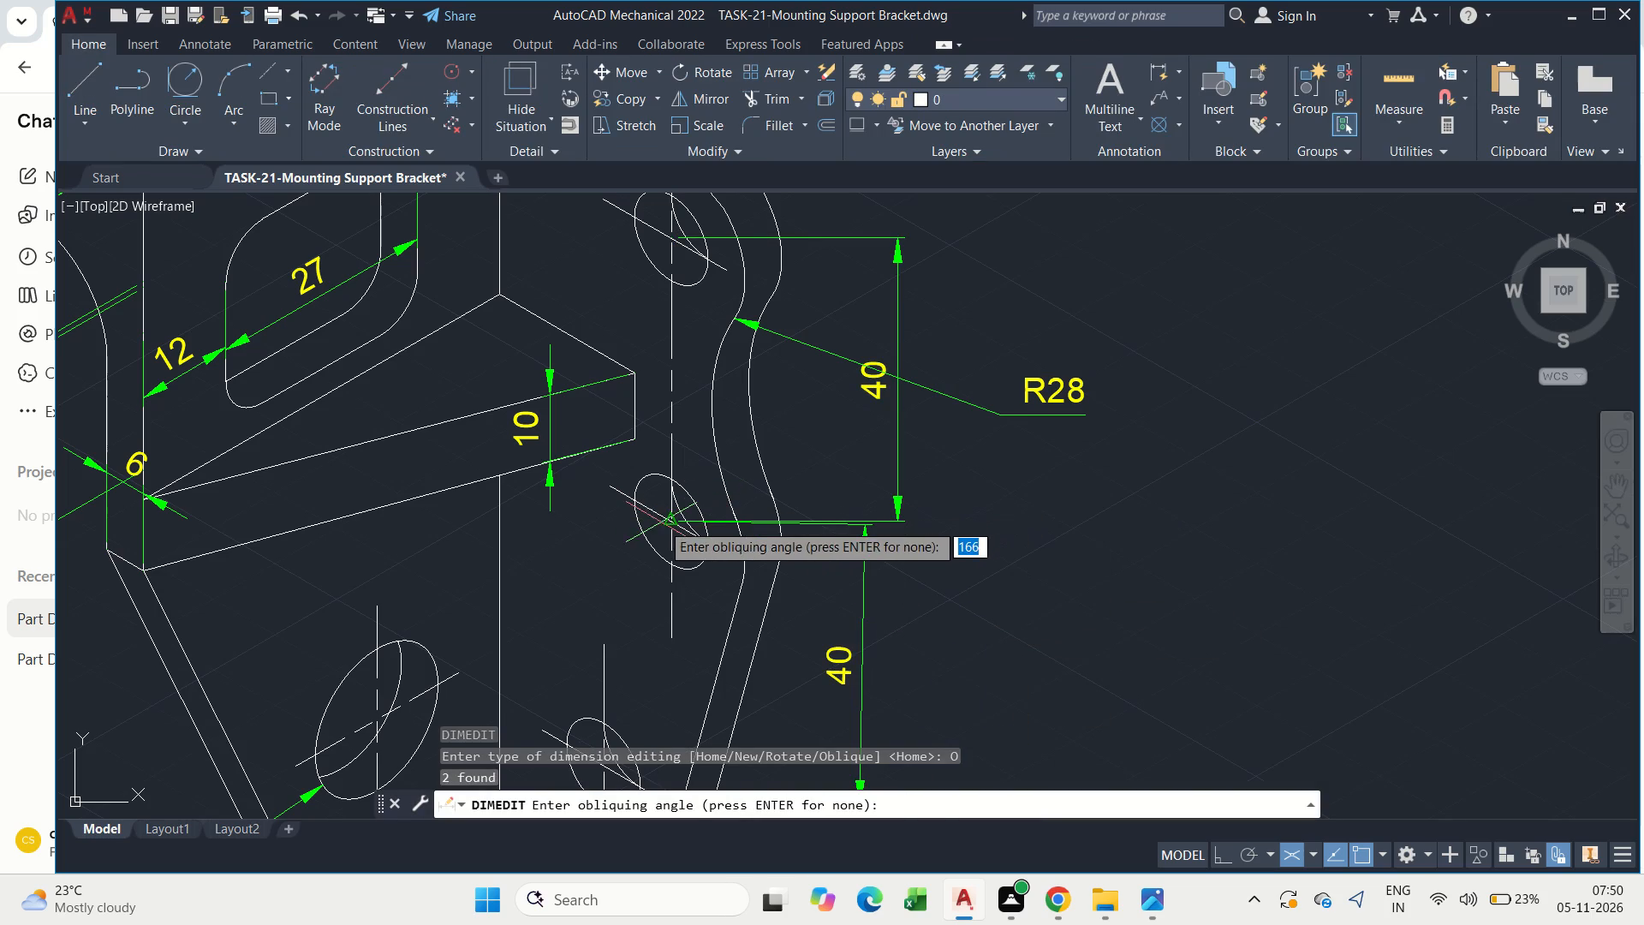
left_click_drag(676, 520, 801, 614)
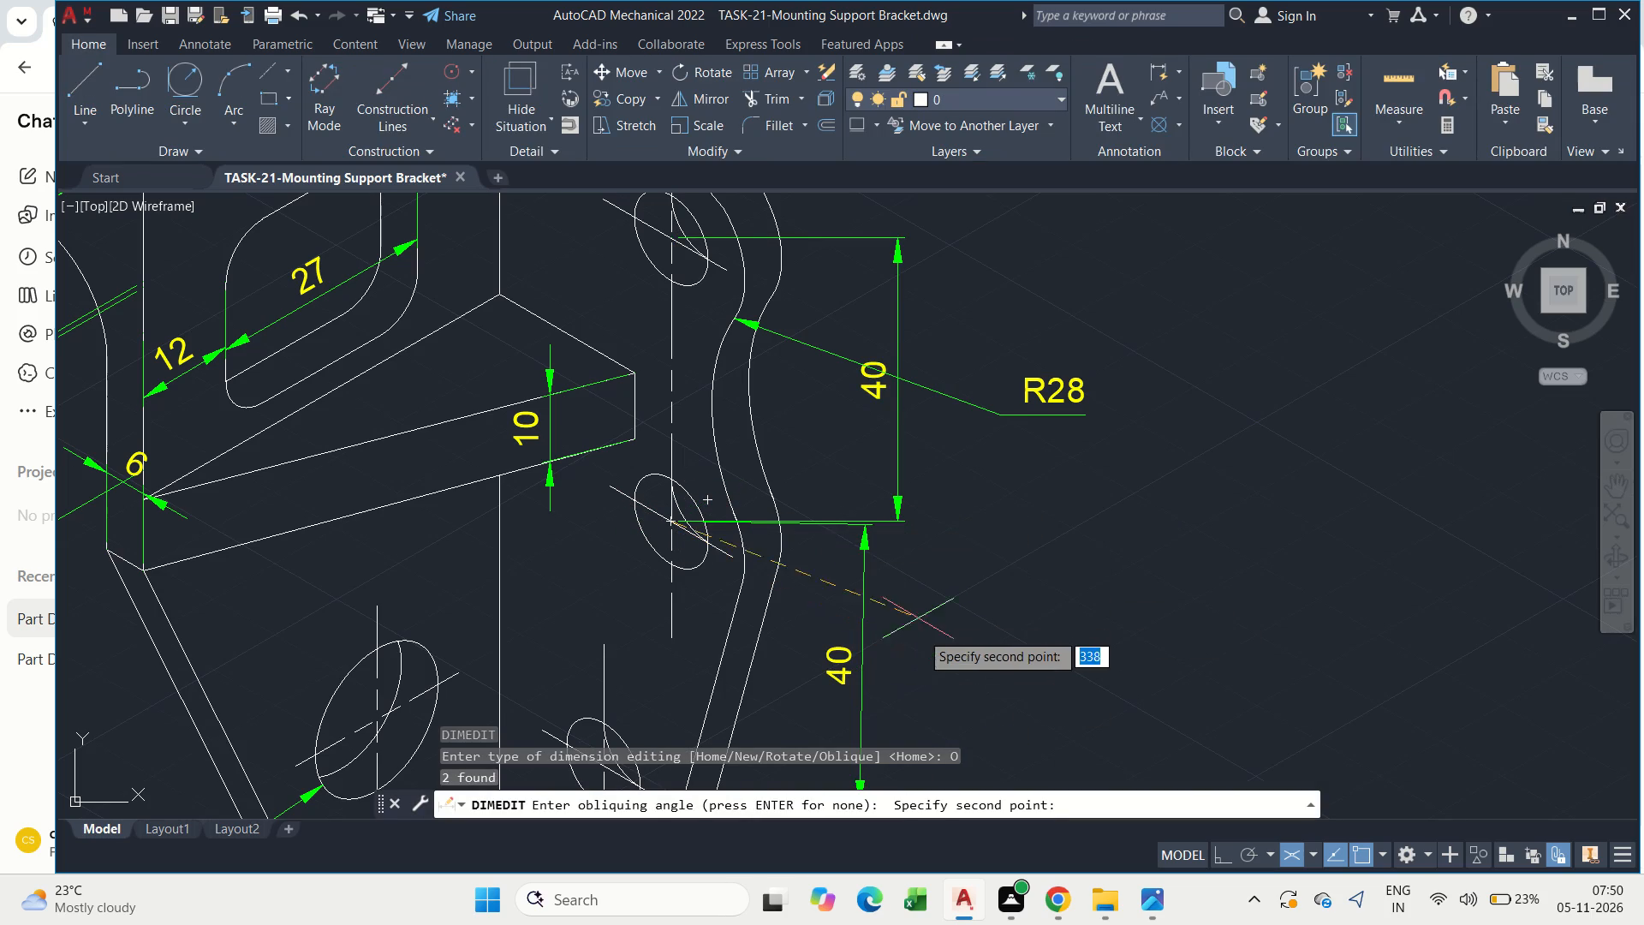
left_click(913, 652)
scroll(920, 546, "down", 1)
key("Escape")
Stretch the upper 40 dimension's line inward so its lower end meets the top of the lower 40 dimension.
left_click_drag(918, 581, 896, 552)
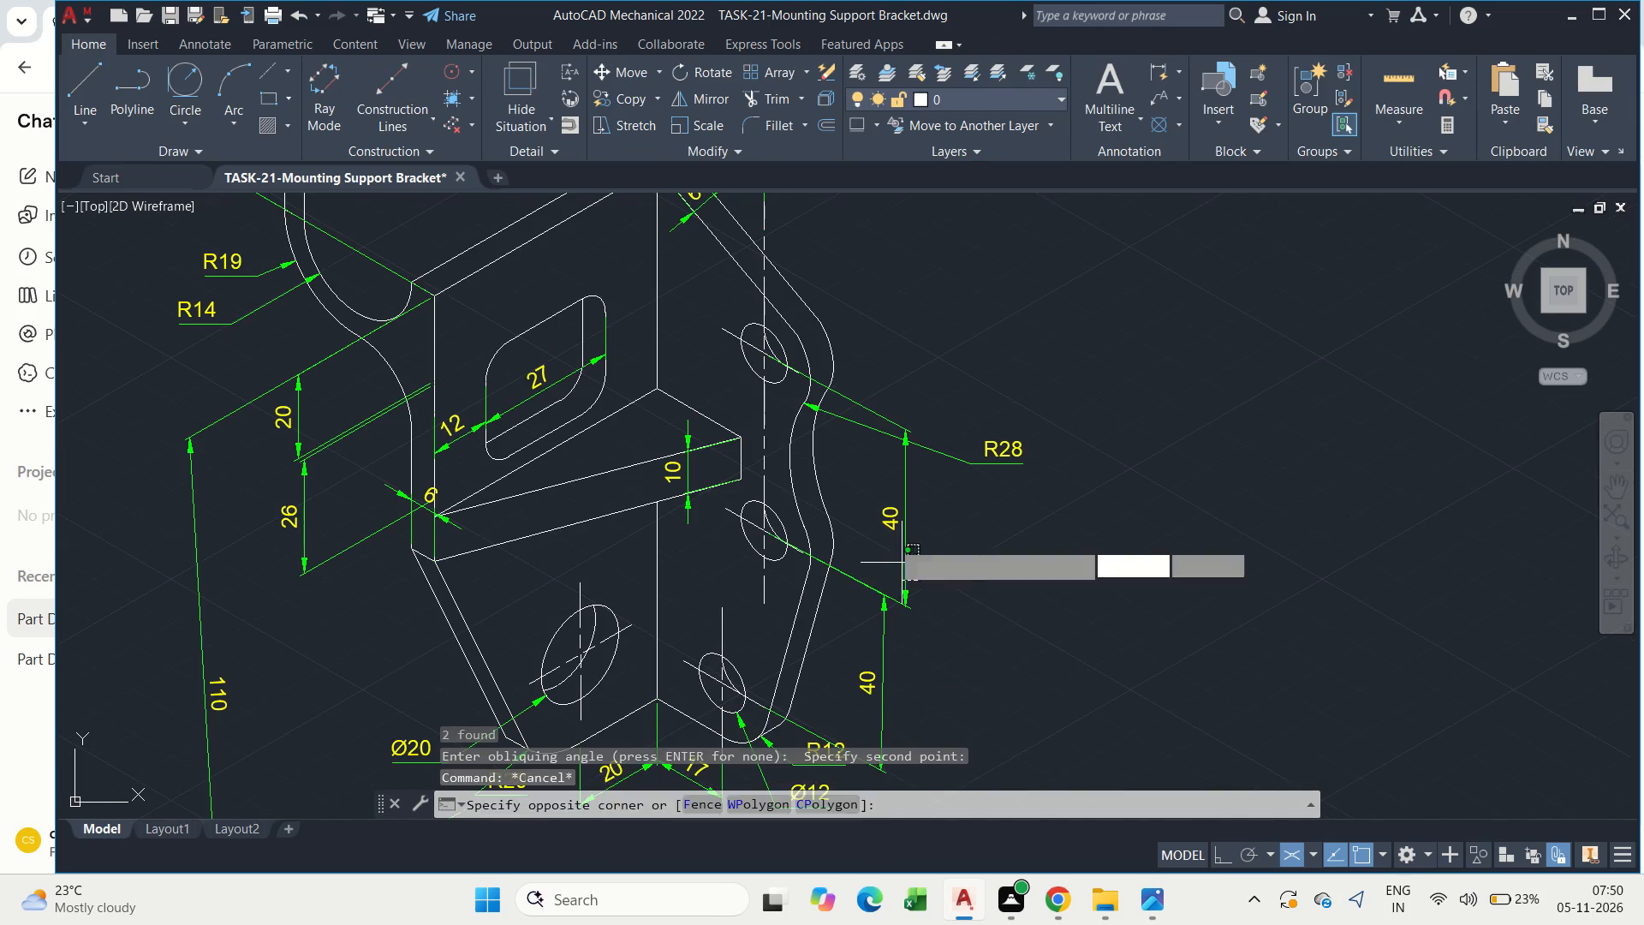
left_click_drag(891, 541, 902, 575)
scroll(908, 603, "up", 1)
left_click(902, 611)
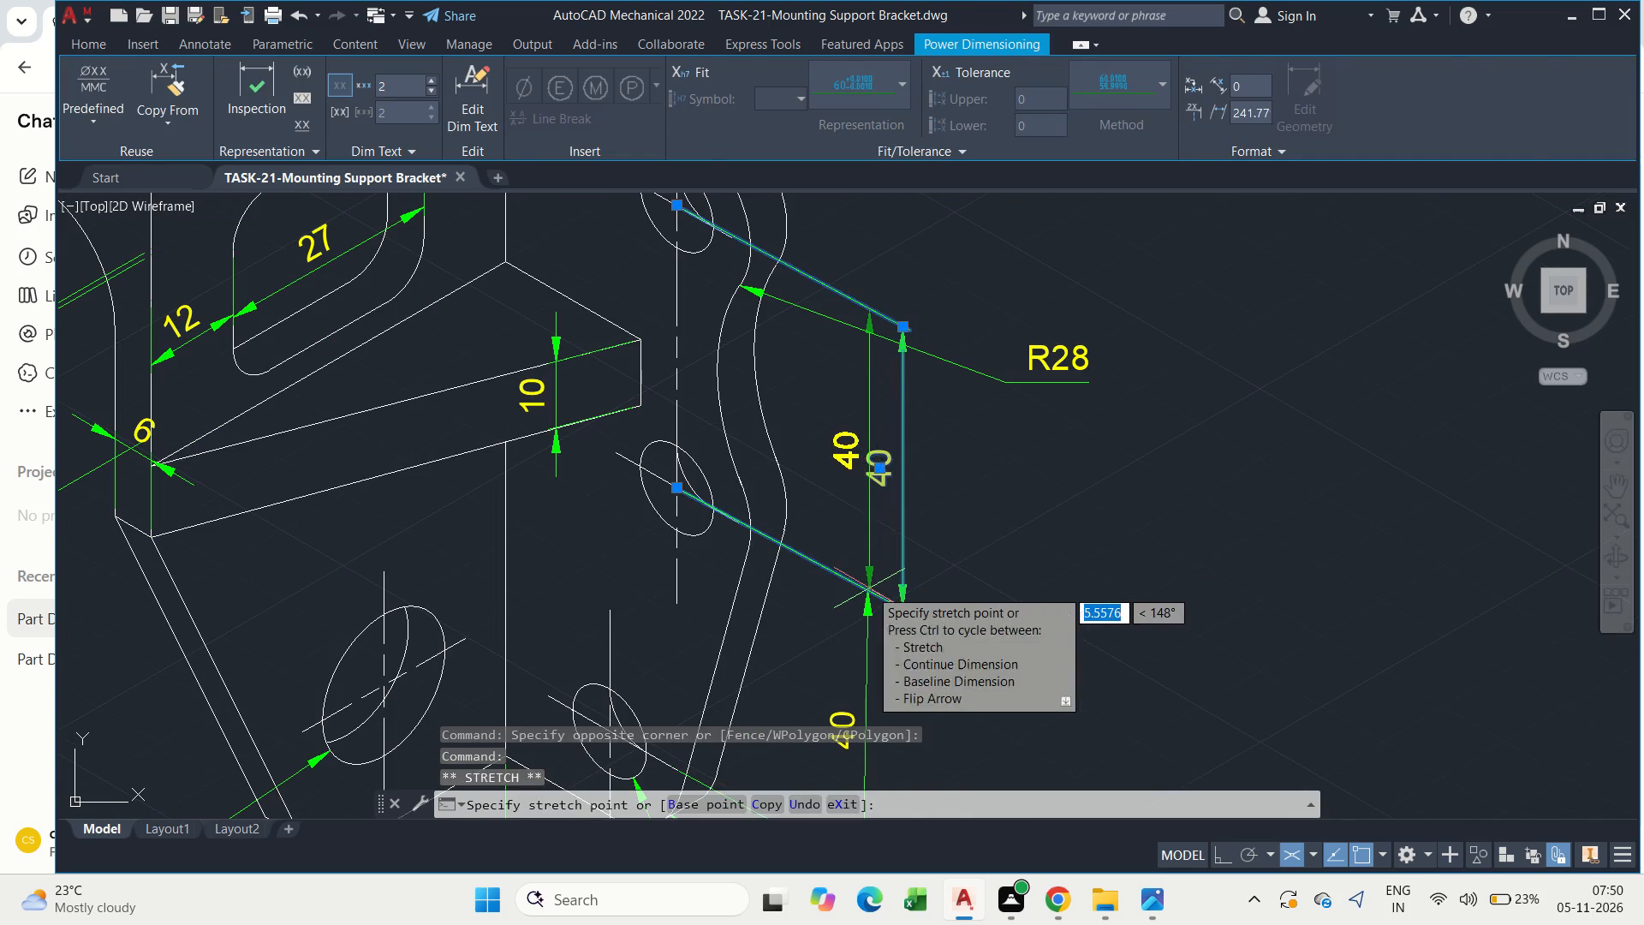
left_click(869, 588)
key("Escape")
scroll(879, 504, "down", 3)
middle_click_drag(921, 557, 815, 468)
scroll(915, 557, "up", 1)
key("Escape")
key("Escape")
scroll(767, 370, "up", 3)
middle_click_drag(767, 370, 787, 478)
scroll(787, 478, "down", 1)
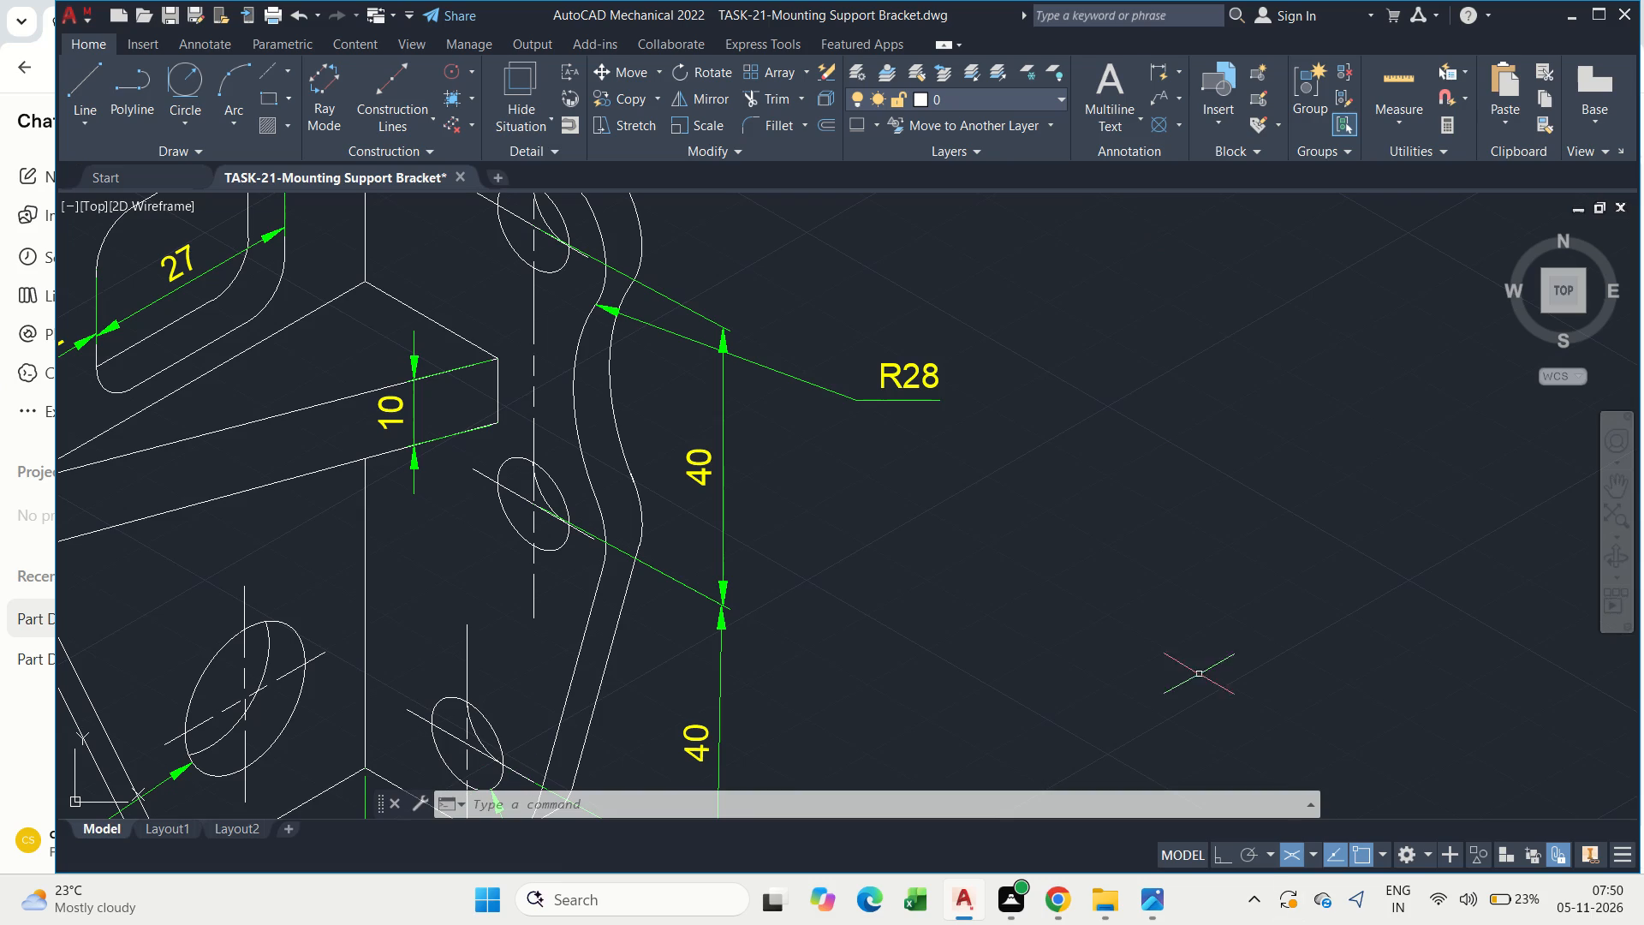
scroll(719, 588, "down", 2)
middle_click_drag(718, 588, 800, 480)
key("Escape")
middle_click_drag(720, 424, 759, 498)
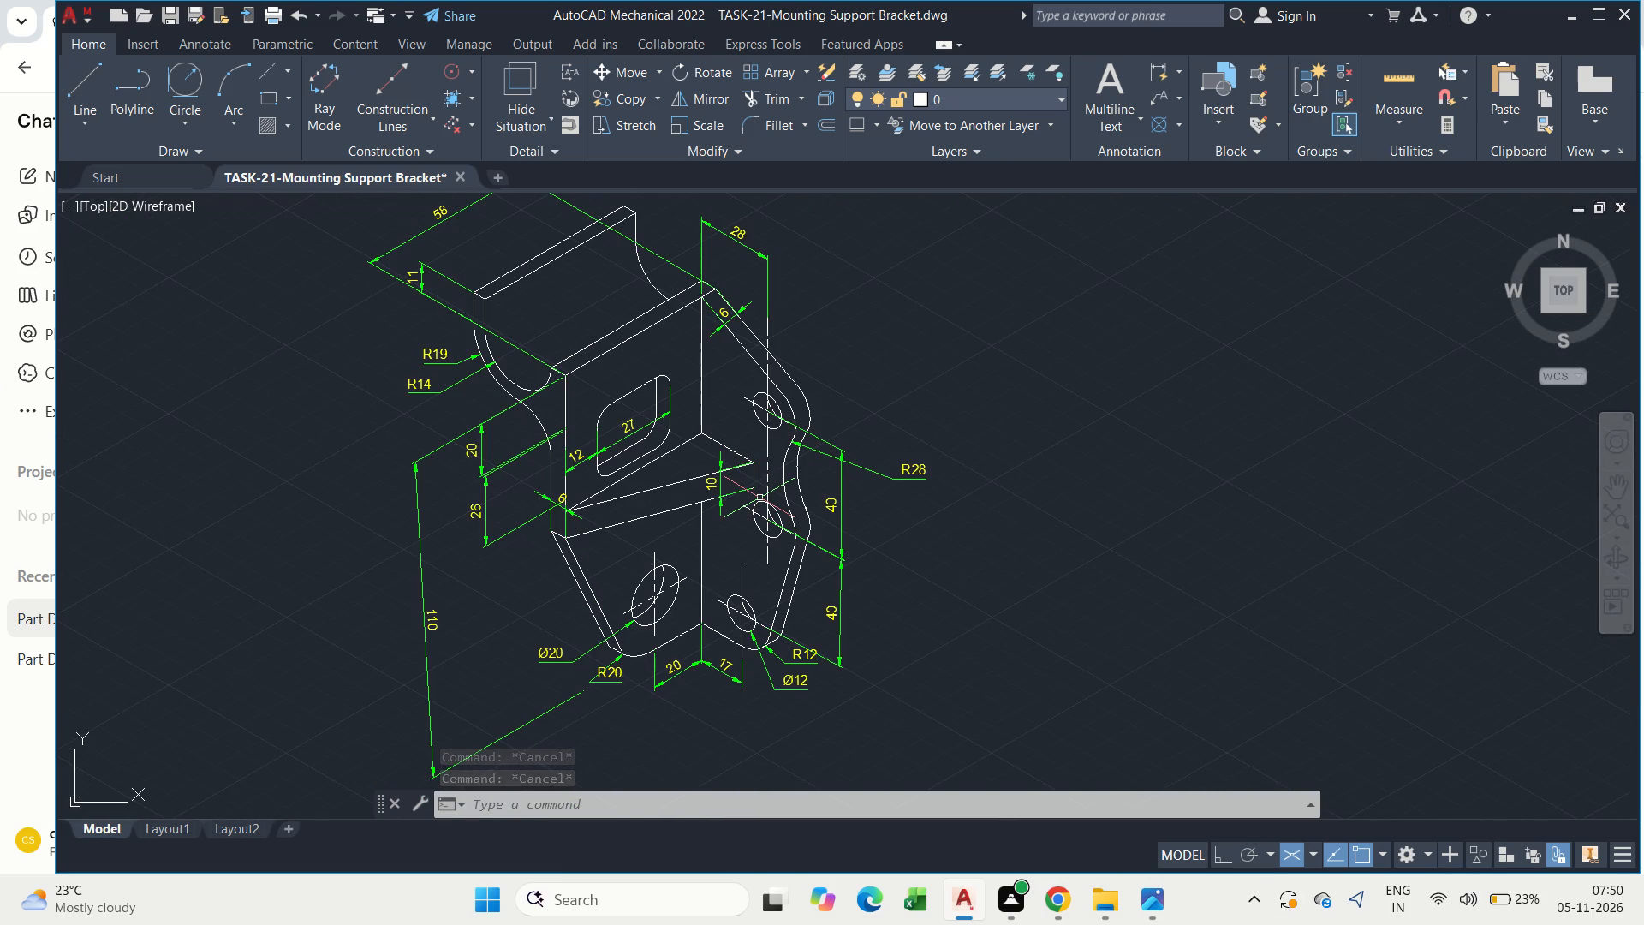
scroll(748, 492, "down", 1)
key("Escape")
Move the 110 height dimension line closer to the bracket, beside the 20 and 26 dimensions.
scroll(527, 532, "up", 2)
left_click_drag(664, 737, 617, 682)
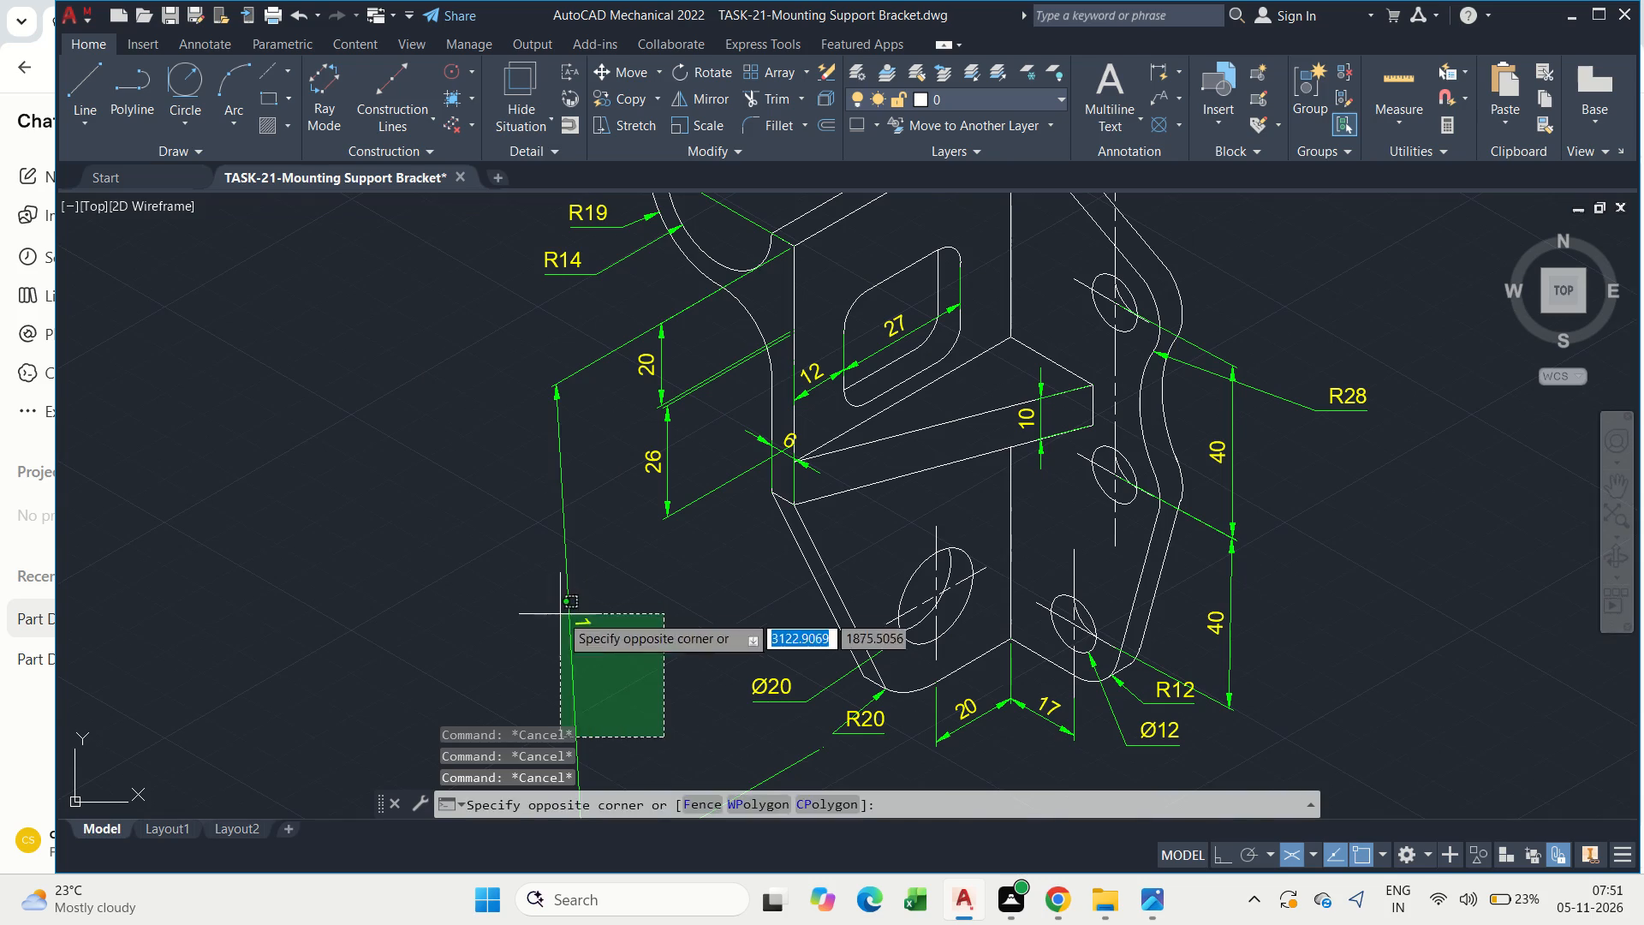
left_click(549, 603)
left_click(582, 626)
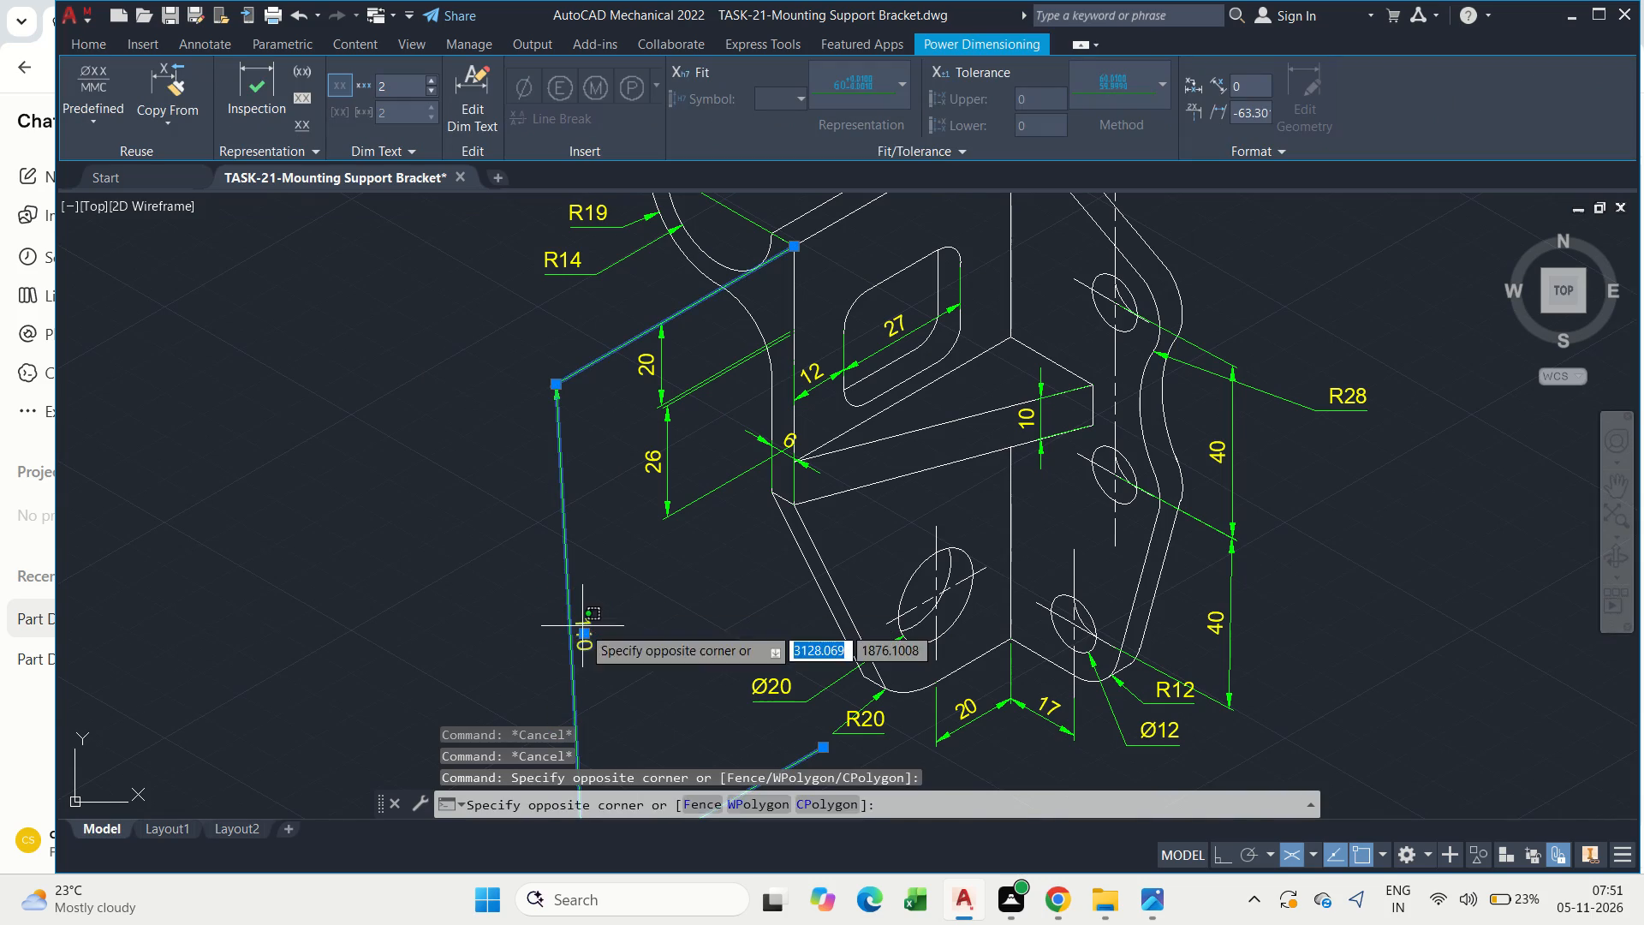
key("Escape")
left_click(586, 630)
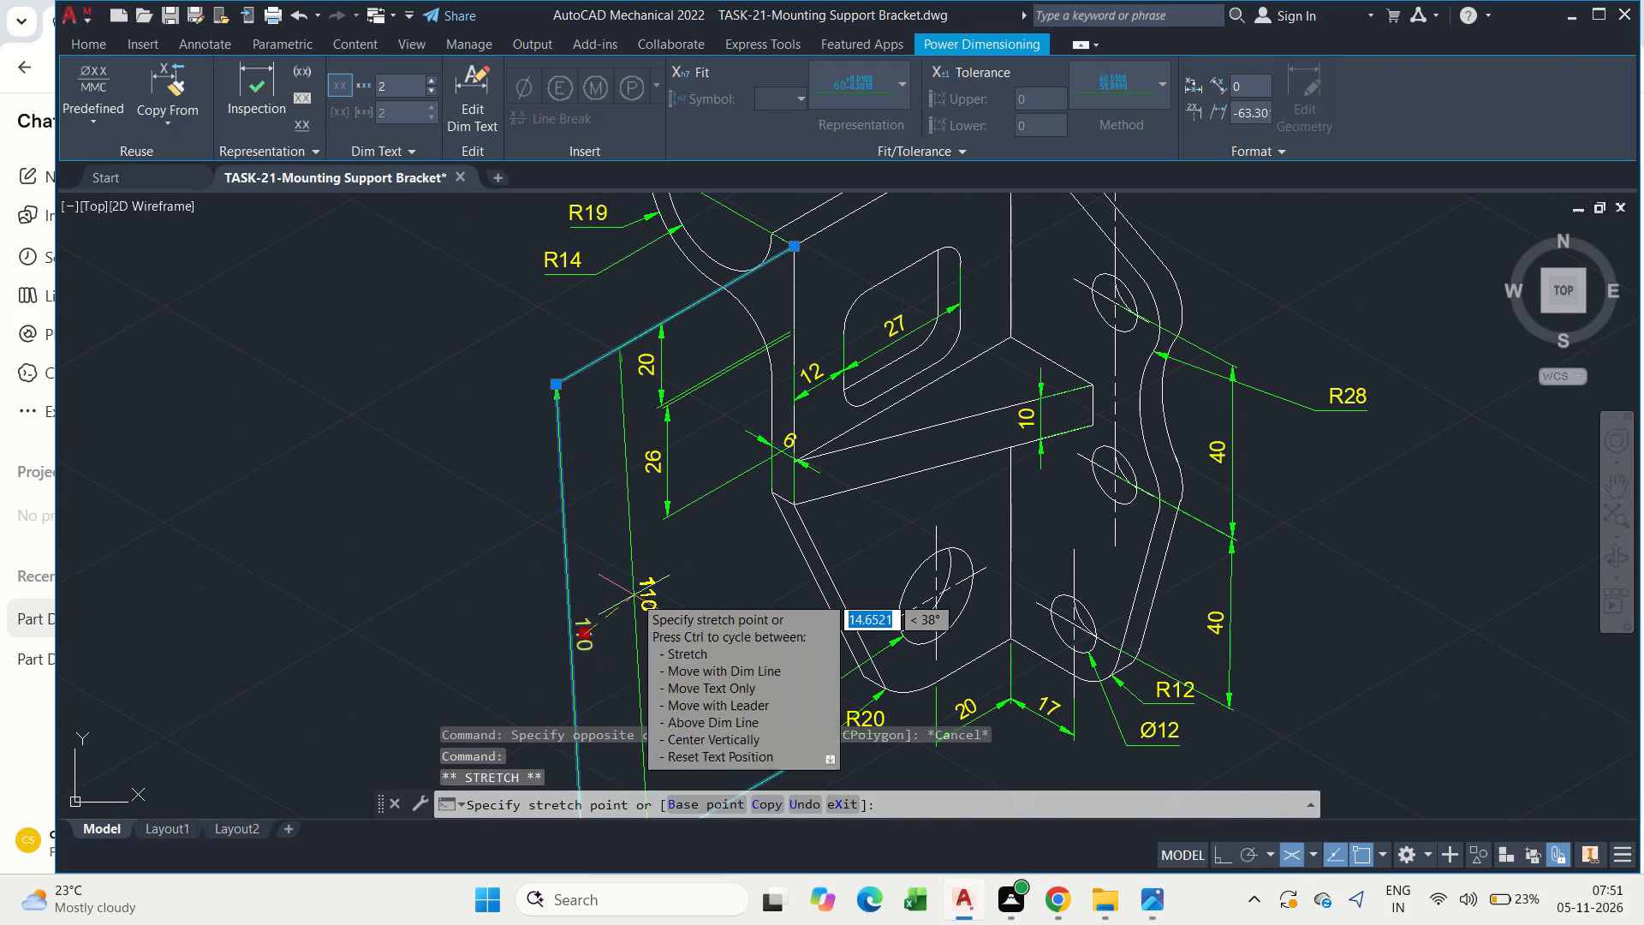
left_click(624, 595)
key("Escape")
Save the drawing with the adjusted 40 and 110 dimensions.
scroll(937, 549, "down", 1)
key("ctrl+s")
key("ctrl+s")
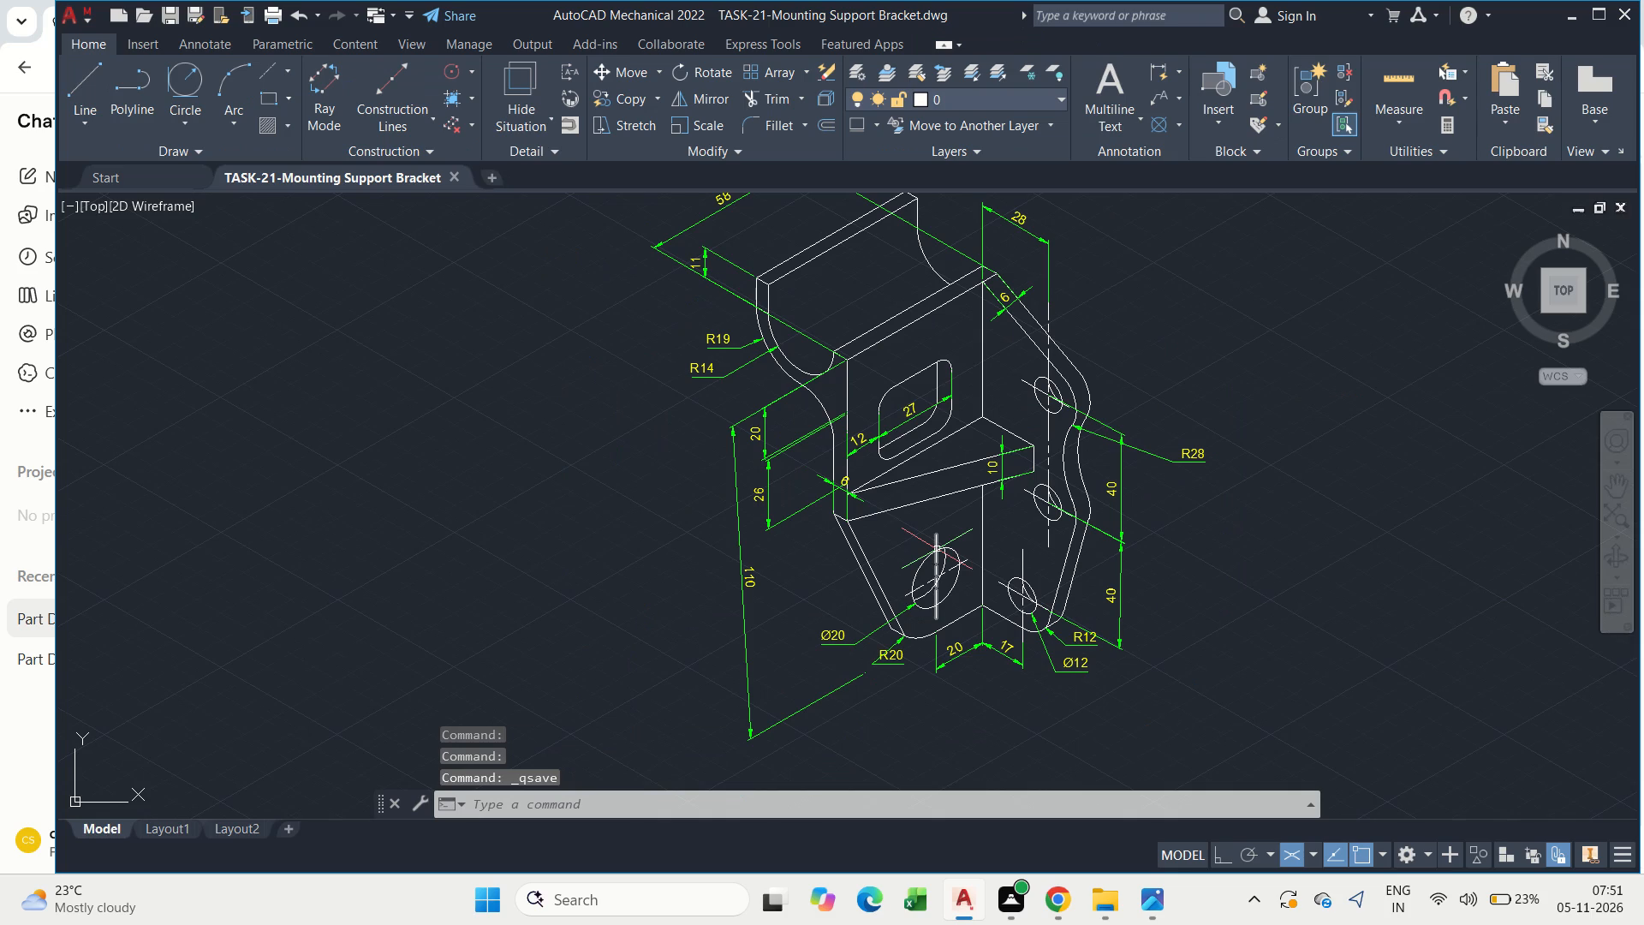
key("Escape")
key("Escape")
middle_click_drag(865, 441, 890, 521)
key("Escape")
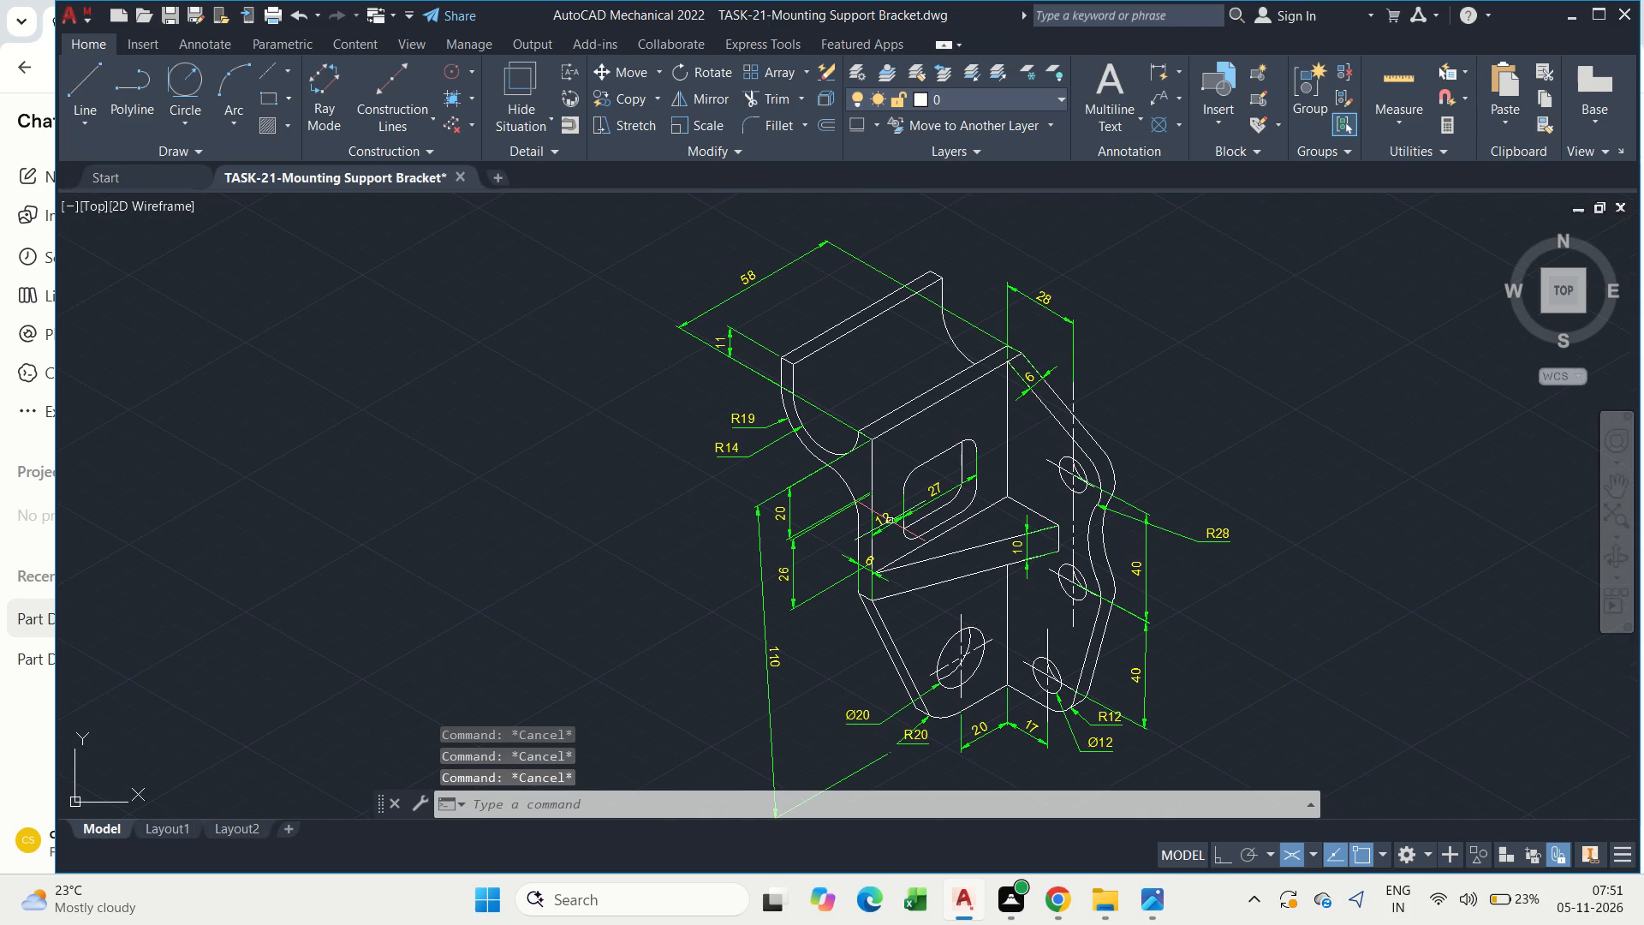
key("ctrl+s")
key("ctrl+s")
scroll(890, 521, "down", 2)
key("Escape")
scroll(916, 597, "up", 2)
middle_click(879, 552)
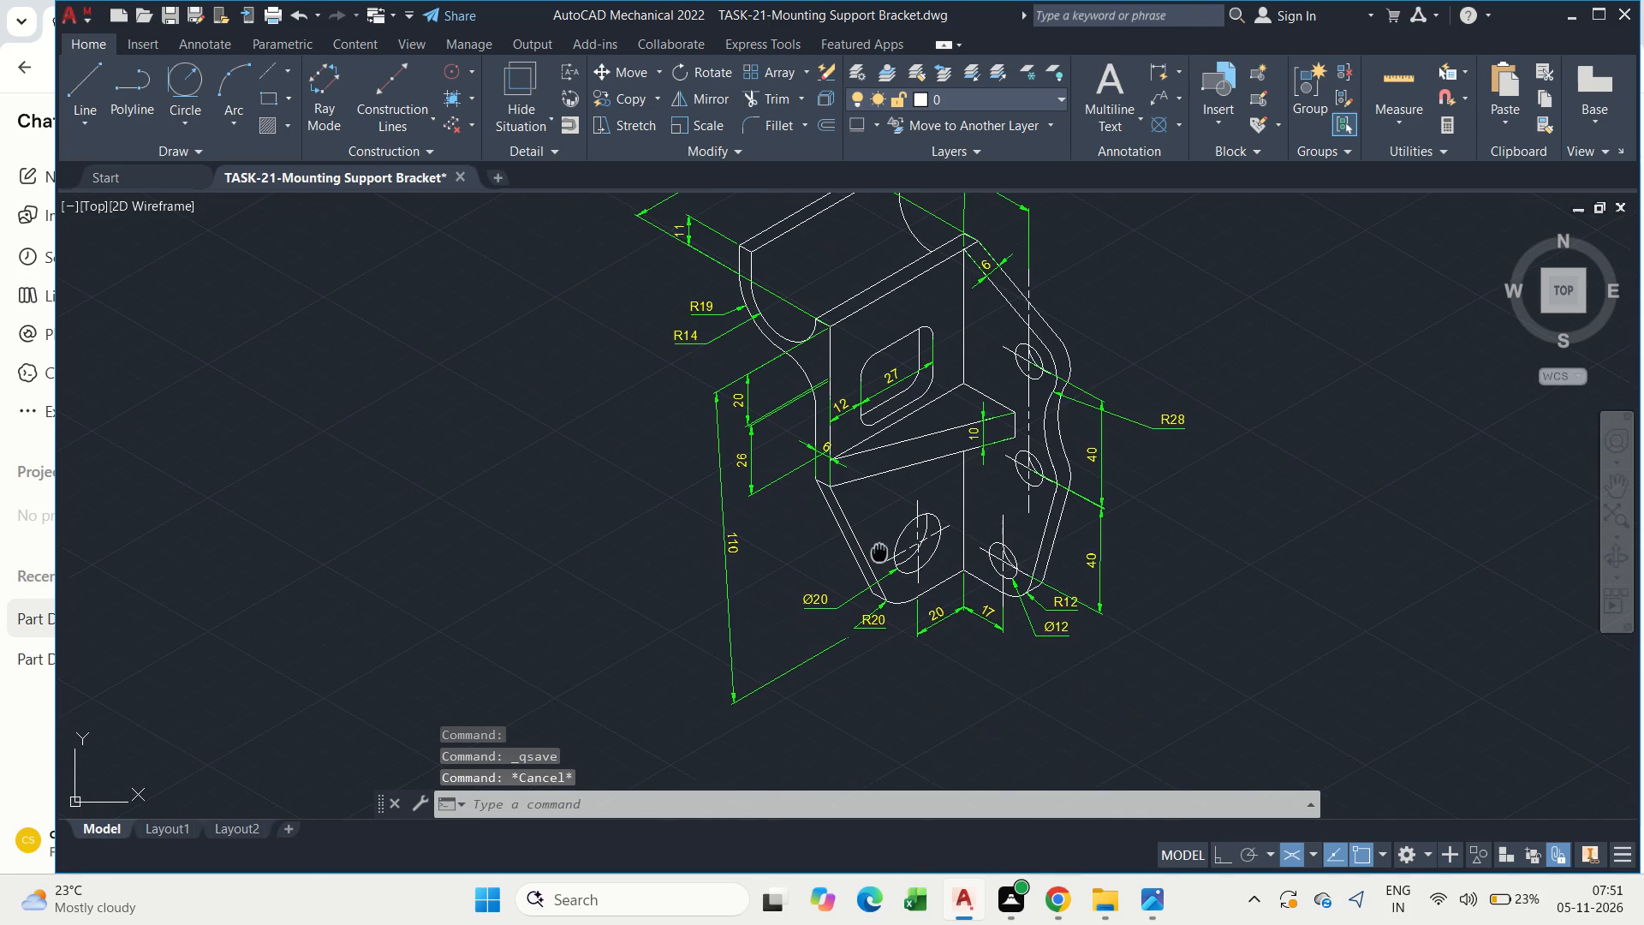
key("Escape")
key("ctrl+s")
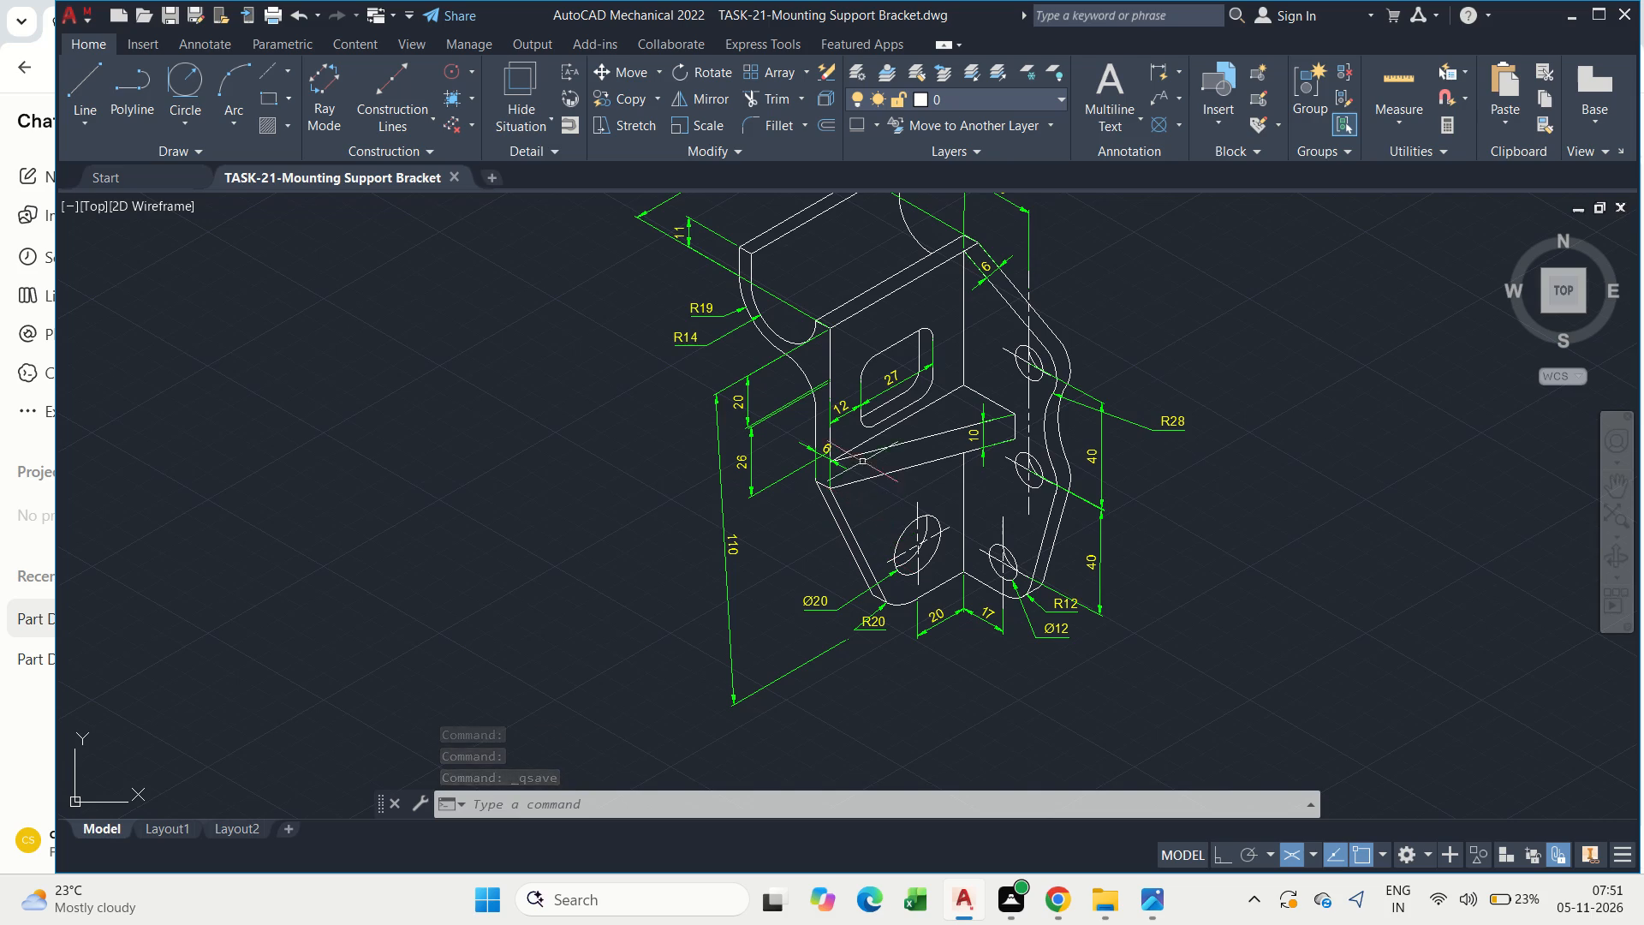
Add an R6 leader note pointing to the outer edge of the front plate's rounded slot, near its lower corner.
scroll(962, 314, "up", 2)
key("Escape")
left_click(1154, 102)
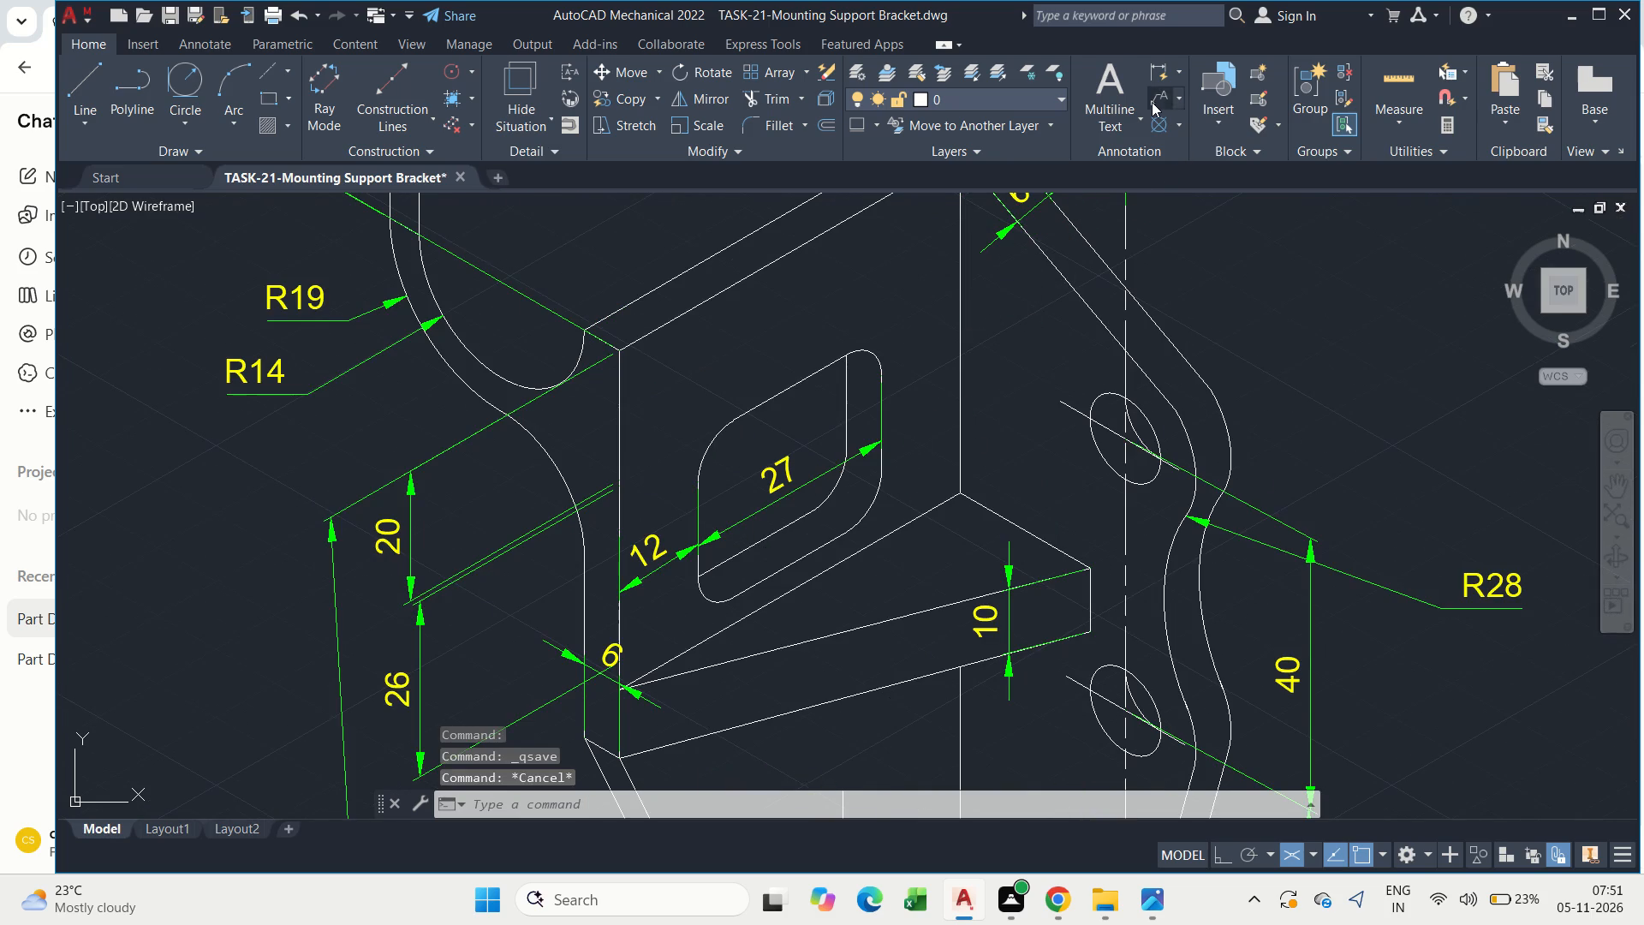
left_click(877, 491)
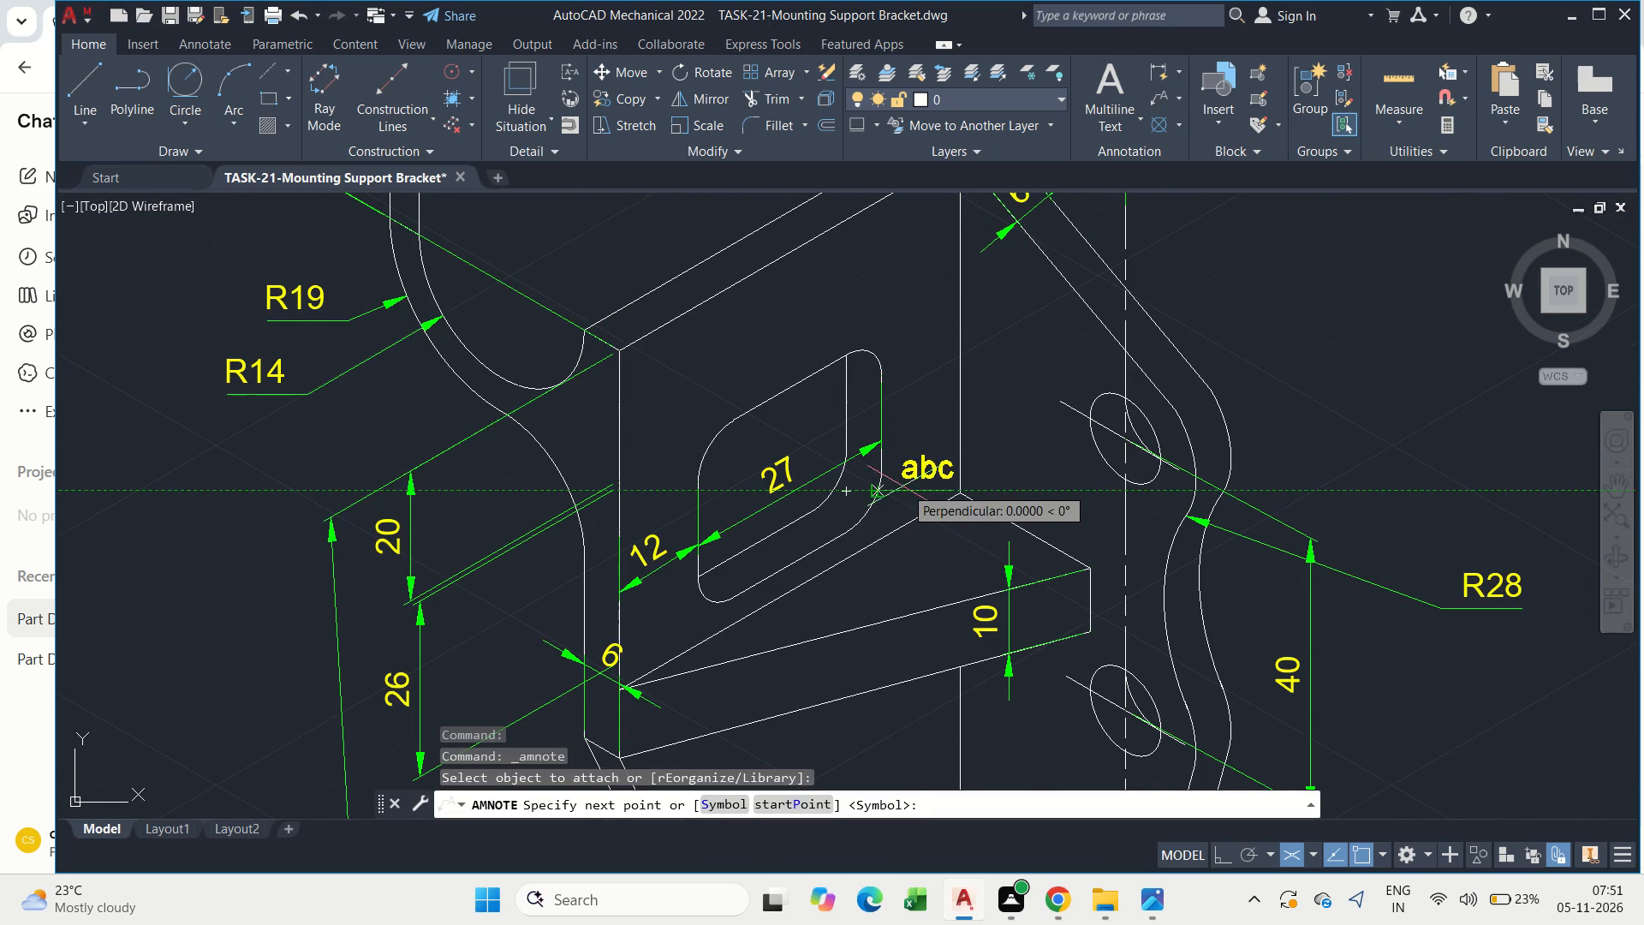
left_click(928, 480)
key("space")
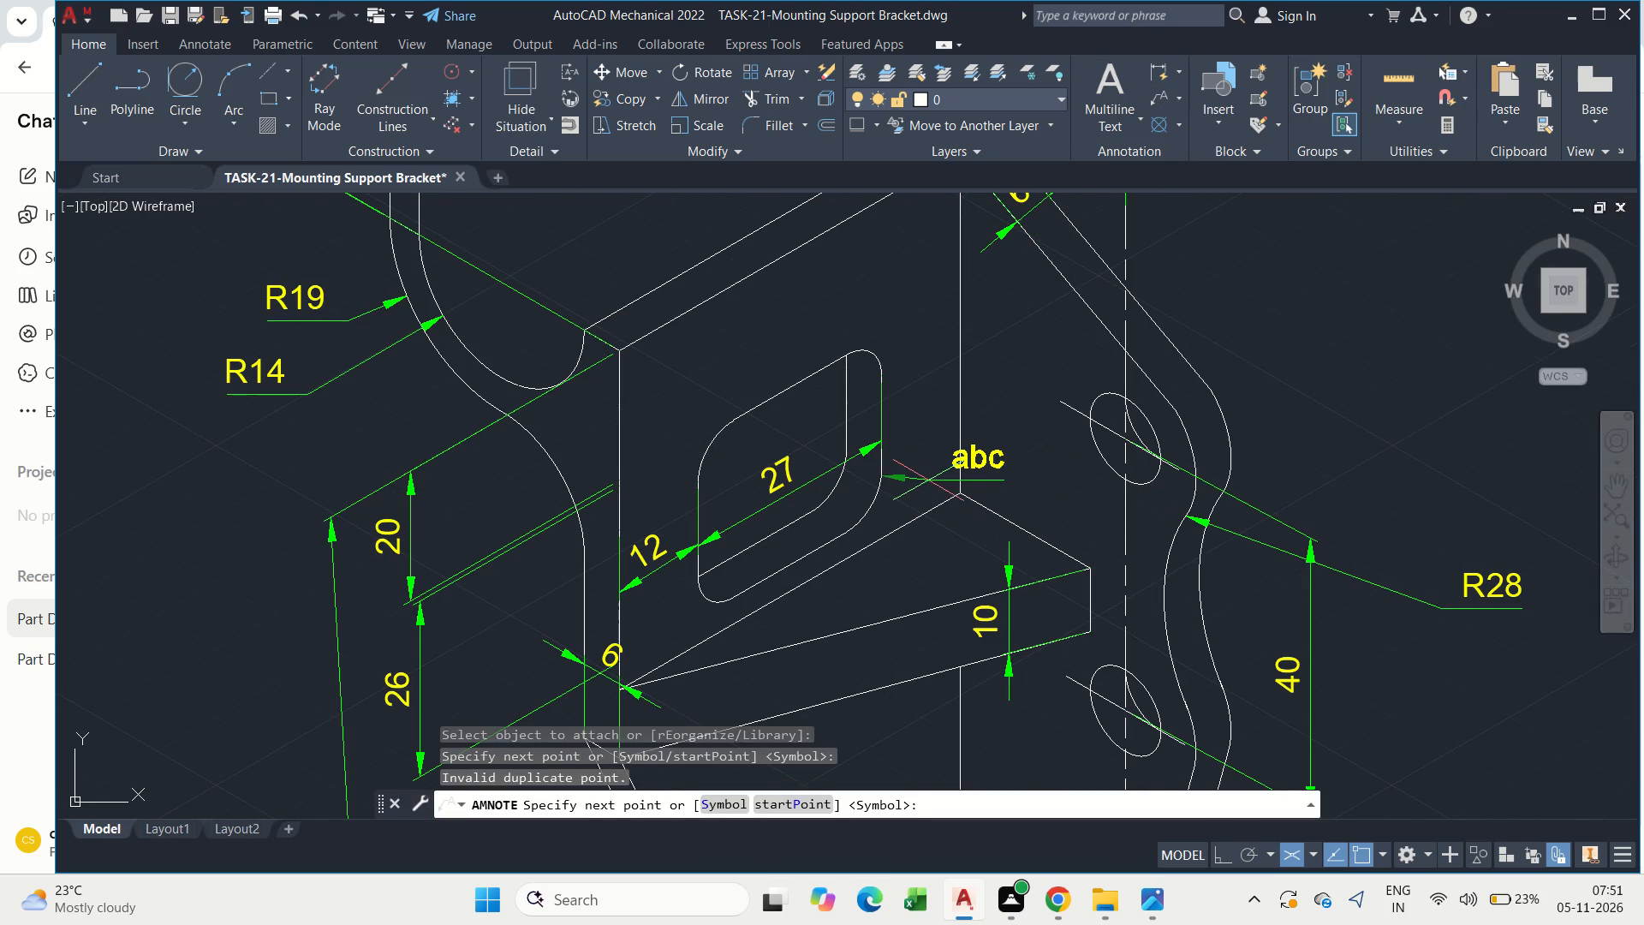
type("R")
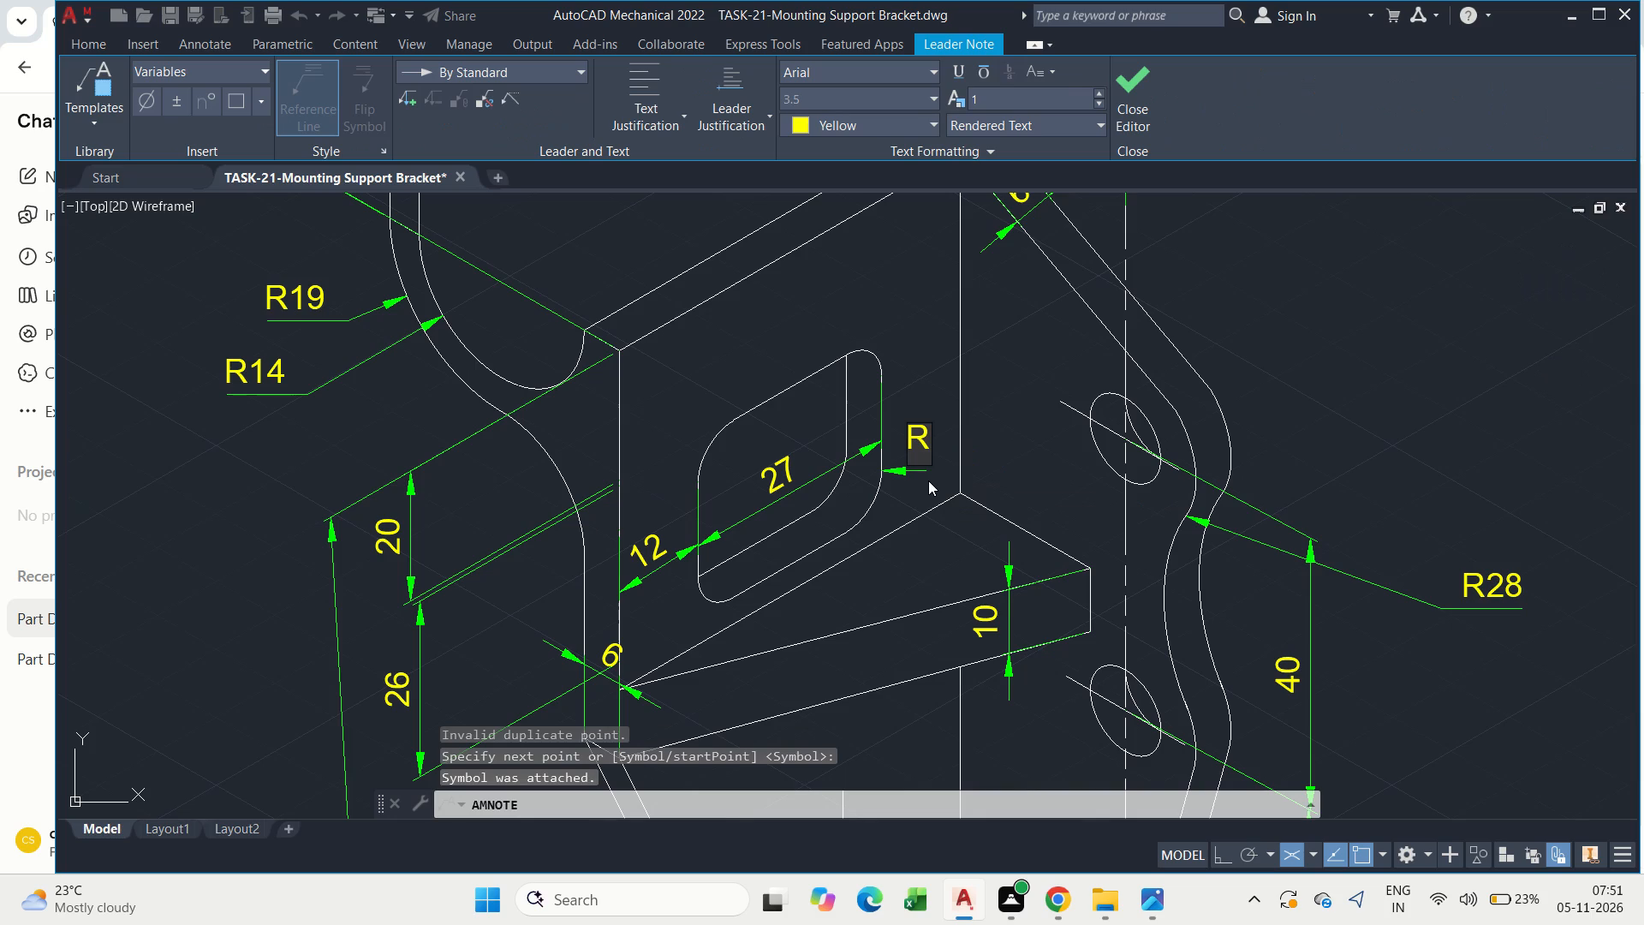
key("6")
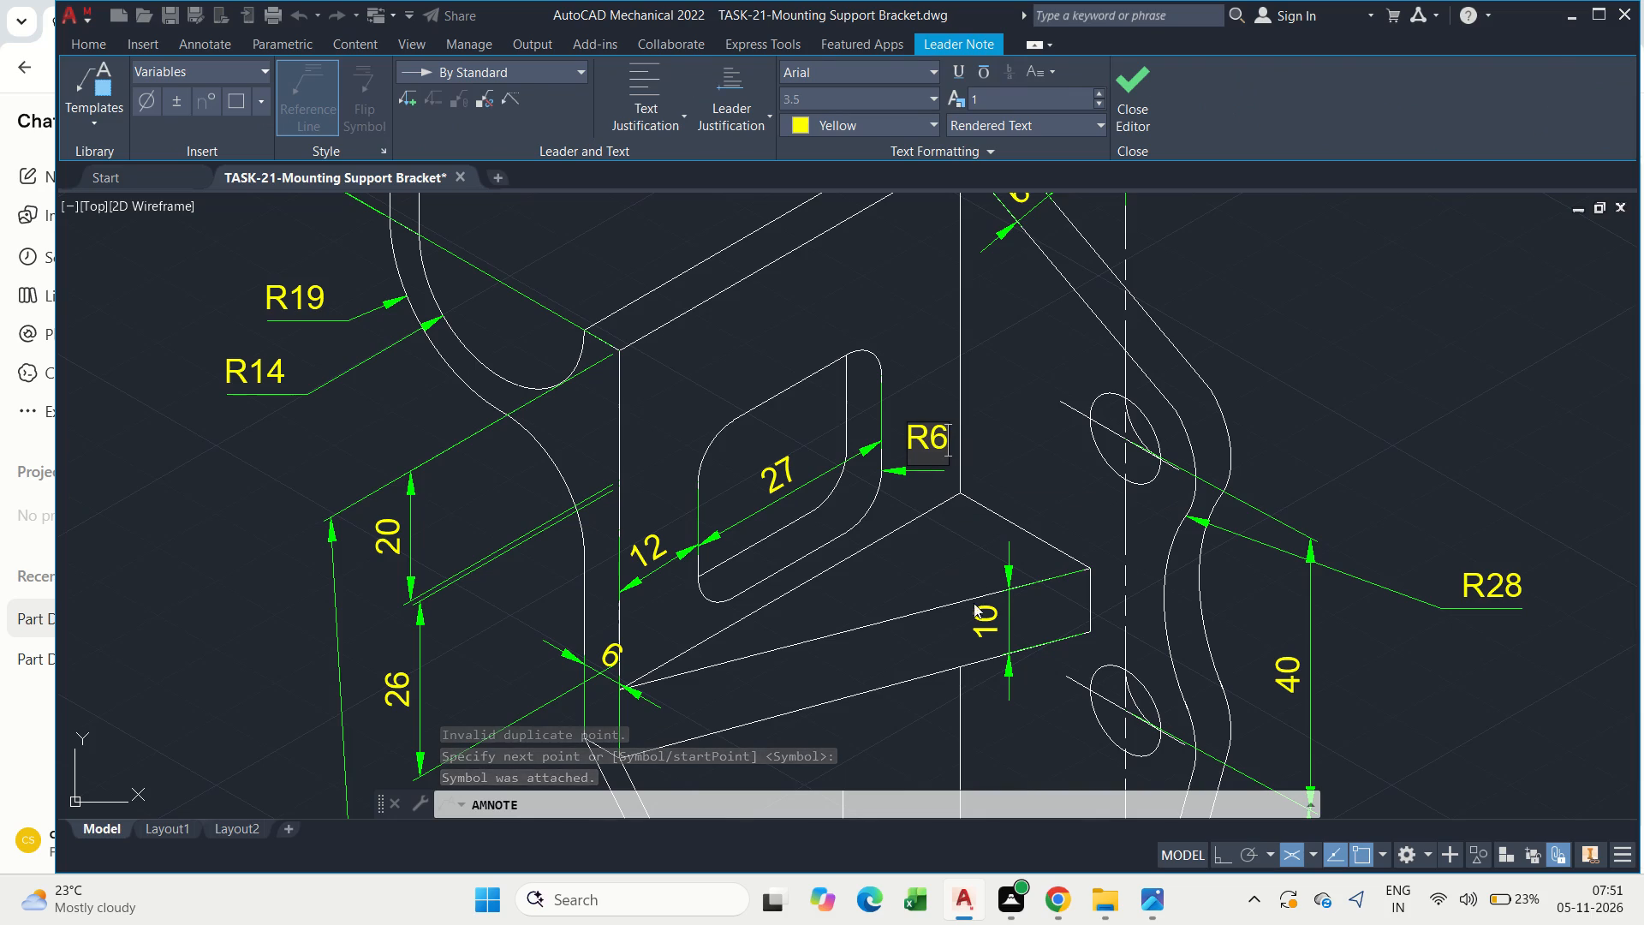
left_click(976, 578)
key("Escape")
Save the drawing with the R6 note.
key("ctrl+s")
key("ctrl+s")
scroll(836, 521, "down", 1)
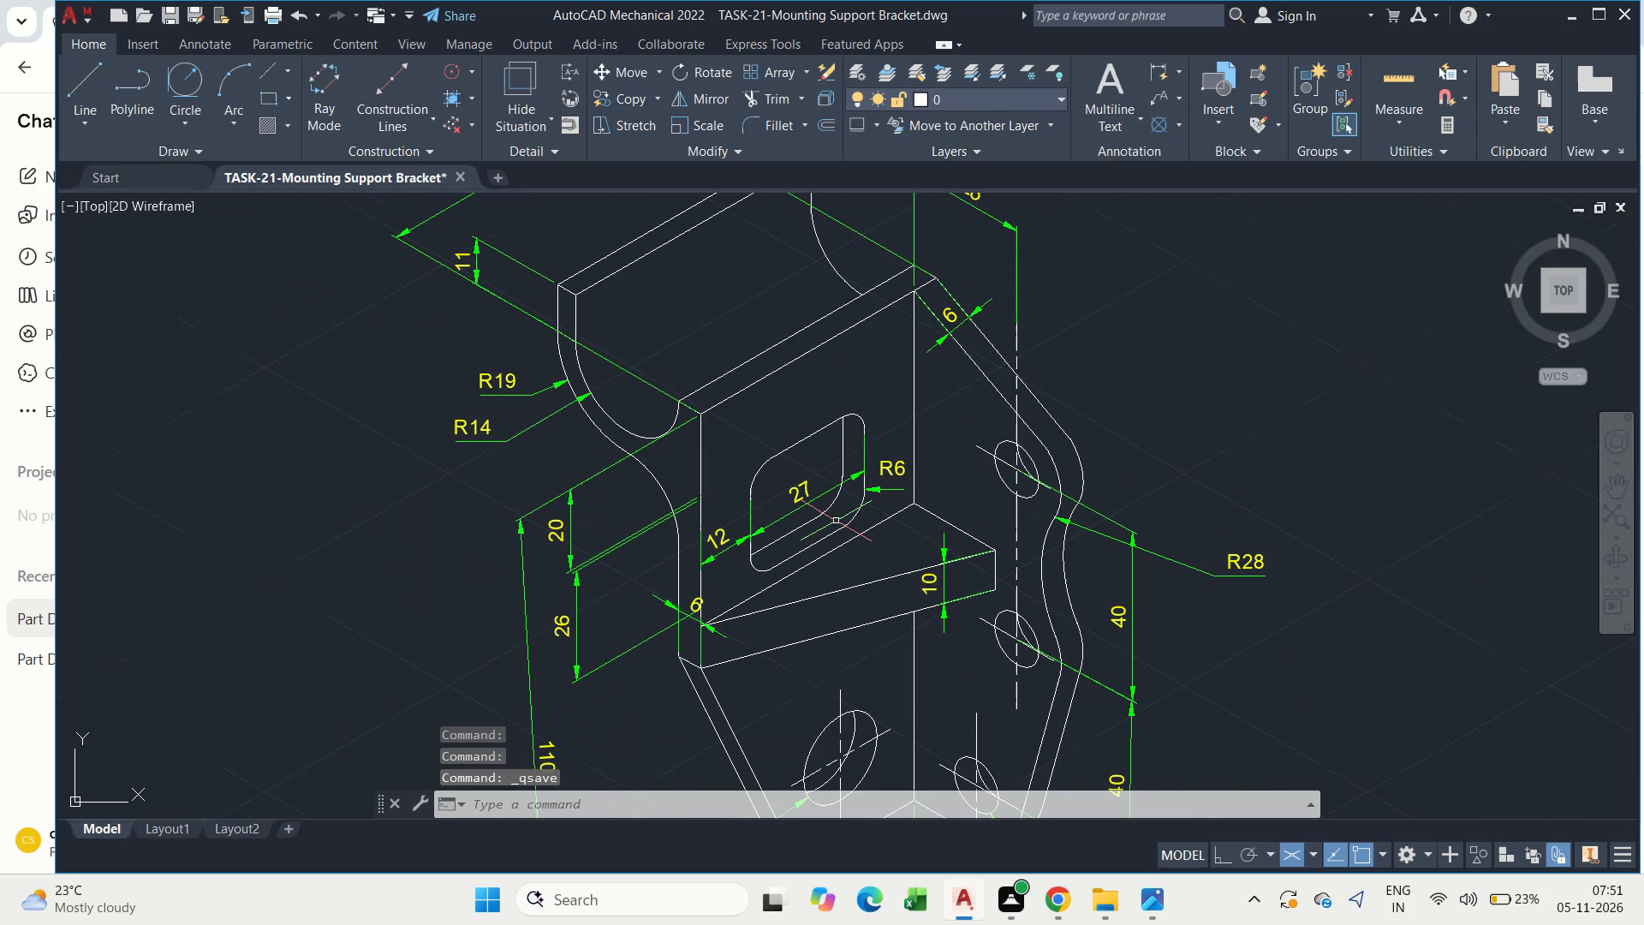
middle_click_drag(513, 407, 691, 423)
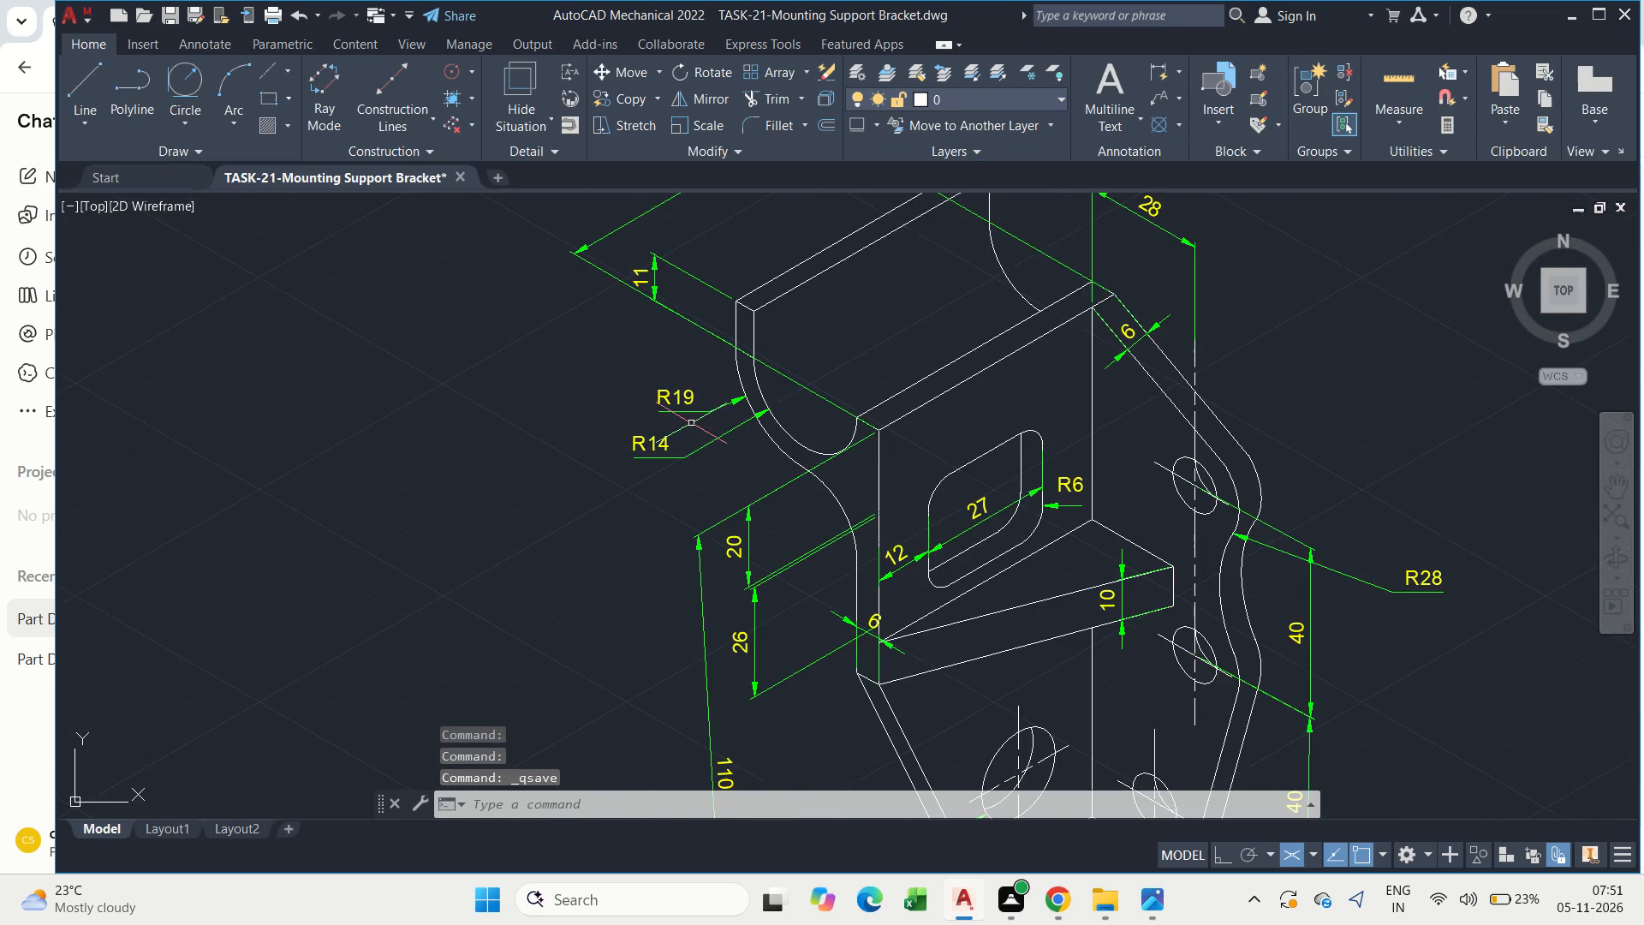
scroll(691, 423, "down", 1)
middle_click_drag(703, 429, 737, 446)
scroll(956, 277, "up", 2)
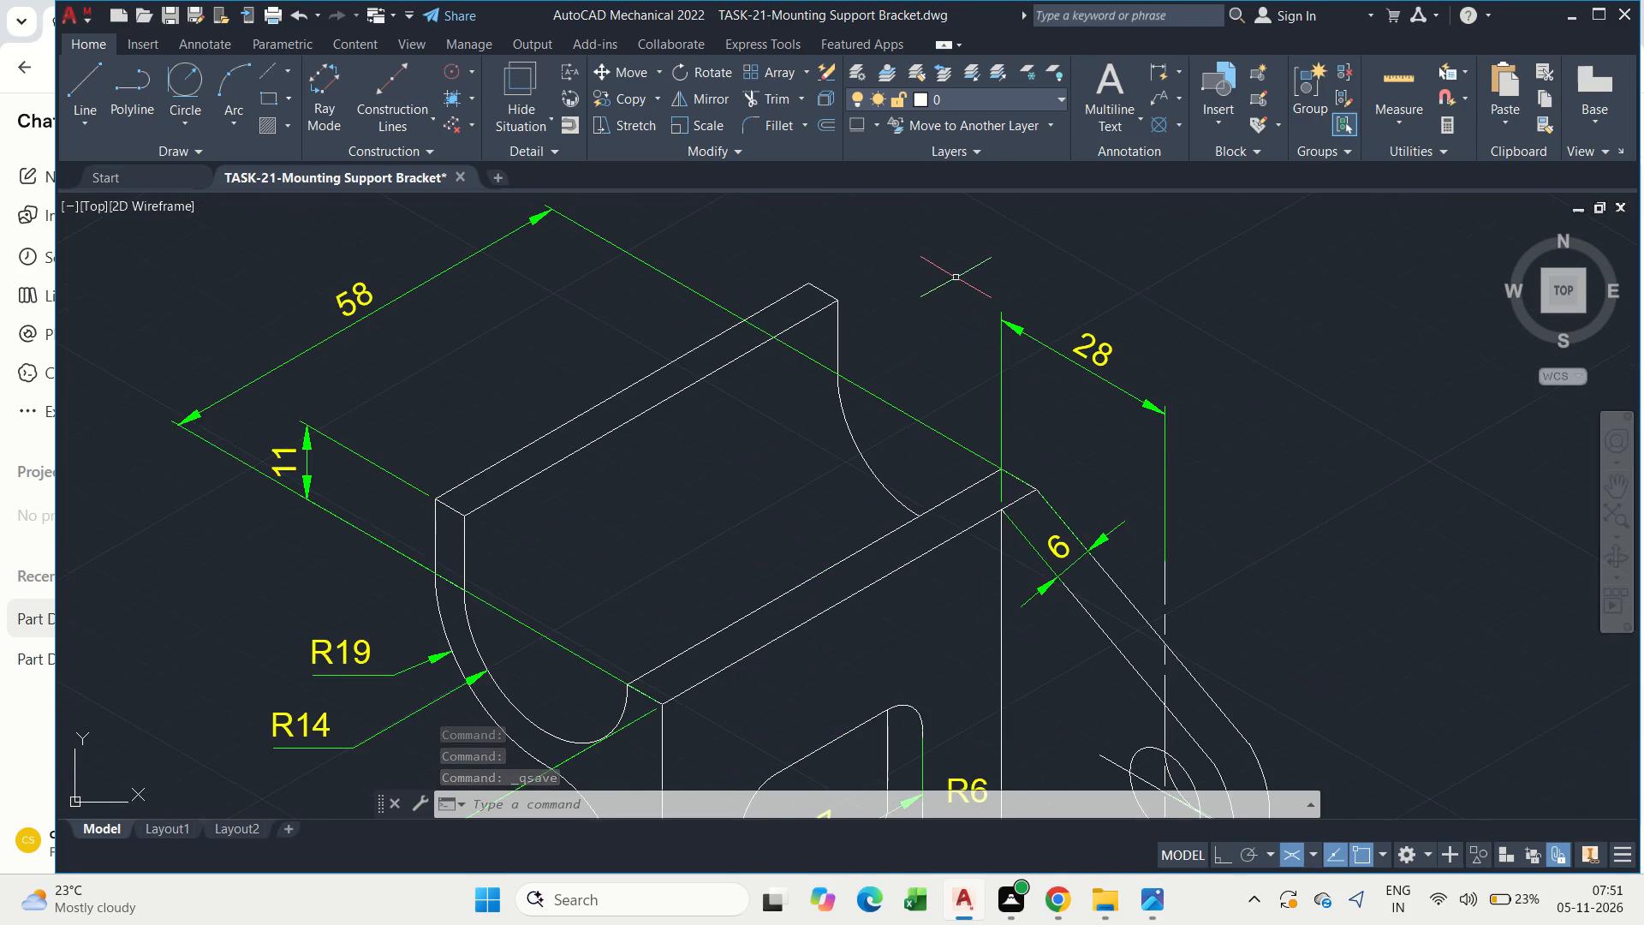
scroll(956, 277, "down", 1)
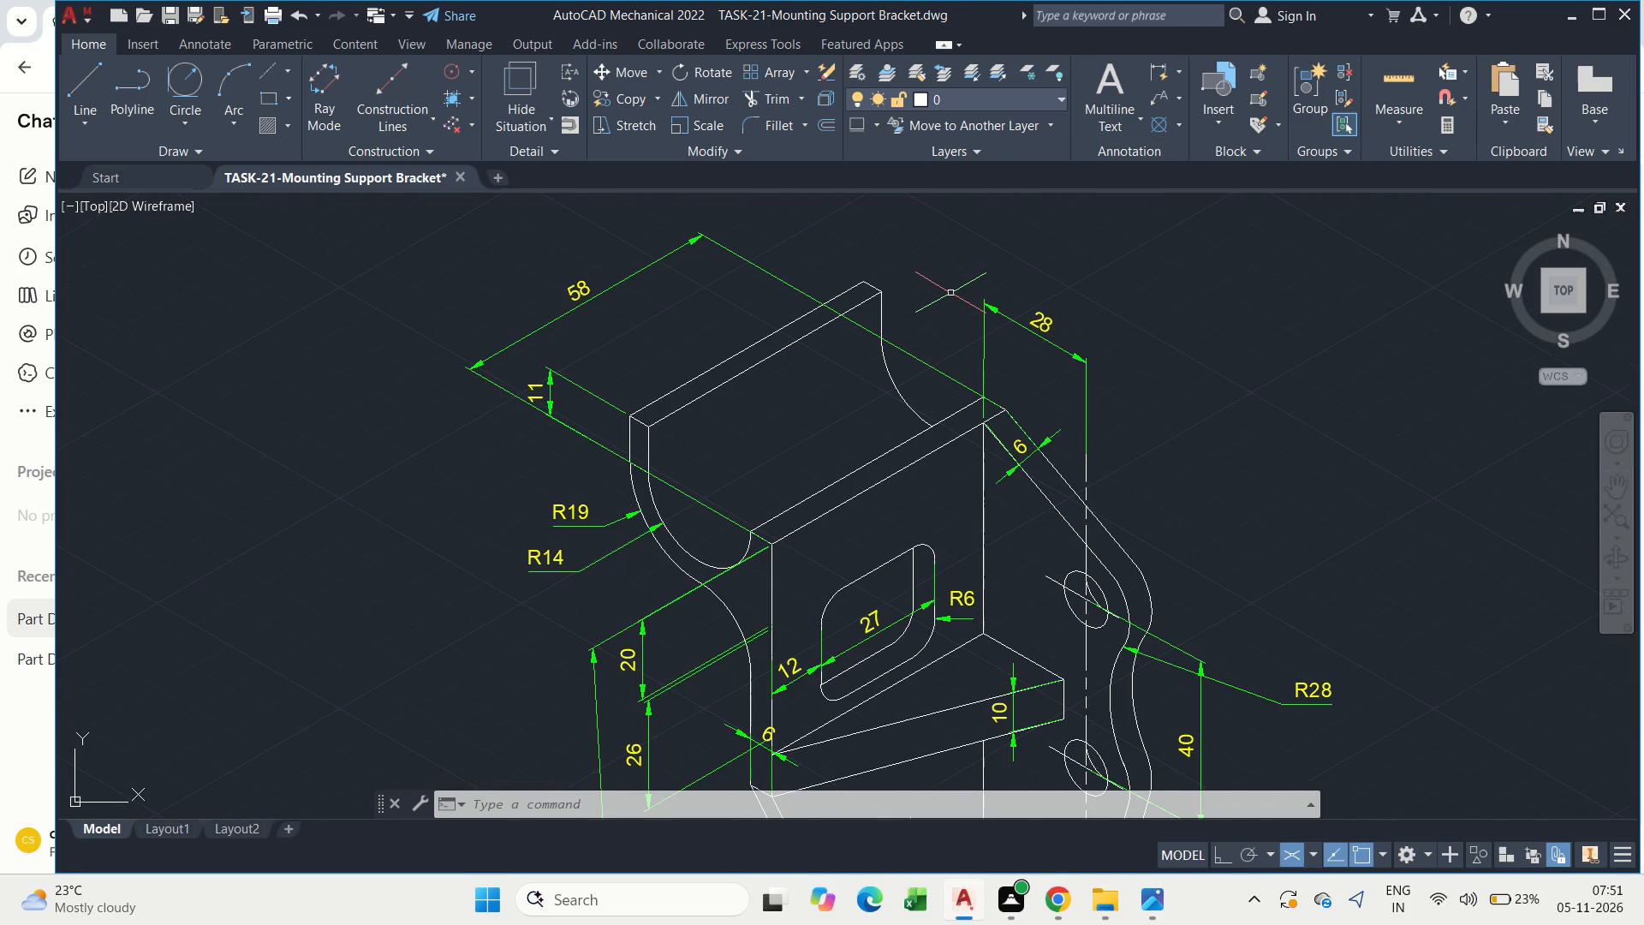
key("Escape")
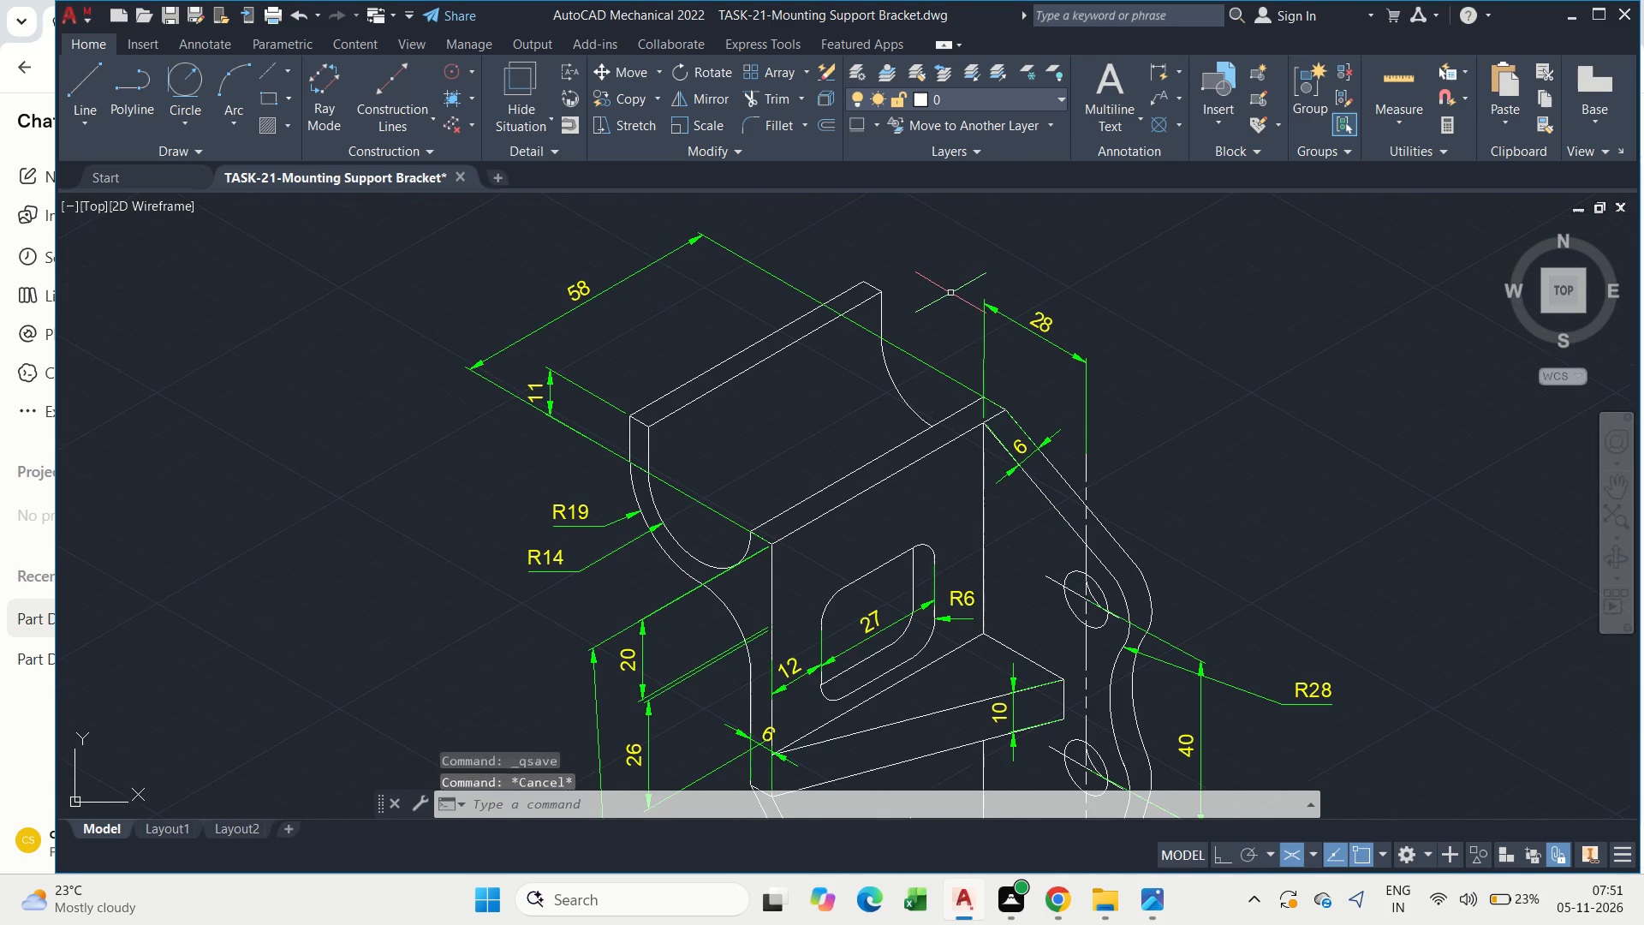
key("Escape")
key("ctrl+s")
key("ctrl+s")
key("Escape")
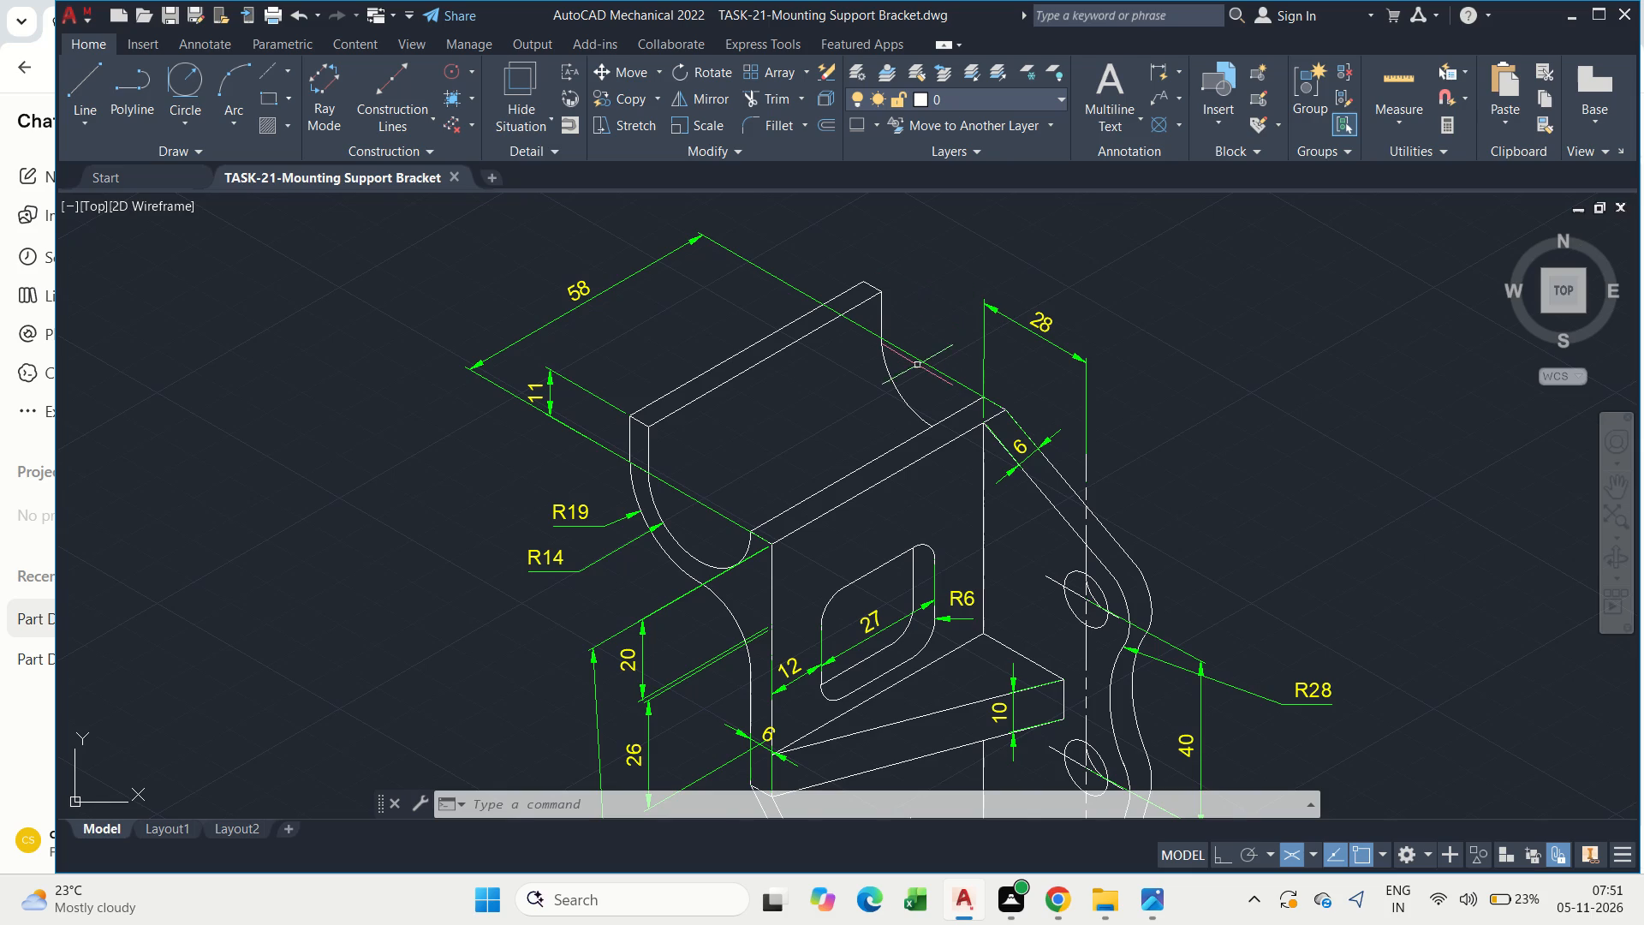
key("Escape")
key("ctrl+s")
key("ctrl+s")
Examine the dimensions and notes across the whole bracket for completeness.
middle_click_drag(822, 392, 838, 379)
key("Escape")
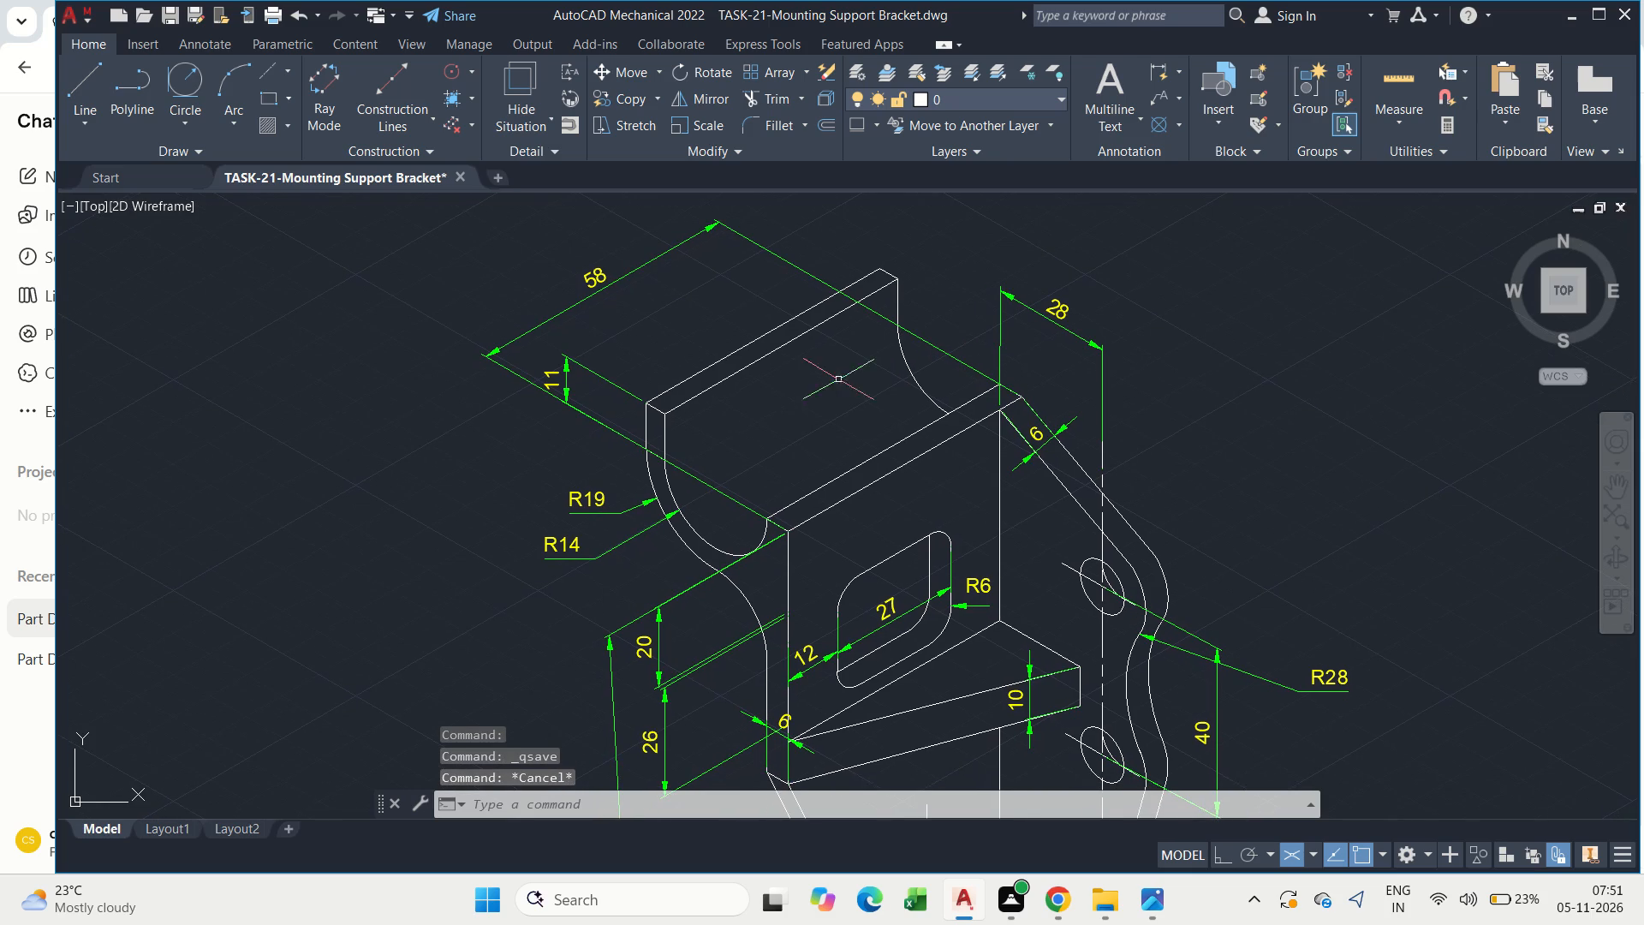
key("Escape")
scroll(902, 393, "down", 1)
scroll(932, 597, "up", 1)
middle_click_drag(932, 596, 890, 506)
key("Escape")
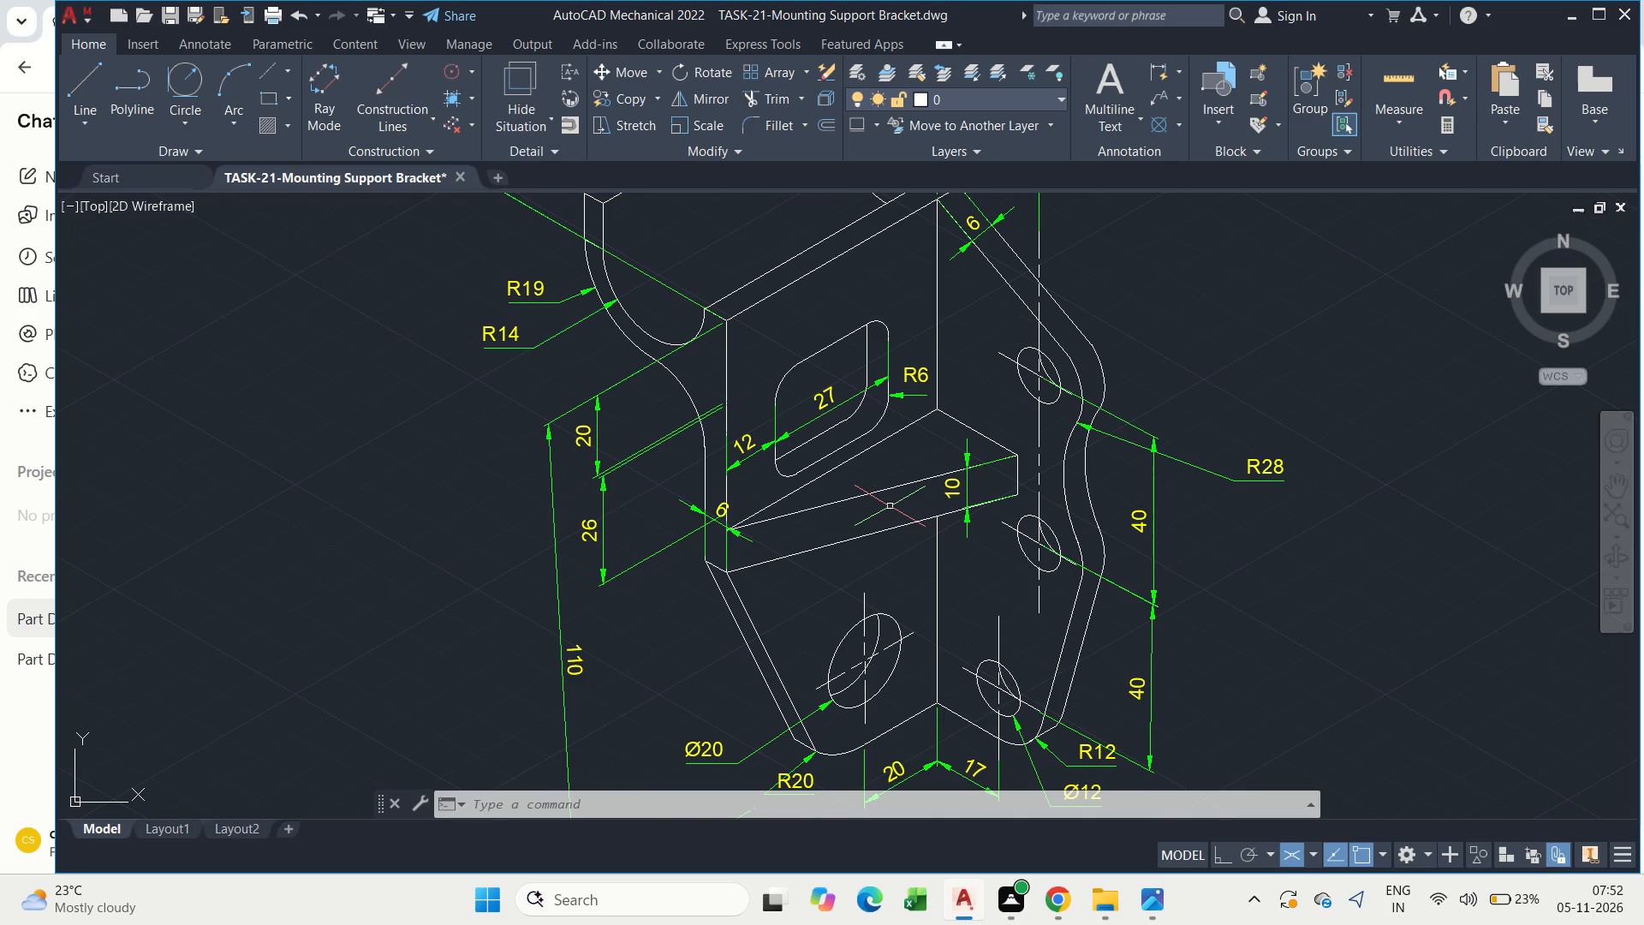
key("Escape")
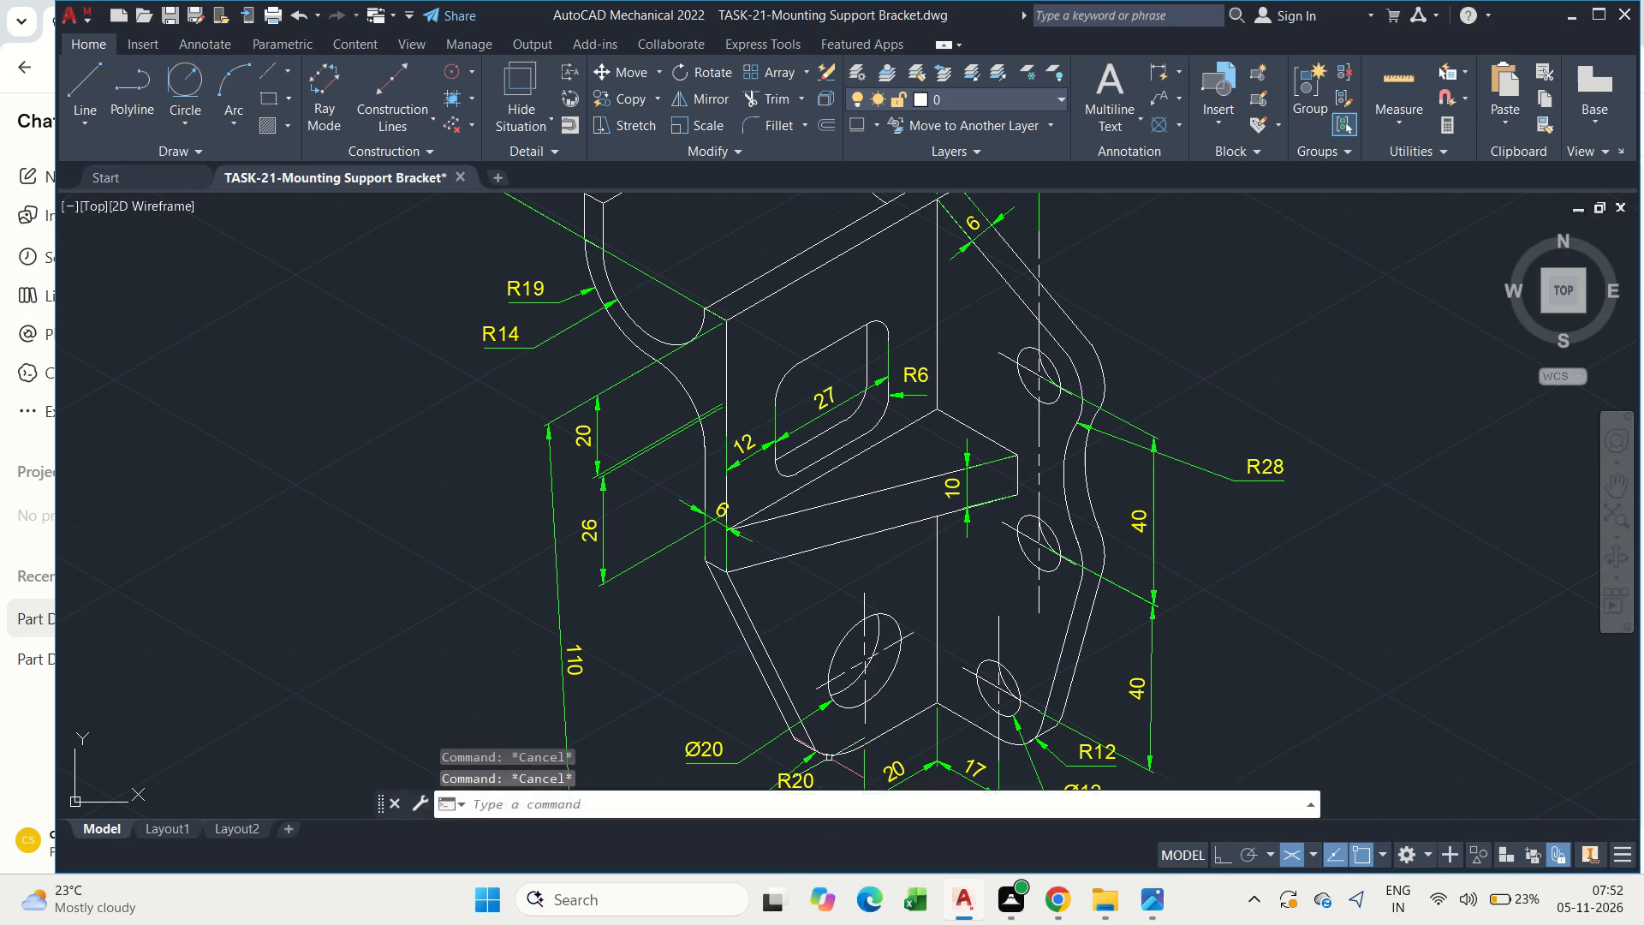
scroll(765, 540, "down", 3)
middle_click(764, 541)
key("Escape")
scroll(777, 443, "up", 3)
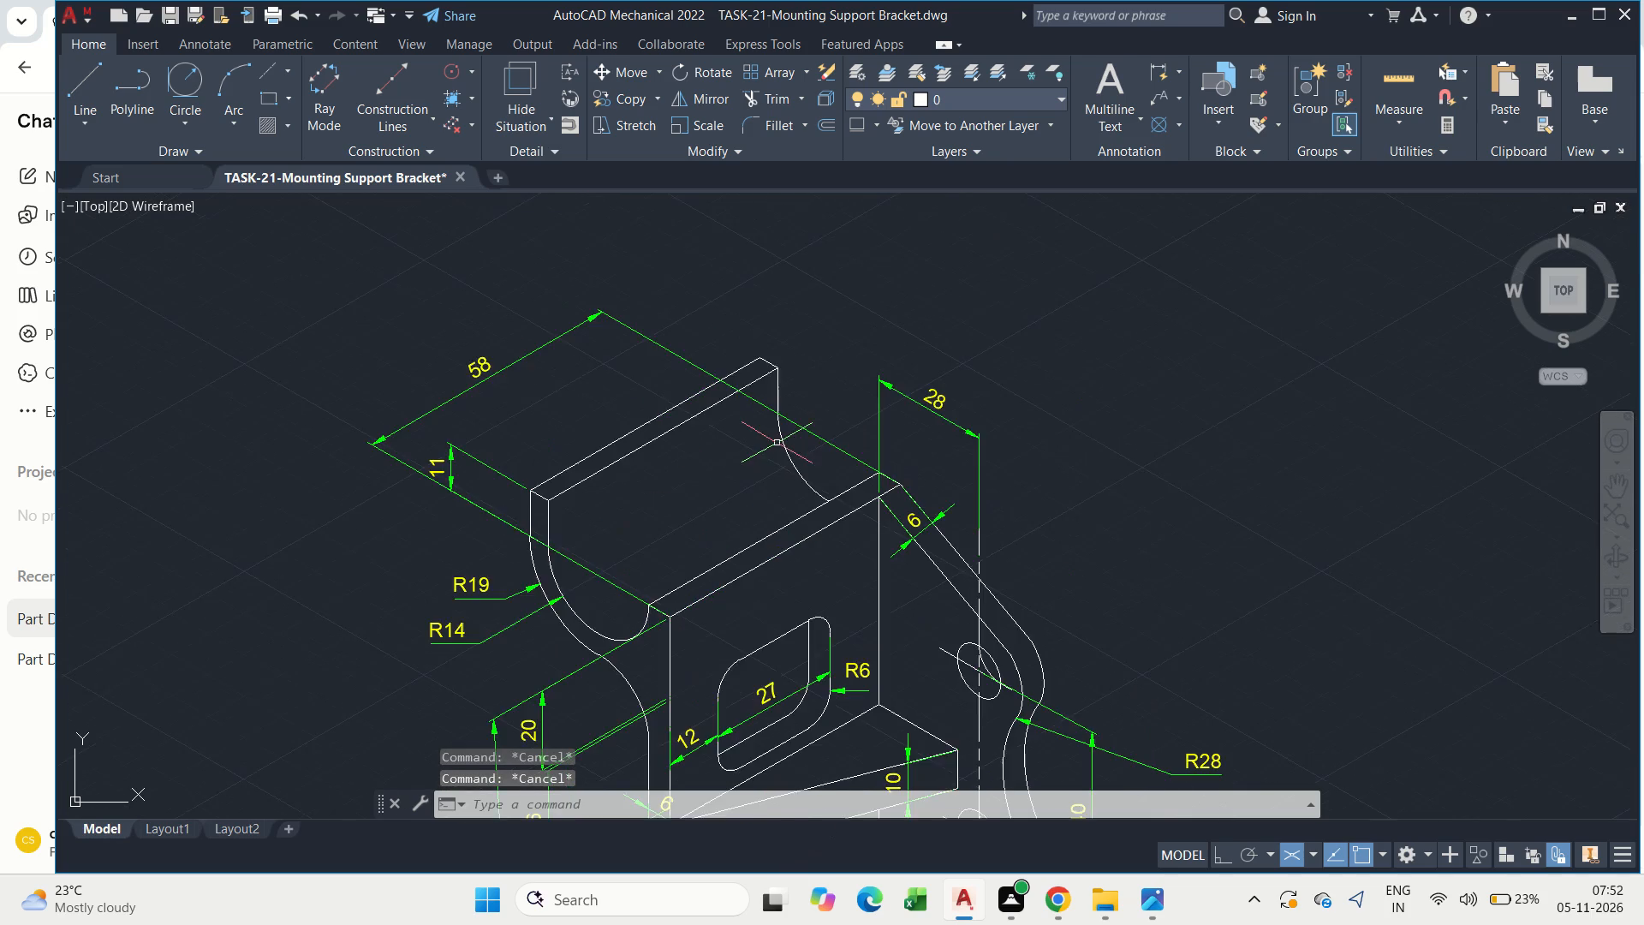
scroll(777, 443, "down", 1)
key("Escape")
key("Escape")
Save the dimensioned bracket drawing again.
key("ctrl+s")
middle_click(777, 529)
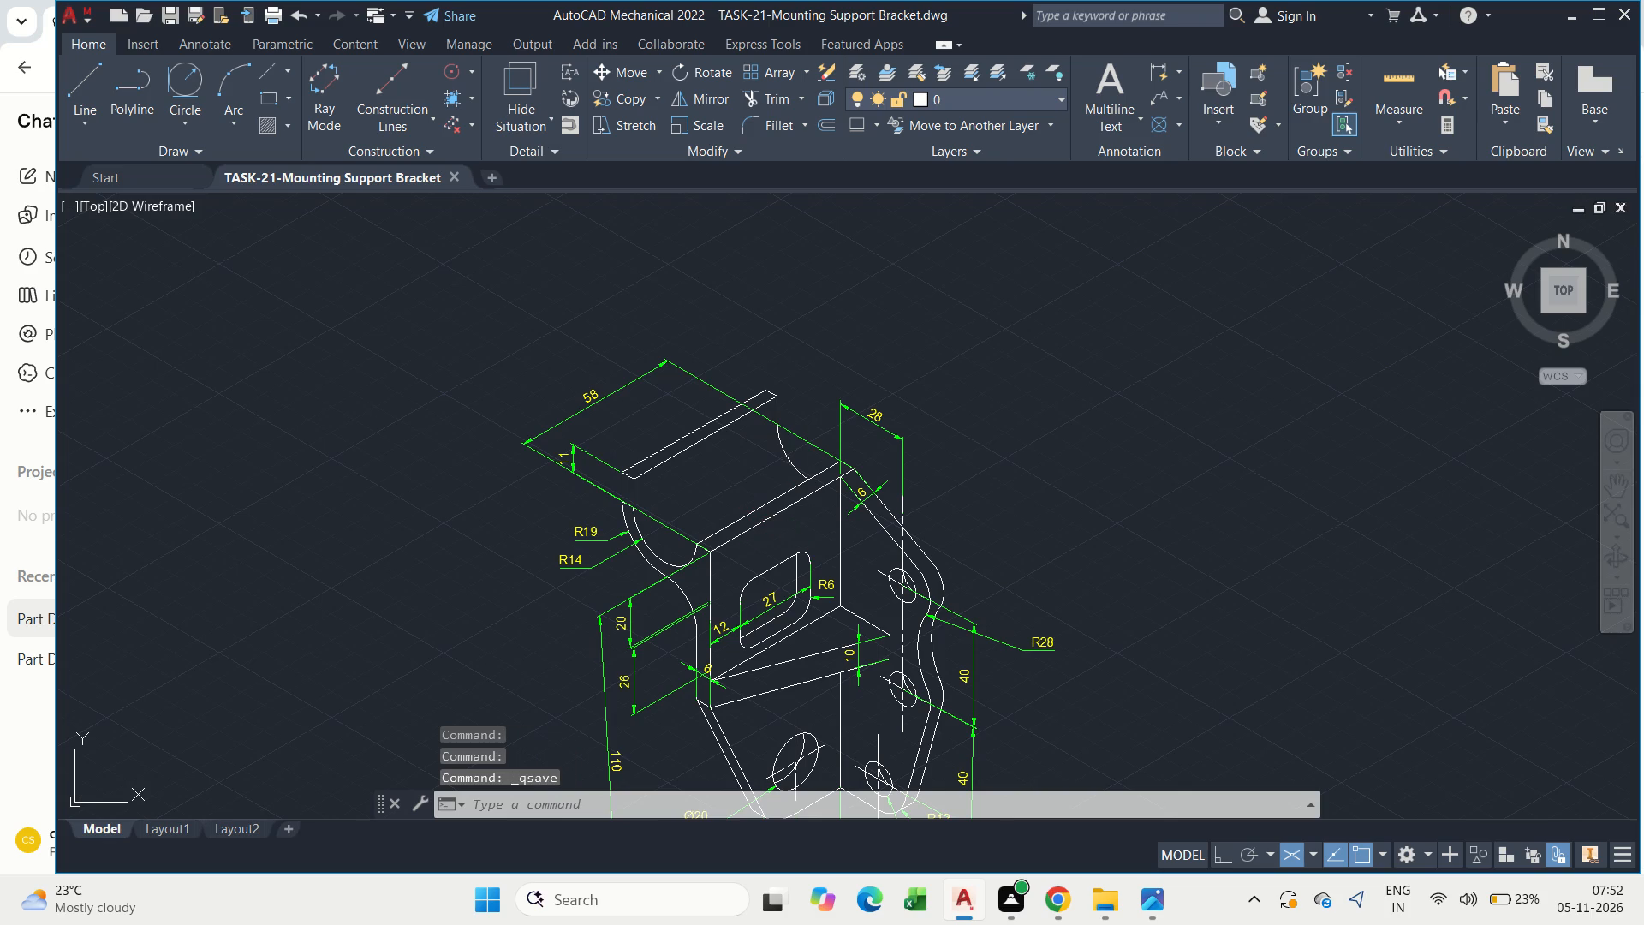
key("Escape")
middle_click_drag(777, 529, 743, 483)
scroll(678, 465, "up", 2)
scroll(678, 465, "down", 1)
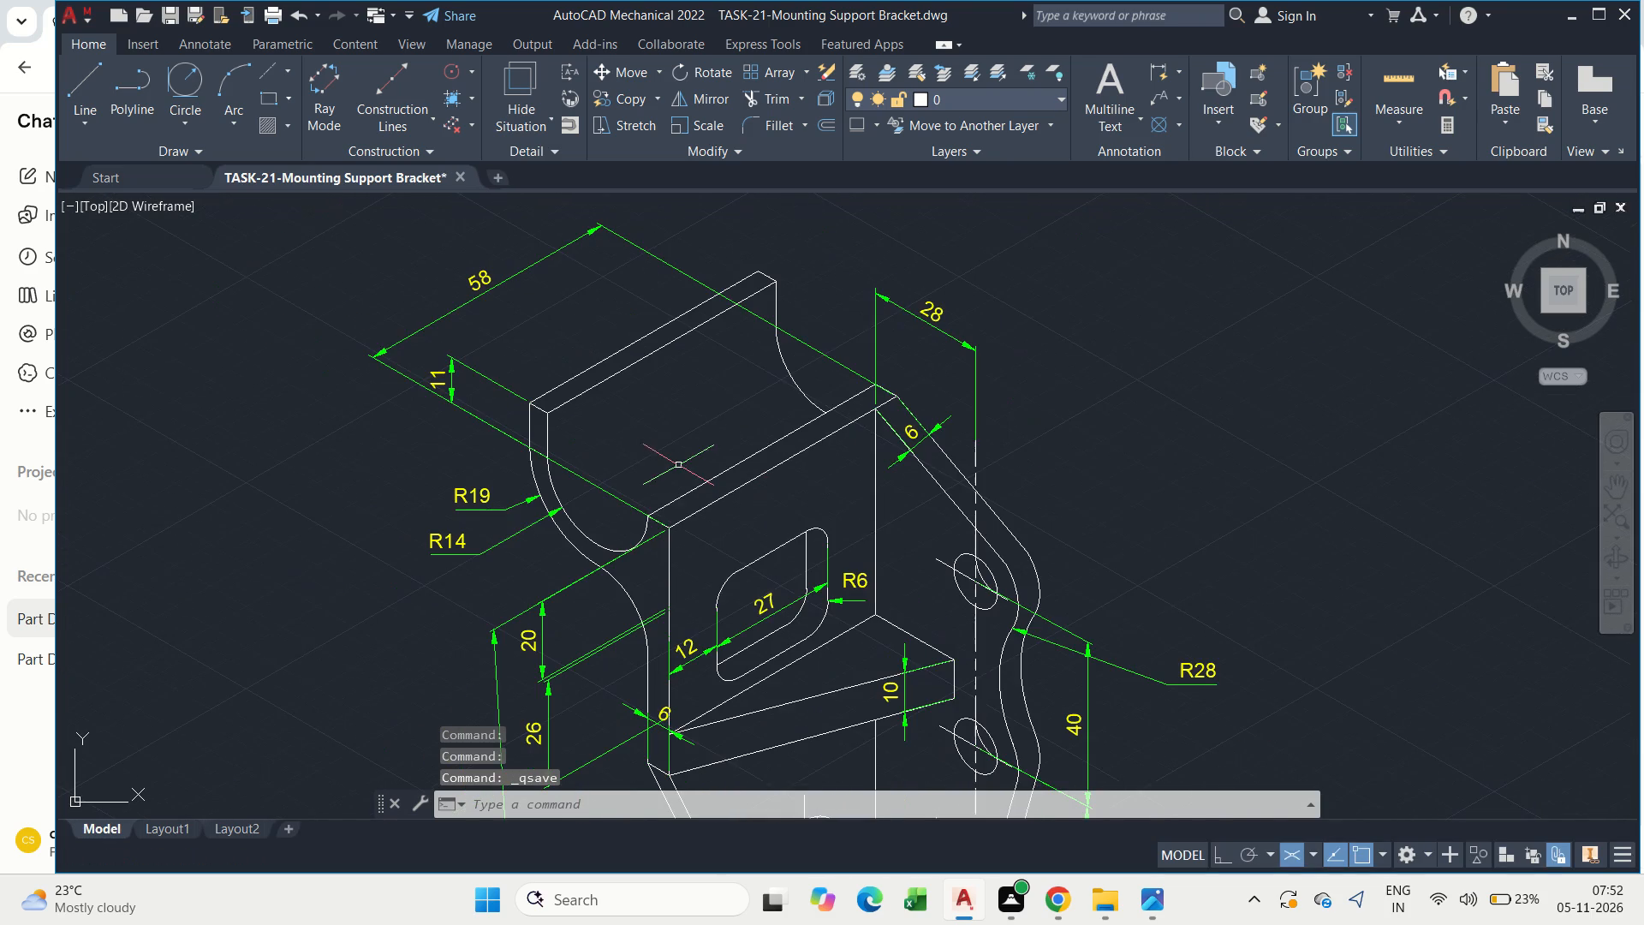
key("Escape")
key("ctrl+s")
key("Escape")
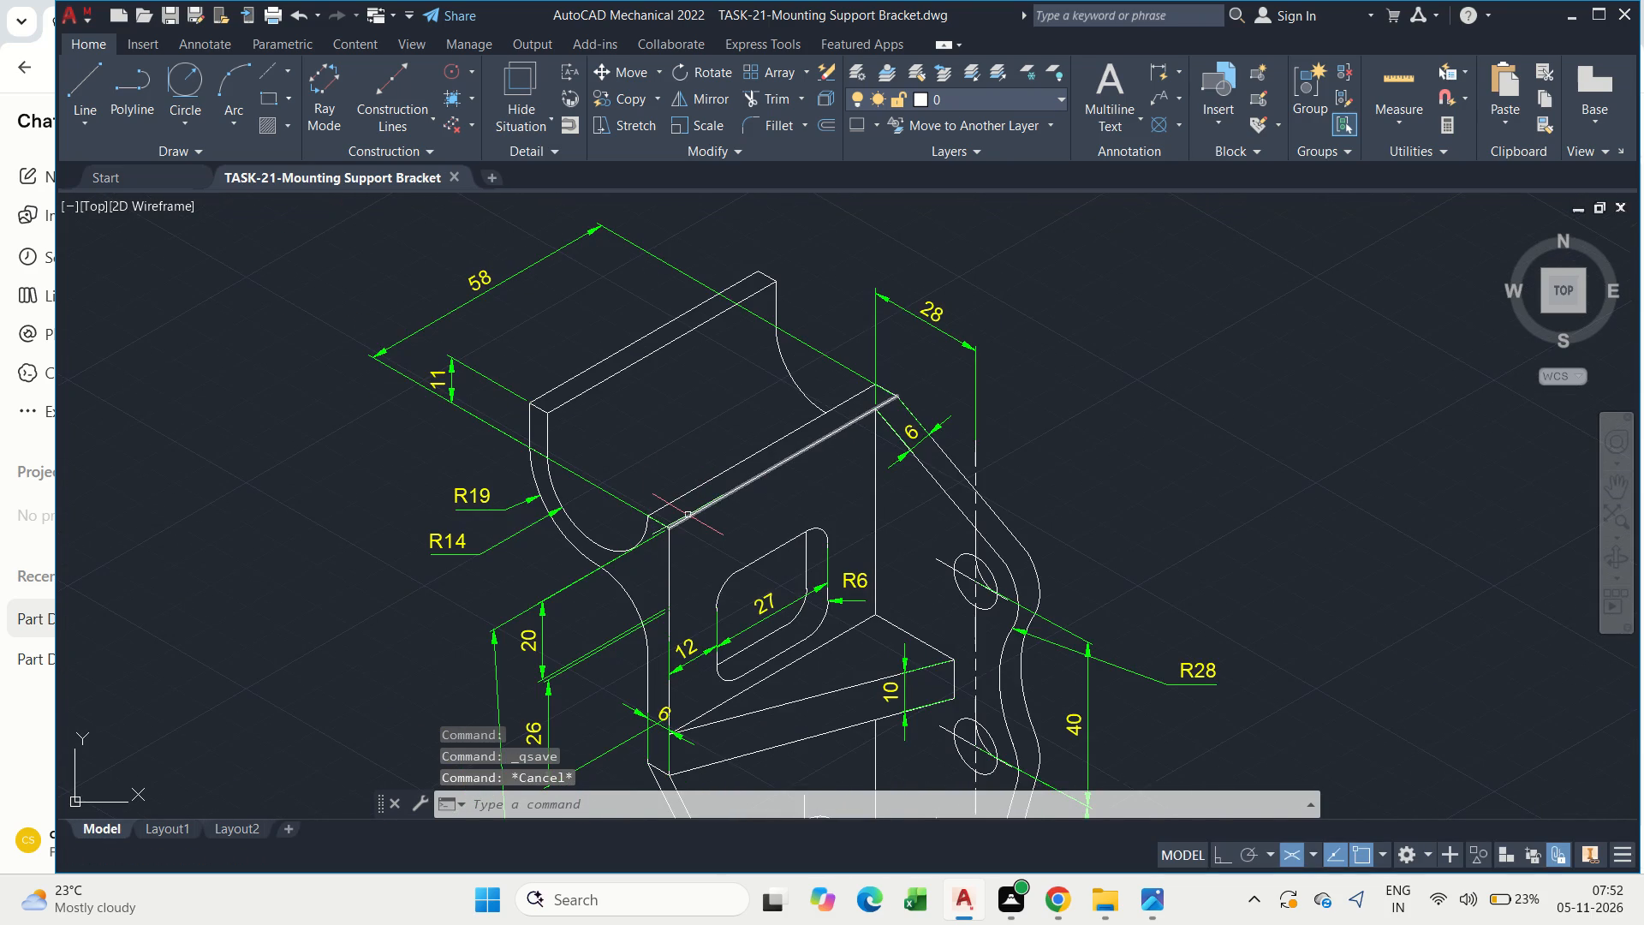
Start plotting the drawing and reuse the previous plot's page setup with the DWG To PDF.pc3 plotter.
scroll(688, 515, "down", 2)
middle_click_drag(732, 602, 814, 466)
middle_click_drag(840, 486, 903, 529)
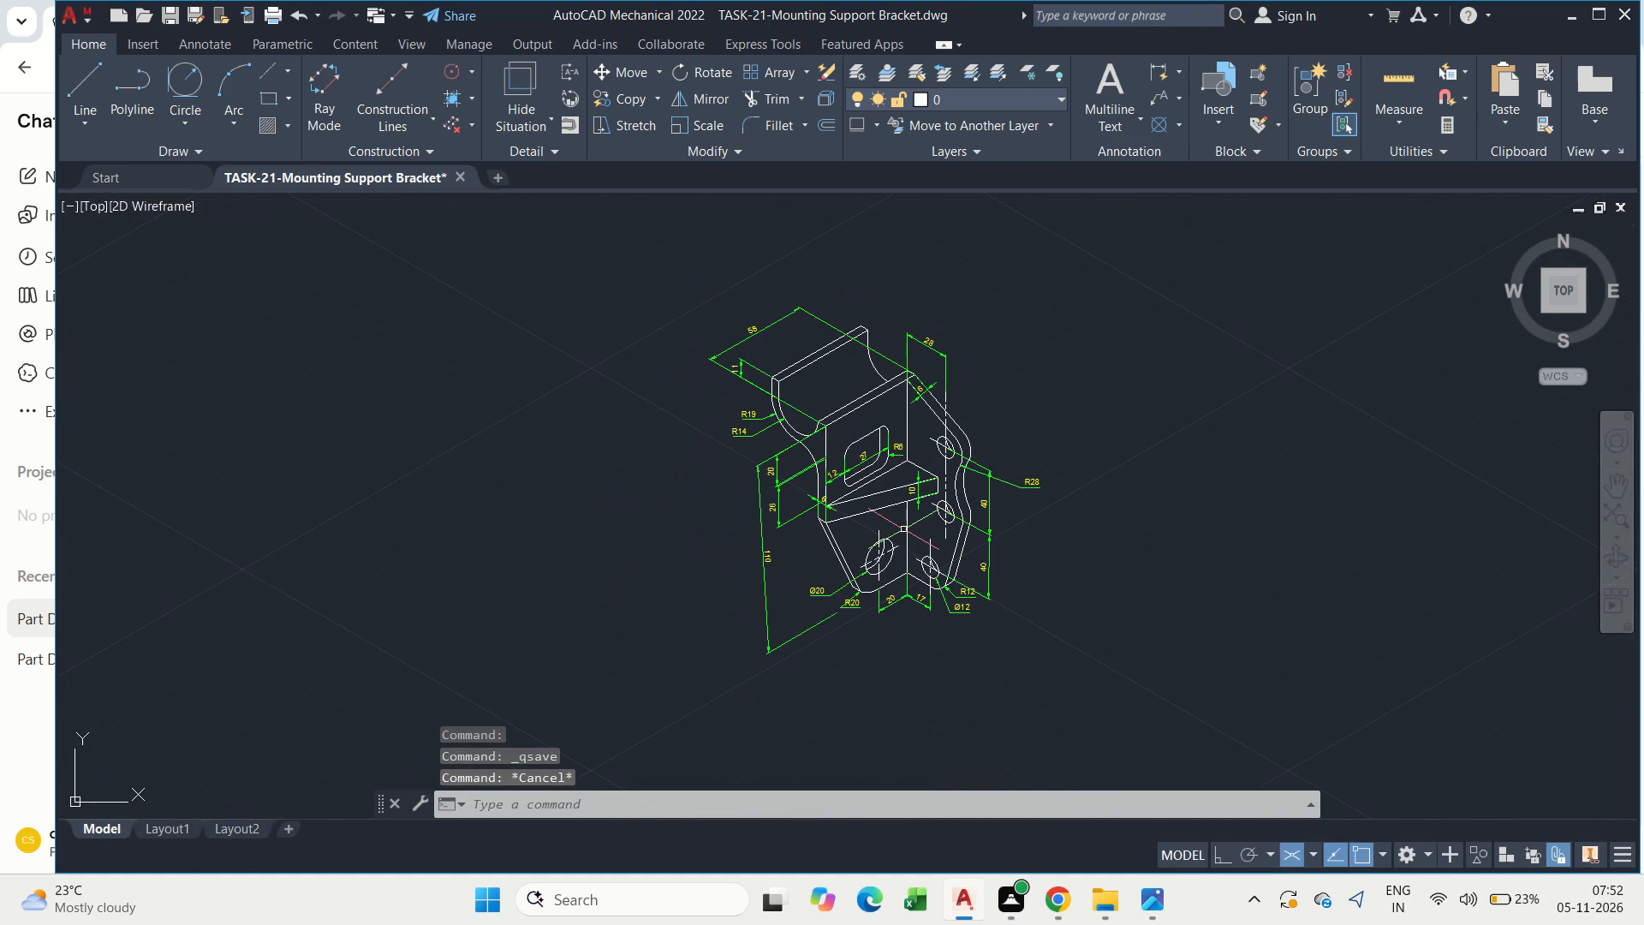
key("ctrl+p")
left_click(764, 236)
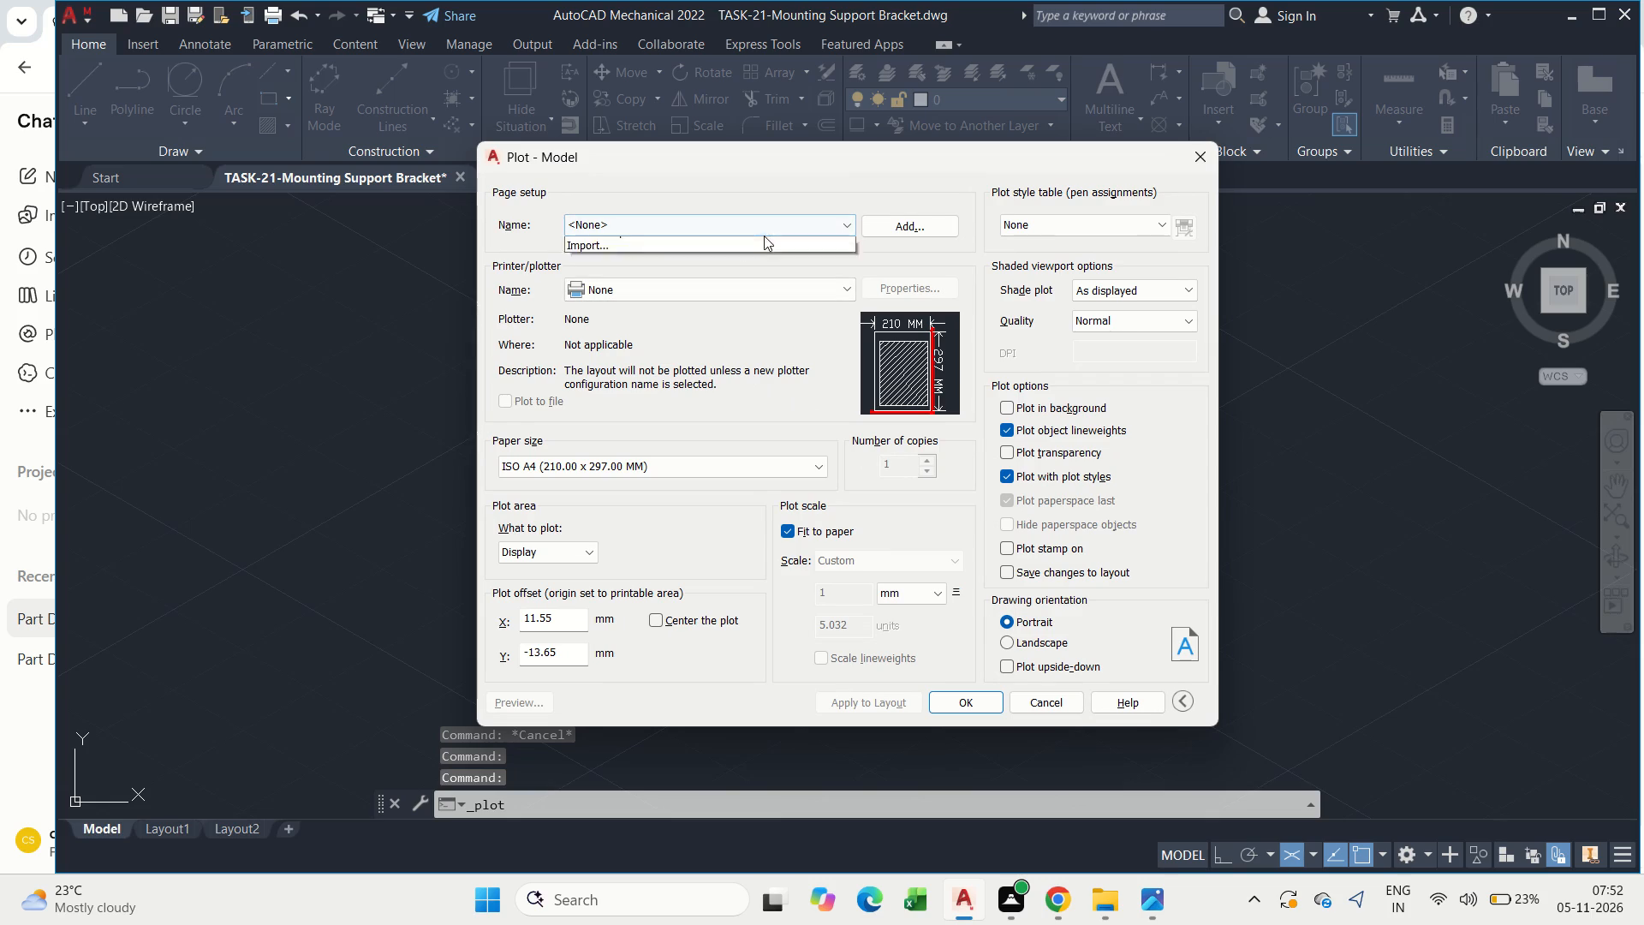
left_click(748, 256)
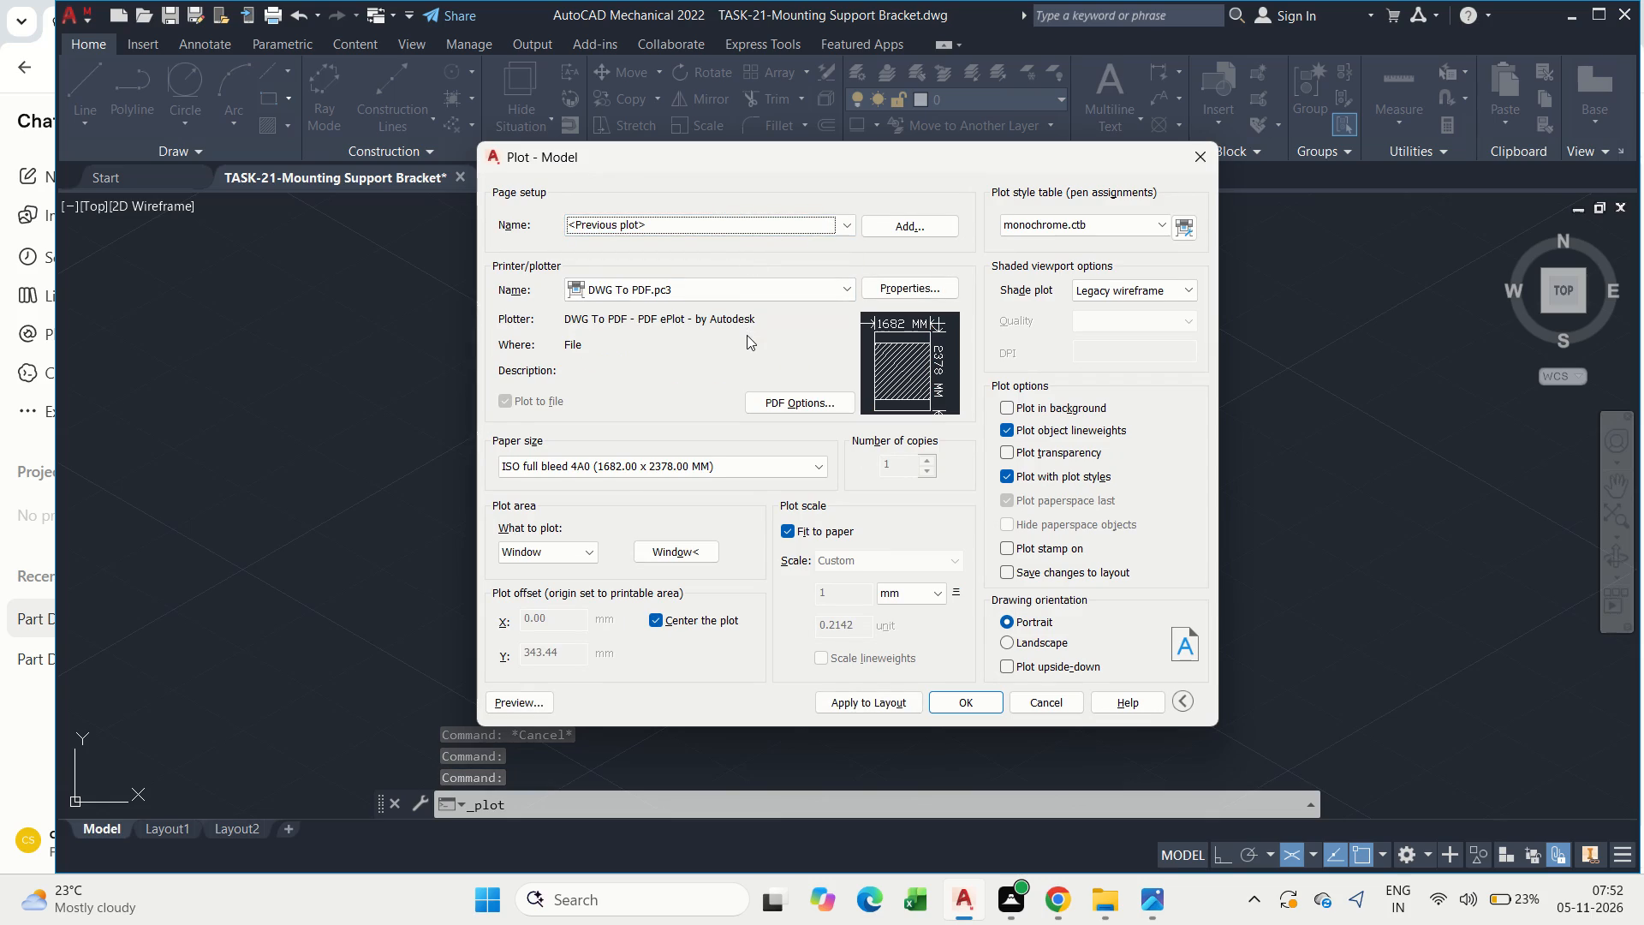
scroll(733, 289, "up", 2)
scroll(733, 289, "down", 1)
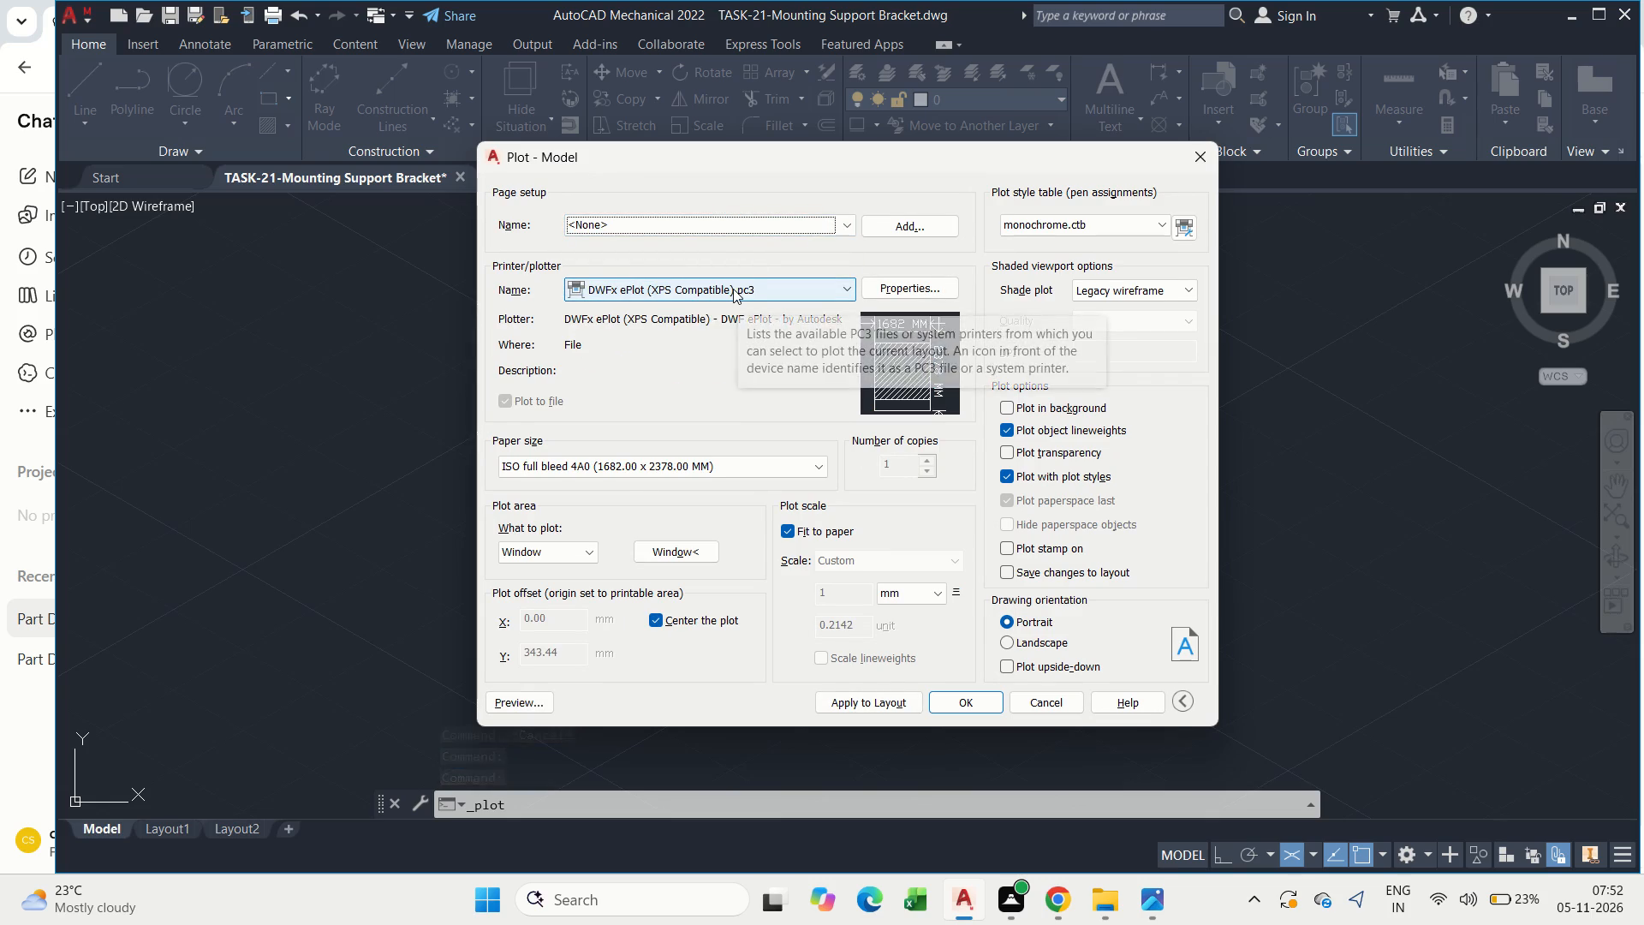
scroll(733, 289, "down", 2)
key("Escape")
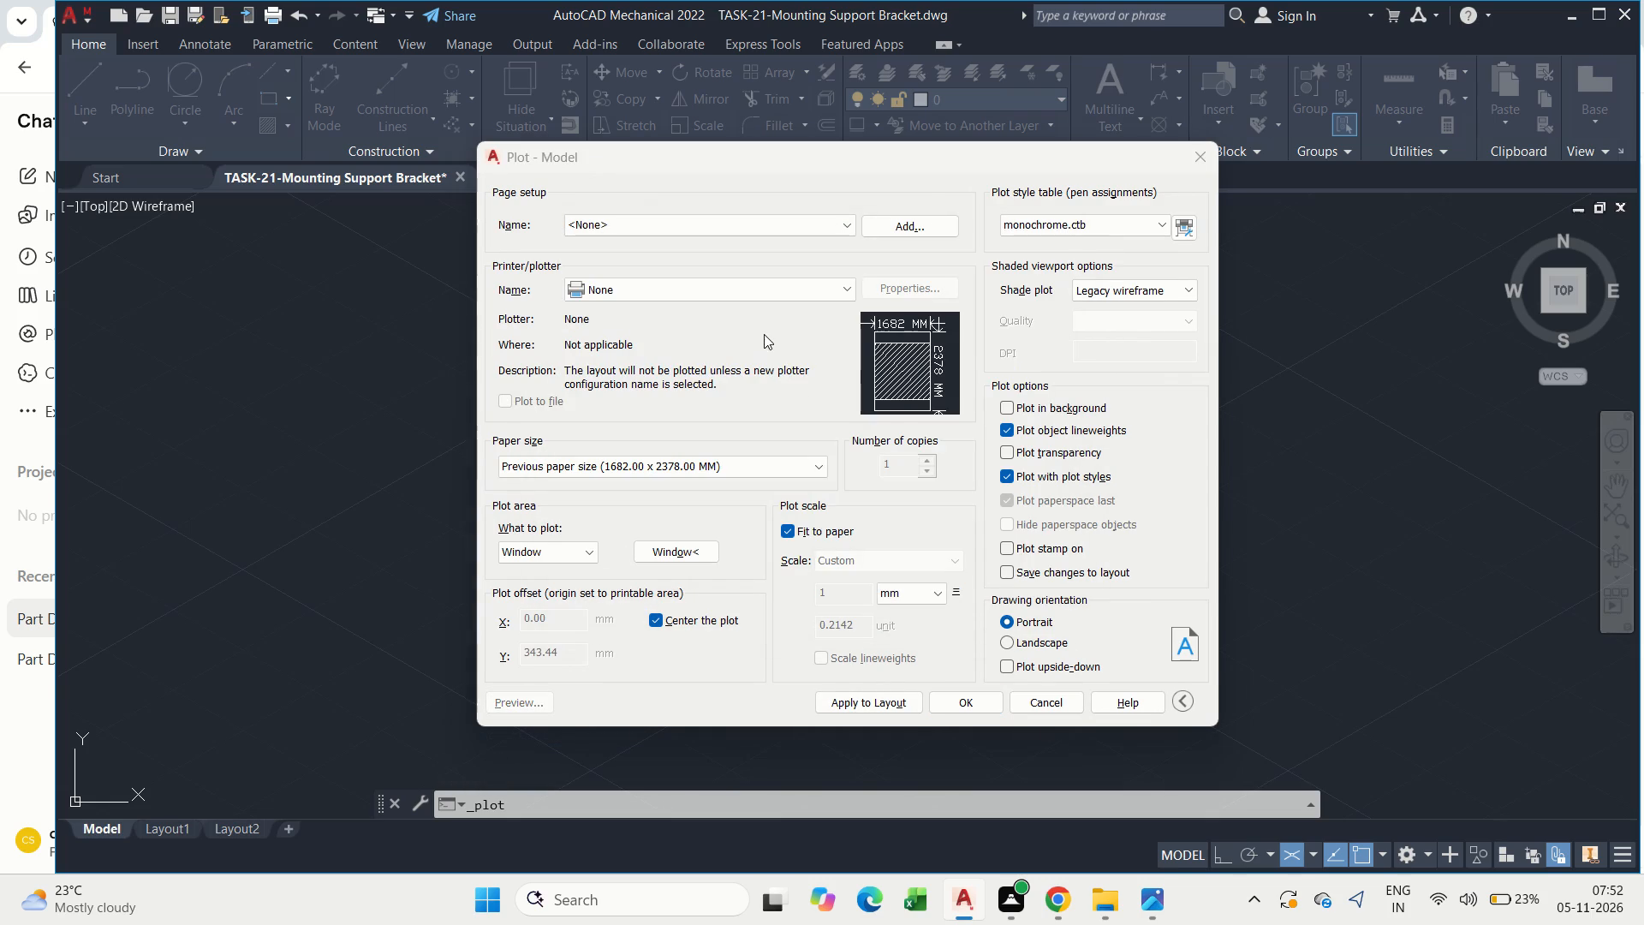
left_click(781, 225)
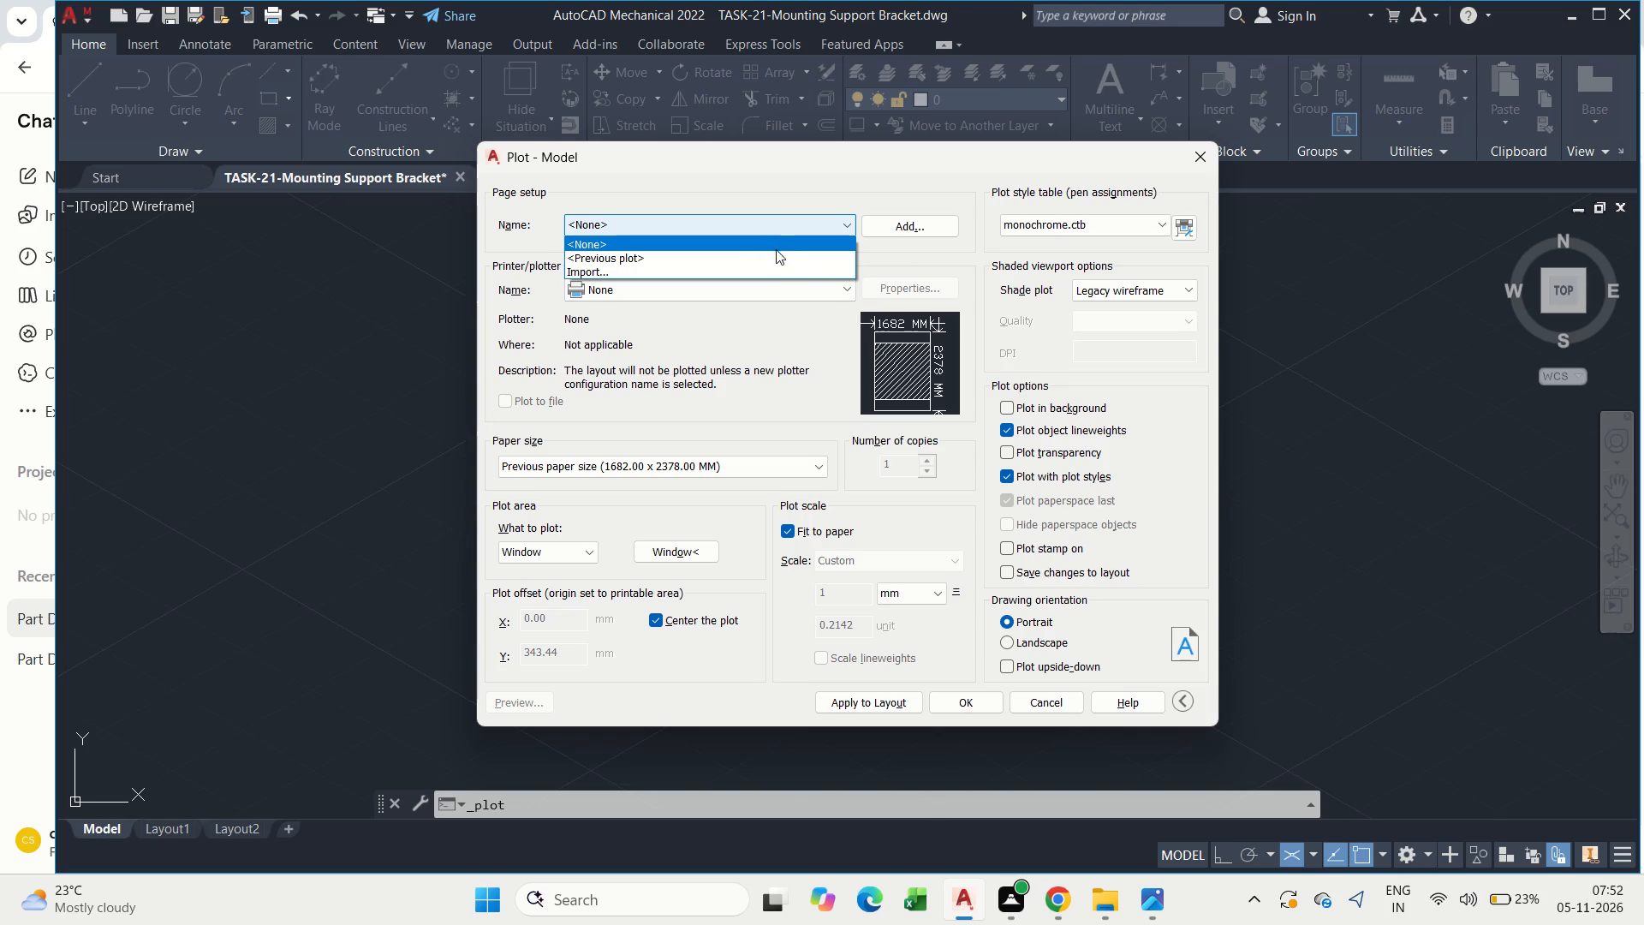
left_click(772, 263)
left_click(761, 297)
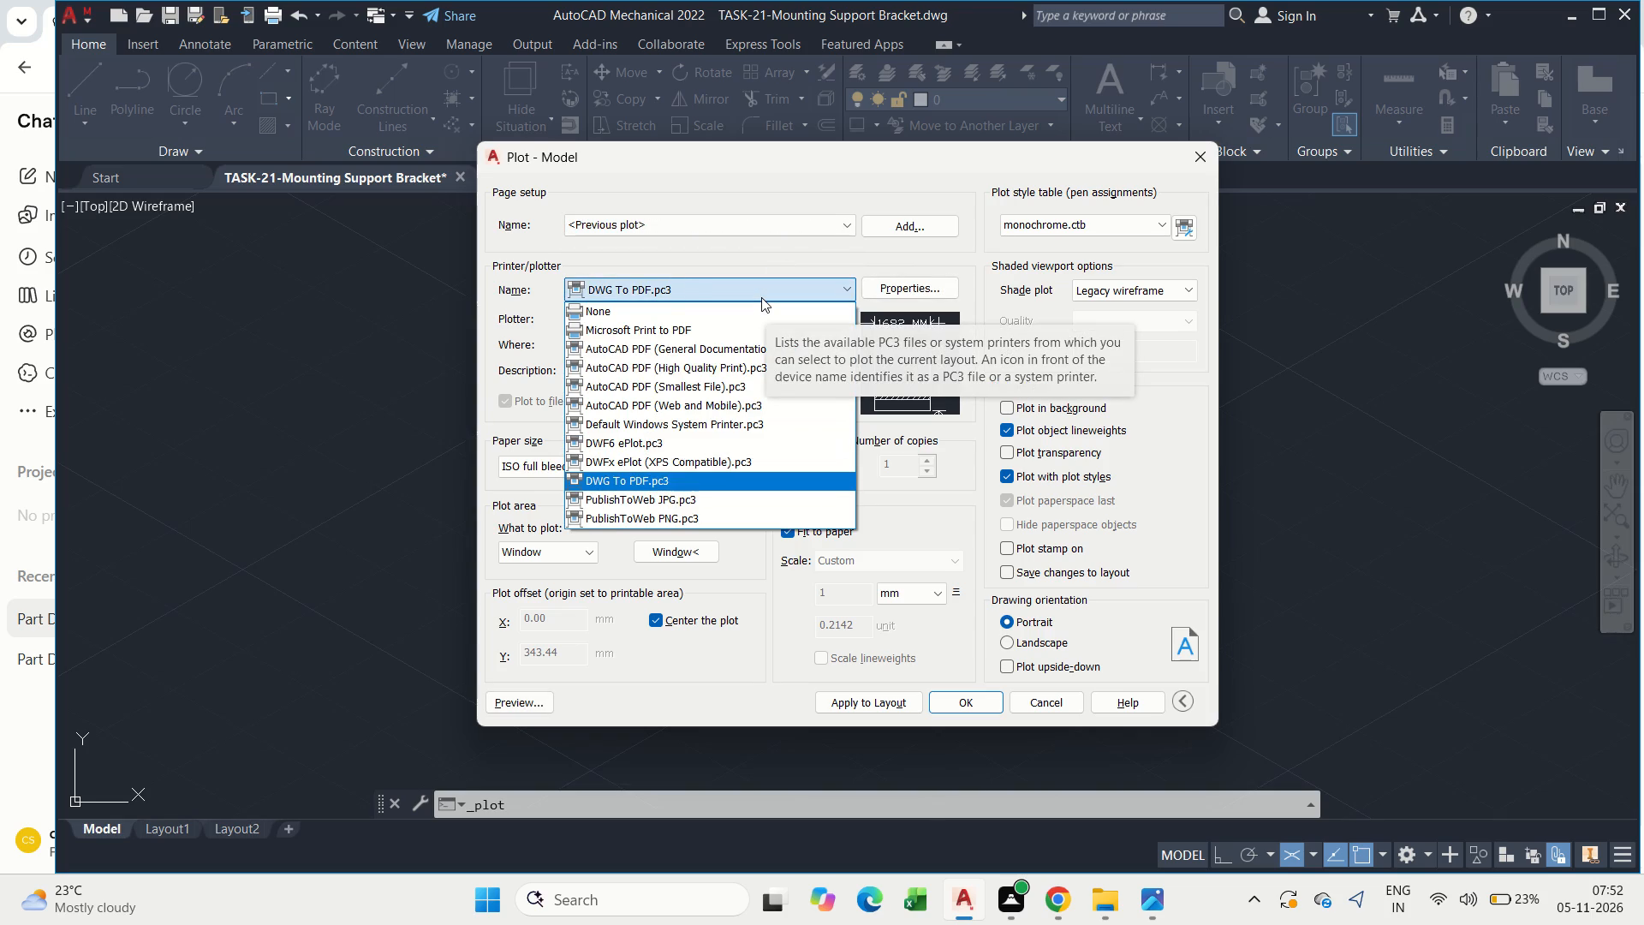
left_click(761, 297)
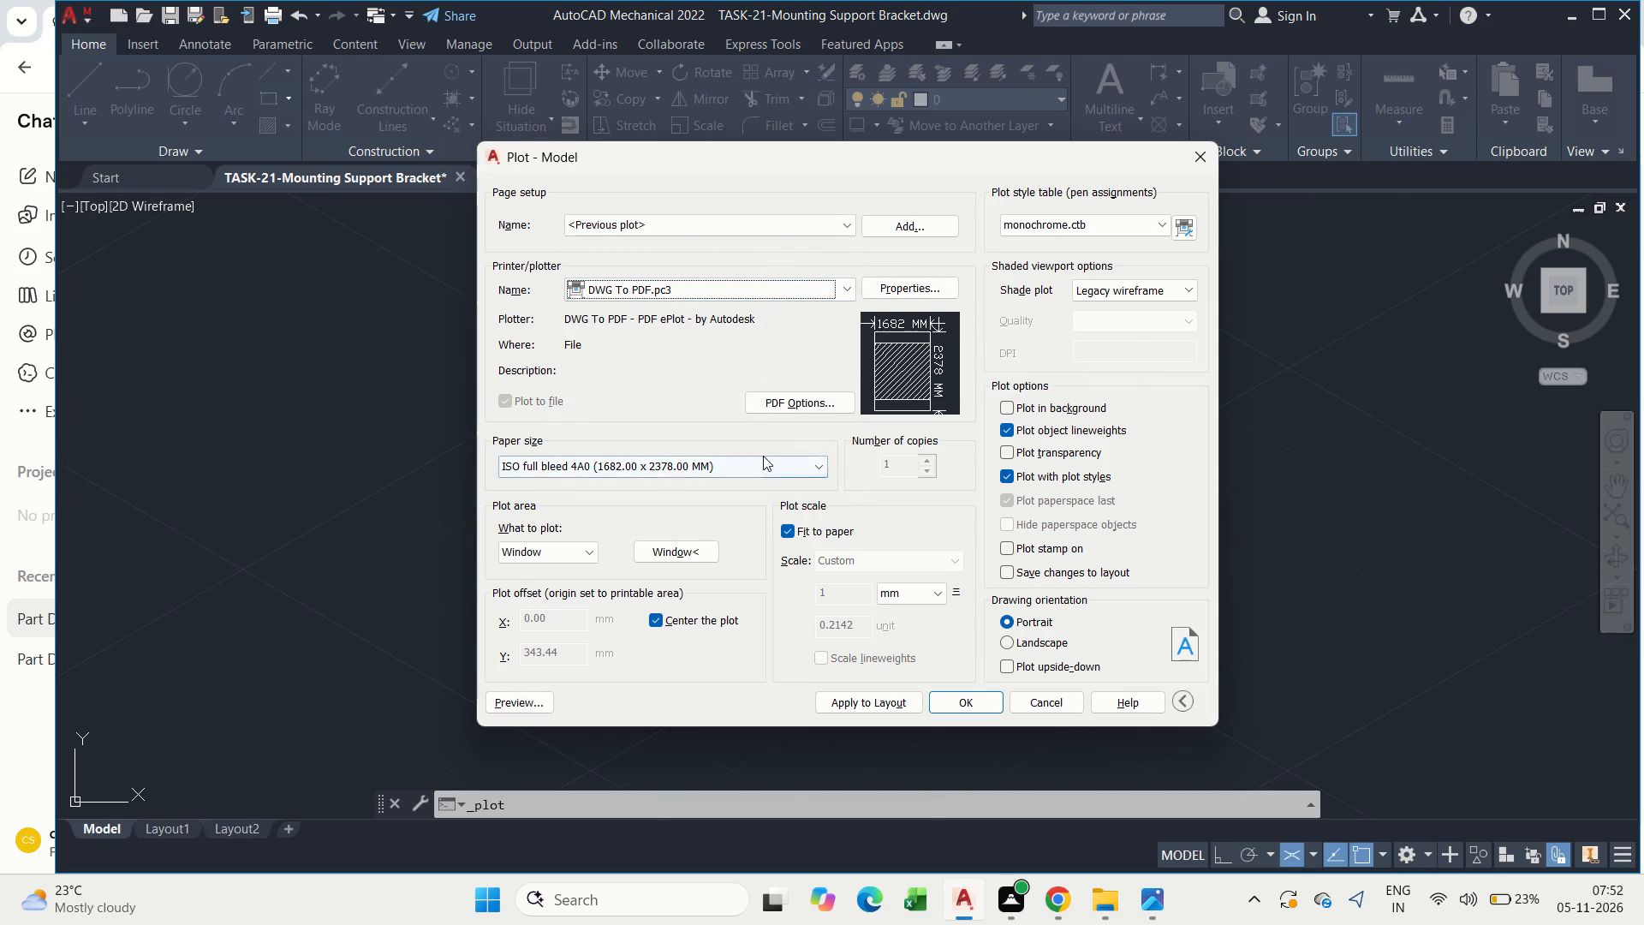
Choose ISO full bleed 4A0 (1682.00 x 2378.00 MM) as the plot's paper size.
left_click(763, 456)
scroll(746, 584, "up", 2)
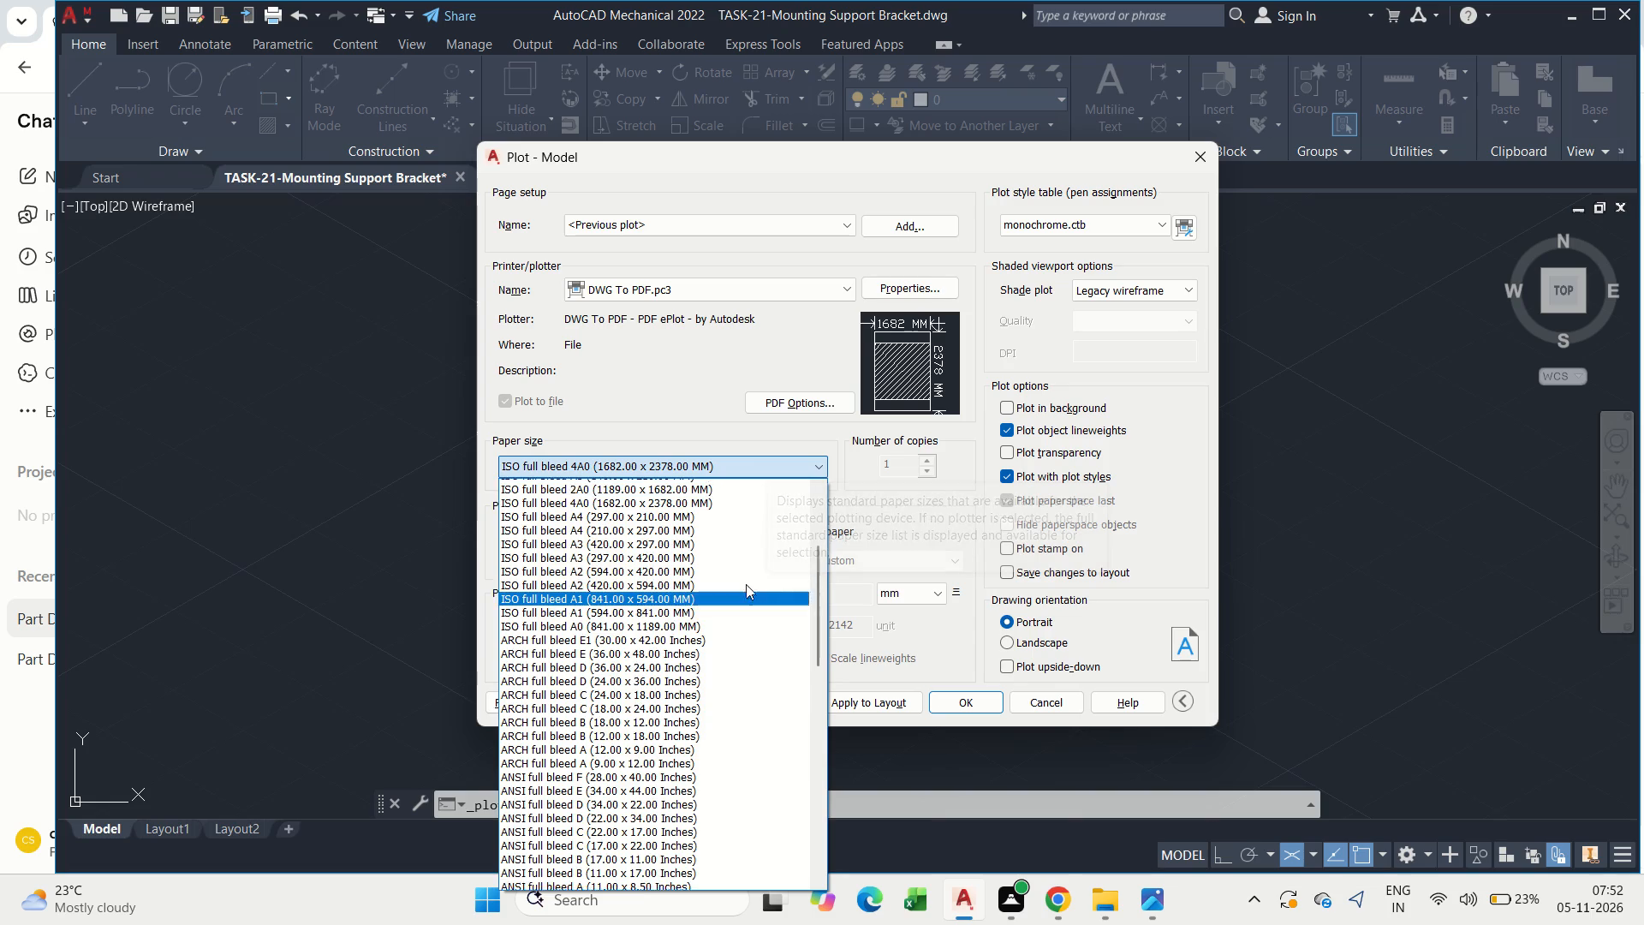
scroll(746, 584, "up", 1)
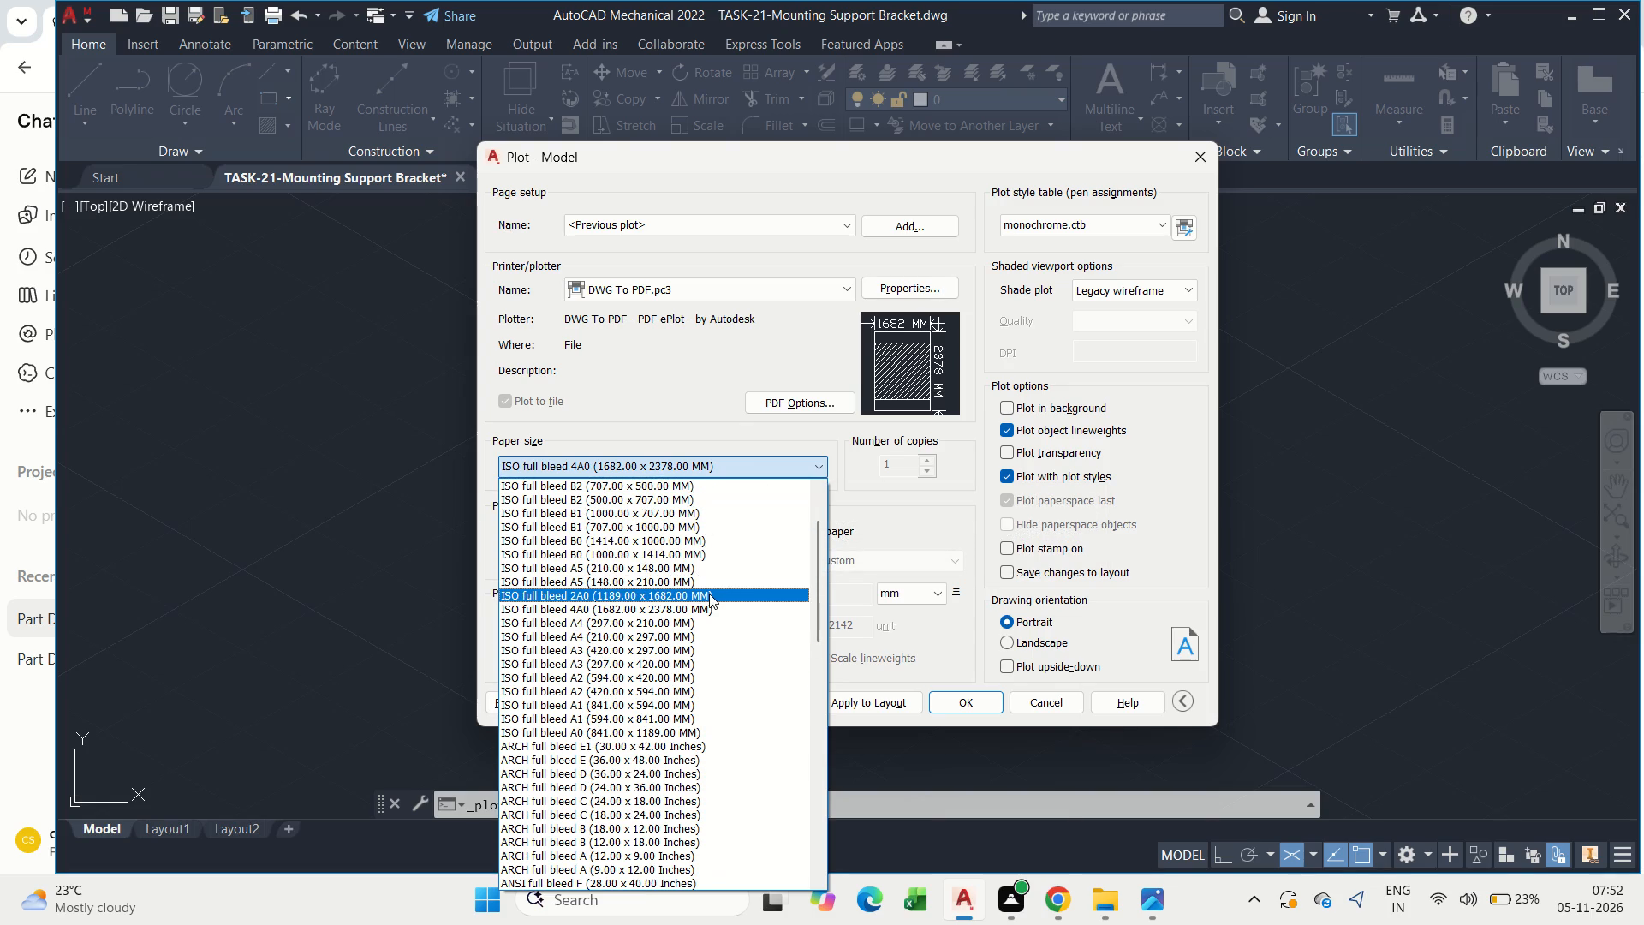
left_click(713, 612)
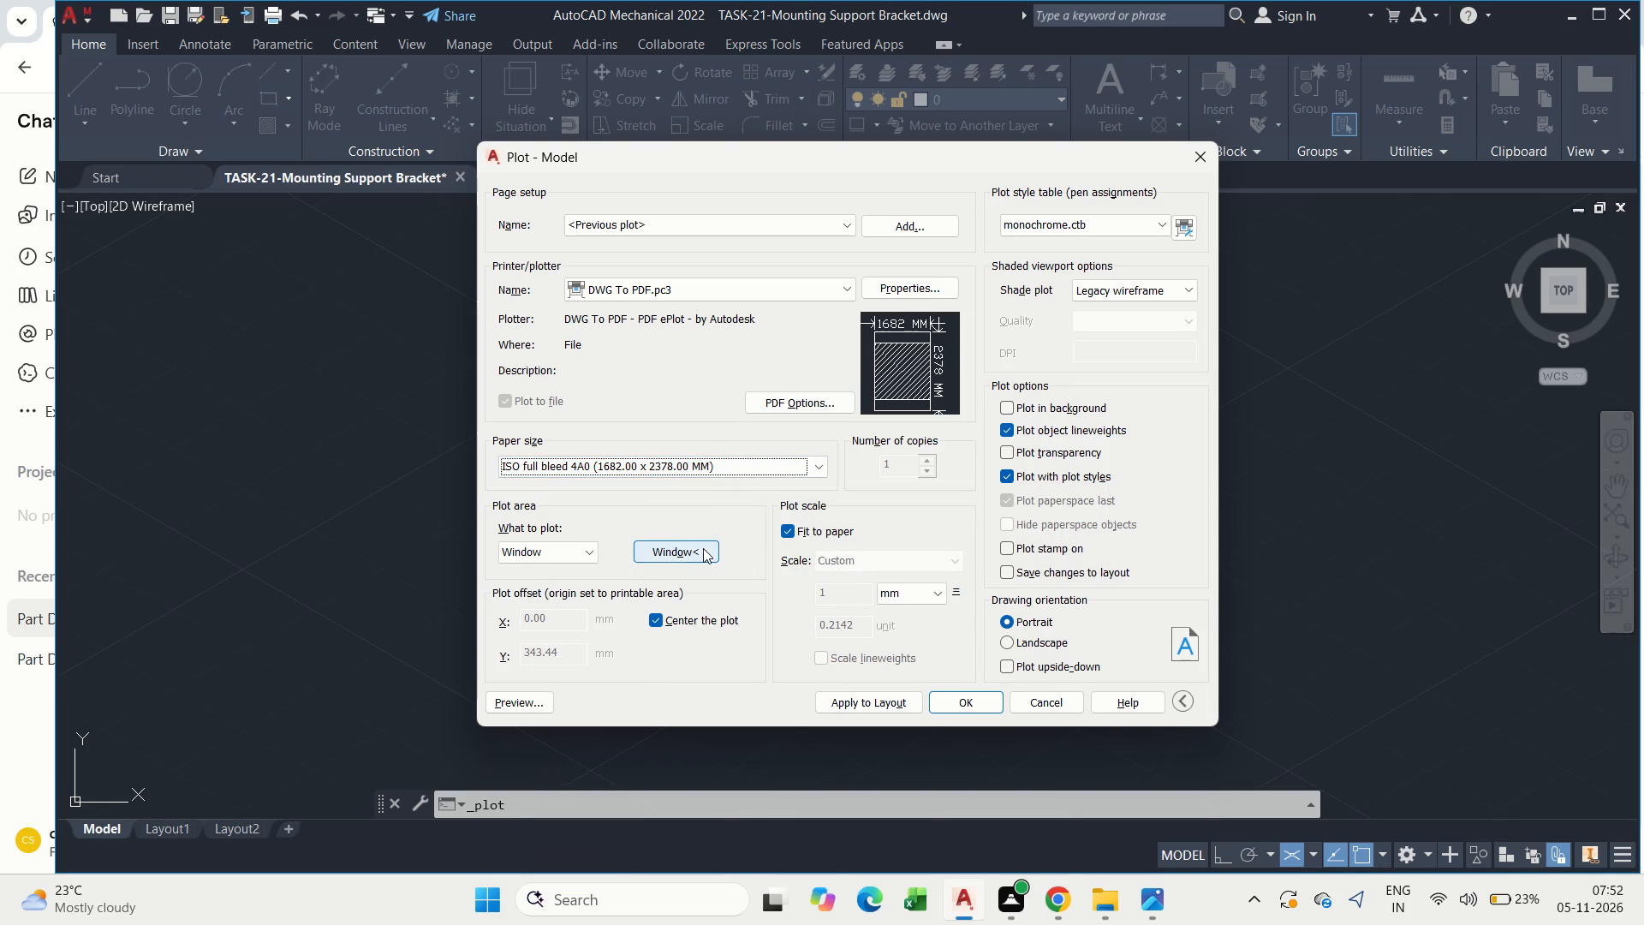
Define a plot window around the whole dimensioned bracket and set the drawing orientation to landscape.
left_click(703, 548)
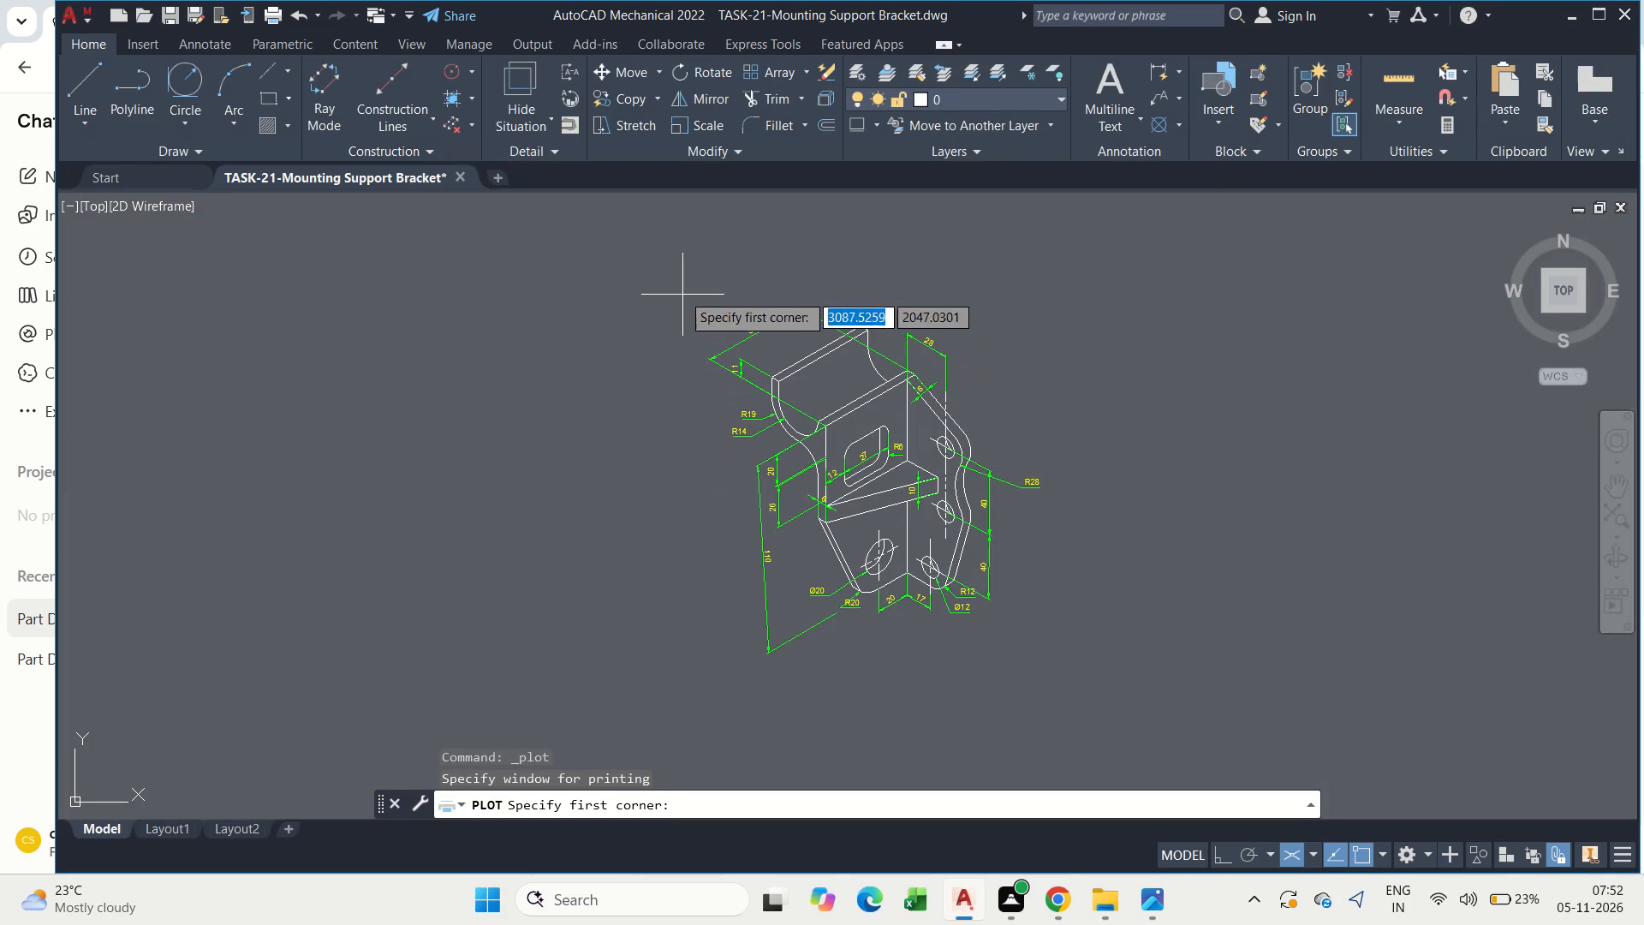
left_click(633, 252)
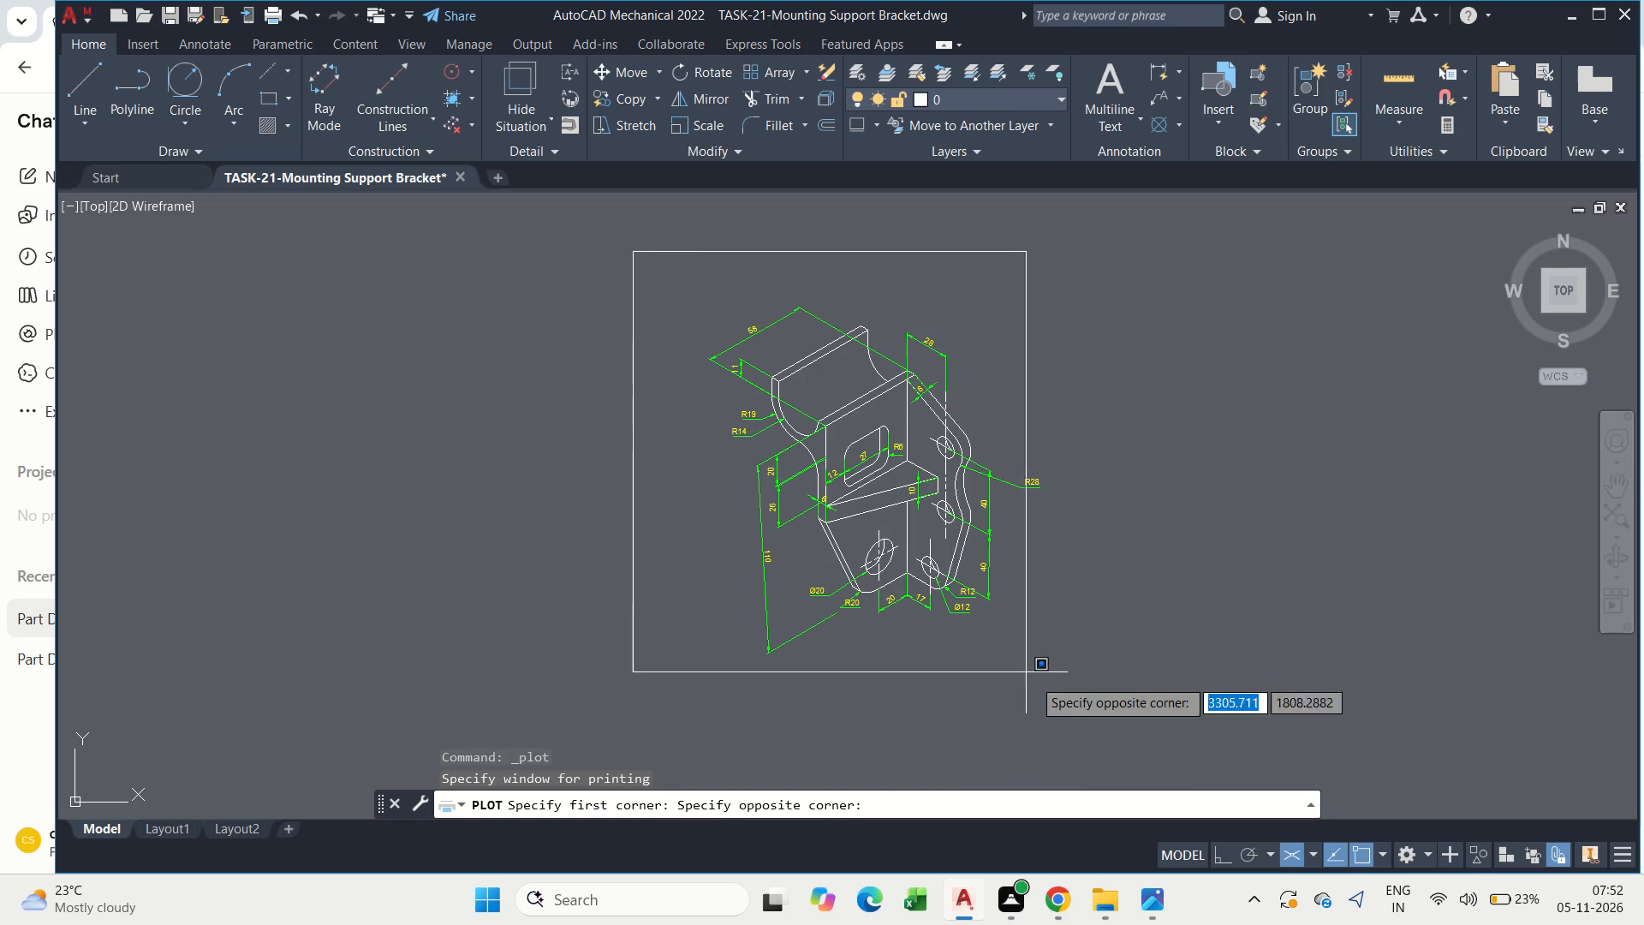
left_click(1143, 711)
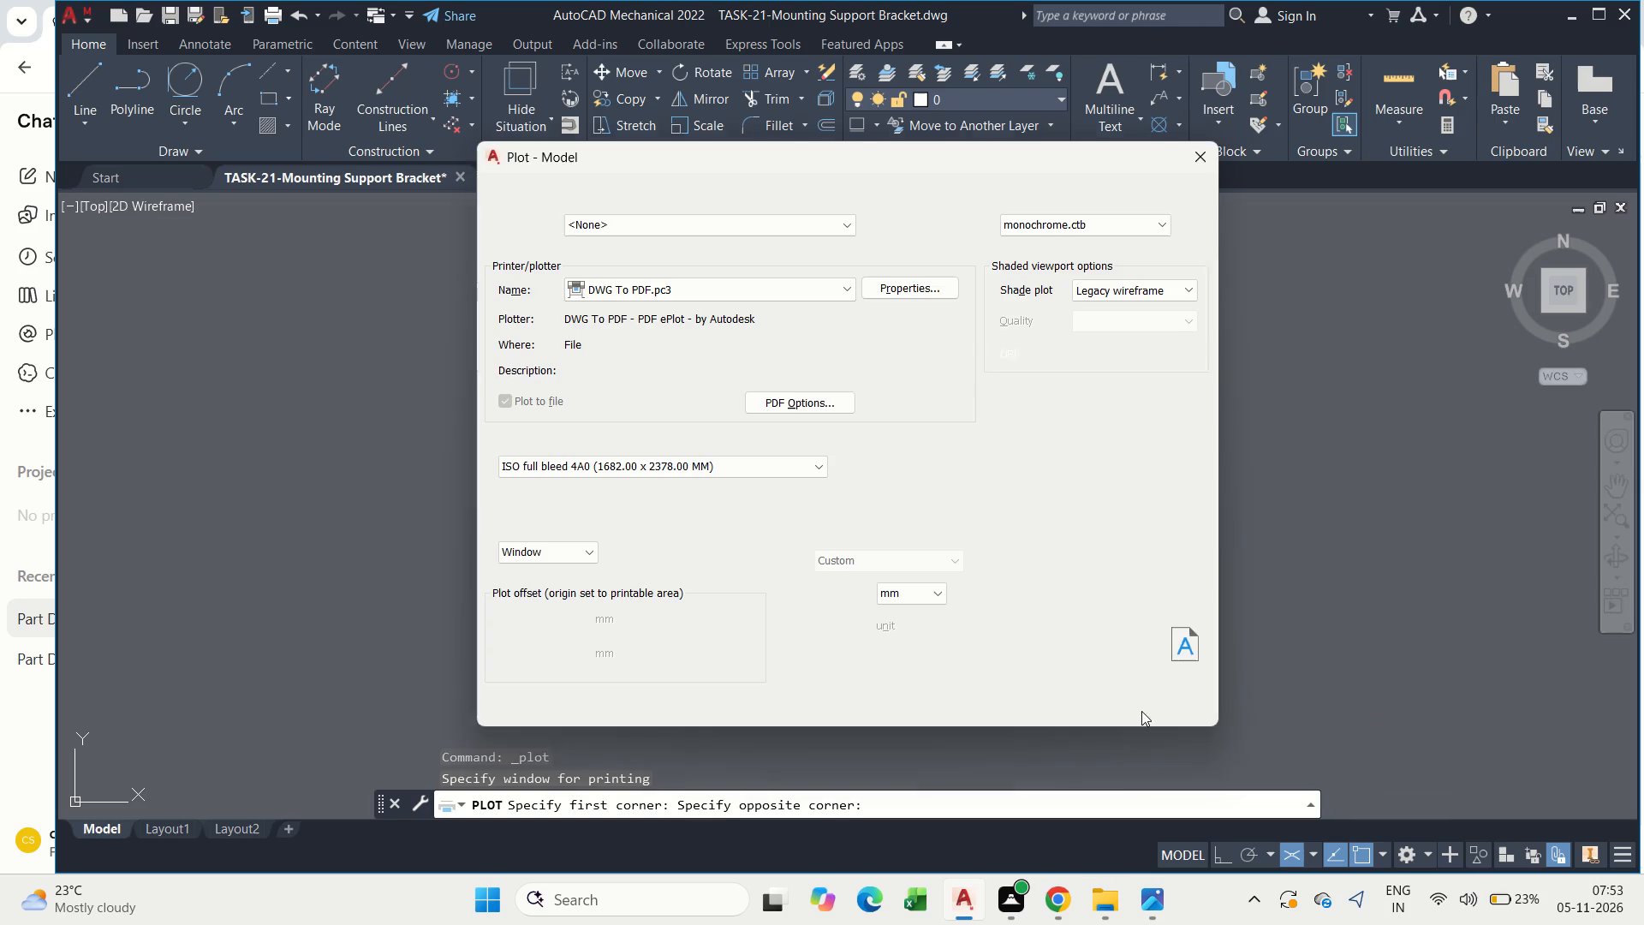
left_click(1007, 637)
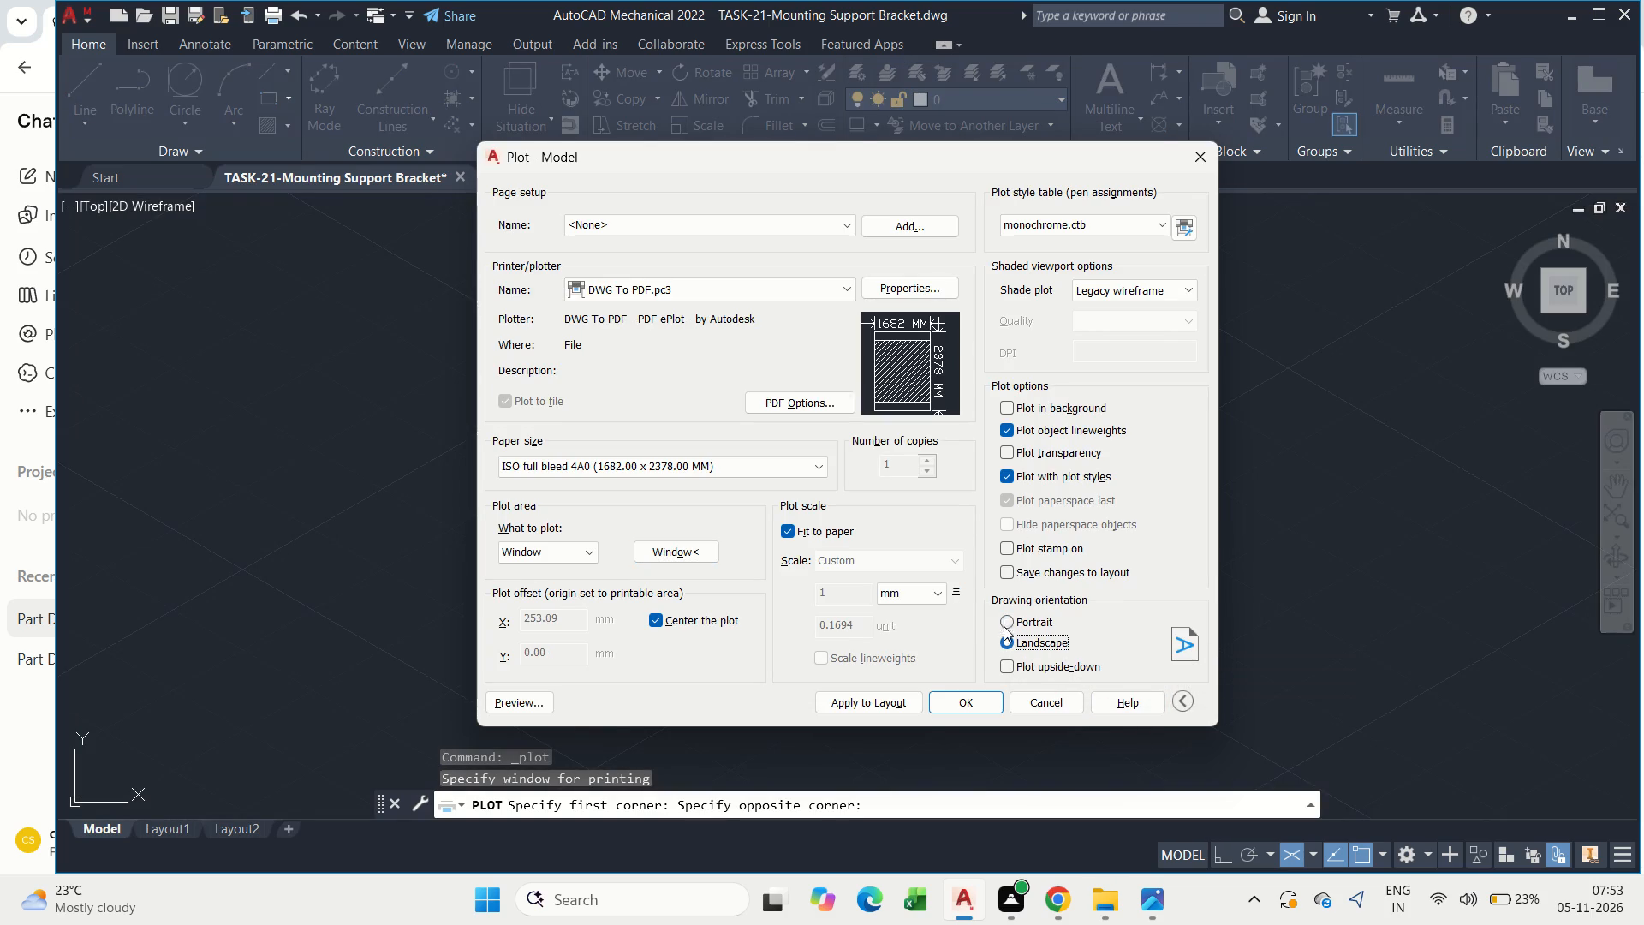
Preview the plot and examine the bracket's lines, dimensions and notes on the sheet.
left_click(544, 700)
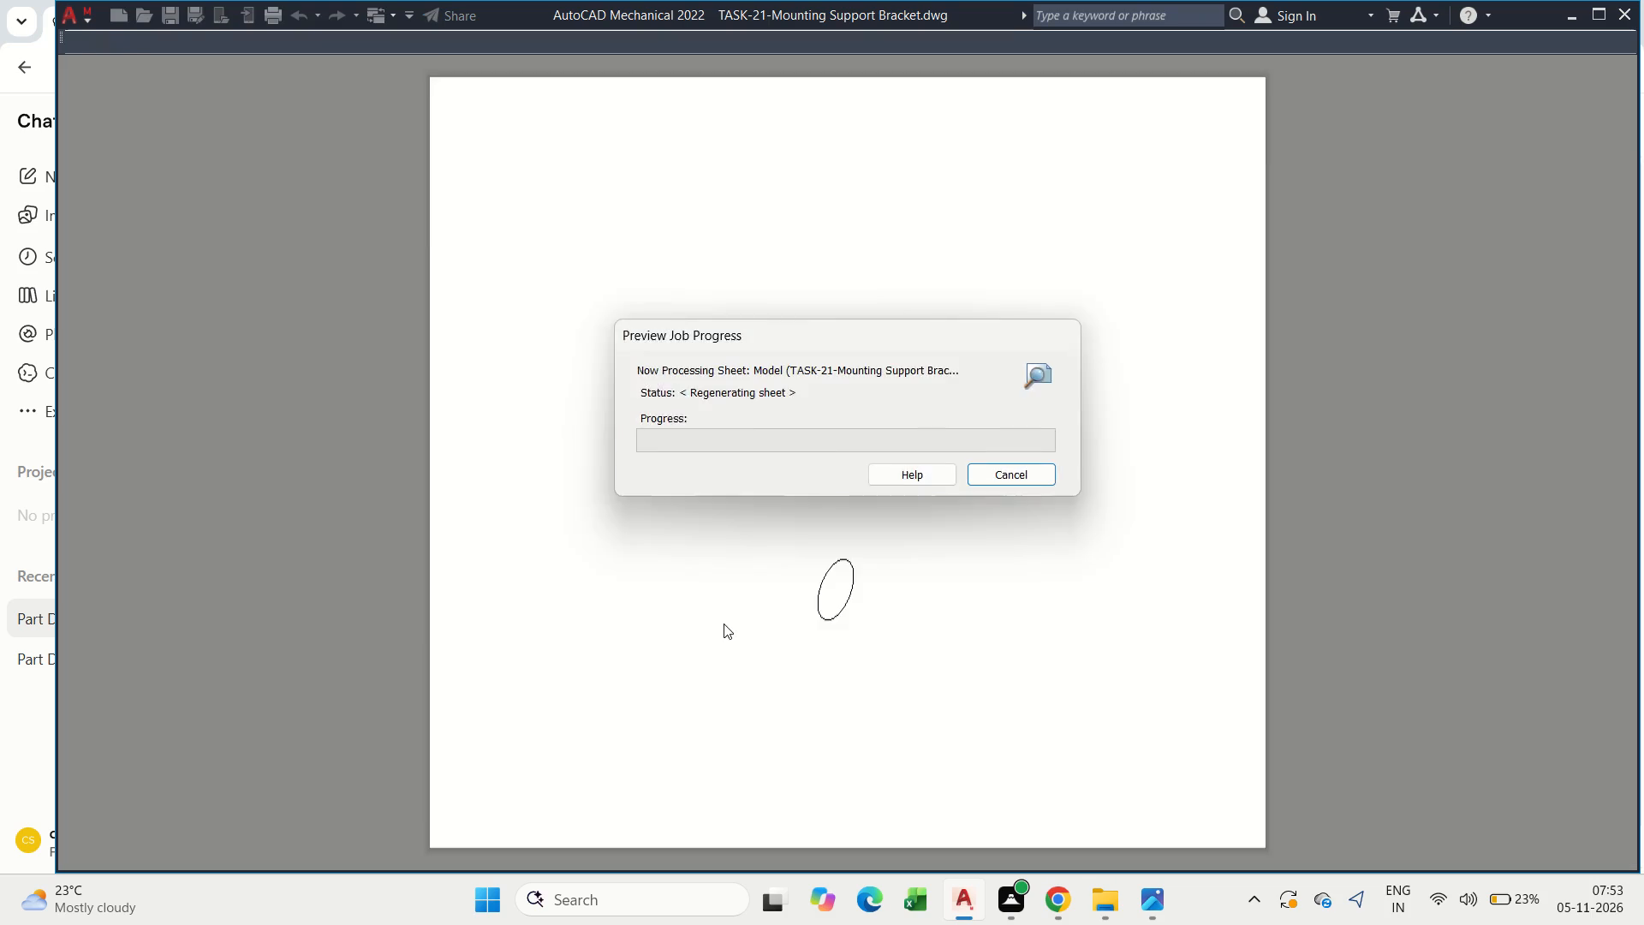
scroll(826, 520, "up", 3)
scroll(826, 520, "down", 2)
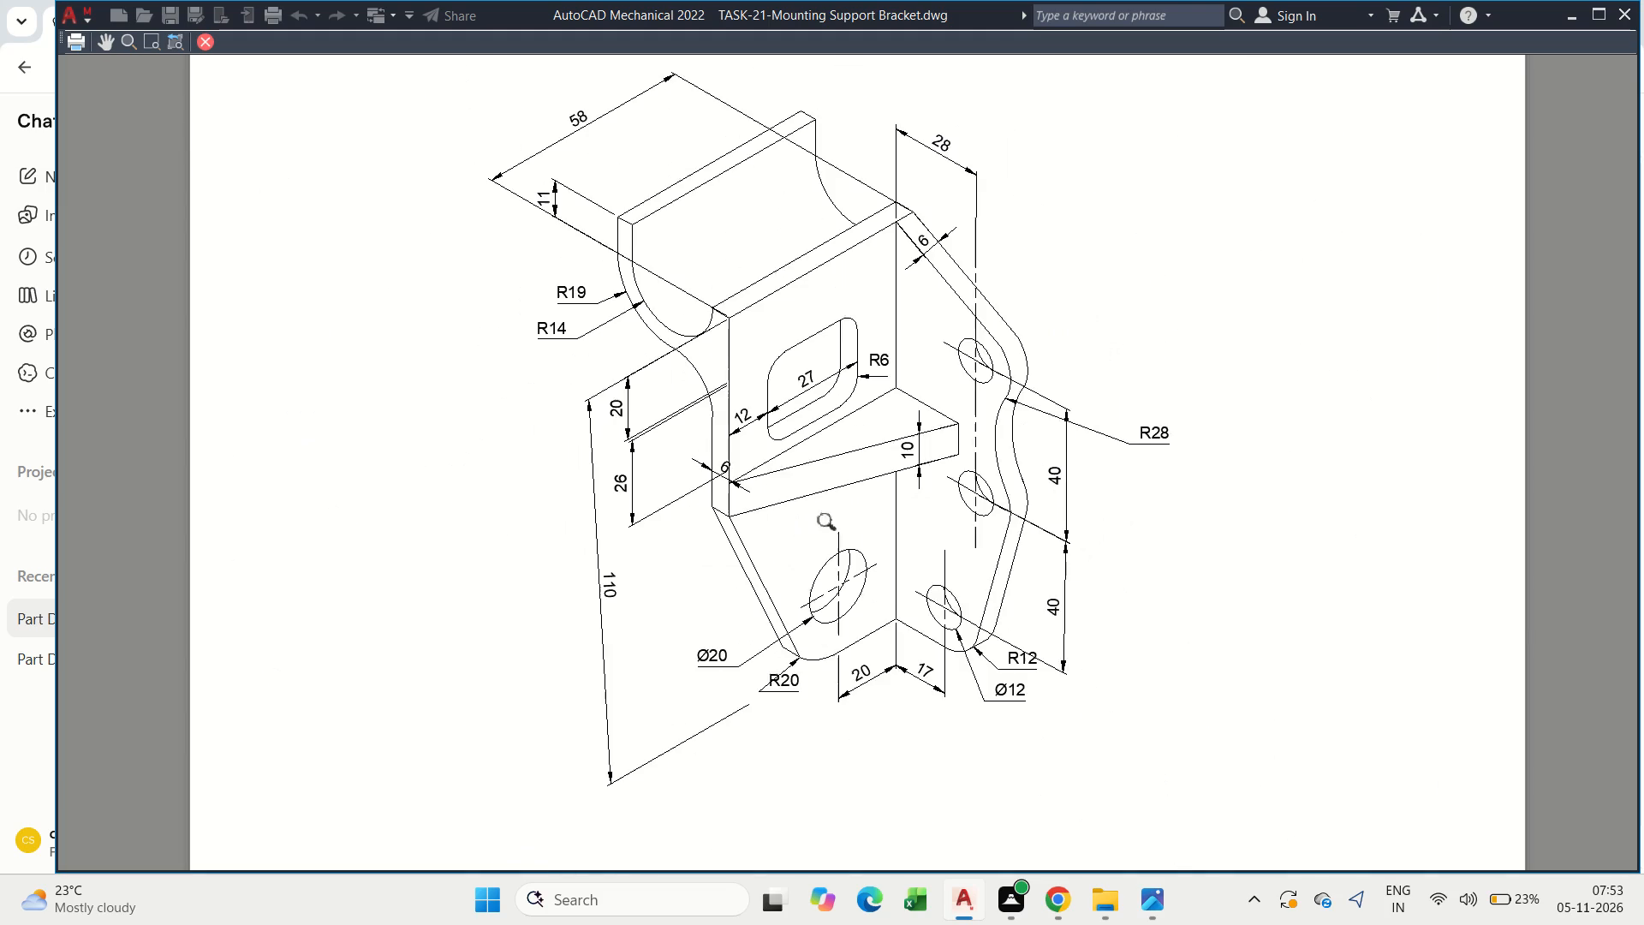
middle_click_drag(849, 533, 748, 528)
scroll(748, 529, "up", 2)
scroll(748, 529, "down", 2)
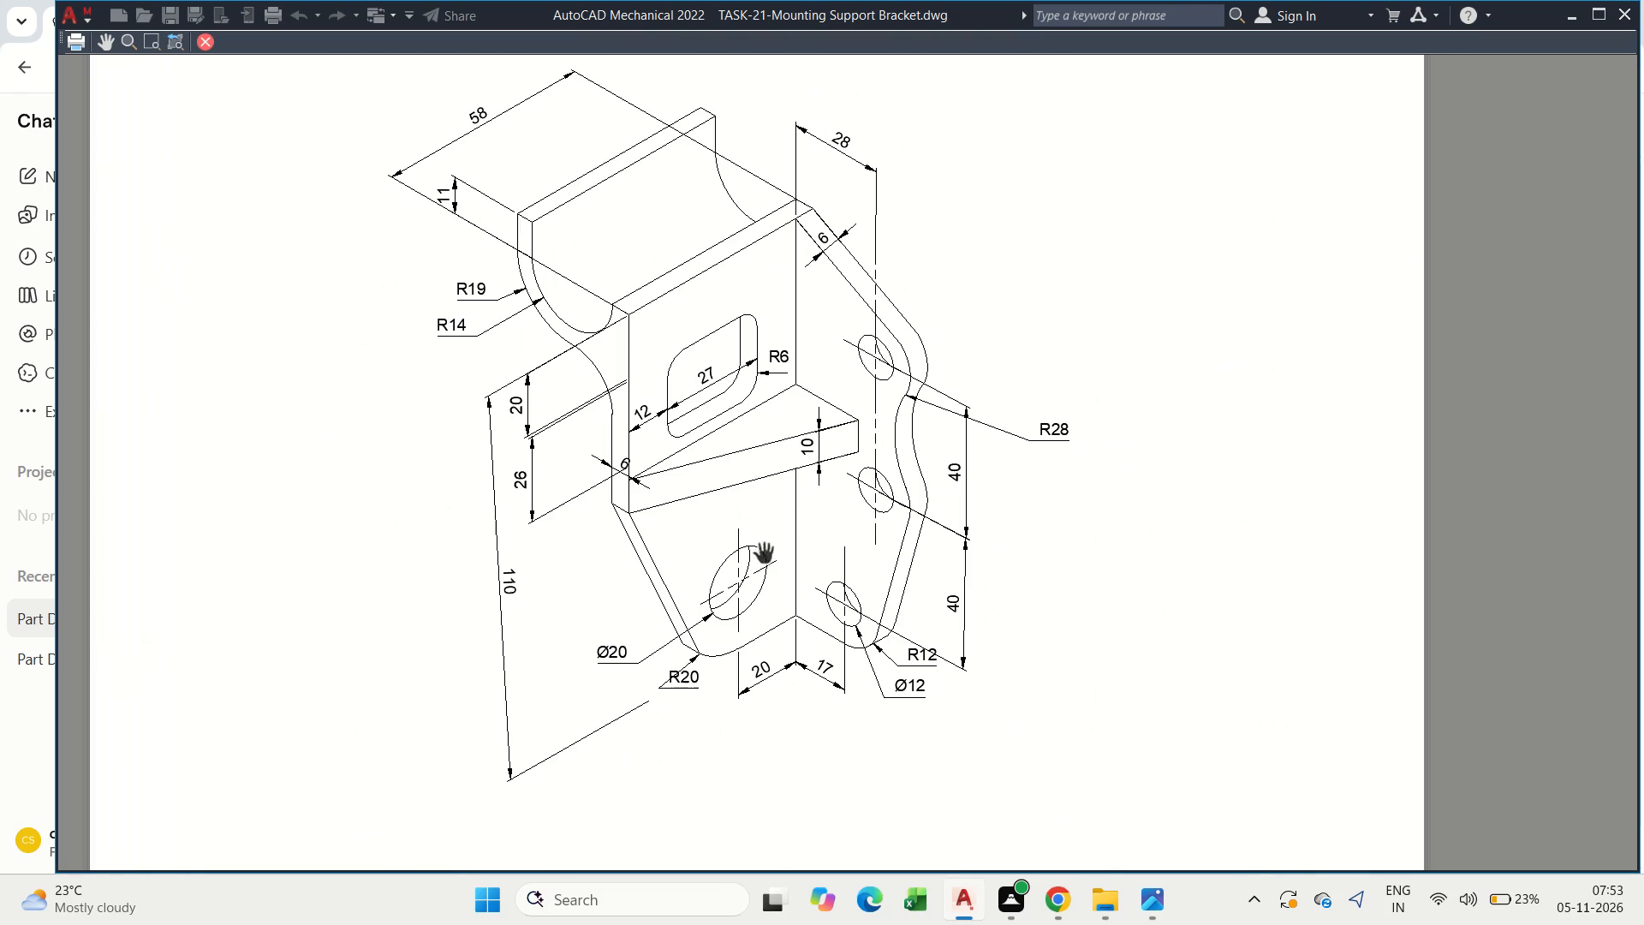
middle_click(768, 562)
scroll(764, 408, "up", 2)
scroll(762, 408, "down", 2)
middle_click_drag(759, 409, 761, 418)
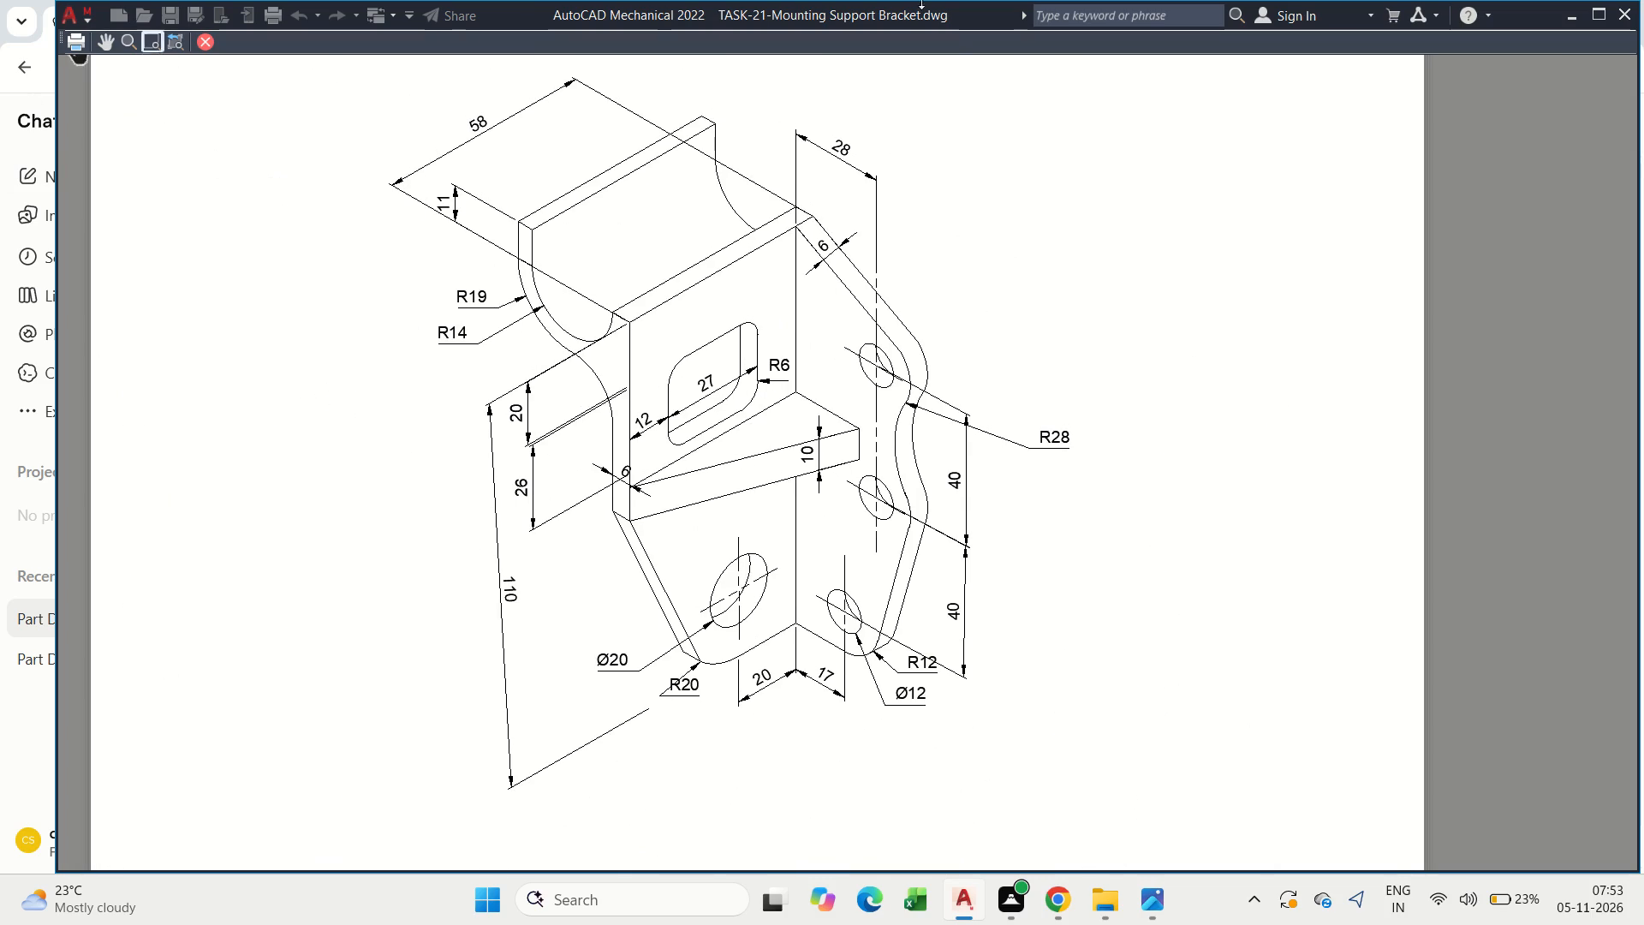
left_click(1597, 10)
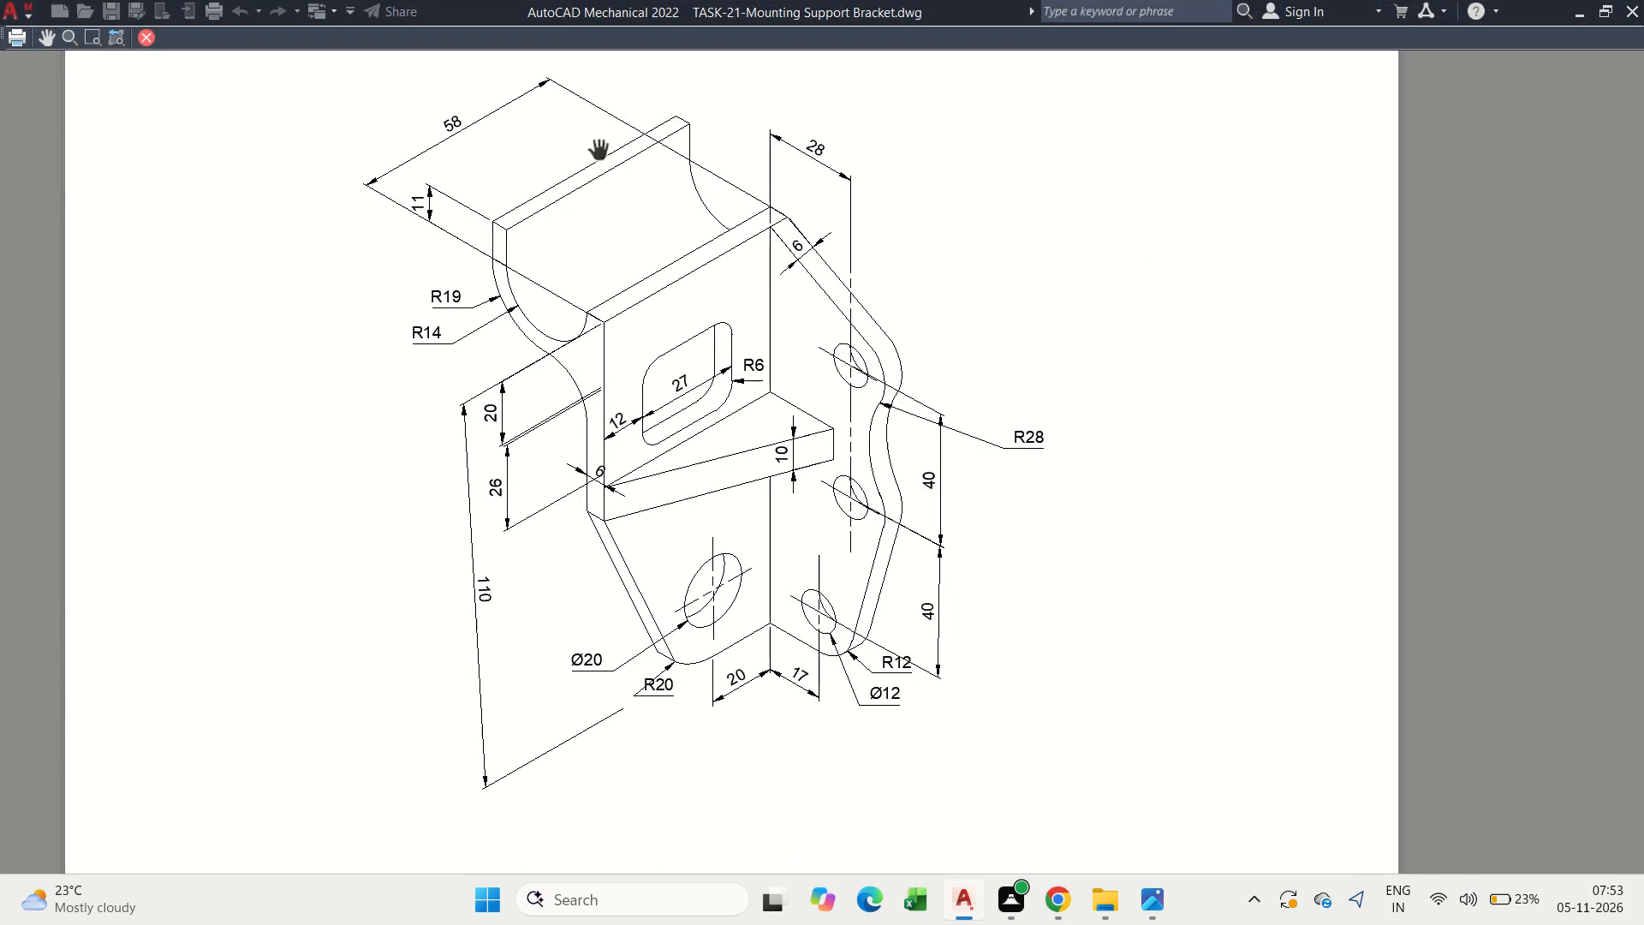
Plot the previewed sheet to TASK-21-Mounting Support Bracket-Model.pdf in the TASKS -2ND WEEK folder on the desktop.
left_click(17, 41)
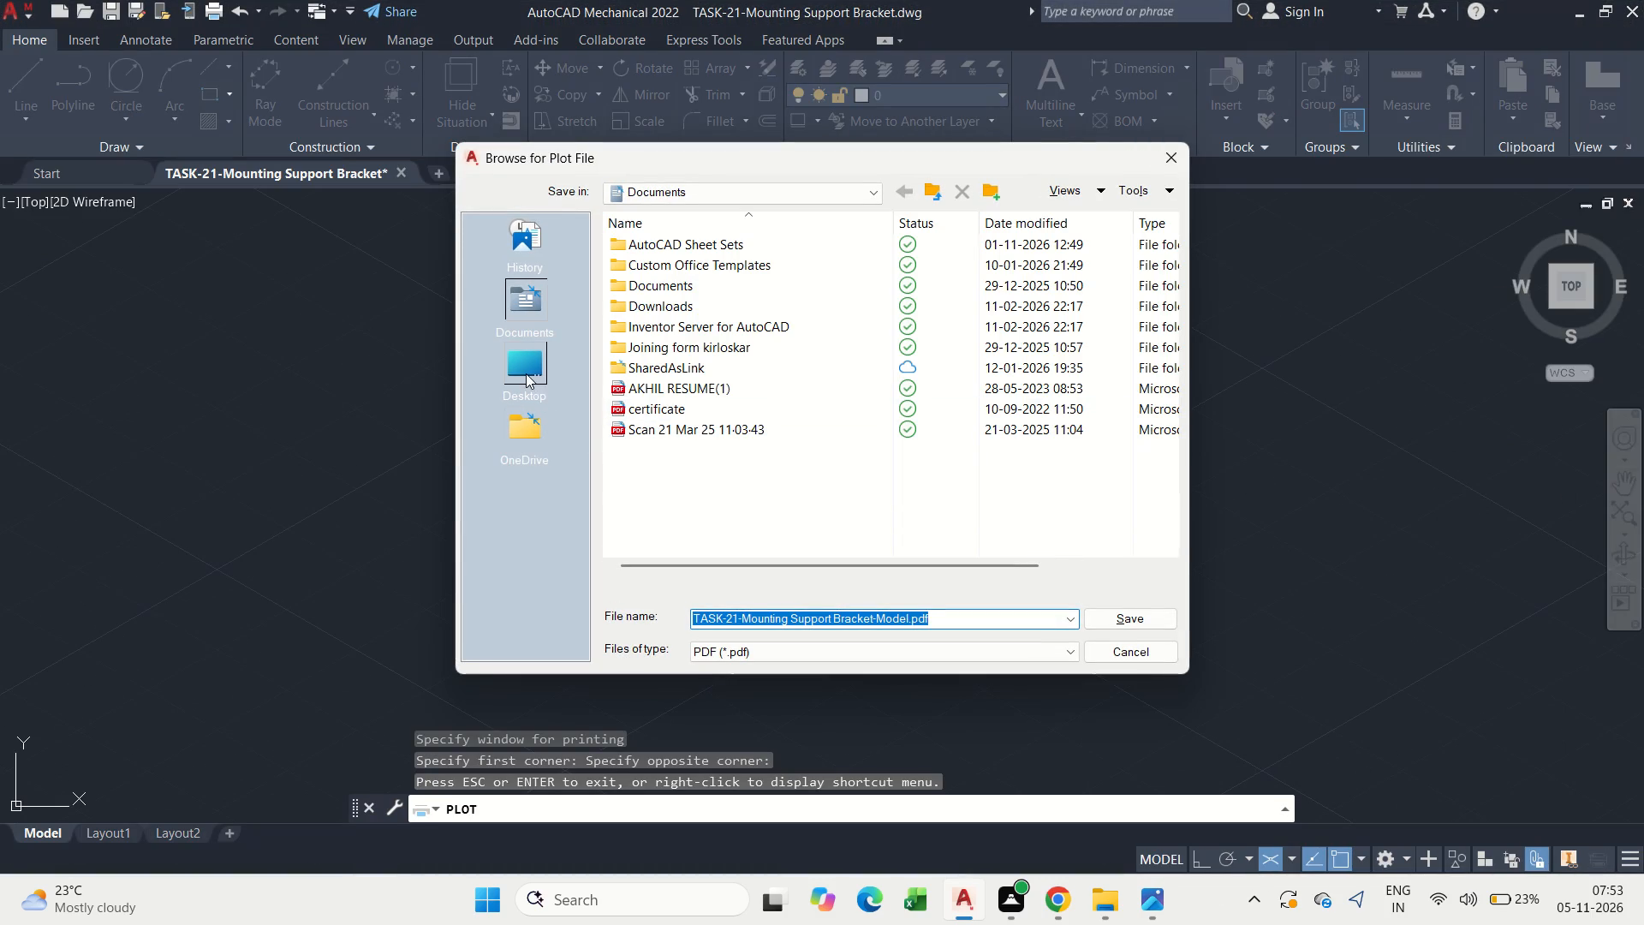
left_click(526, 373)
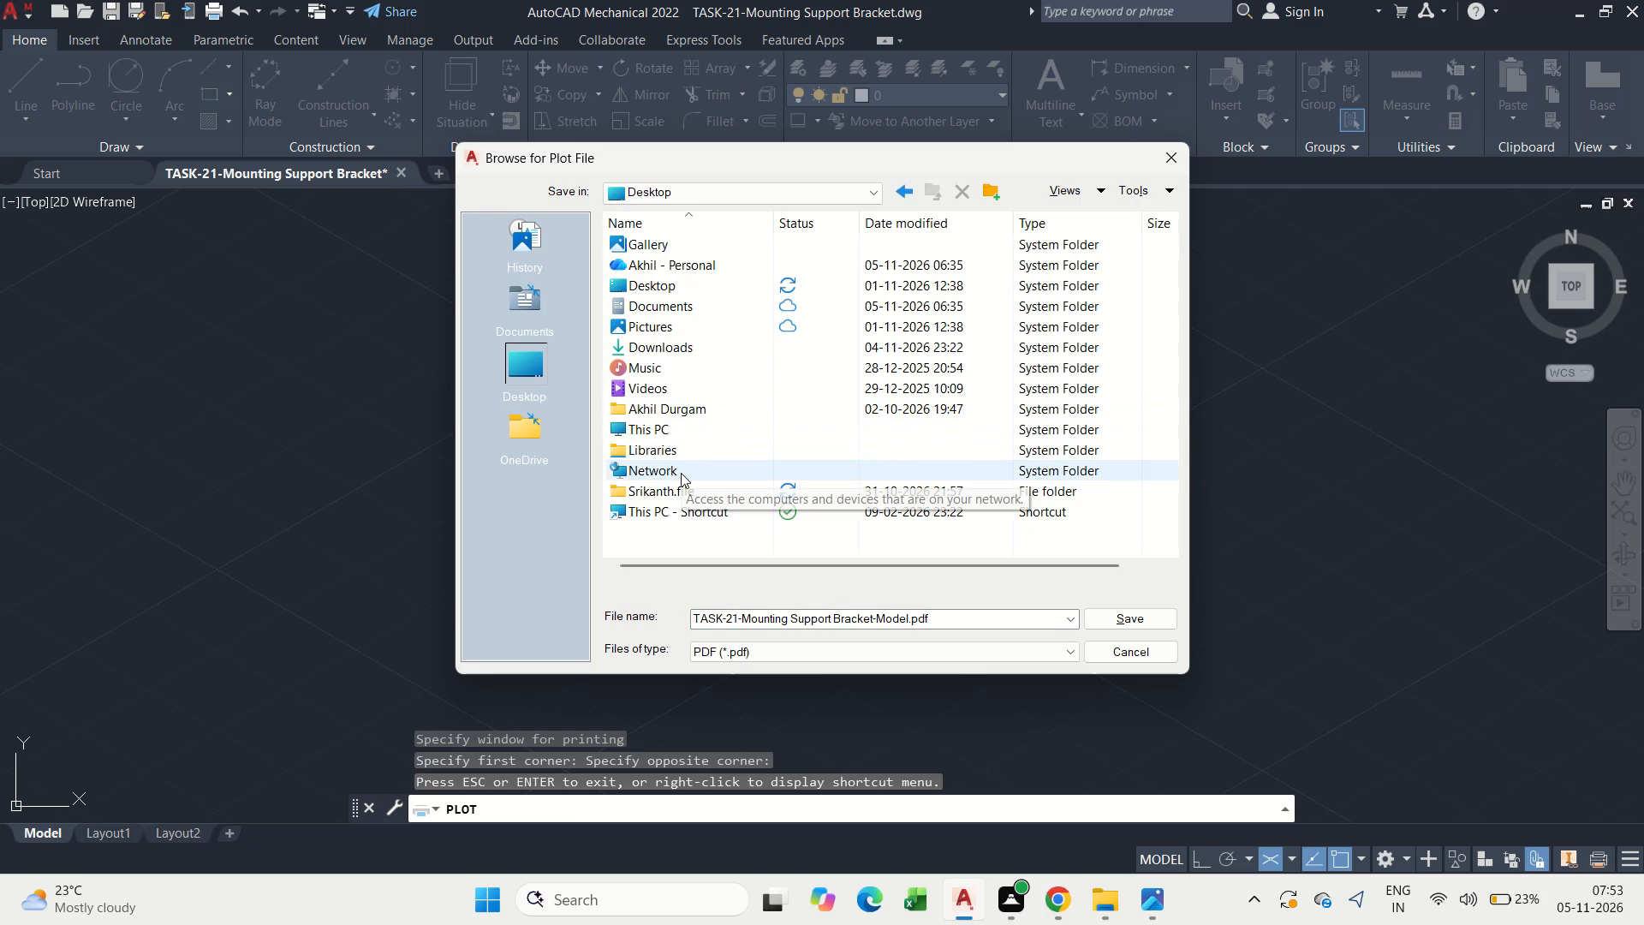
double_click(683, 487)
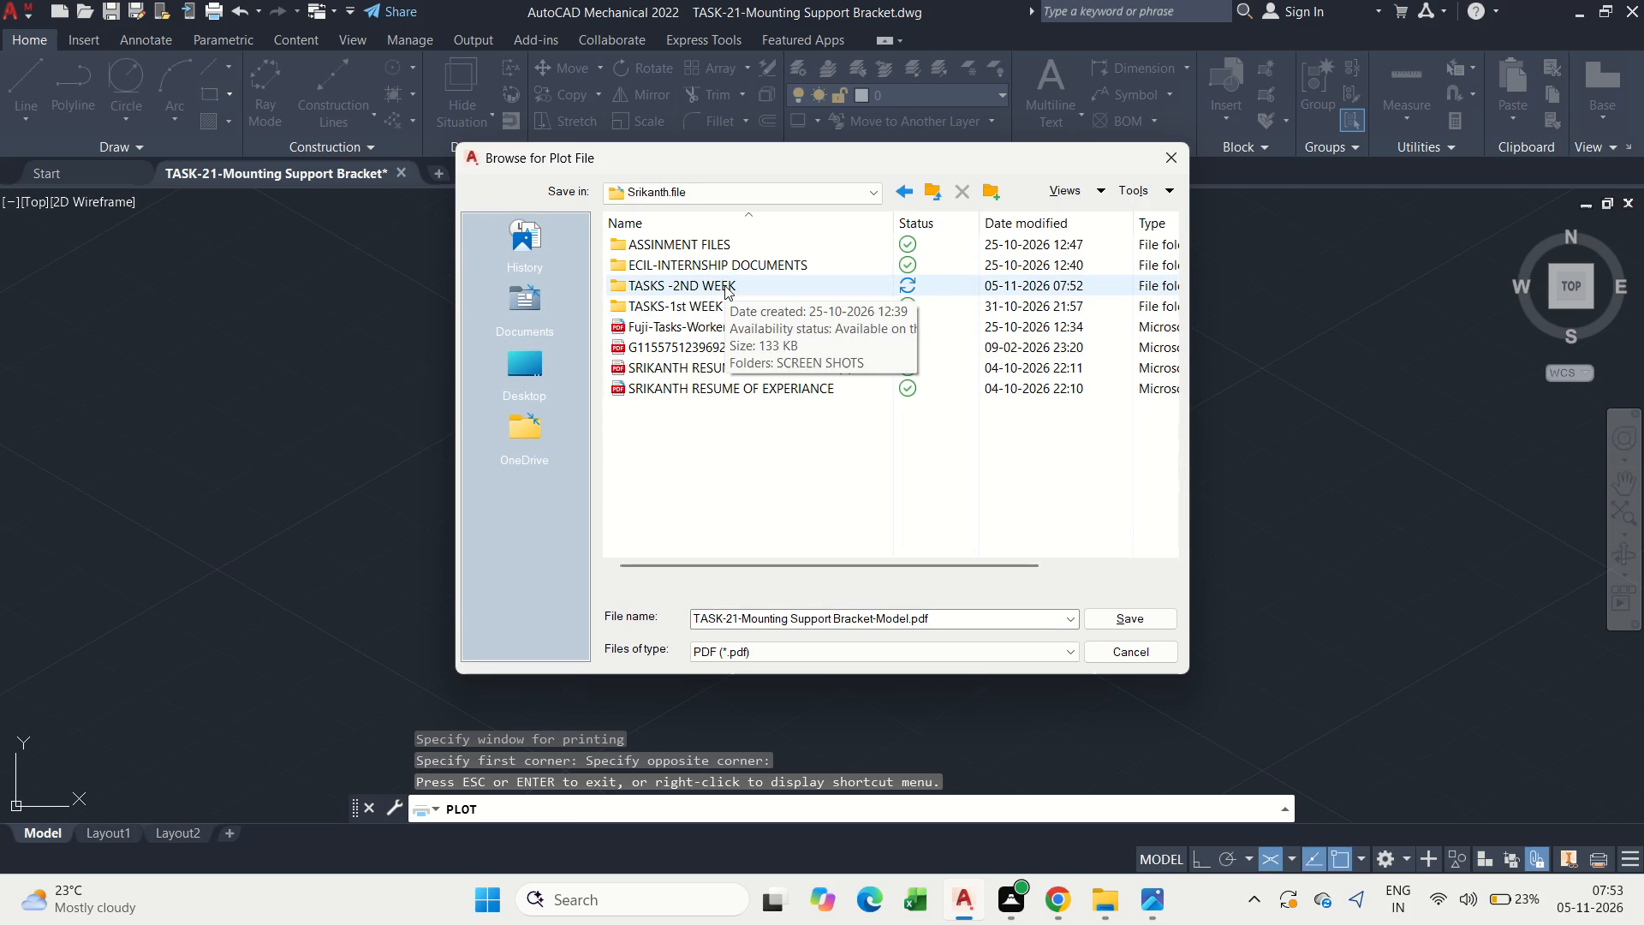
double_click(724, 285)
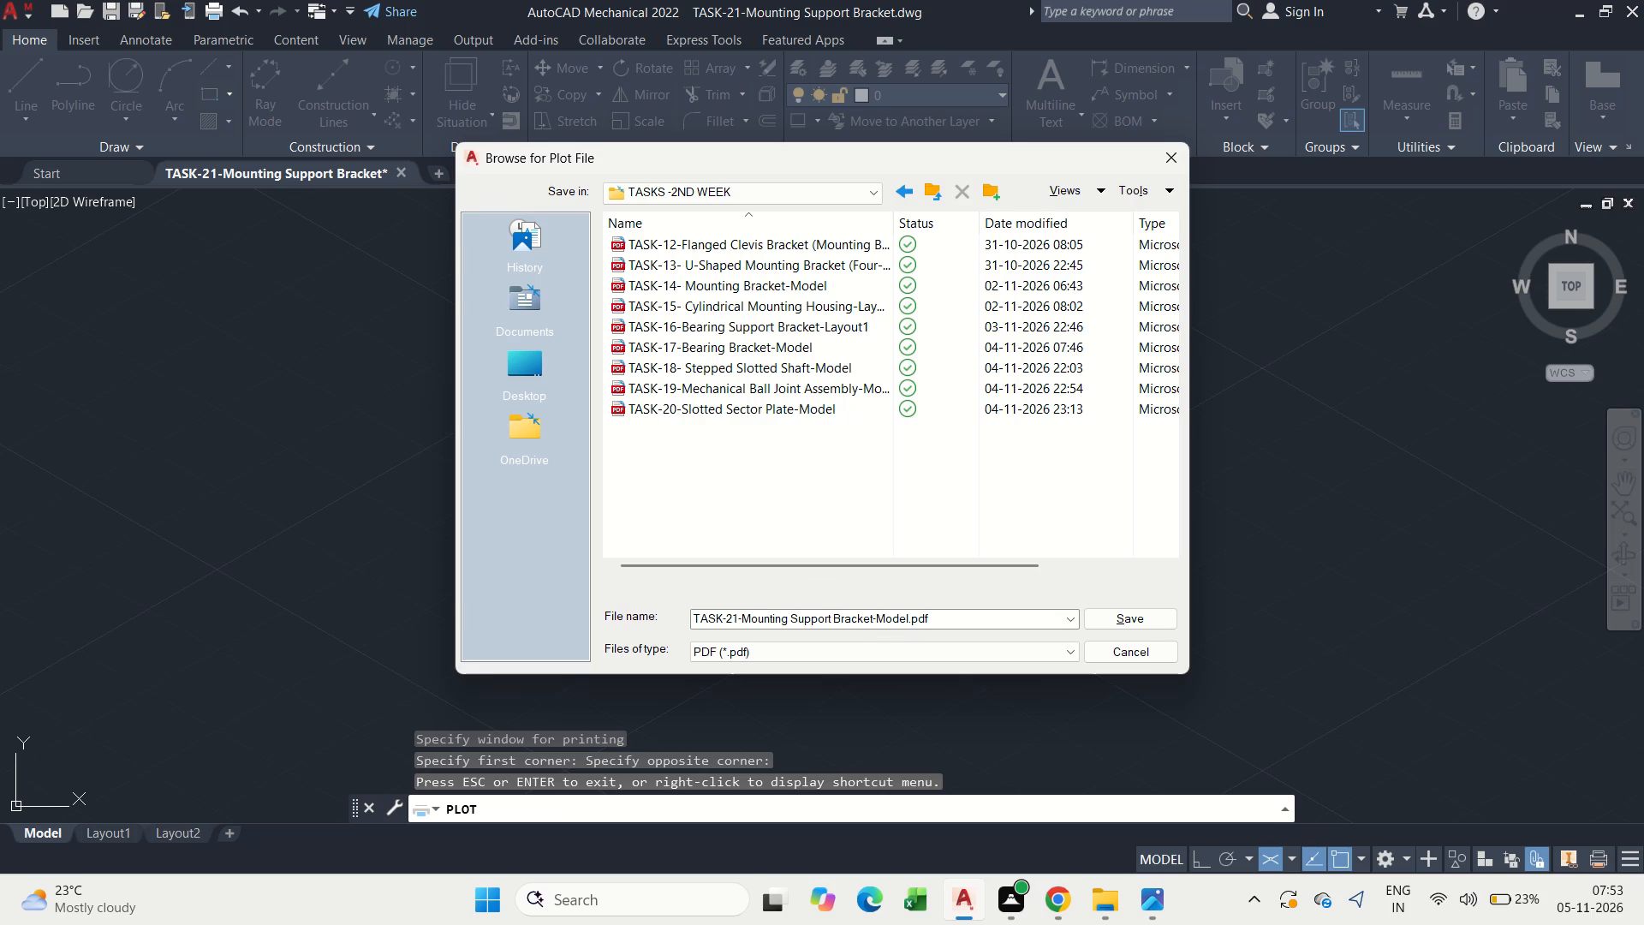
left_click(1107, 620)
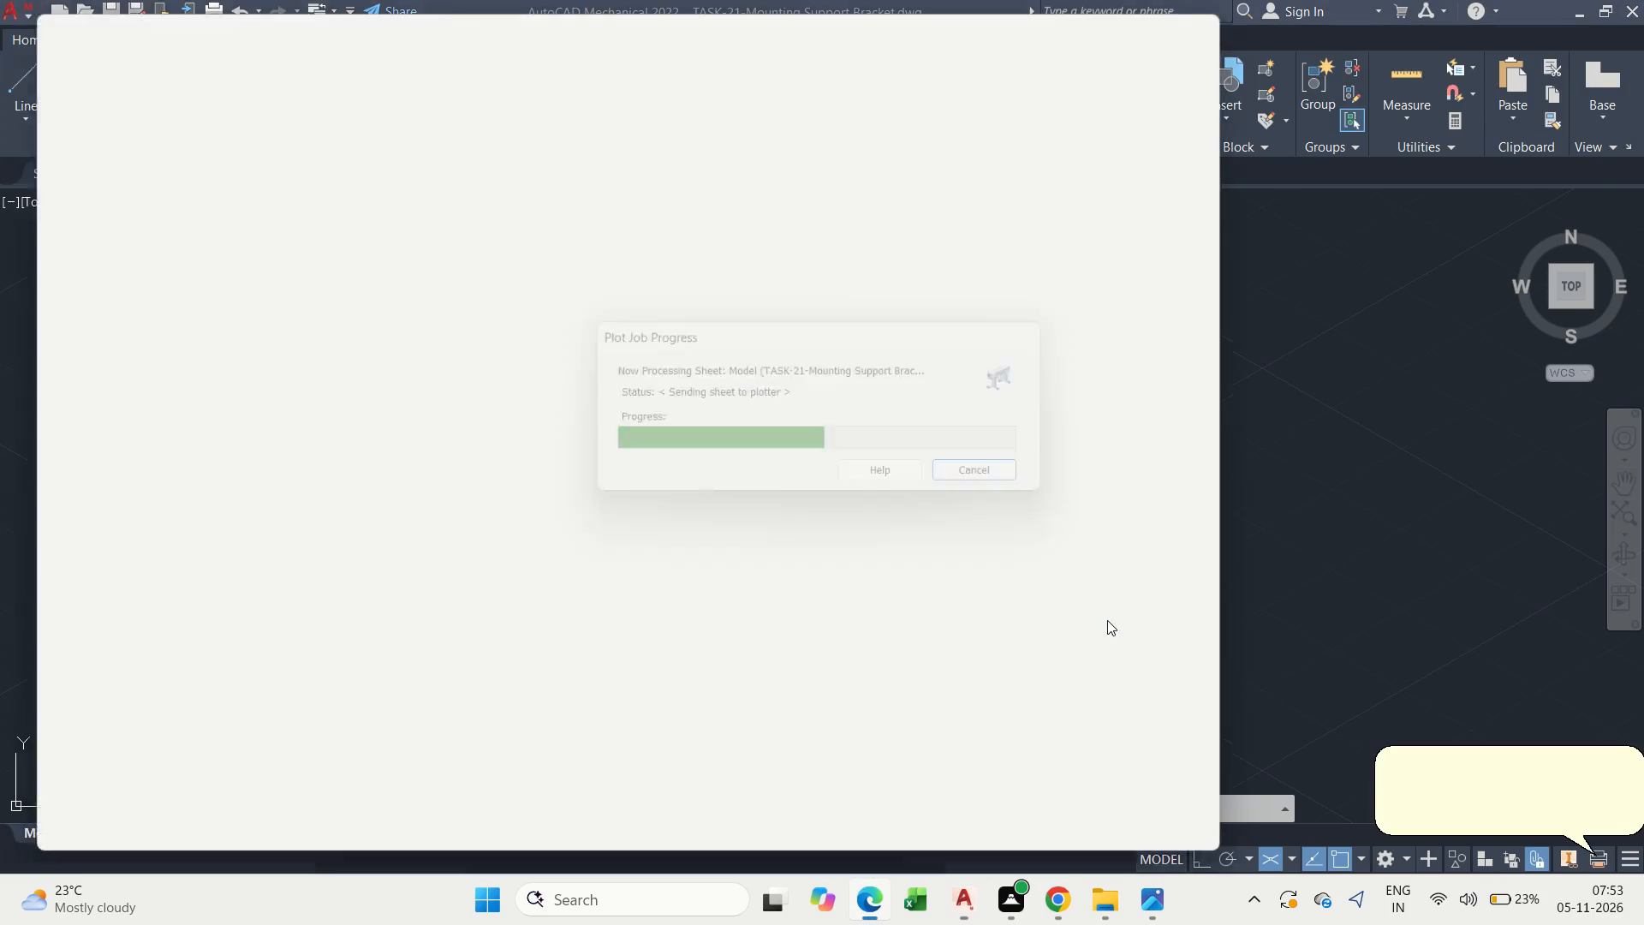
Look over the plotted bracket PDF in Edge and return to the drawing in AutoCAD.
scroll(577, 512, "down", 3)
scroll(577, 534, "up", 2)
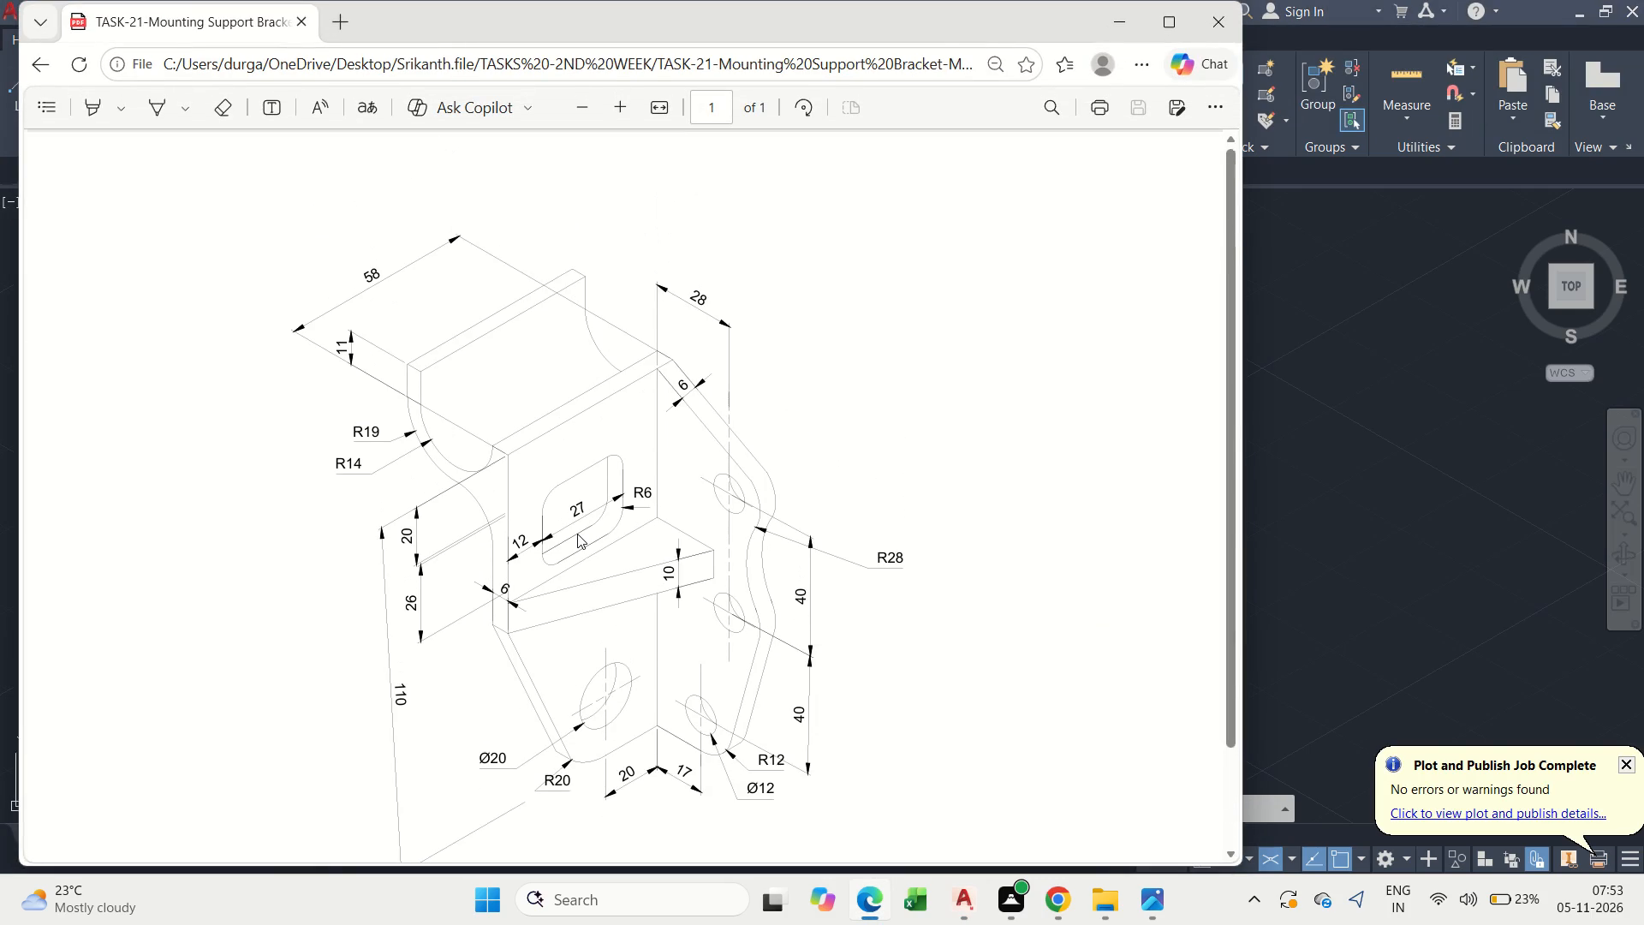
left_click(1134, 31)
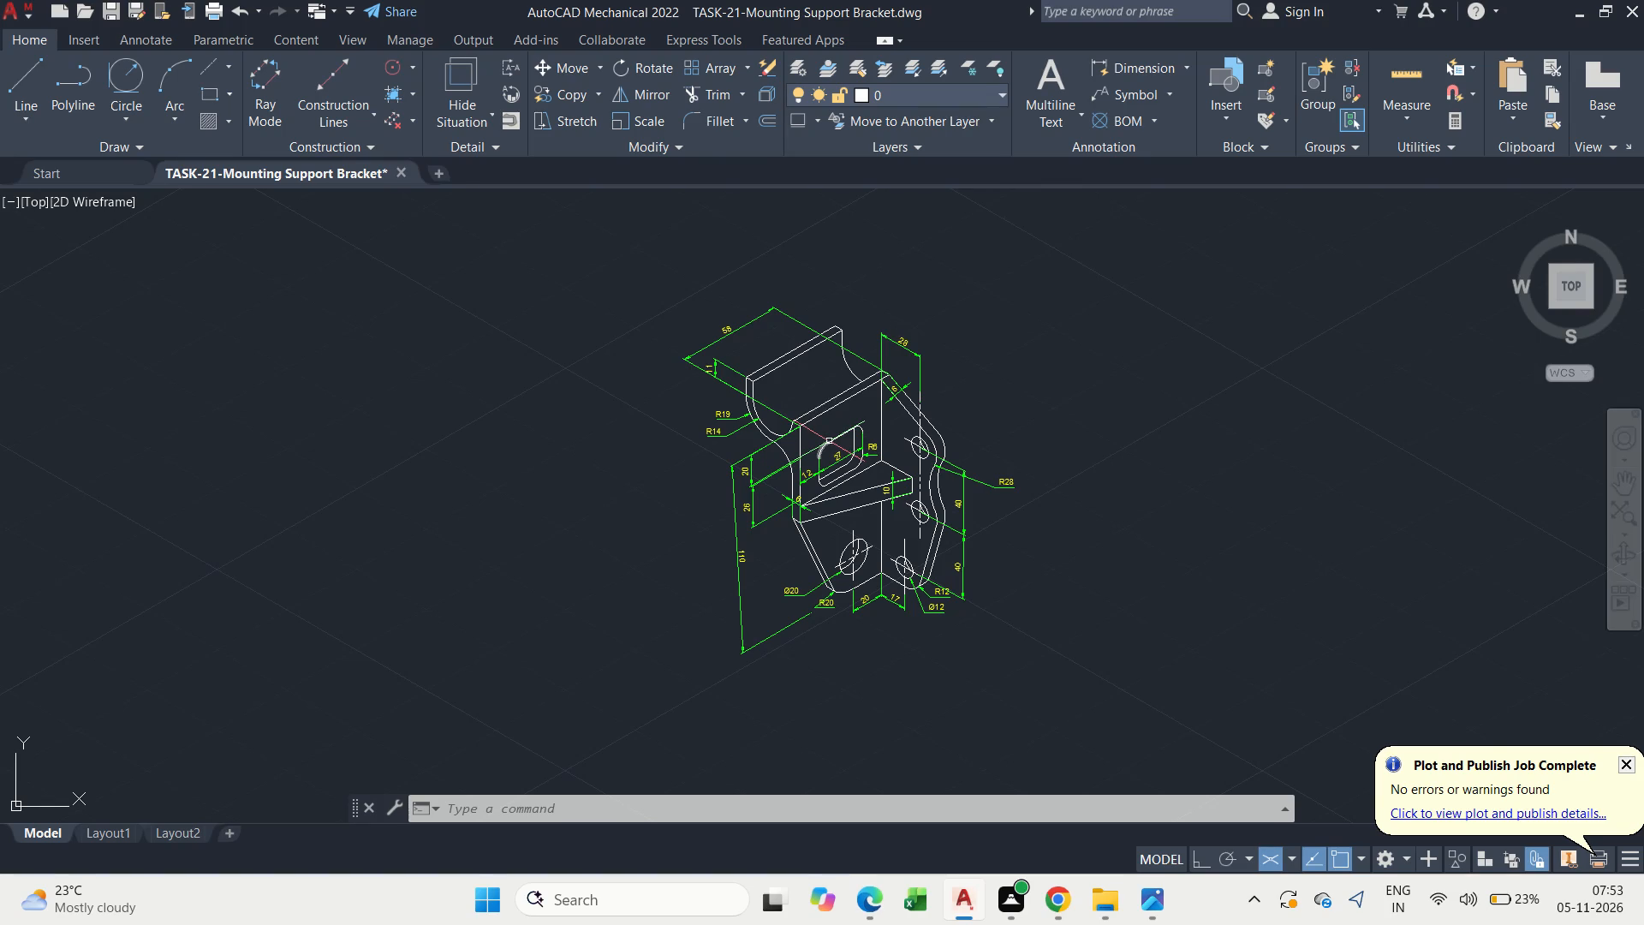
Set the lineweight of the whole dimensioned bracket, including its dimensions, to 1.06 mm in its object properties.
left_click(648, 264)
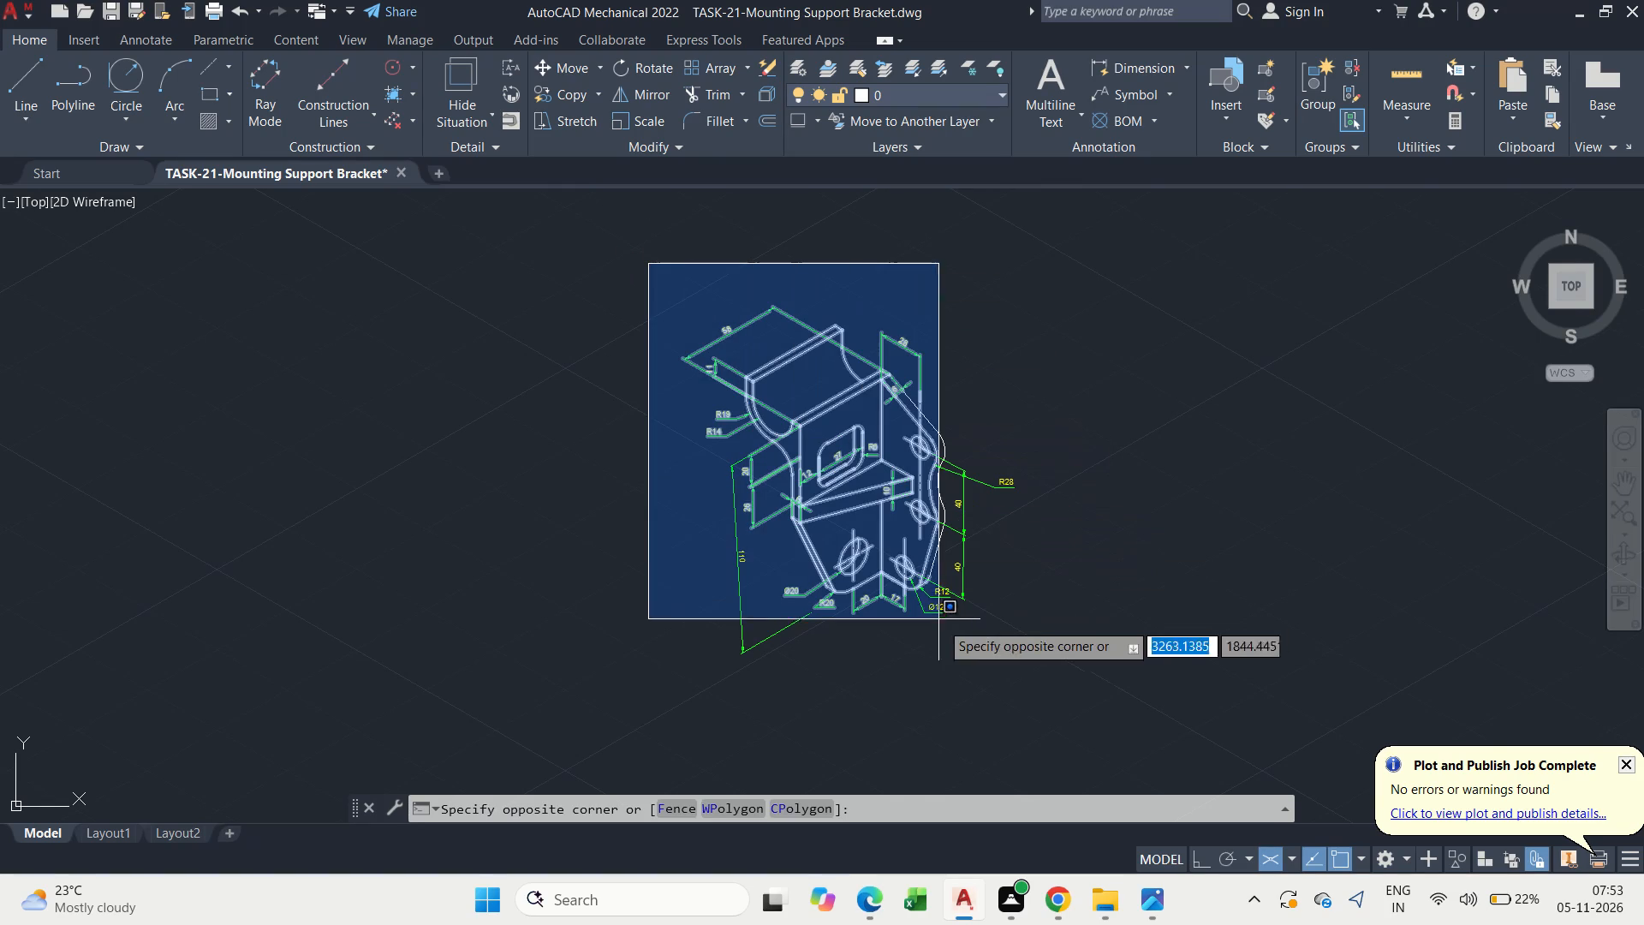
left_click(1063, 701)
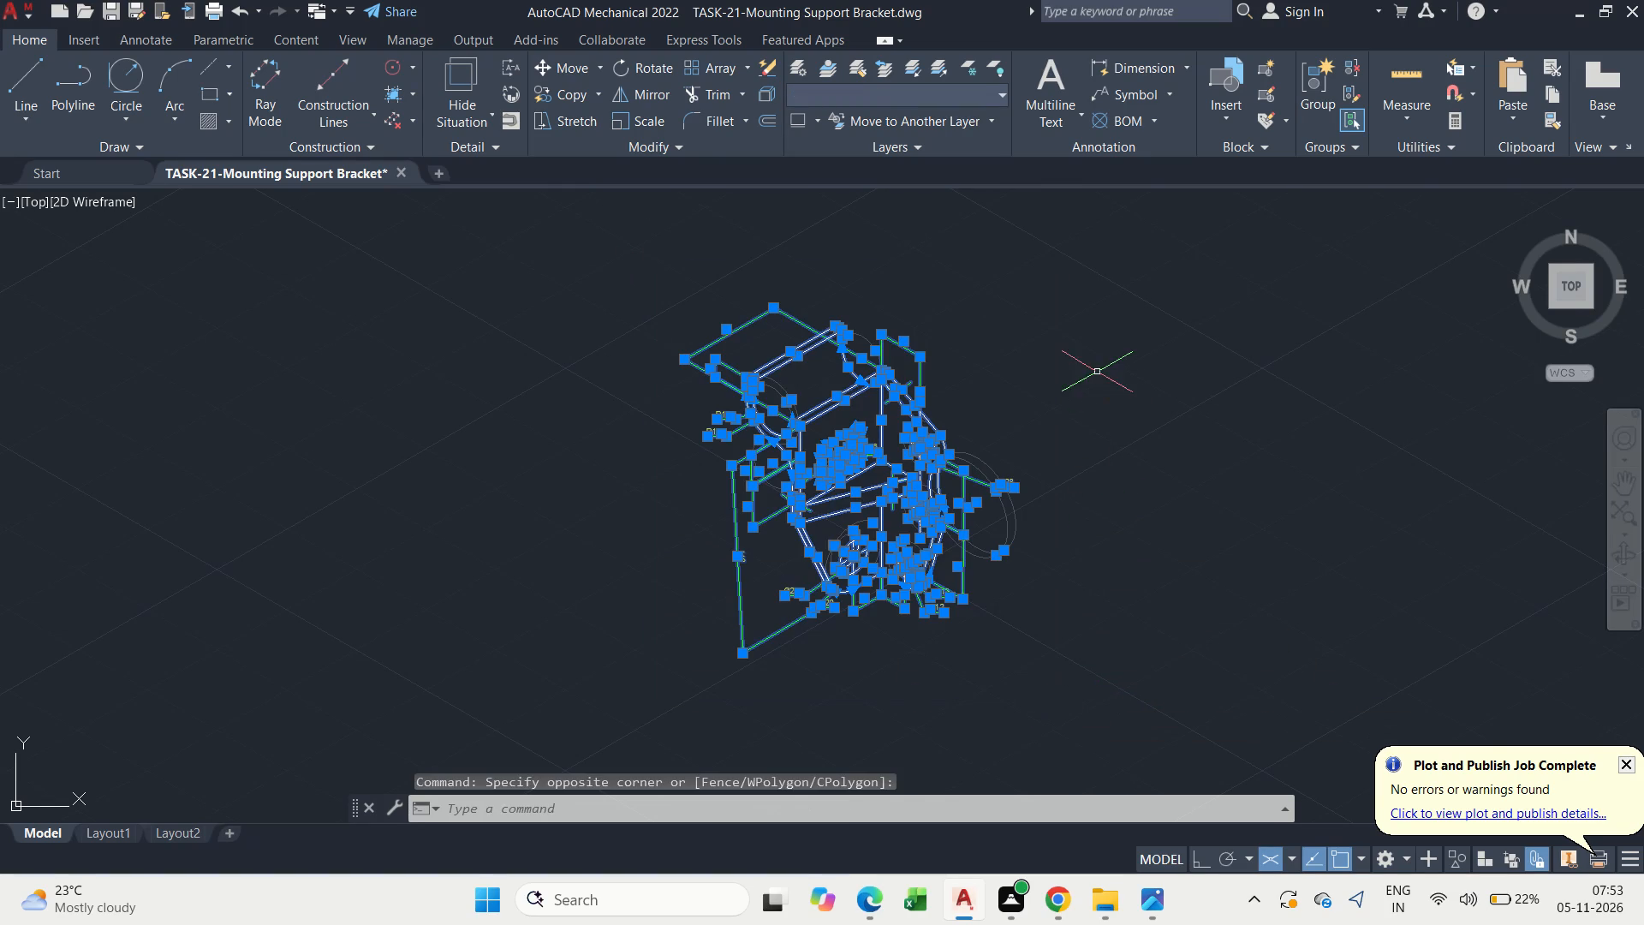
right_click(1096, 372)
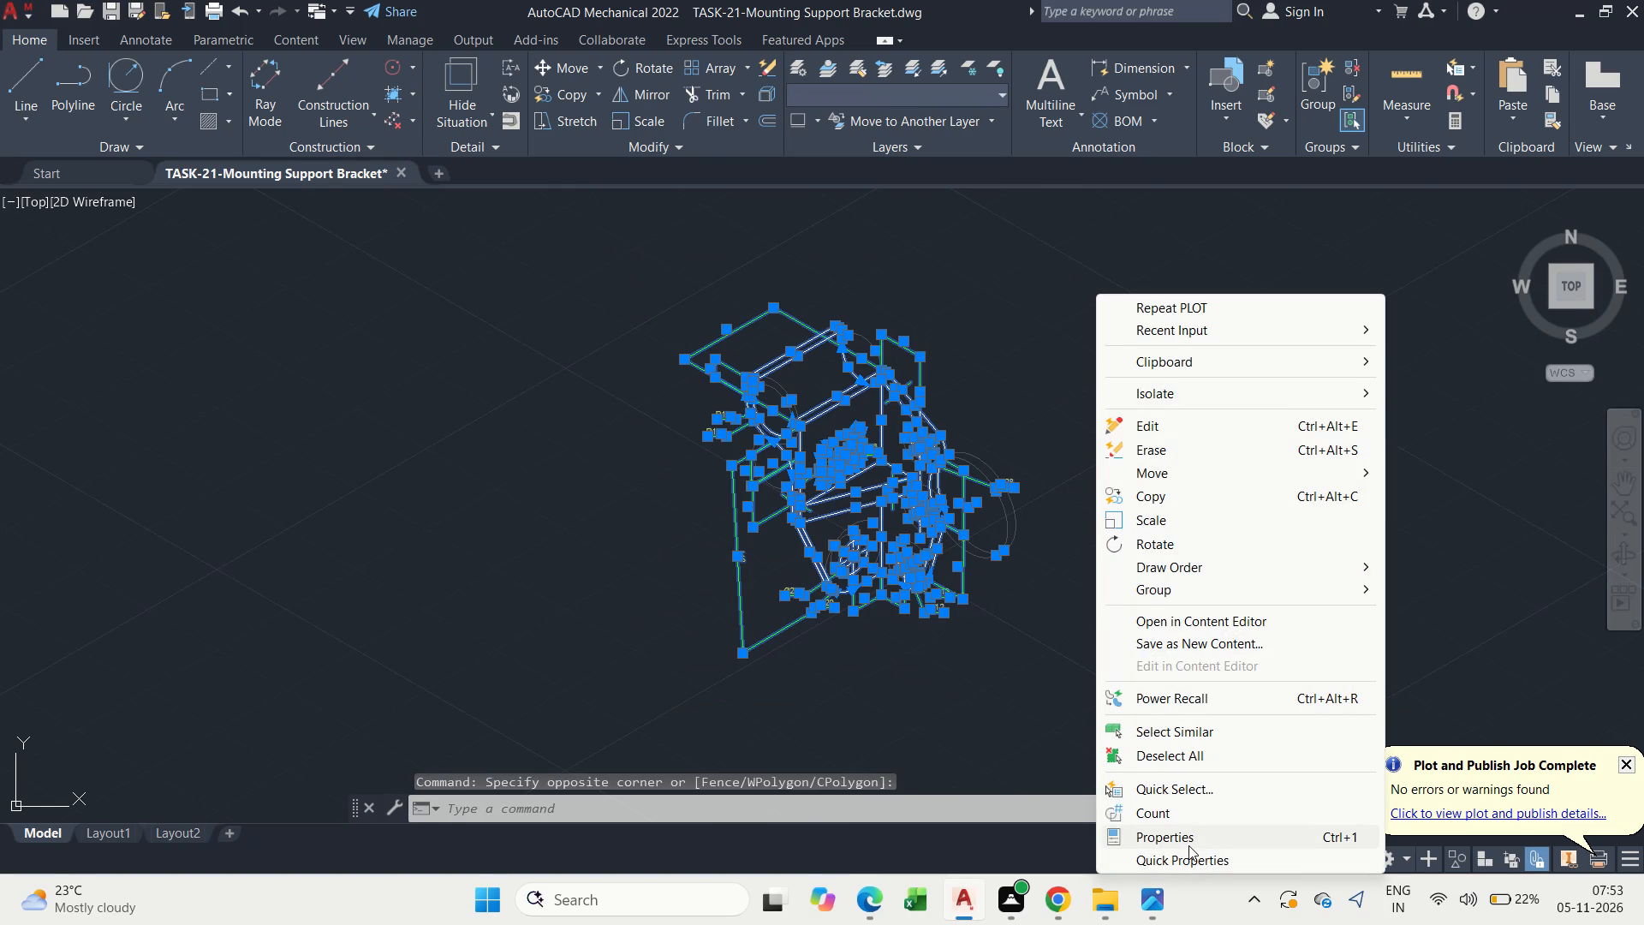
left_click(1188, 844)
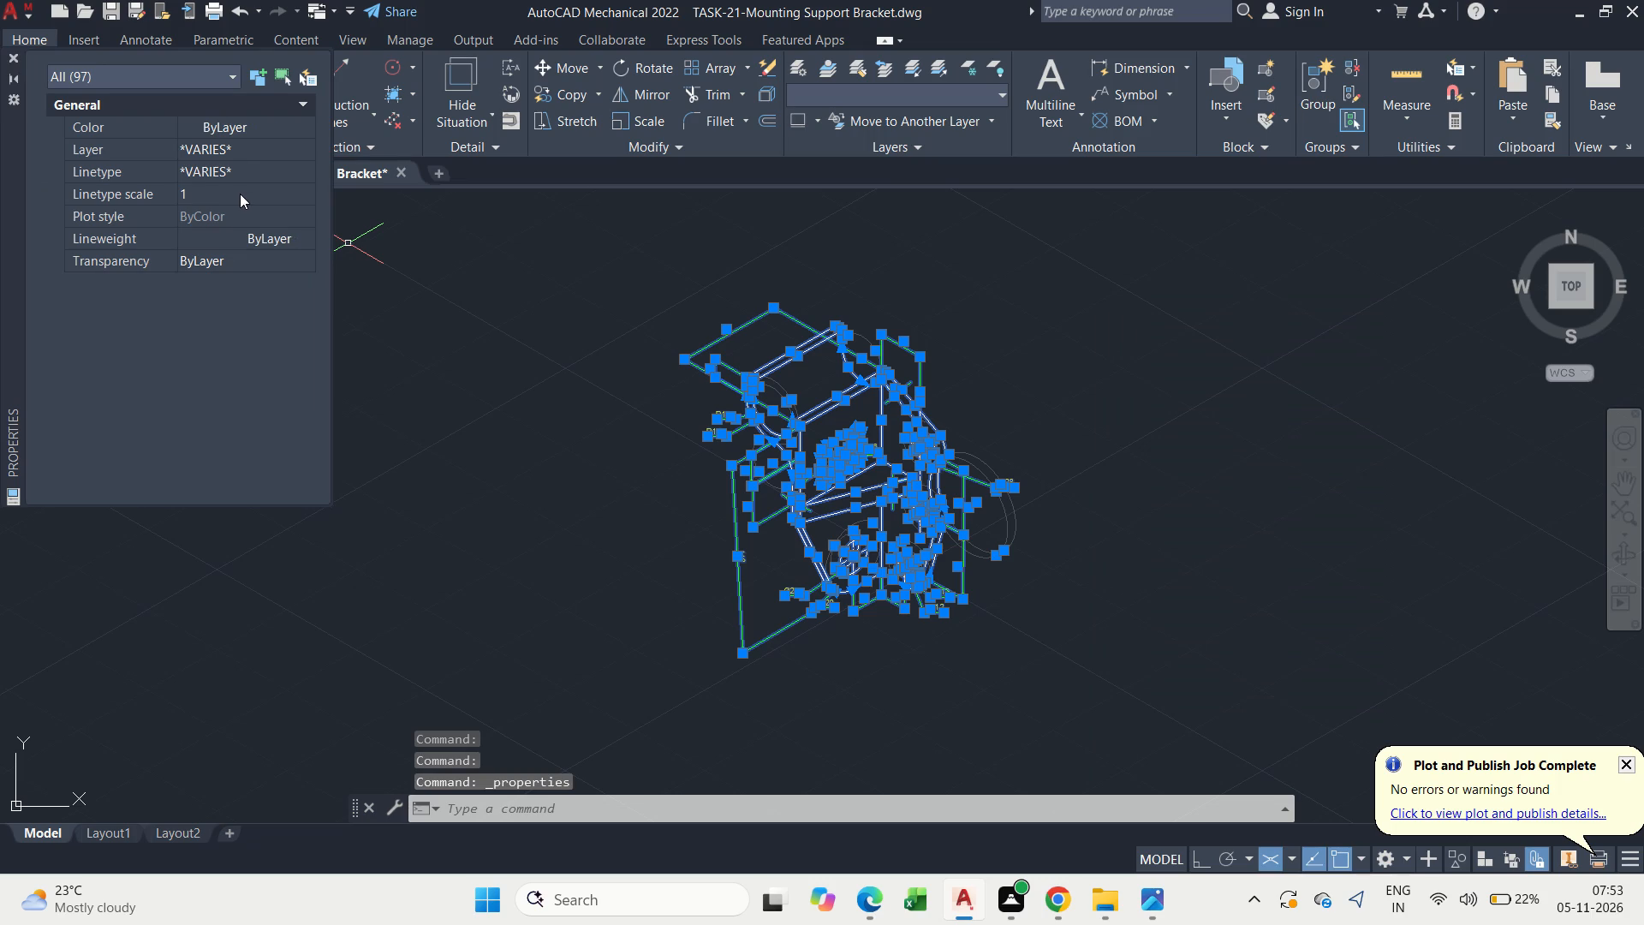
left_click(257, 159)
double_click(257, 172)
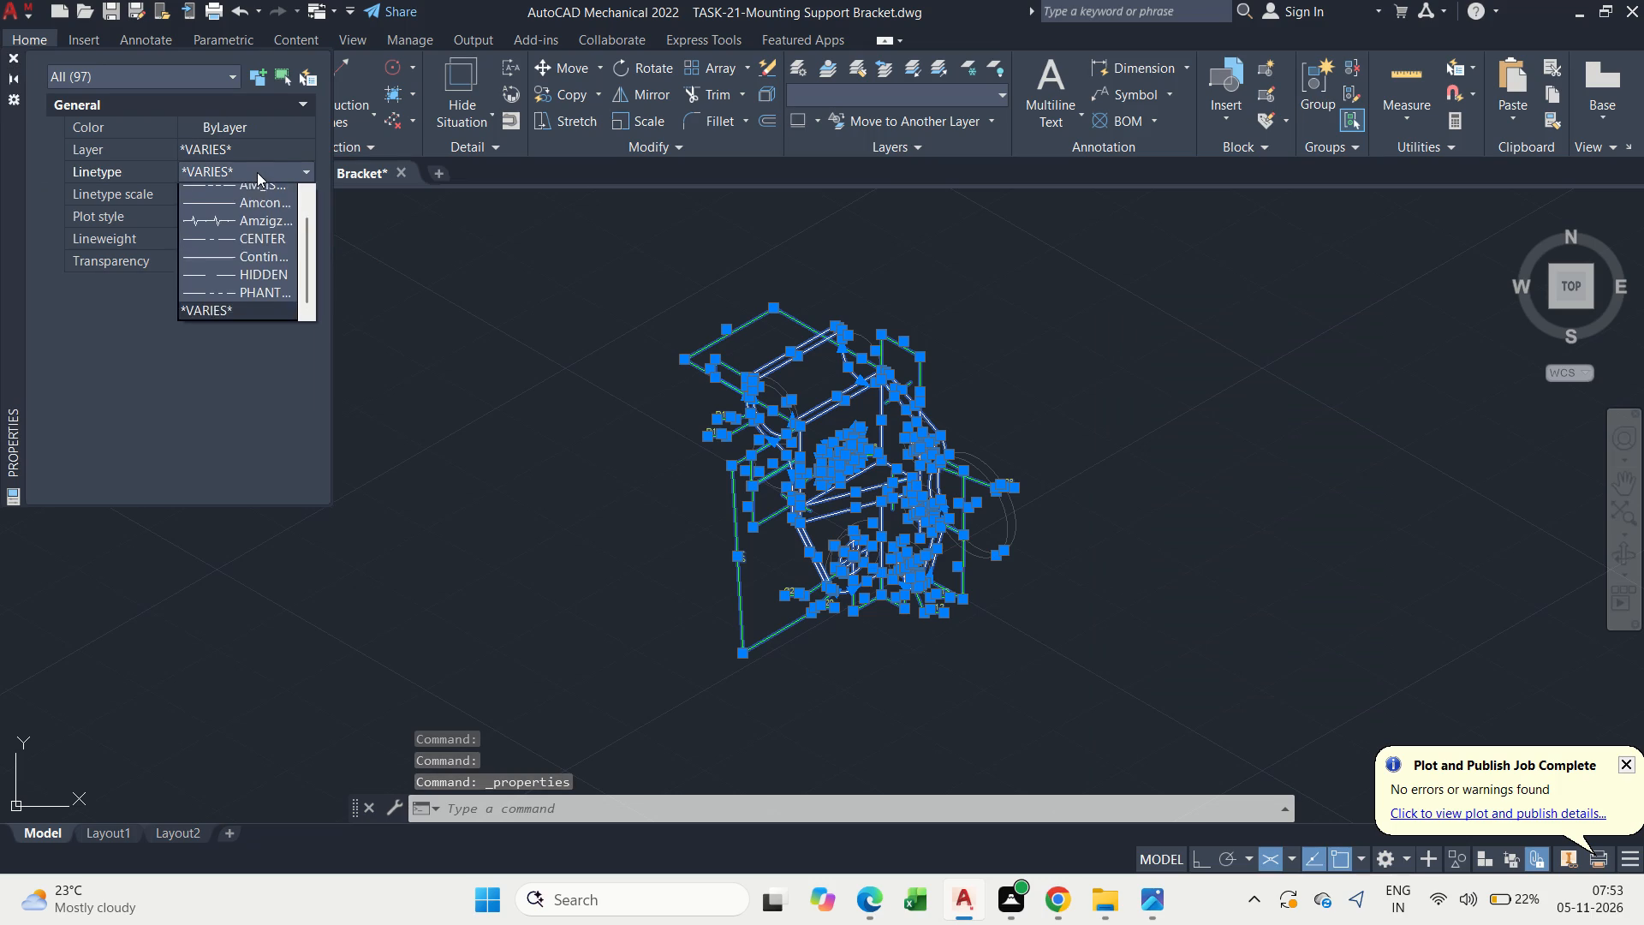
left_click(257, 172)
double_click(259, 150)
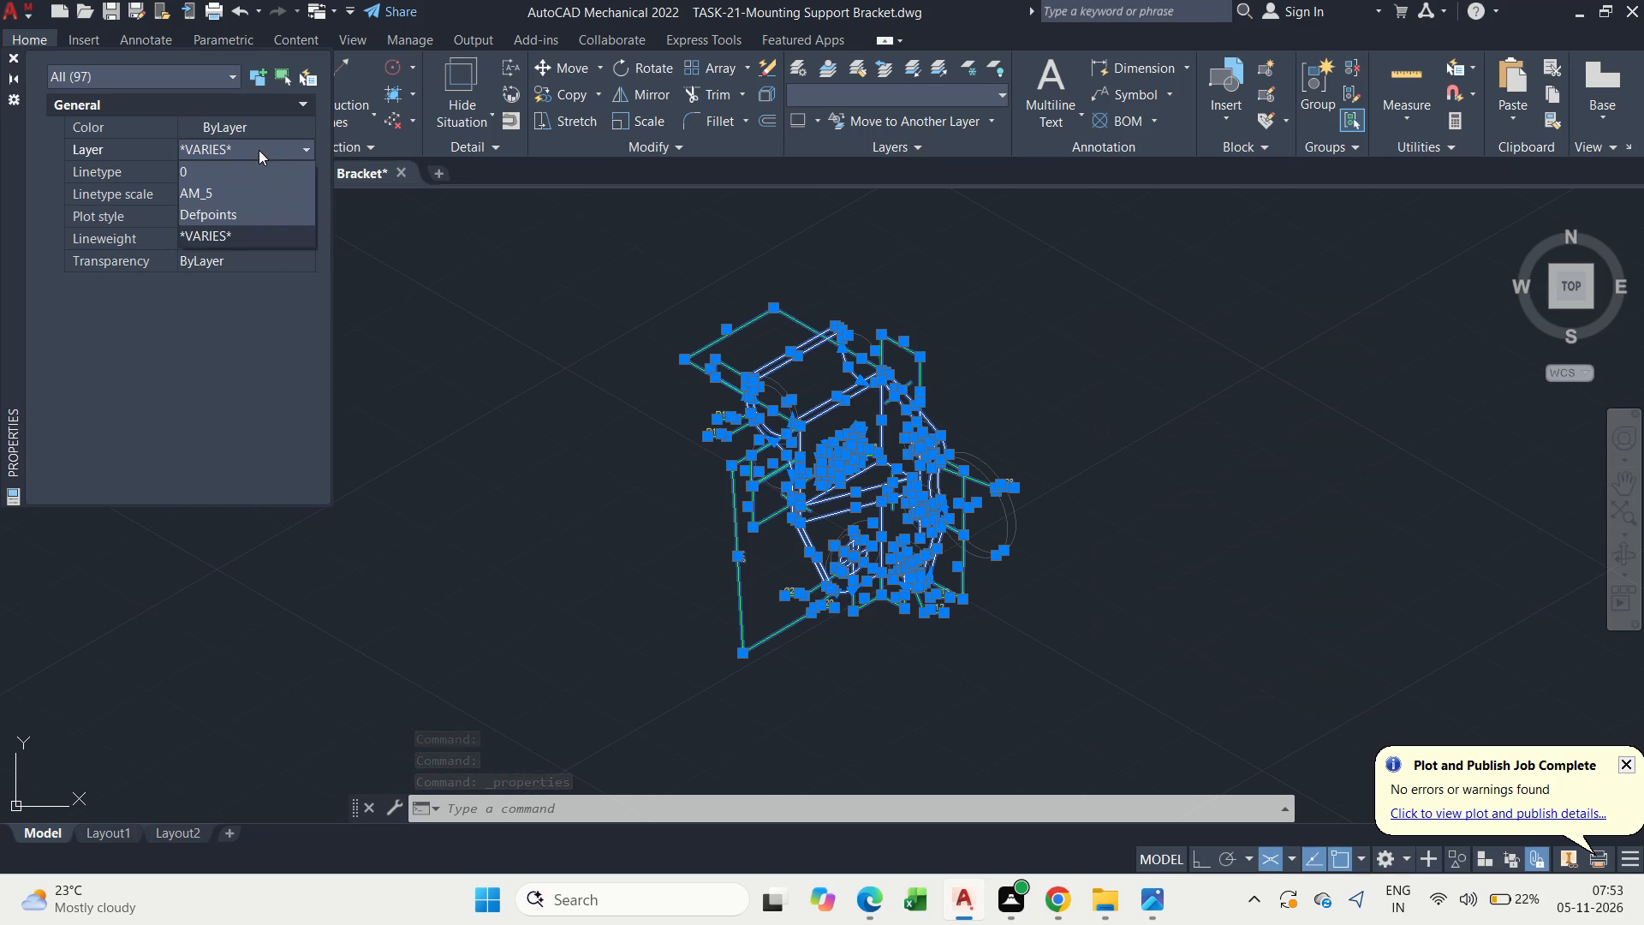
left_click(259, 150)
left_click(247, 184)
left_click(247, 184)
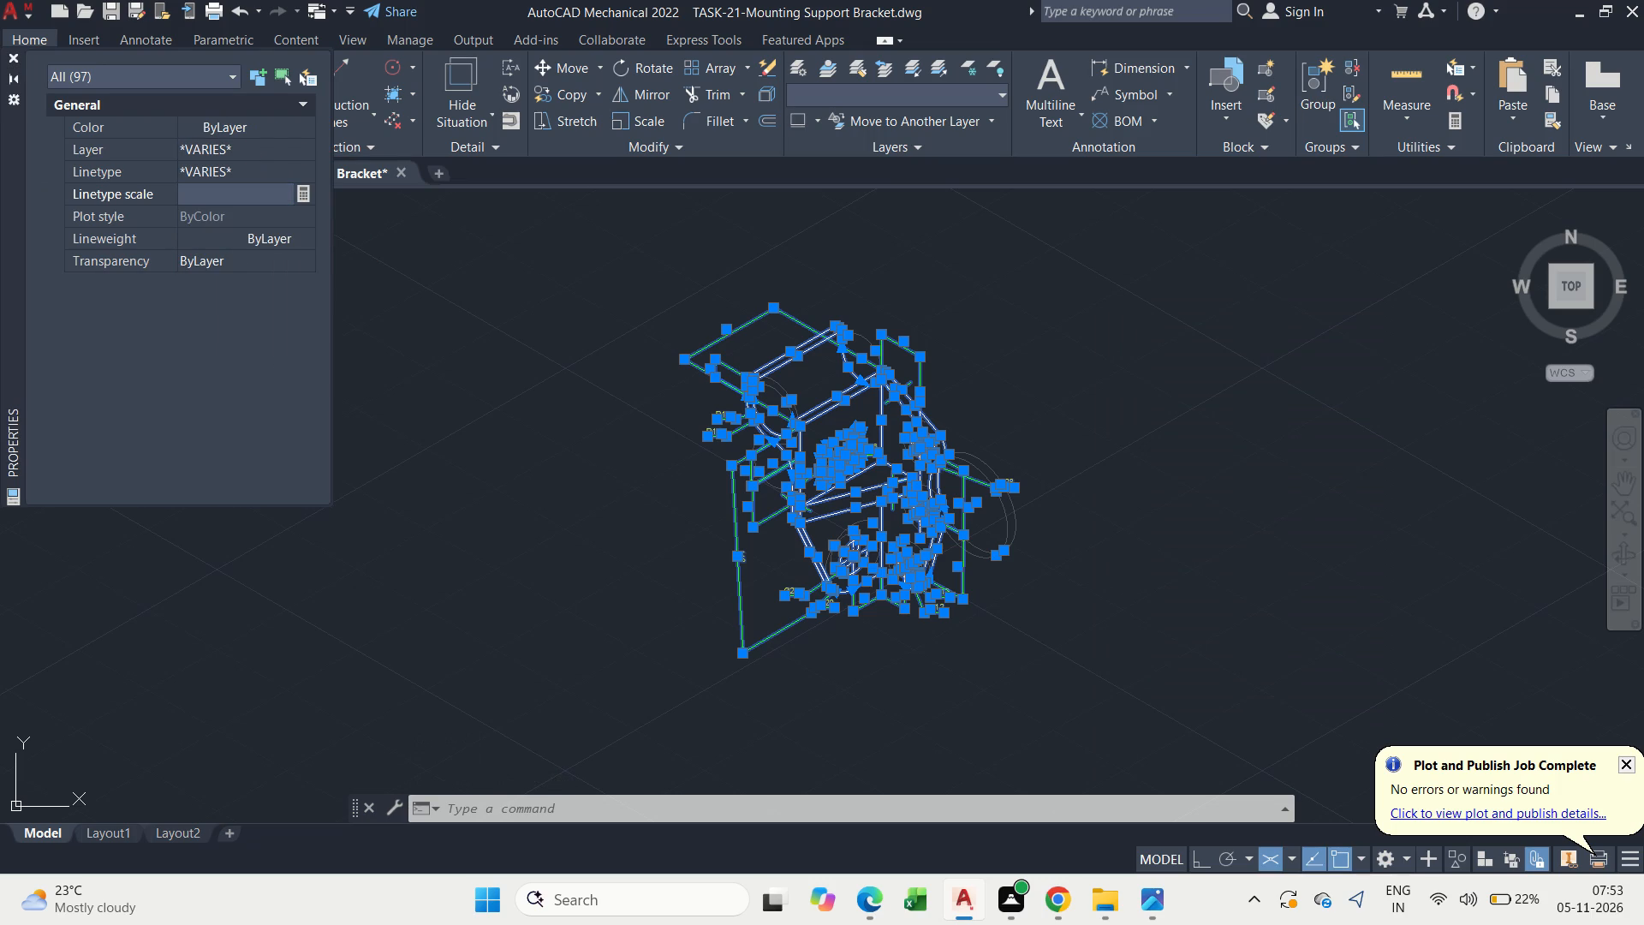
double_click(249, 170)
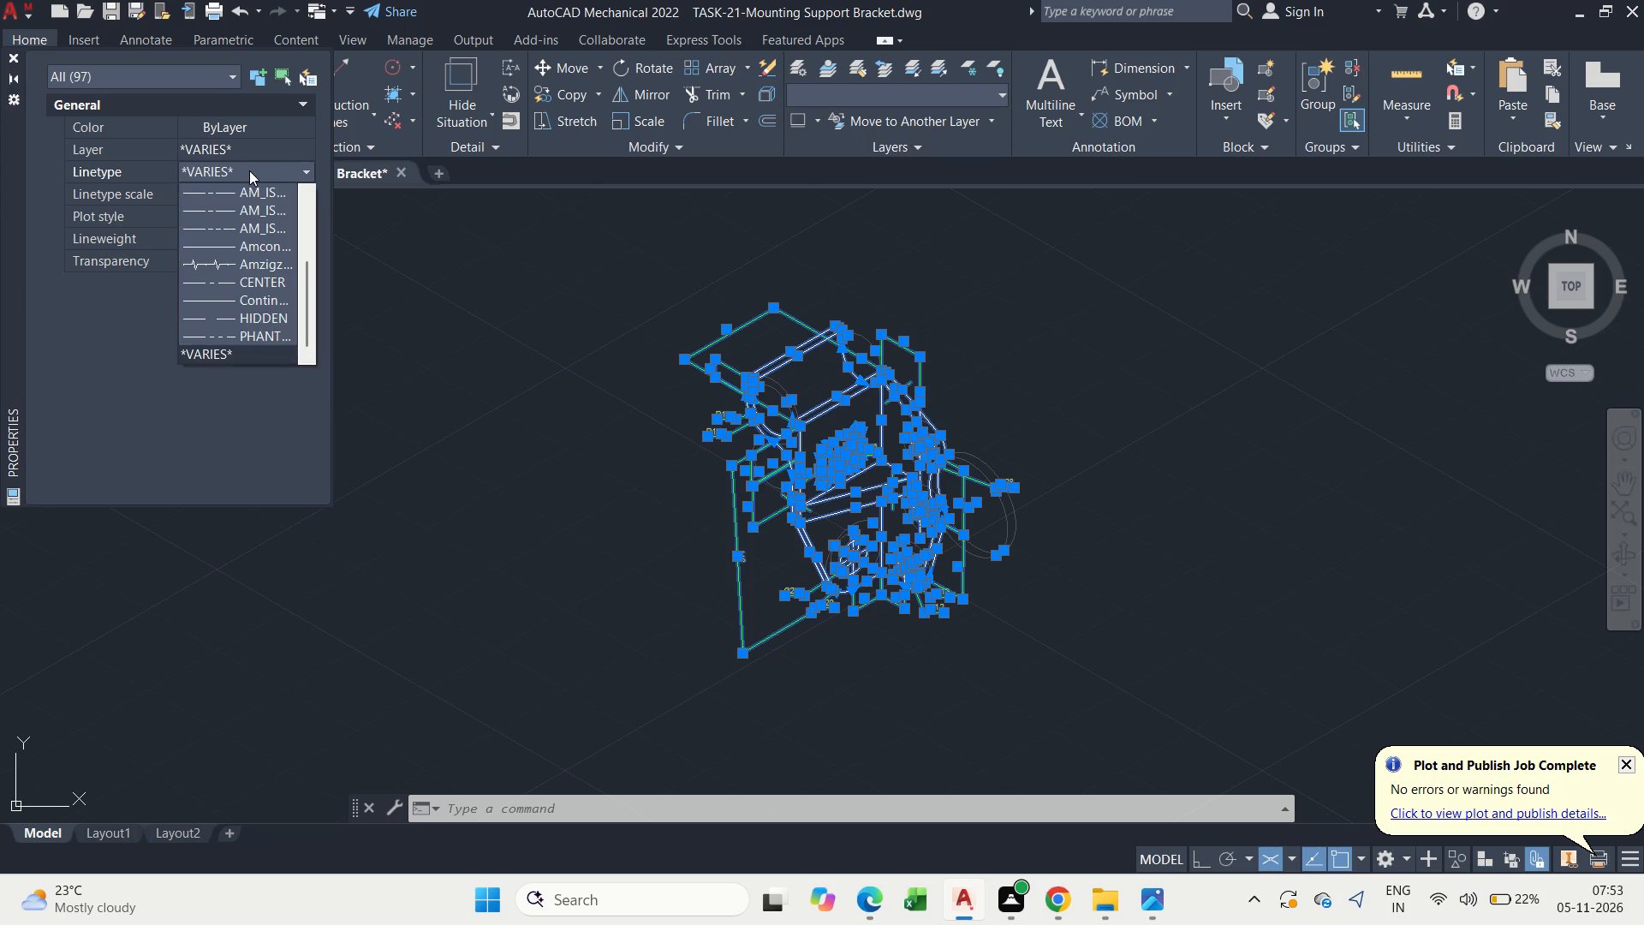
left_click(249, 170)
left_click(249, 229)
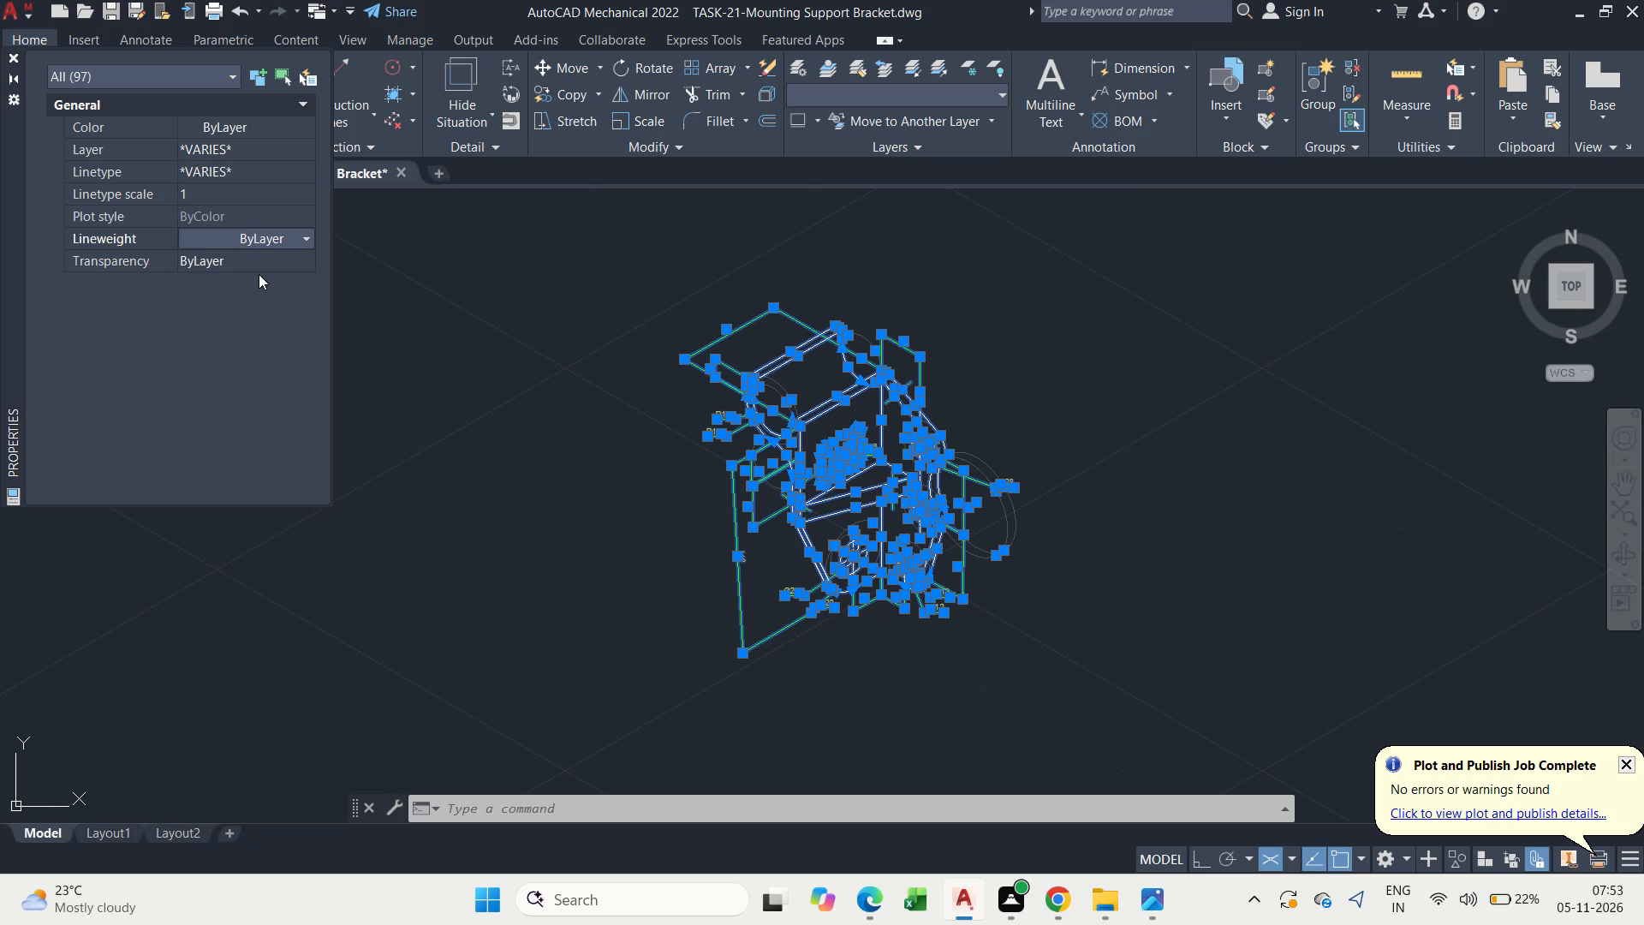
left_click(259, 274)
left_click(254, 239)
scroll(254, 239, "down", 3)
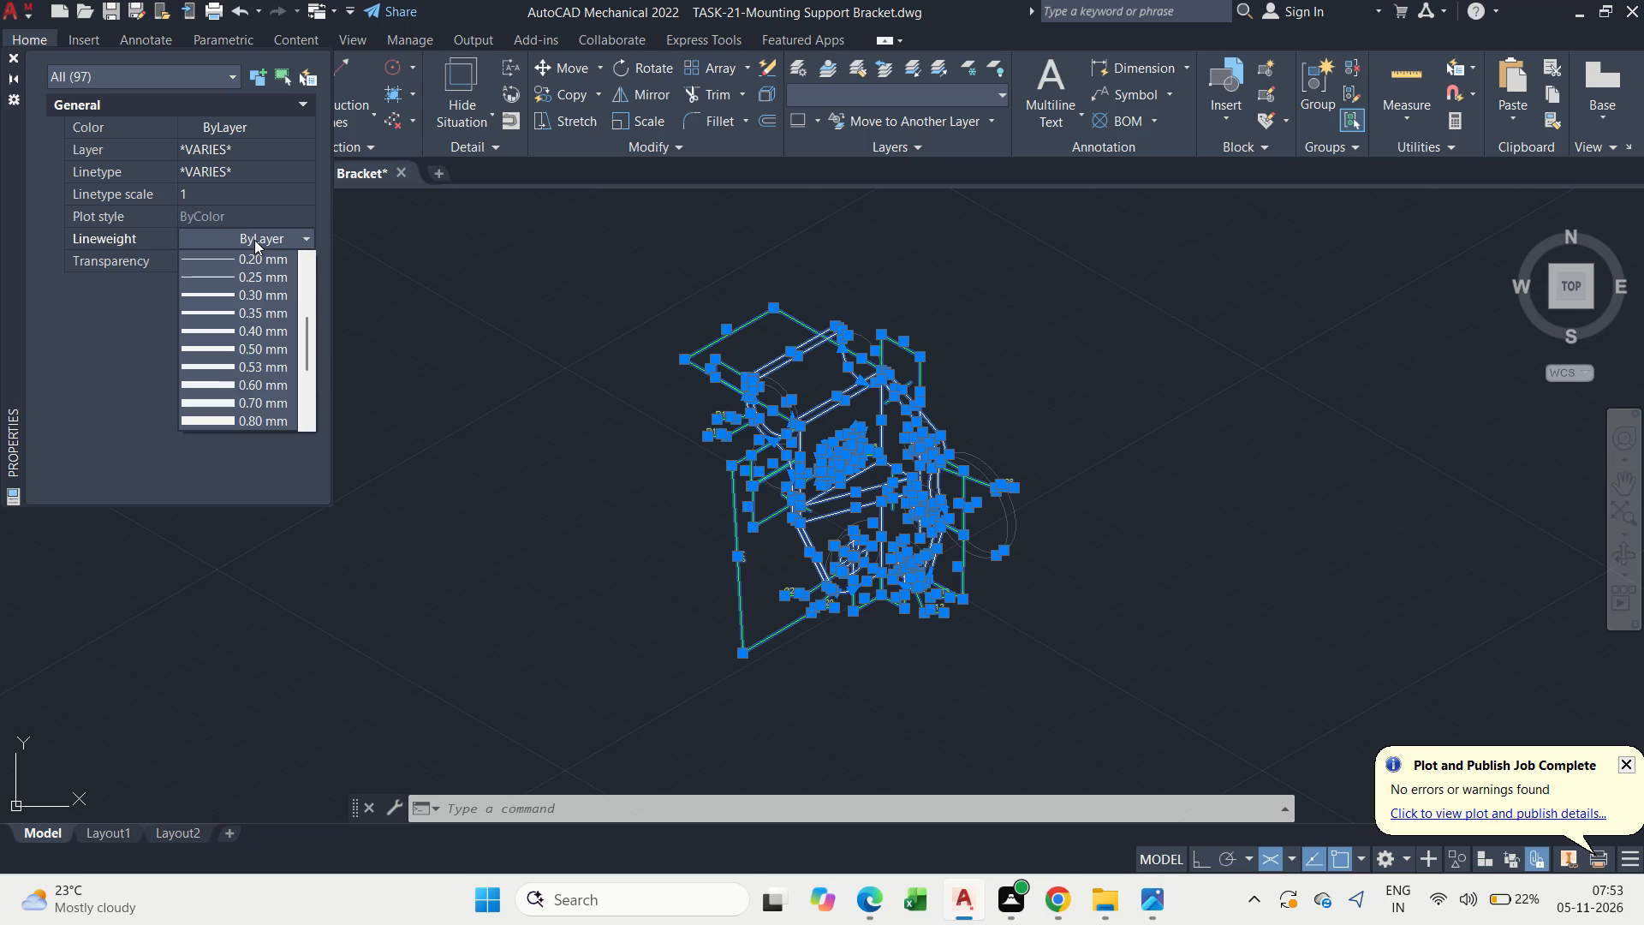
scroll(266, 360, "down", 1)
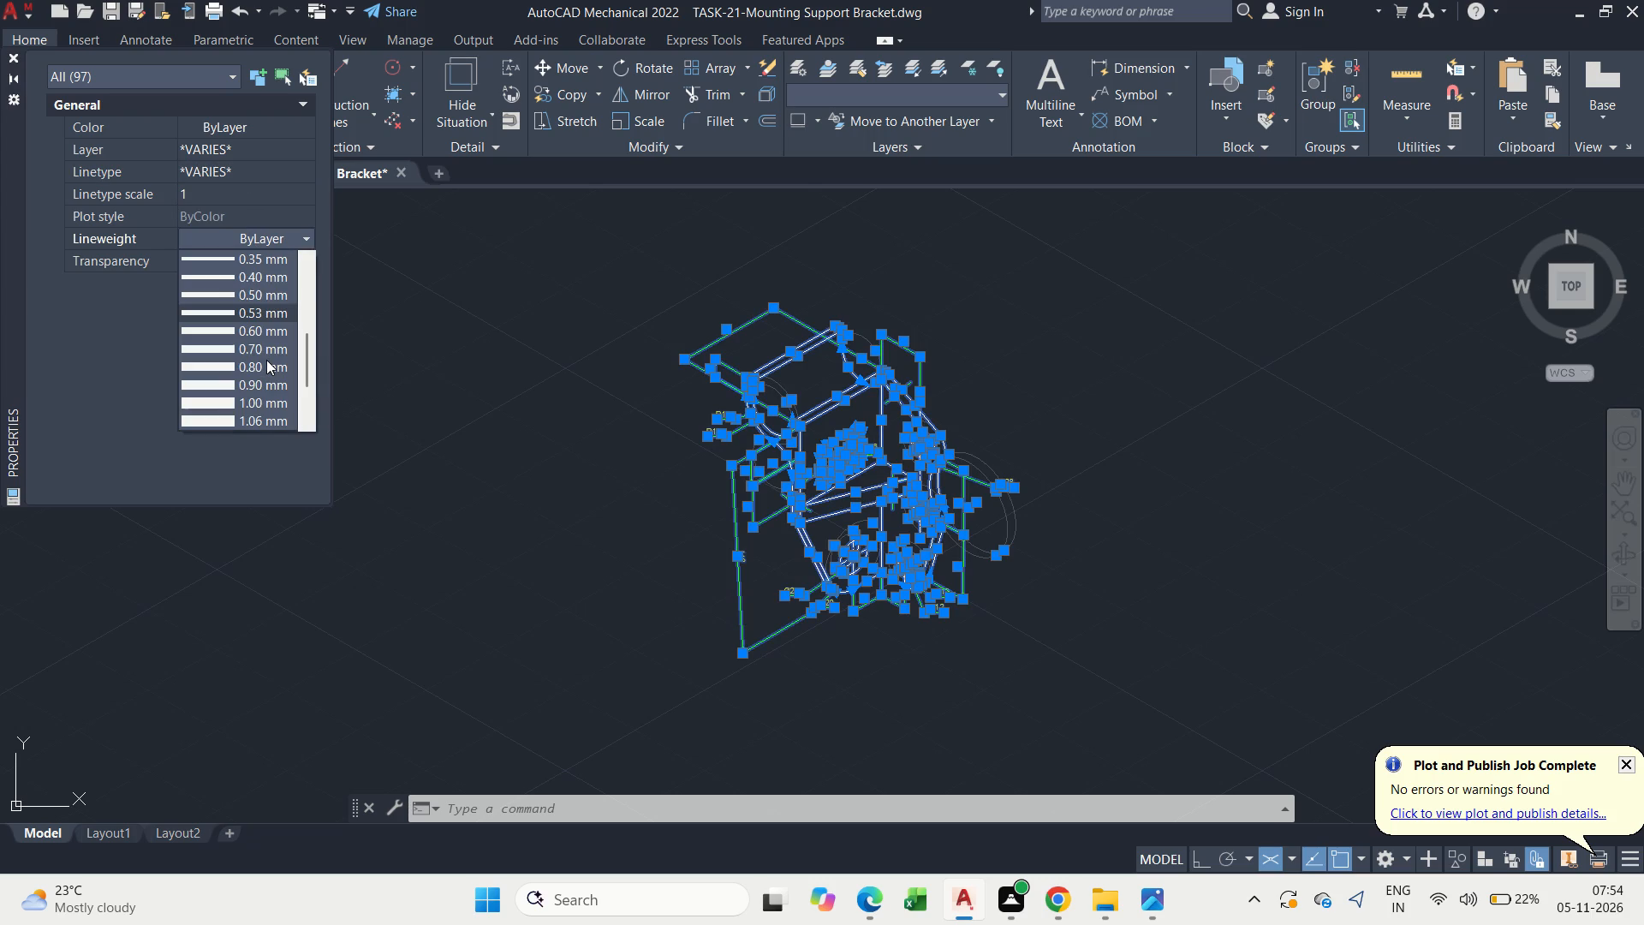
scroll(256, 333, "down", 1)
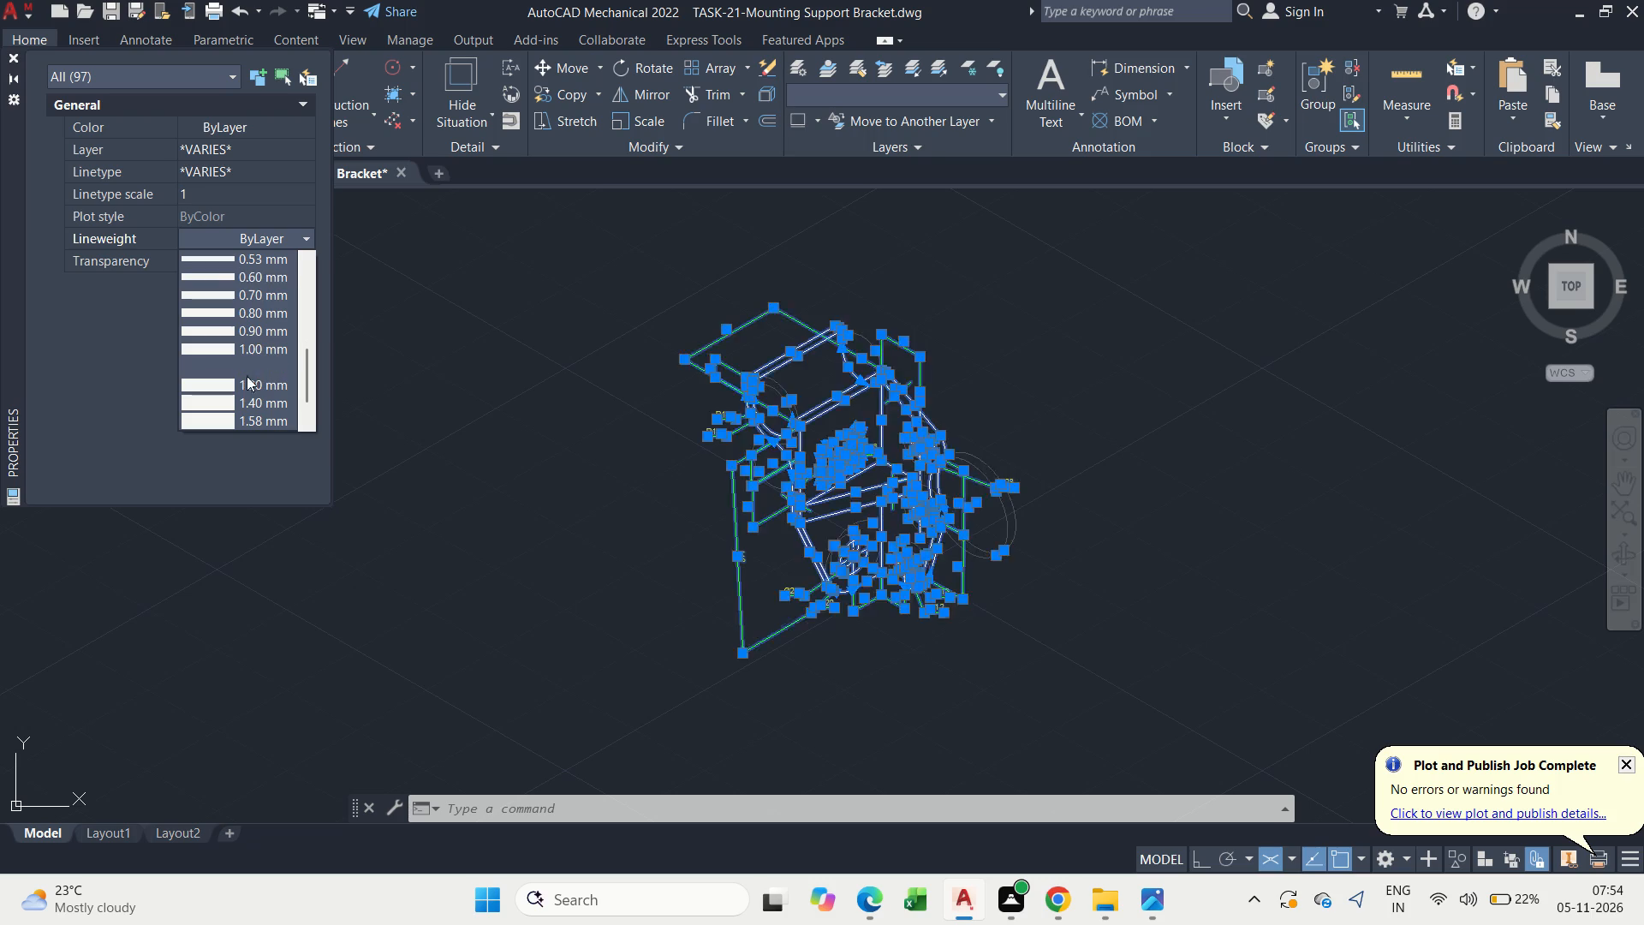
left_click(242, 373)
key("Escape")
key("Escape")
key("Escape")
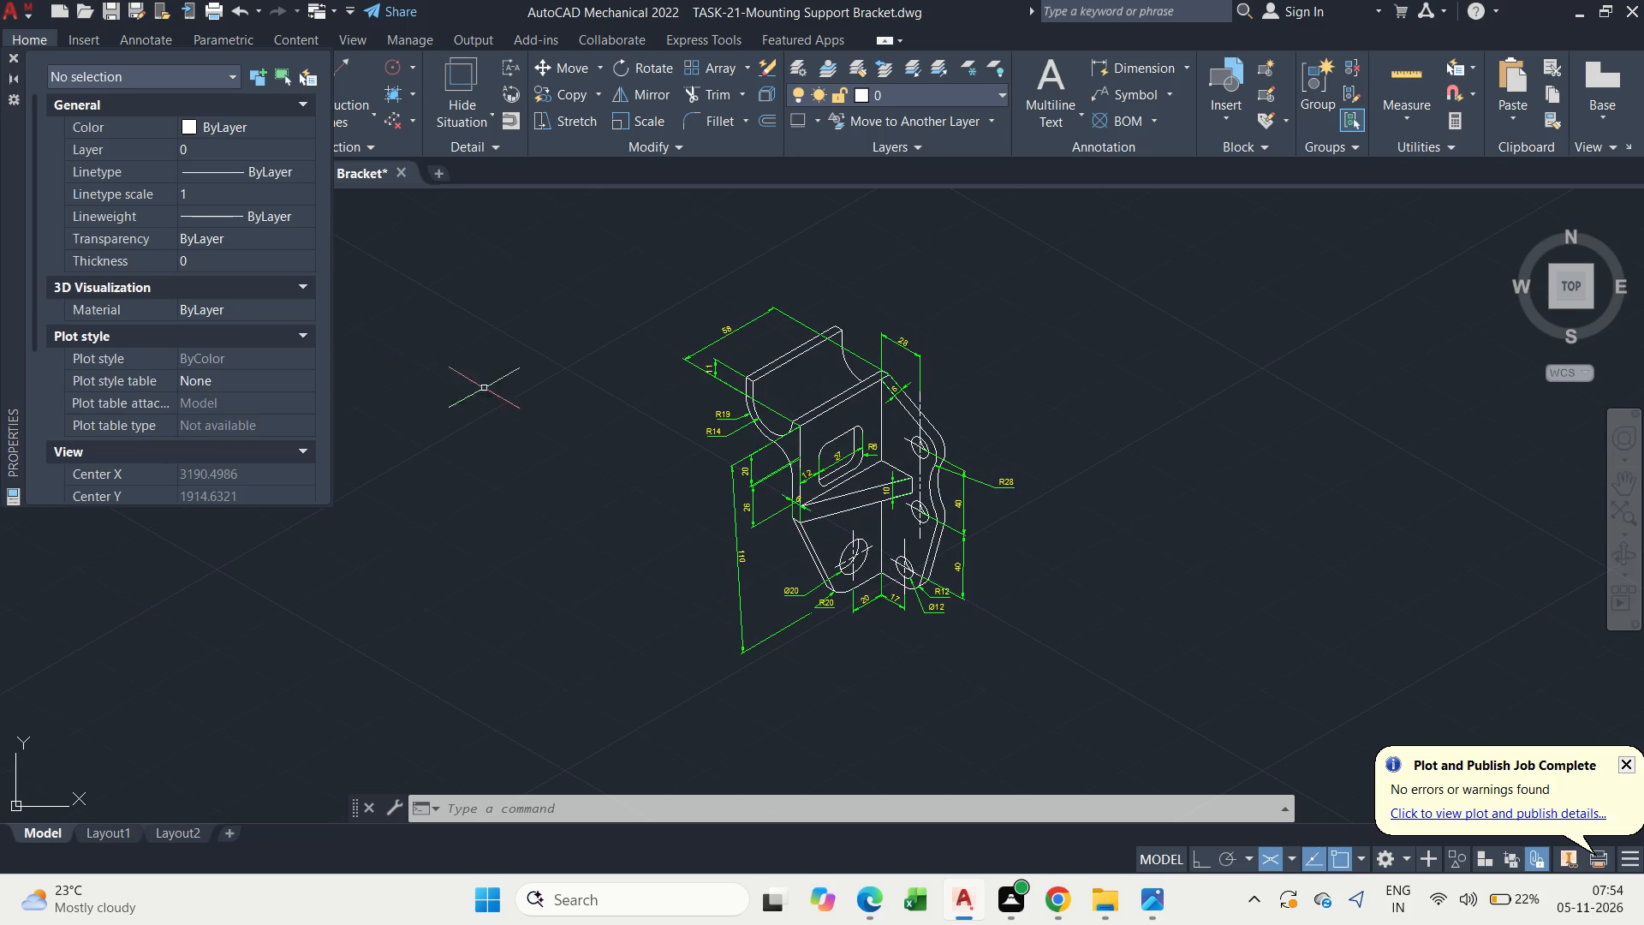
left_click(17, 52)
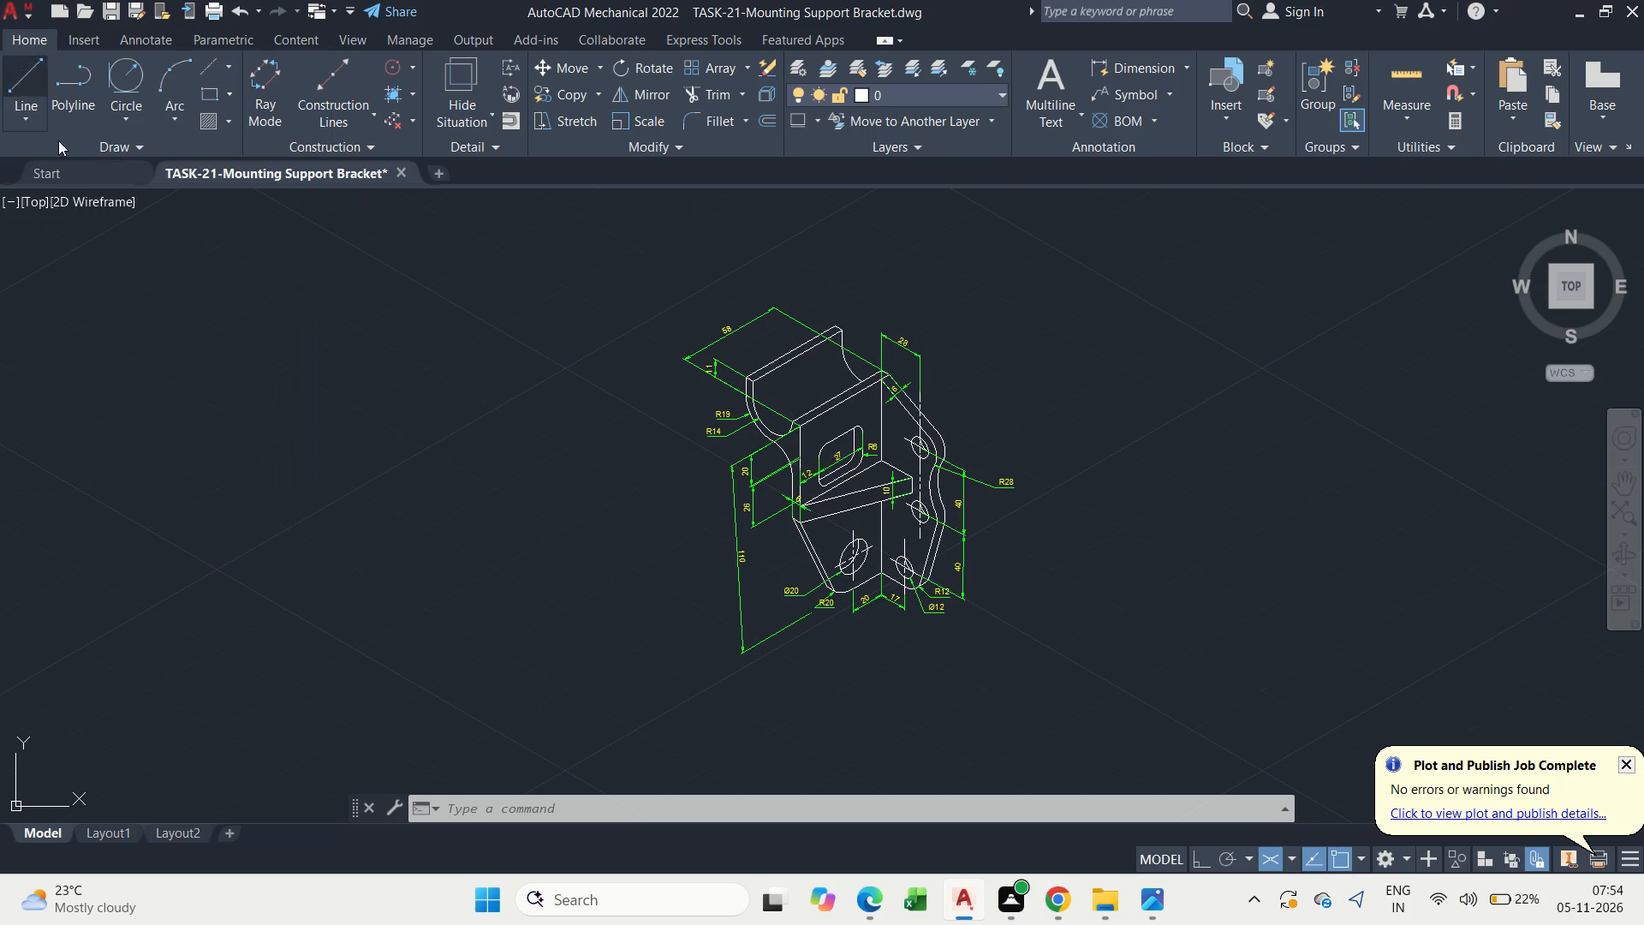
key("Escape")
Set up a new plot from the previous plot's settings and define a fresh plot window around the whole dimensioned bracket.
middle_click_drag(780, 482, 792, 532)
key("ctrl+p")
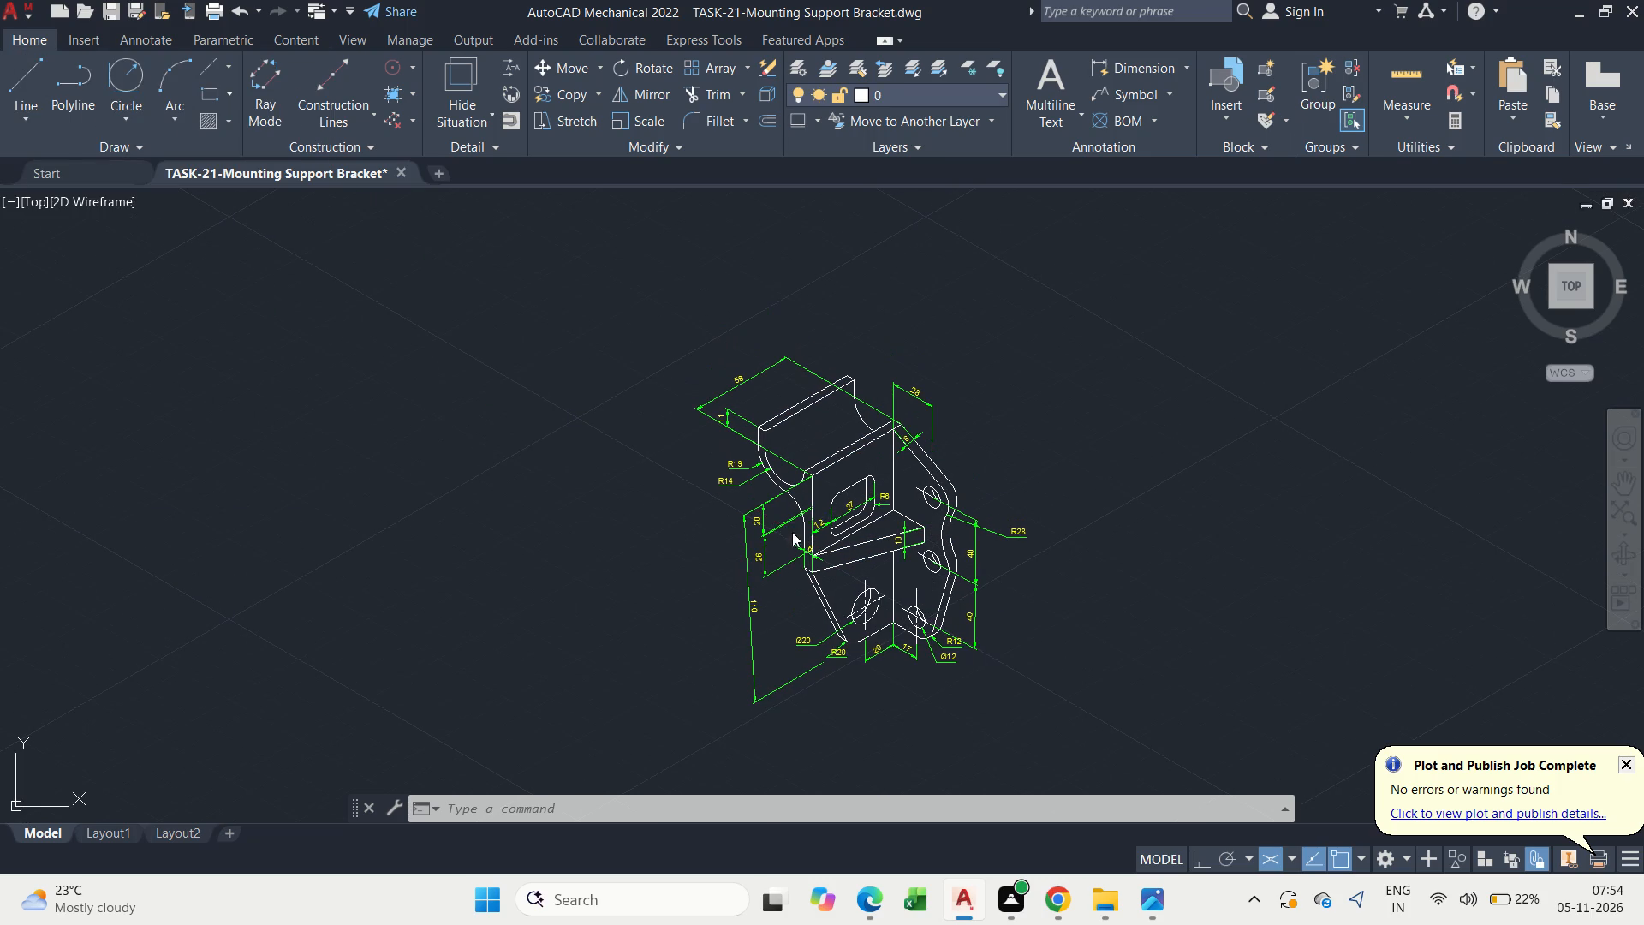
left_click(655, 229)
left_click(652, 254)
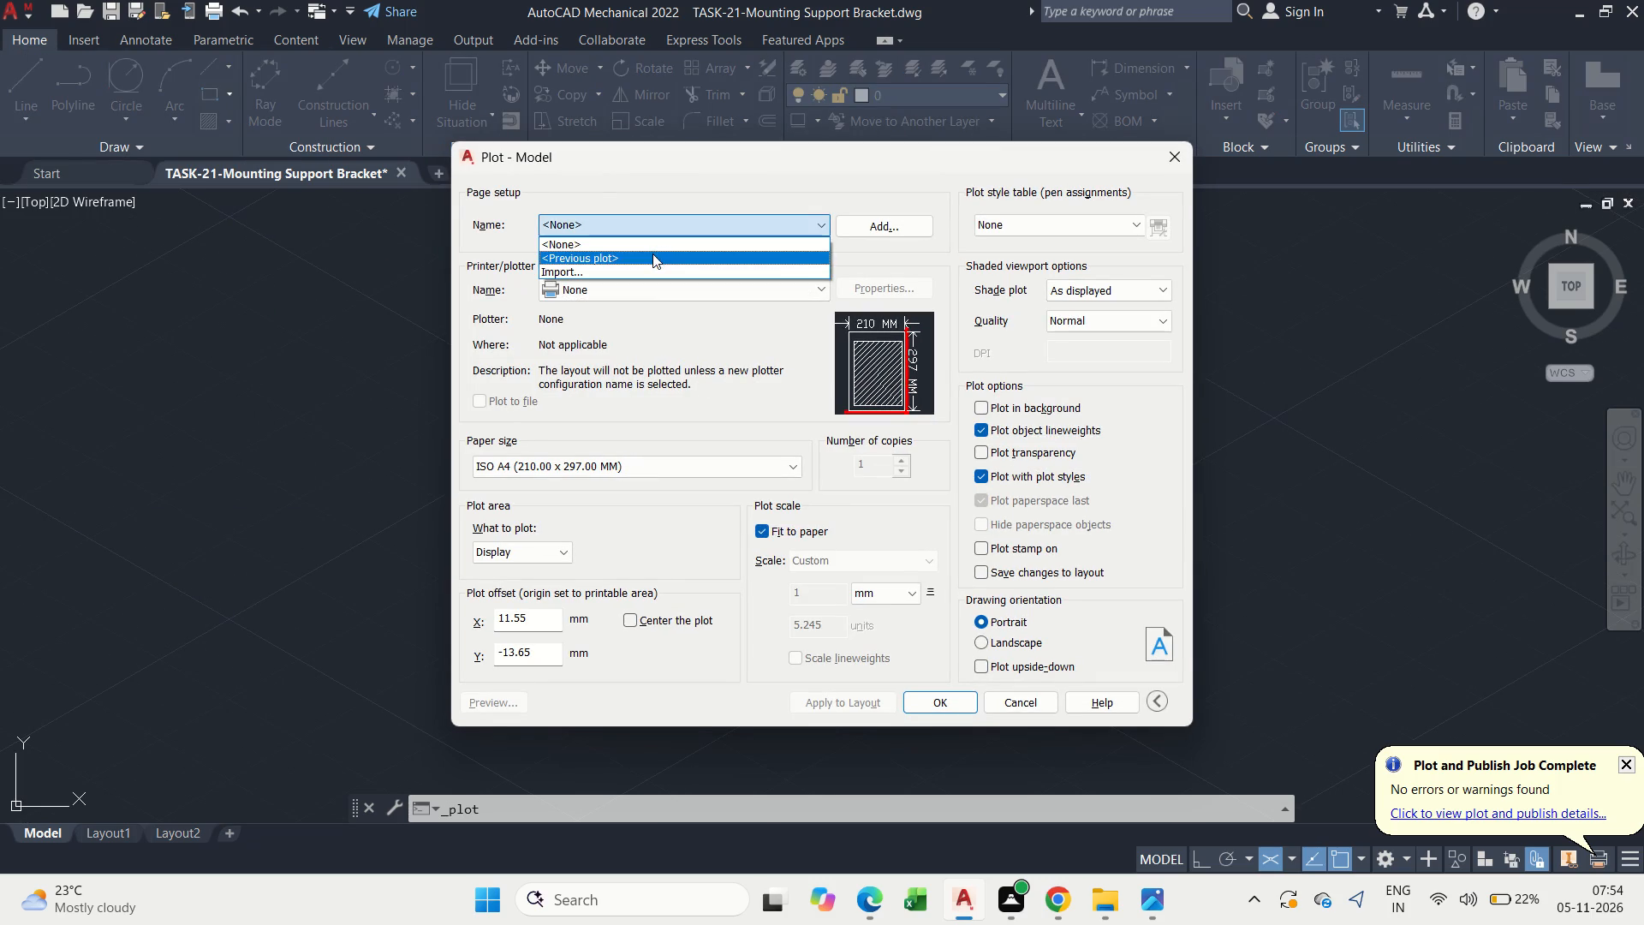
left_click(676, 551)
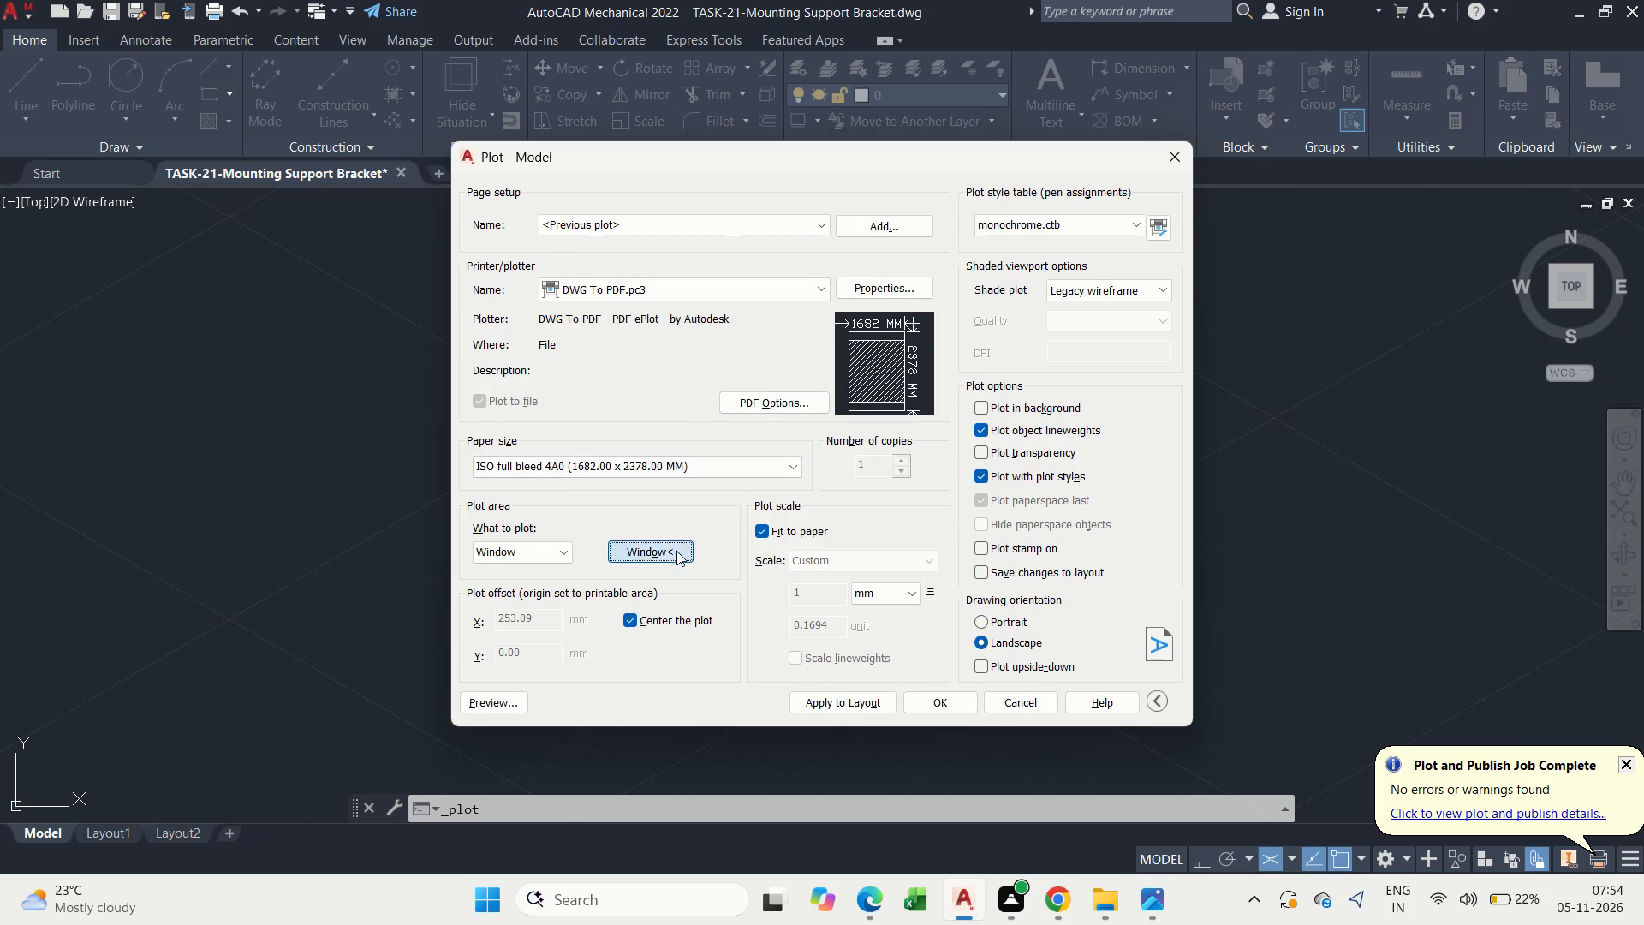
scroll(622, 466, "down", 1)
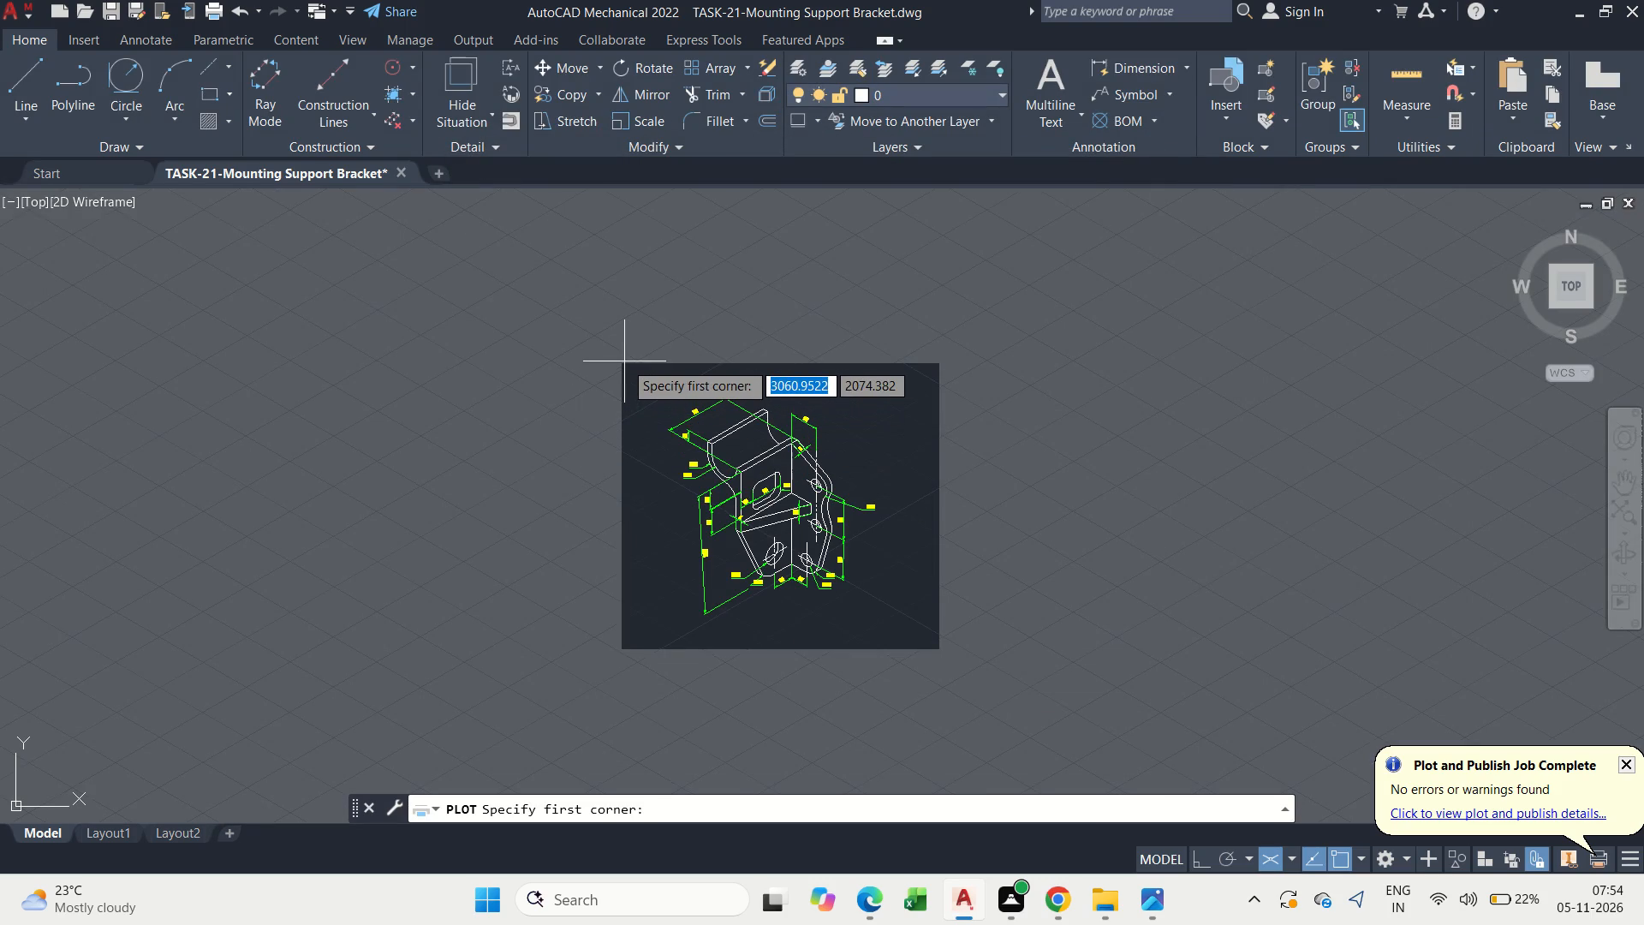
left_click(623, 361)
scroll(885, 647, "up", 1)
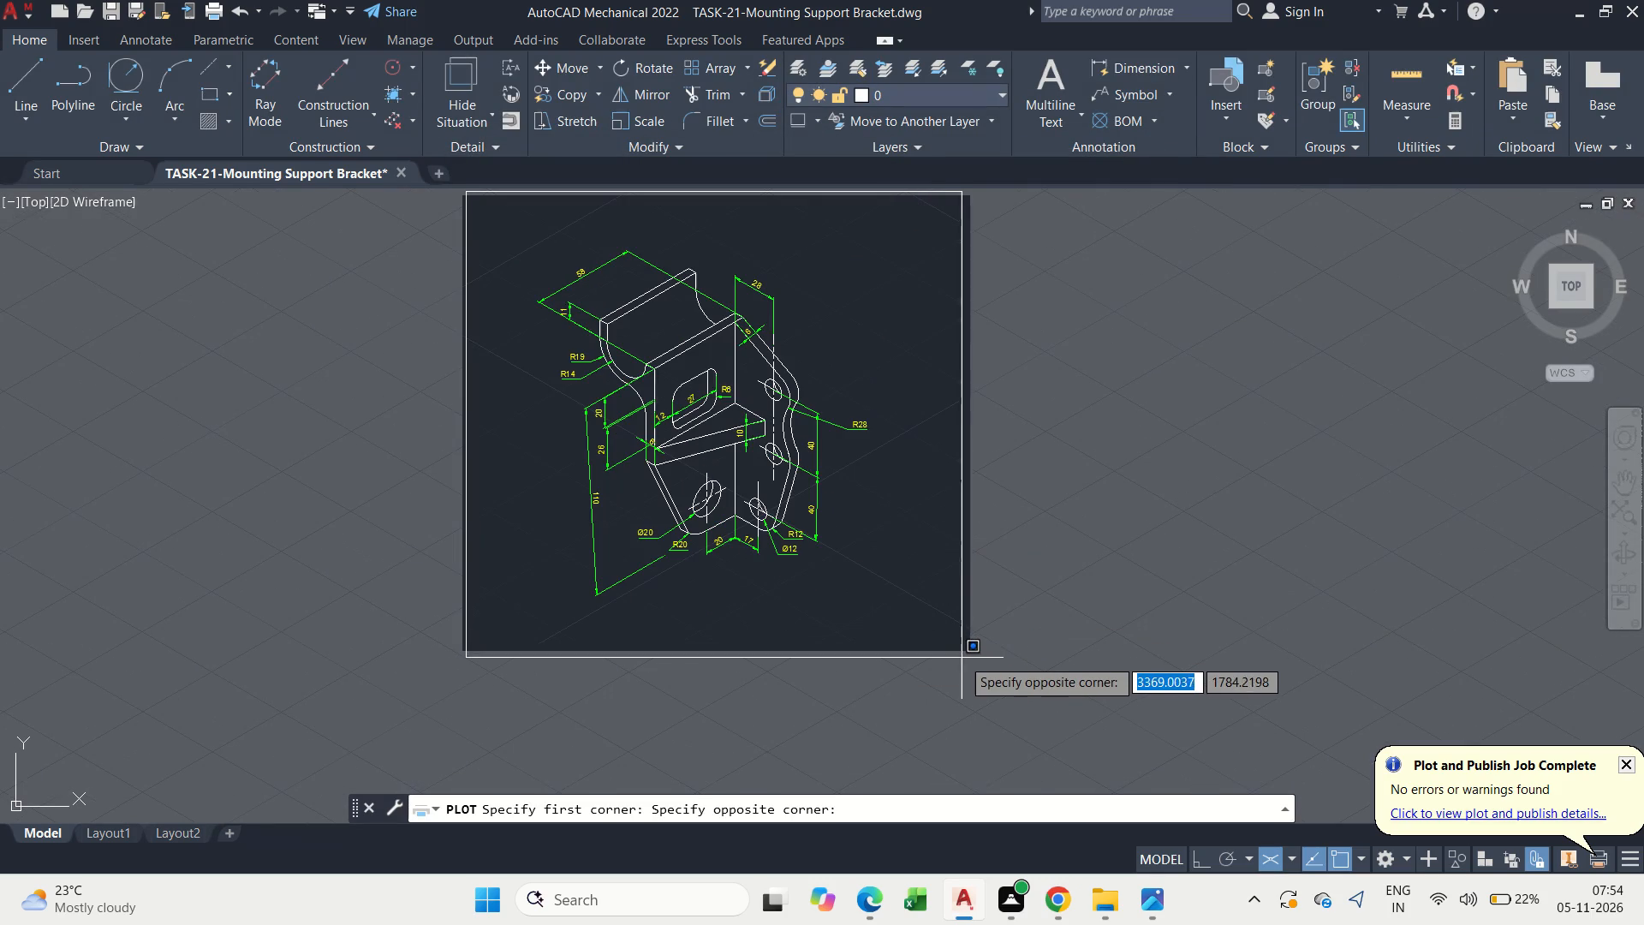
left_click(967, 651)
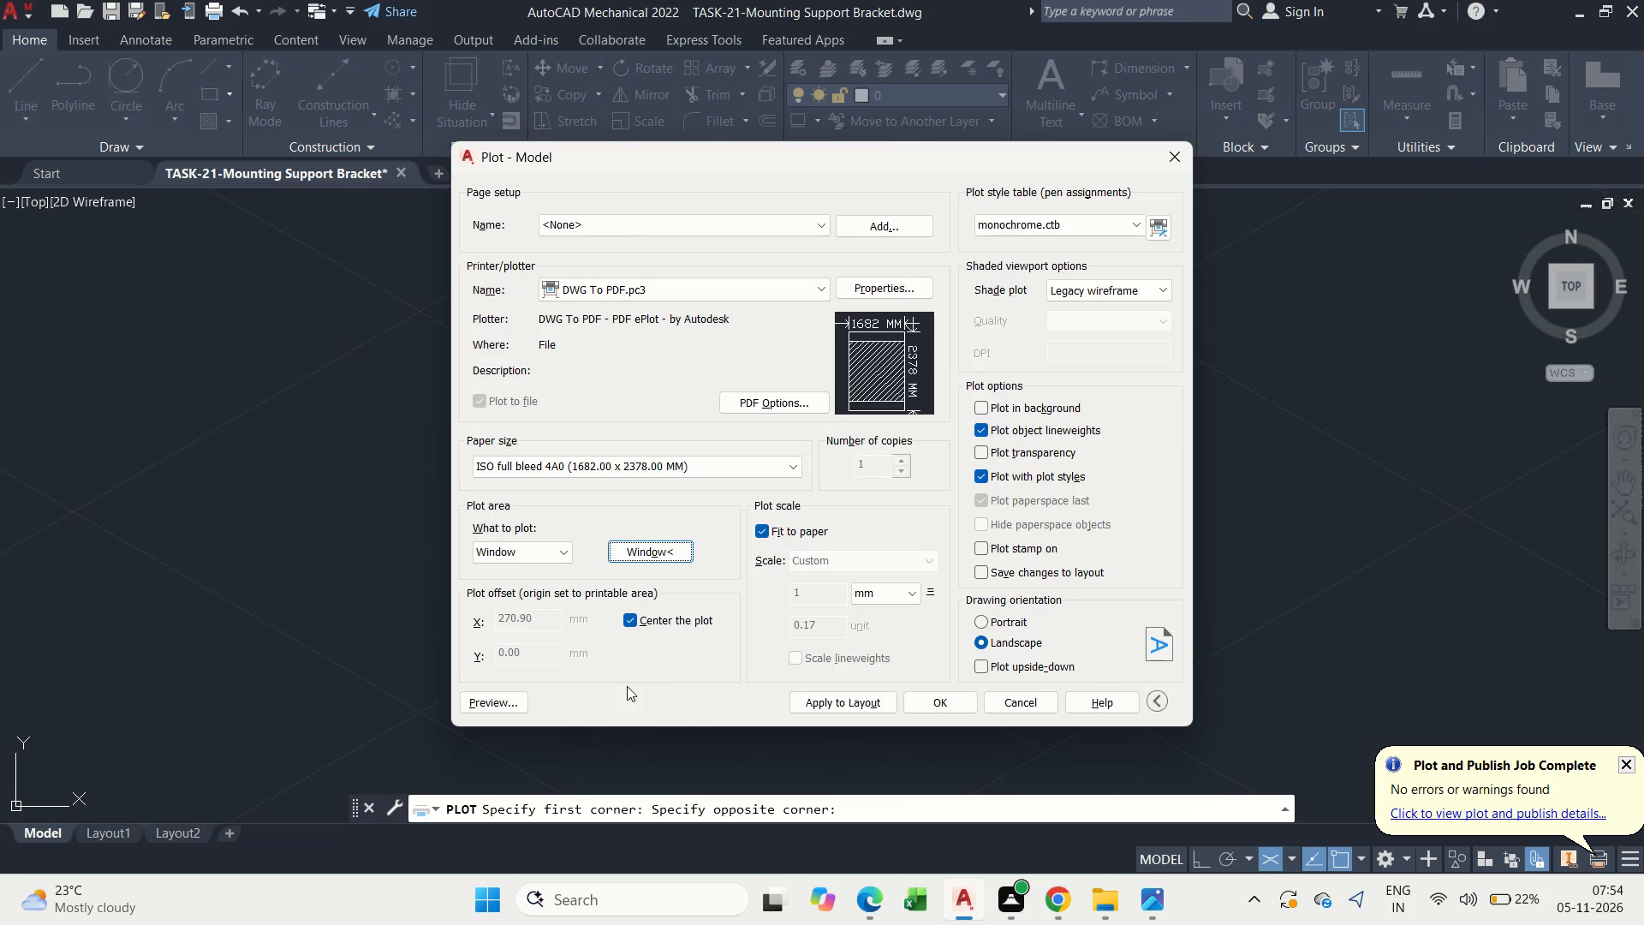
Preview the sheet and plot it to TASK-21-Mounting Support Bracket-Model.pdf in the TASKS -2ND WEEK folder, overwriting the existing PDF.
left_click(515, 702)
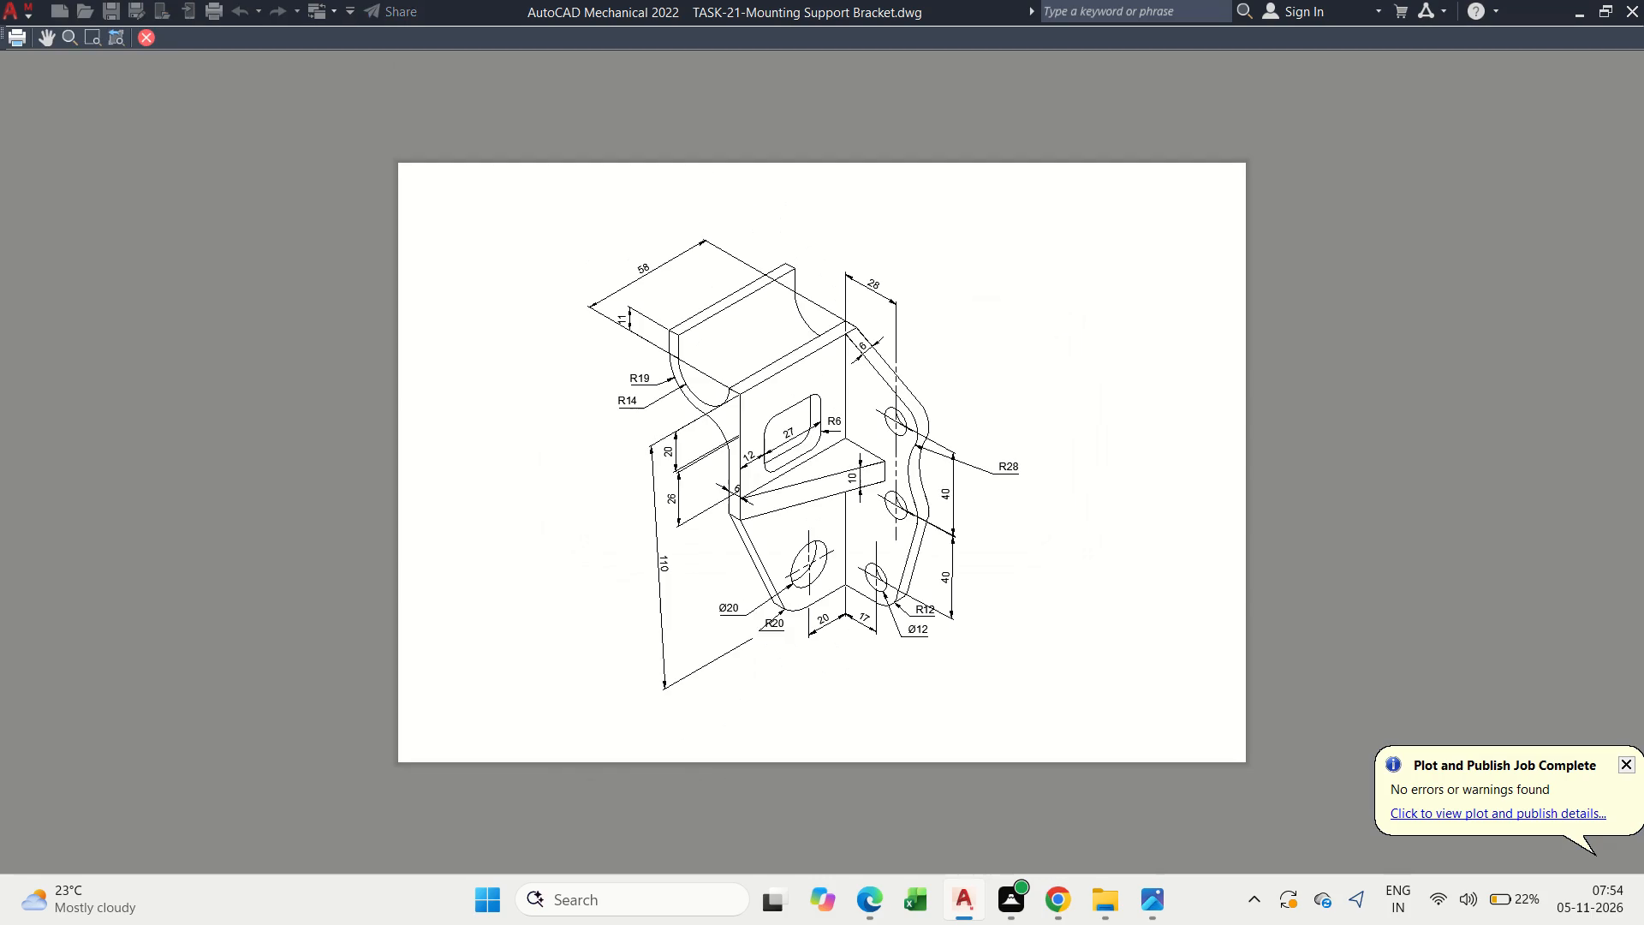
left_click(19, 36)
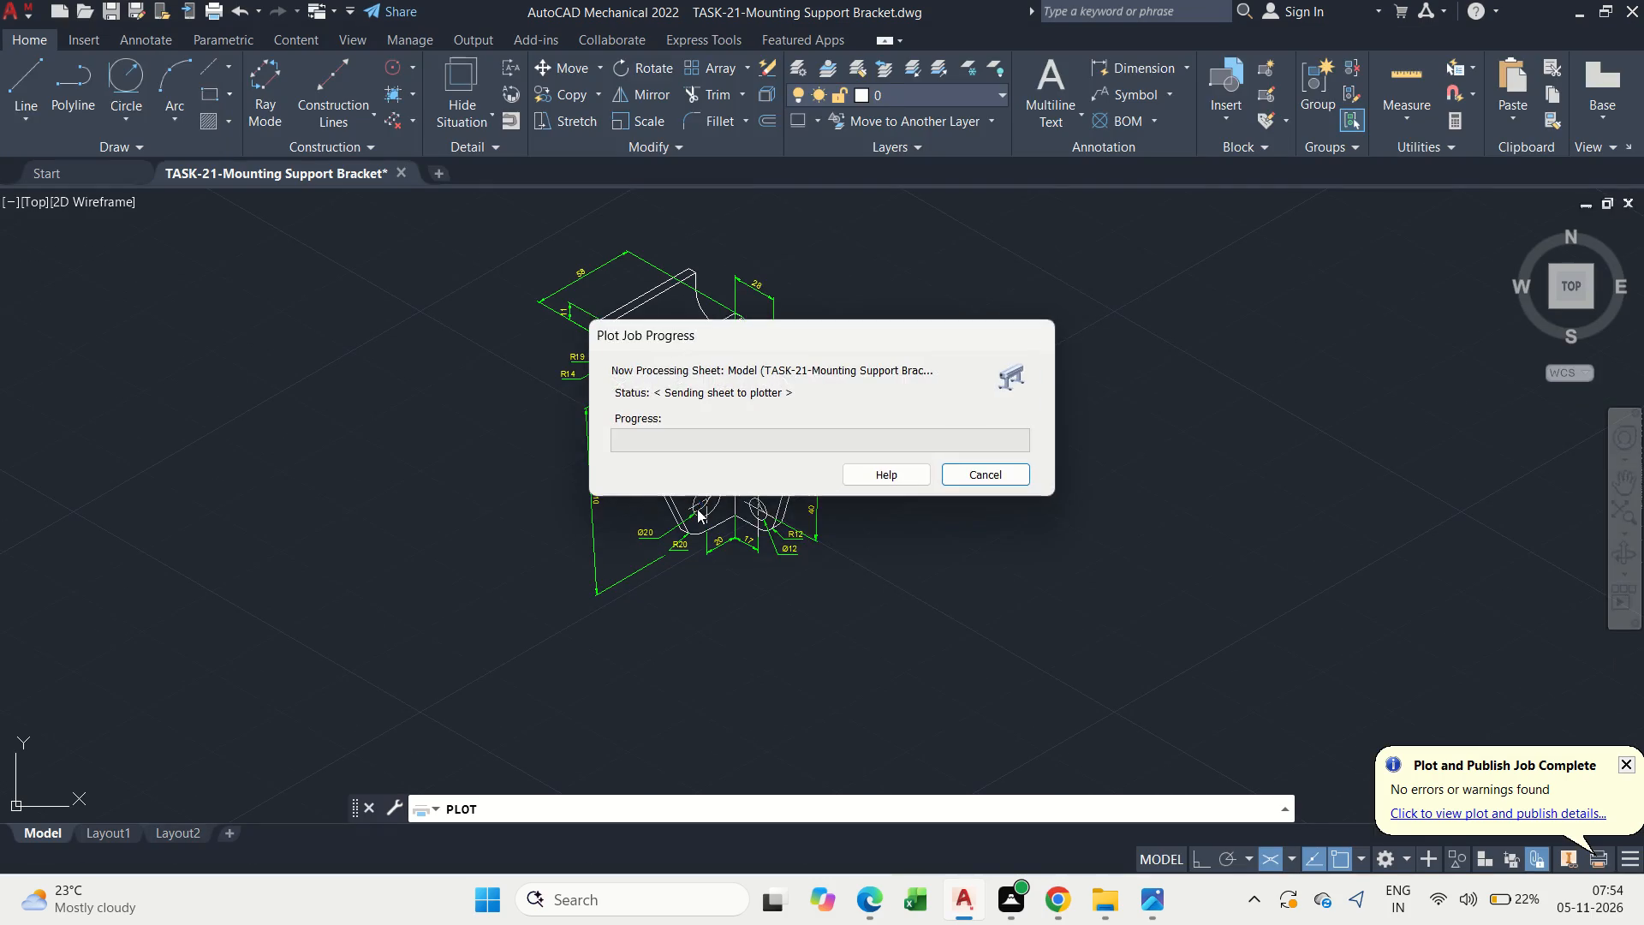
left_click(730, 431)
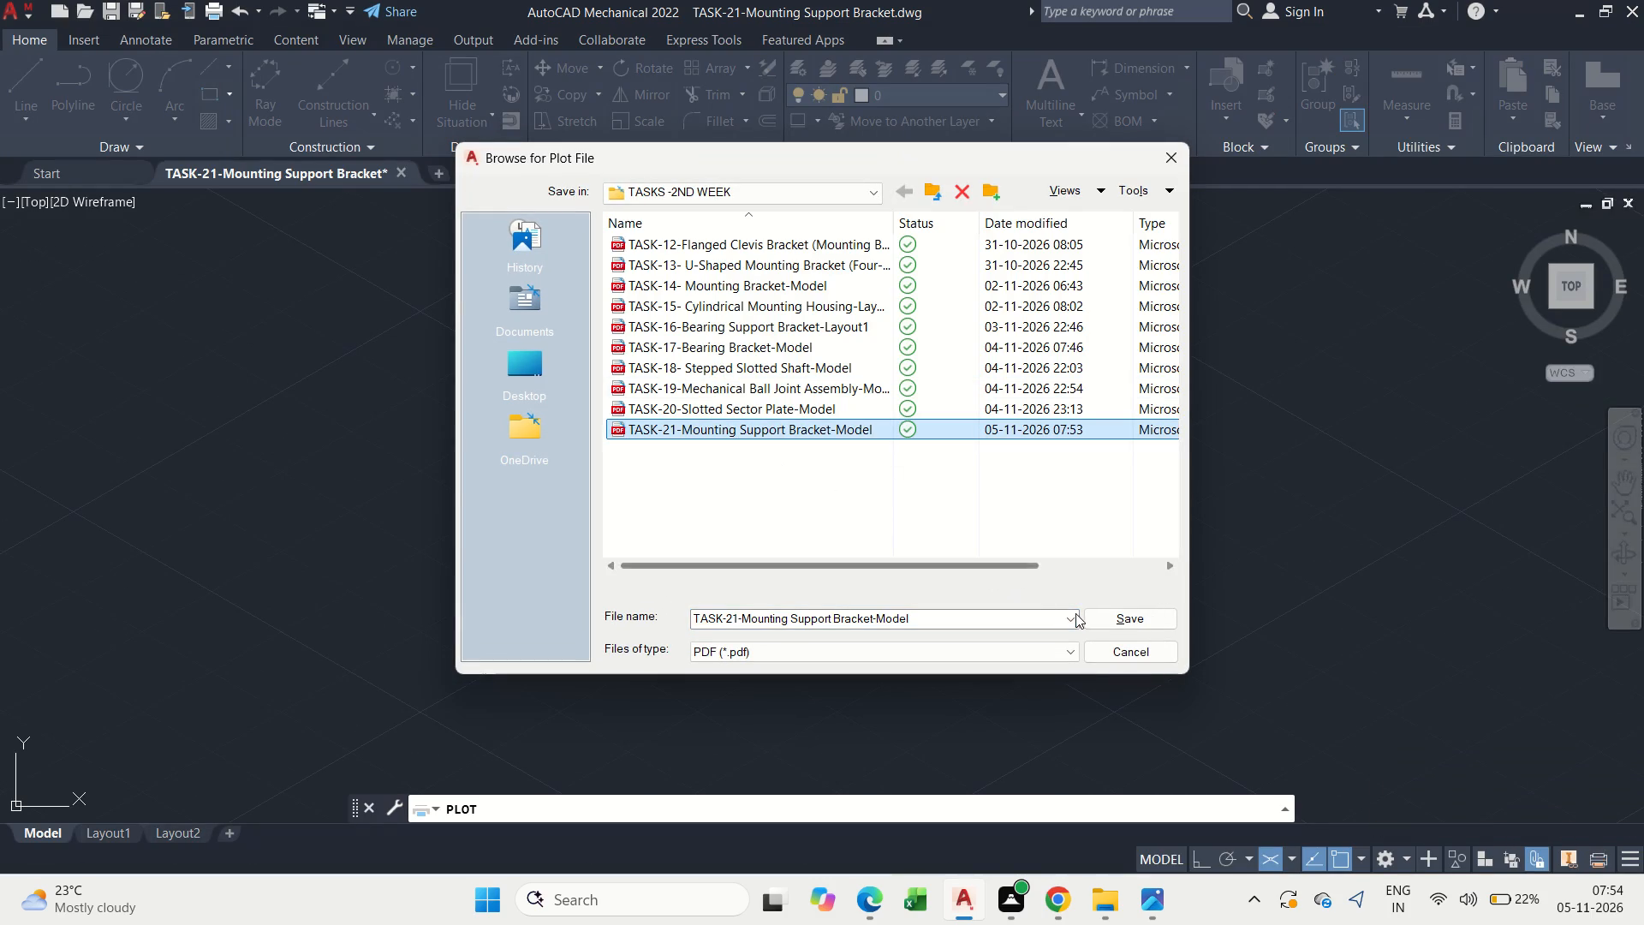
left_click(1082, 618)
left_click(1107, 612)
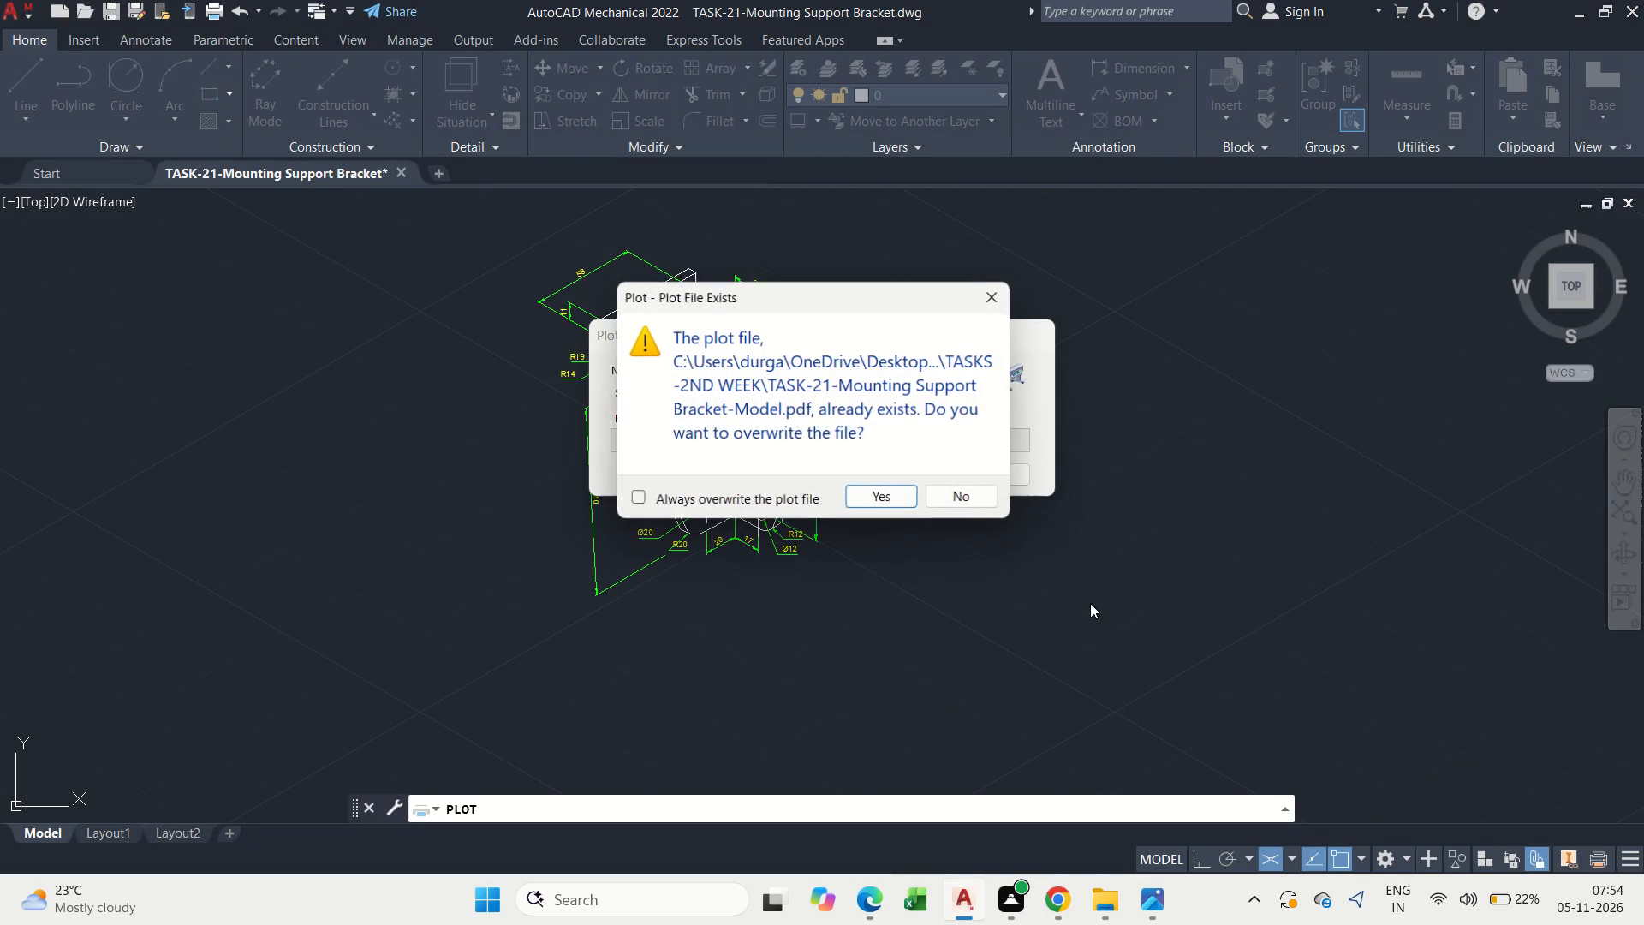
left_click(849, 501)
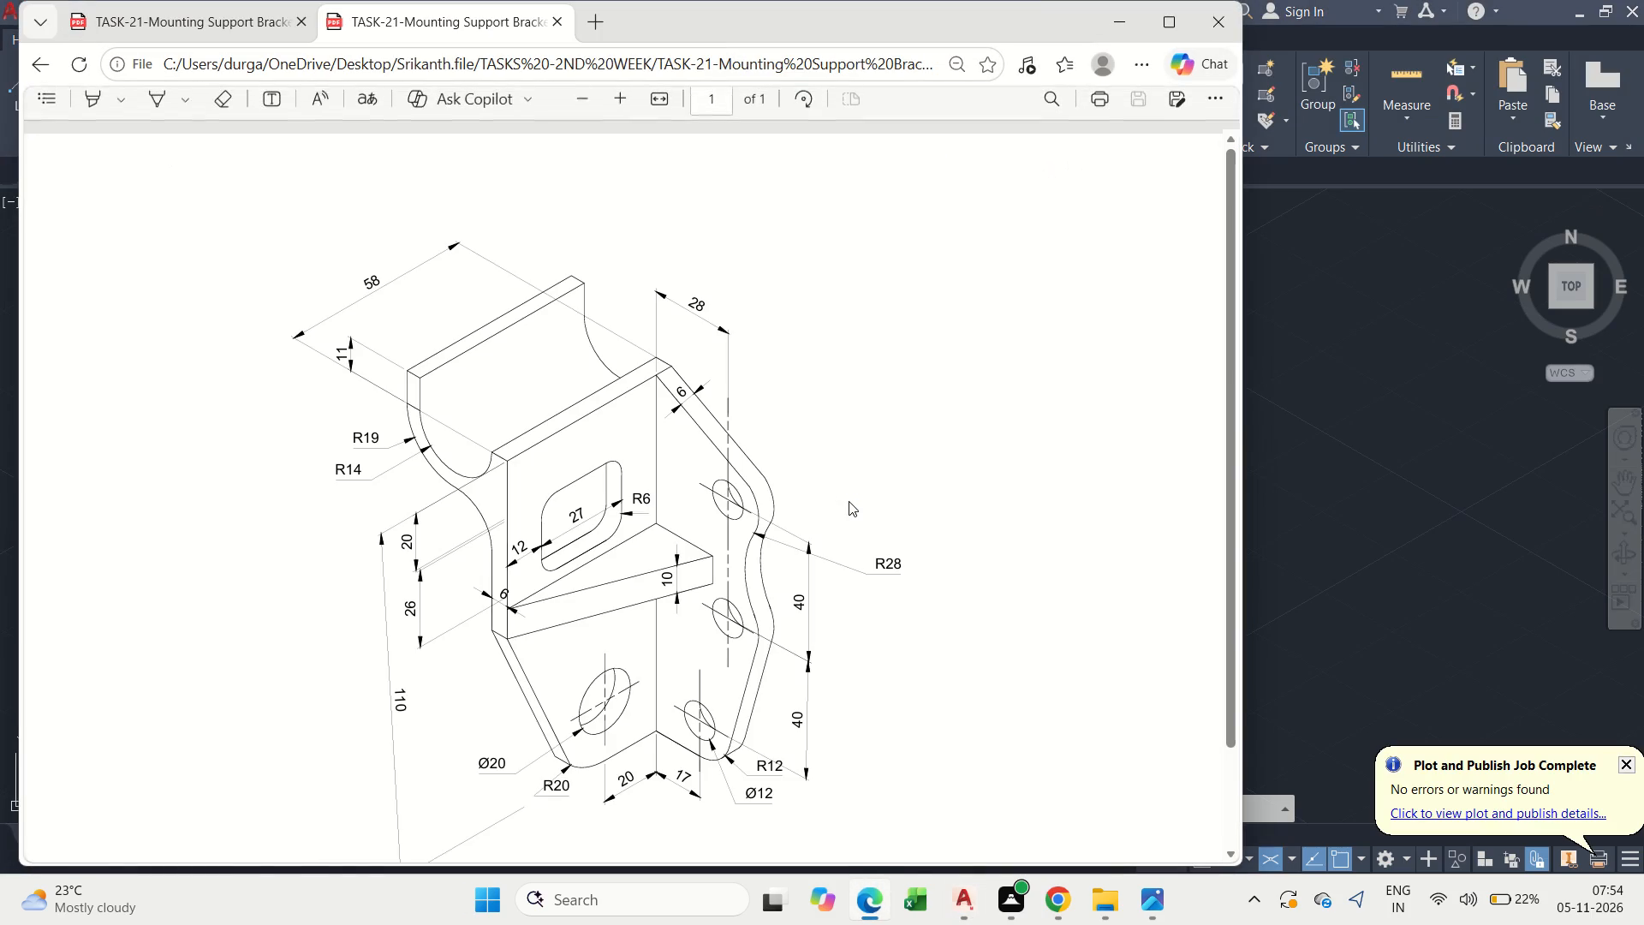
Look over the bracket's lines and dimensions in the replotted PDF in Edge, and close the Edge window.
scroll(683, 486, "down", 1)
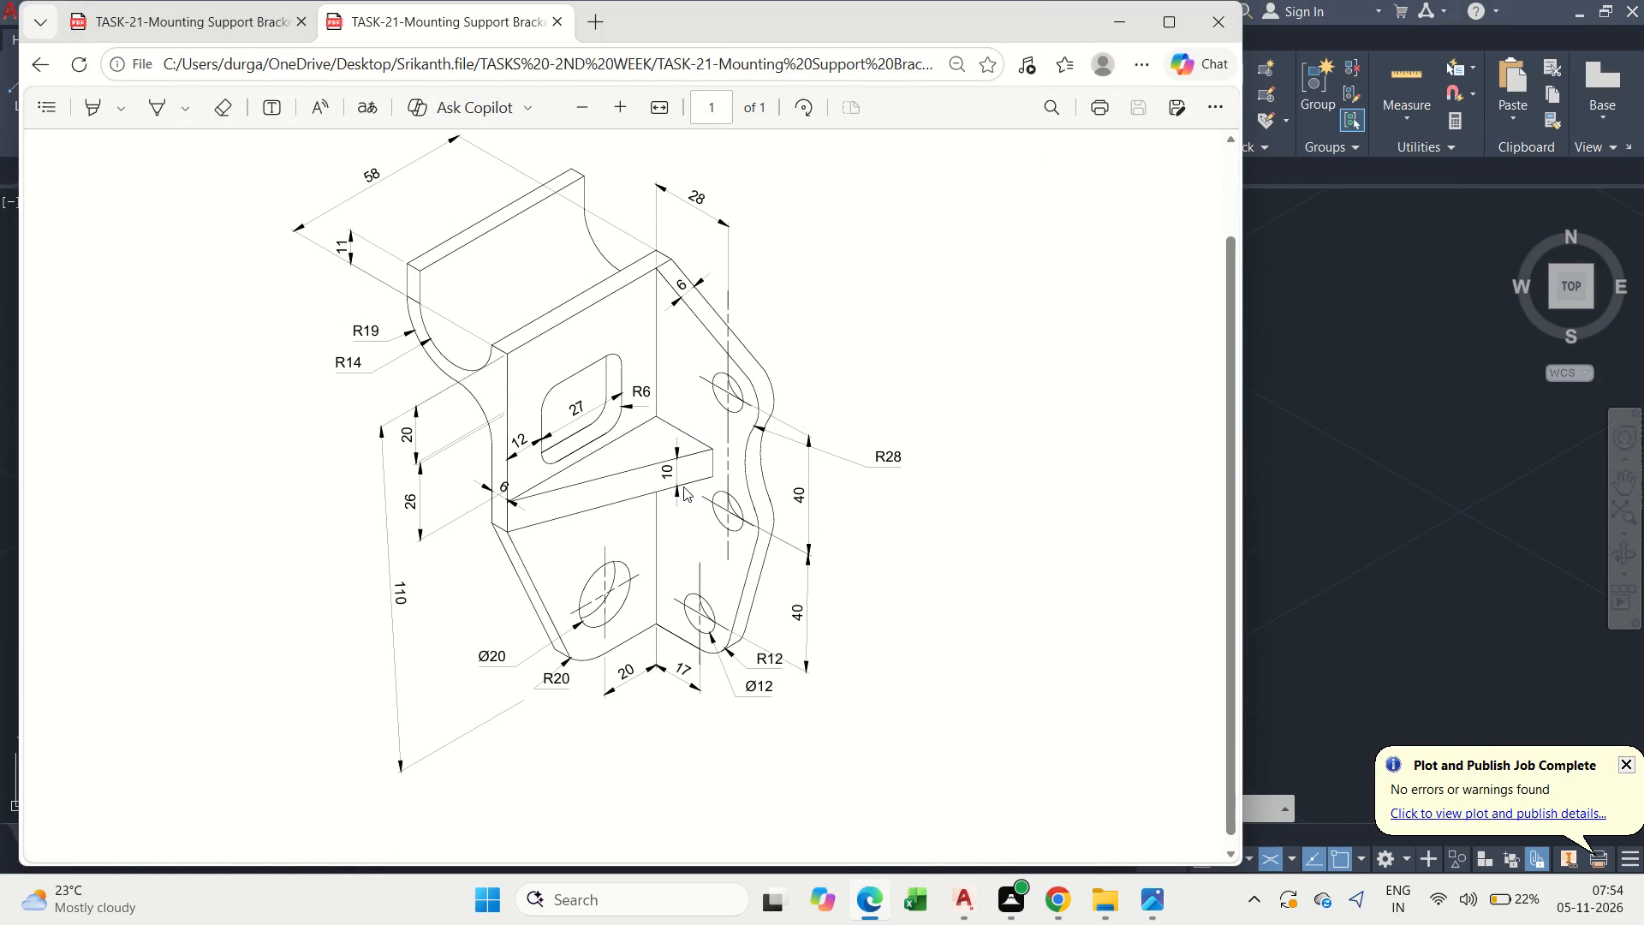
scroll(683, 486, "up", 1)
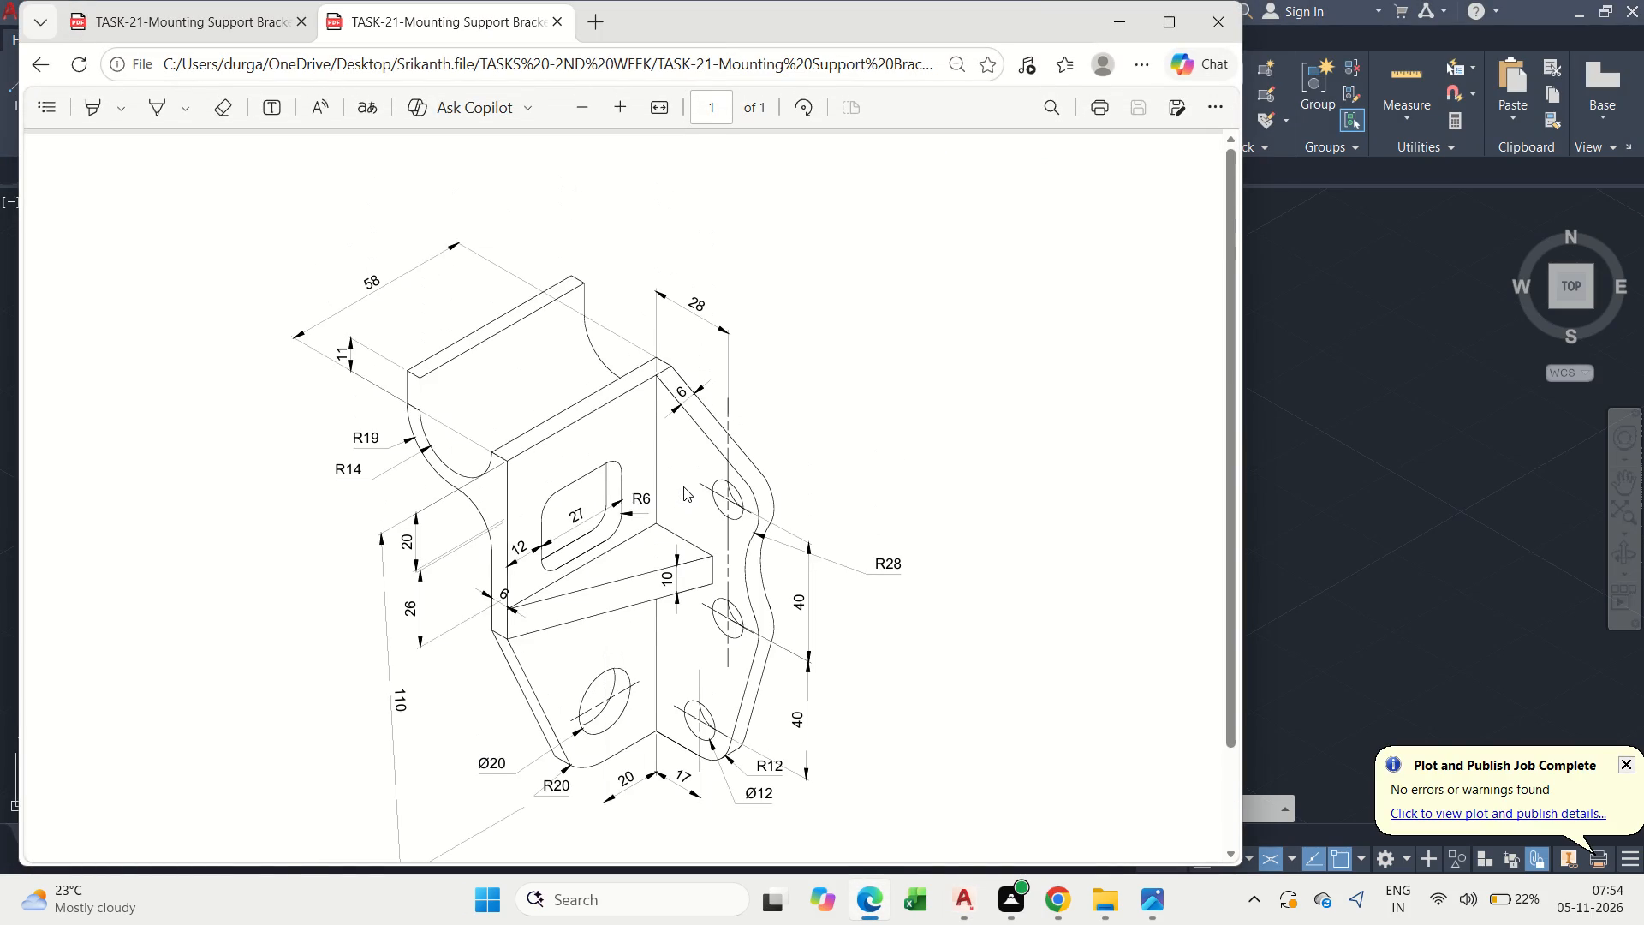
scroll(683, 486, "down", 1)
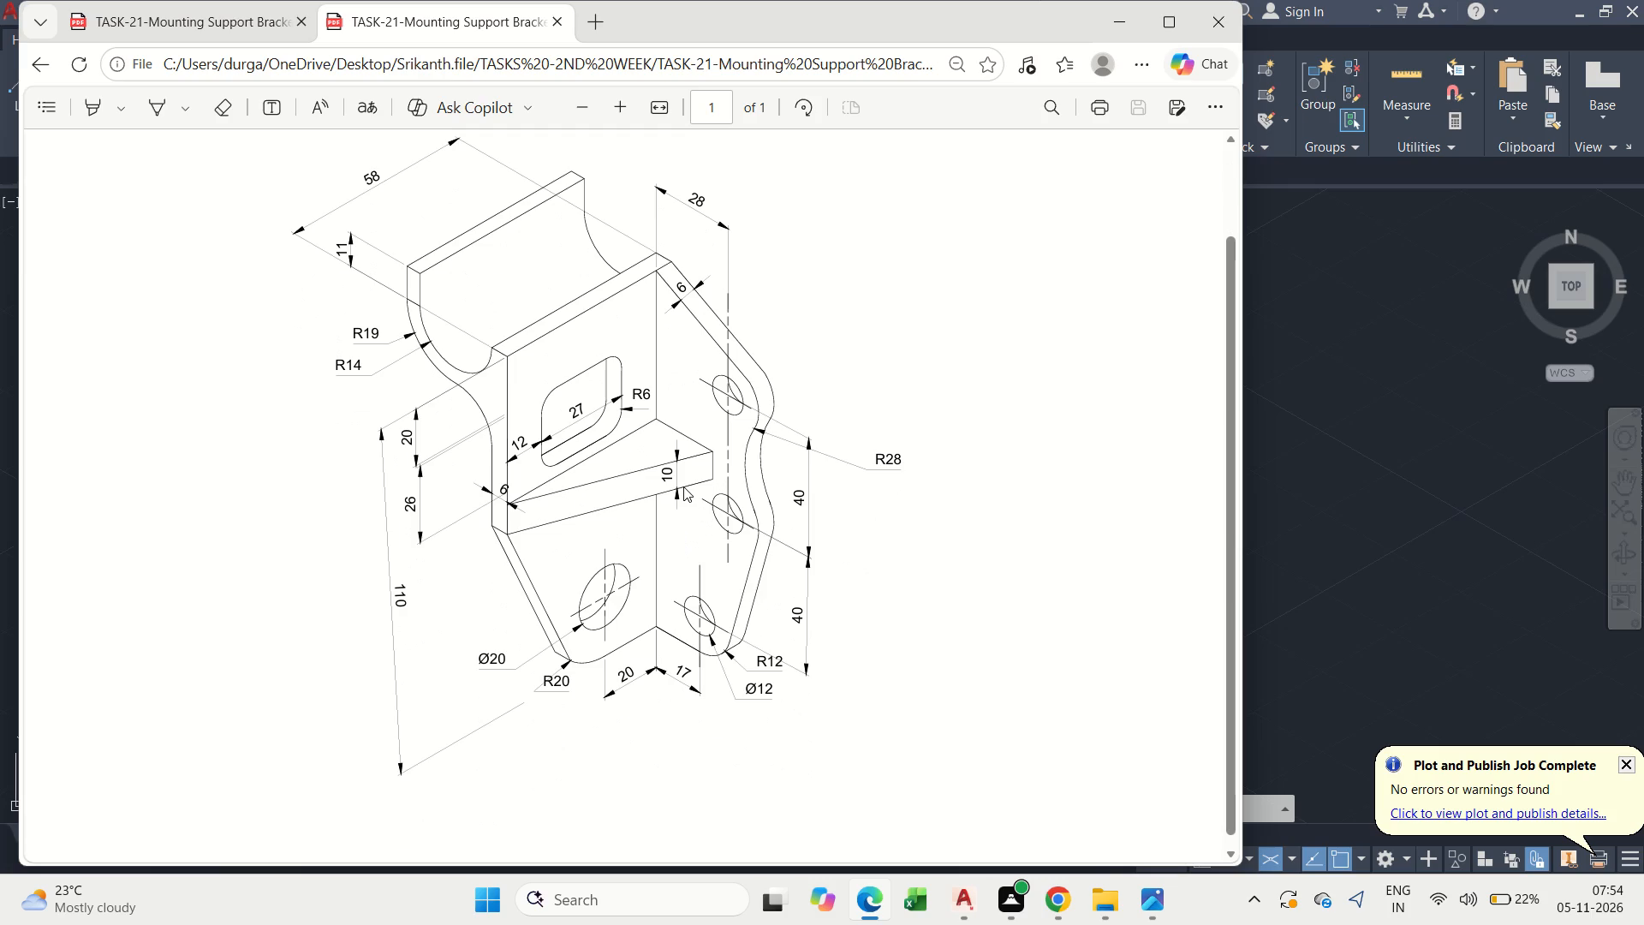
left_click(1205, 27)
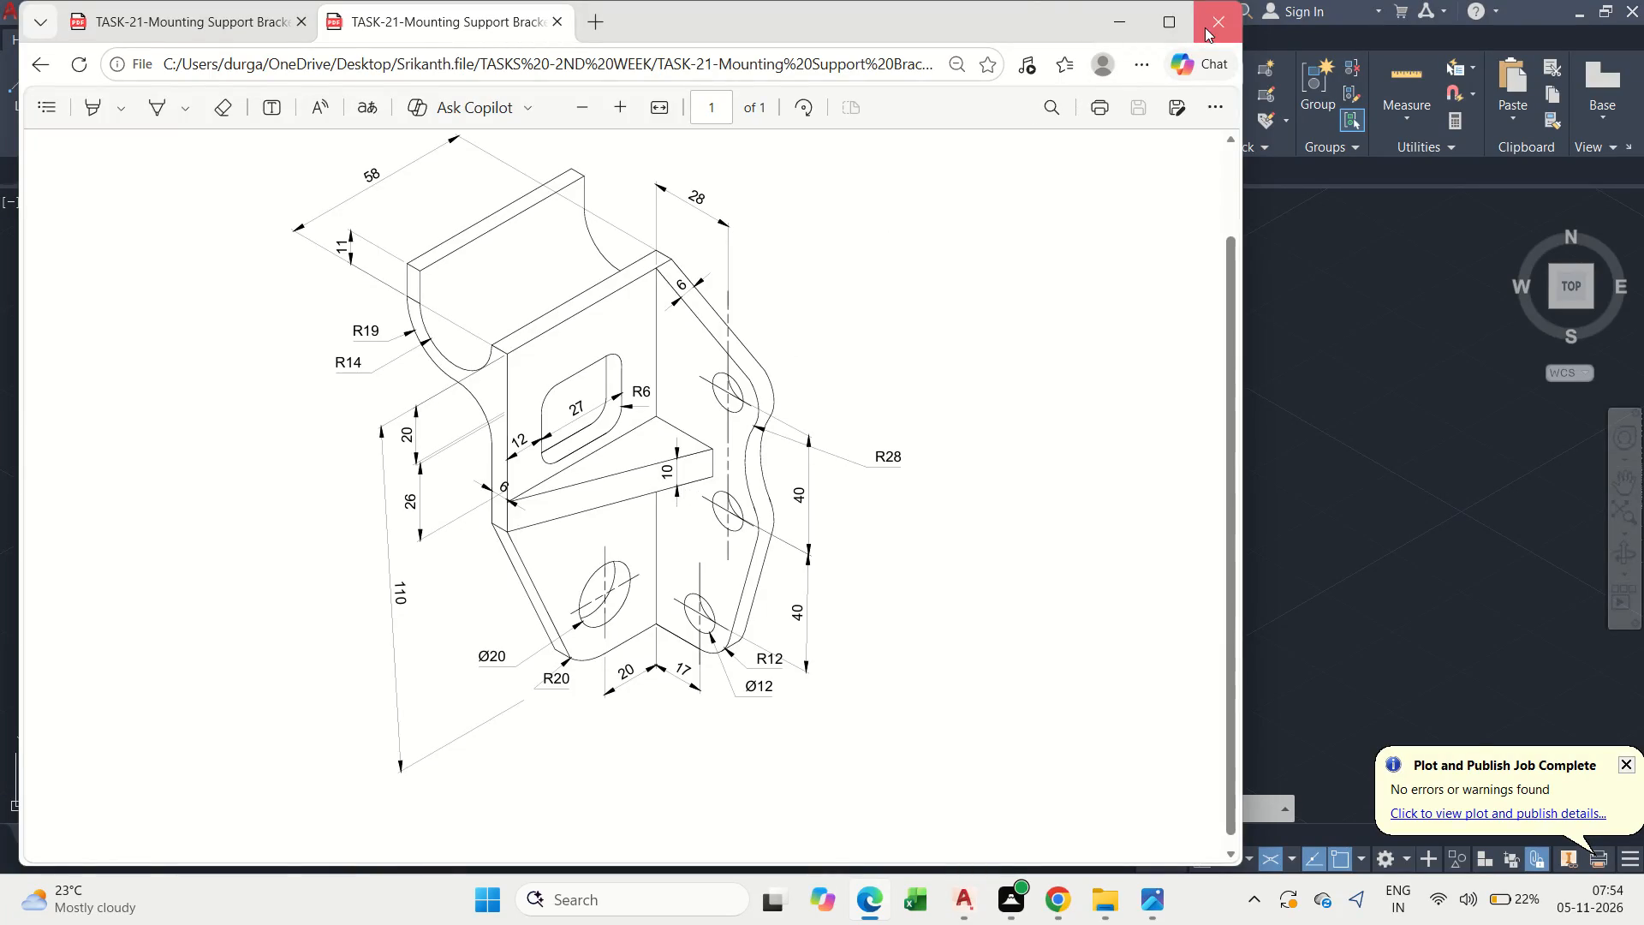
Save the mounting support bracket drawing in AutoCAD.
scroll(748, 402, "down", 2)
scroll(750, 439, "up", 1)
middle_click_drag(736, 430, 778, 558)
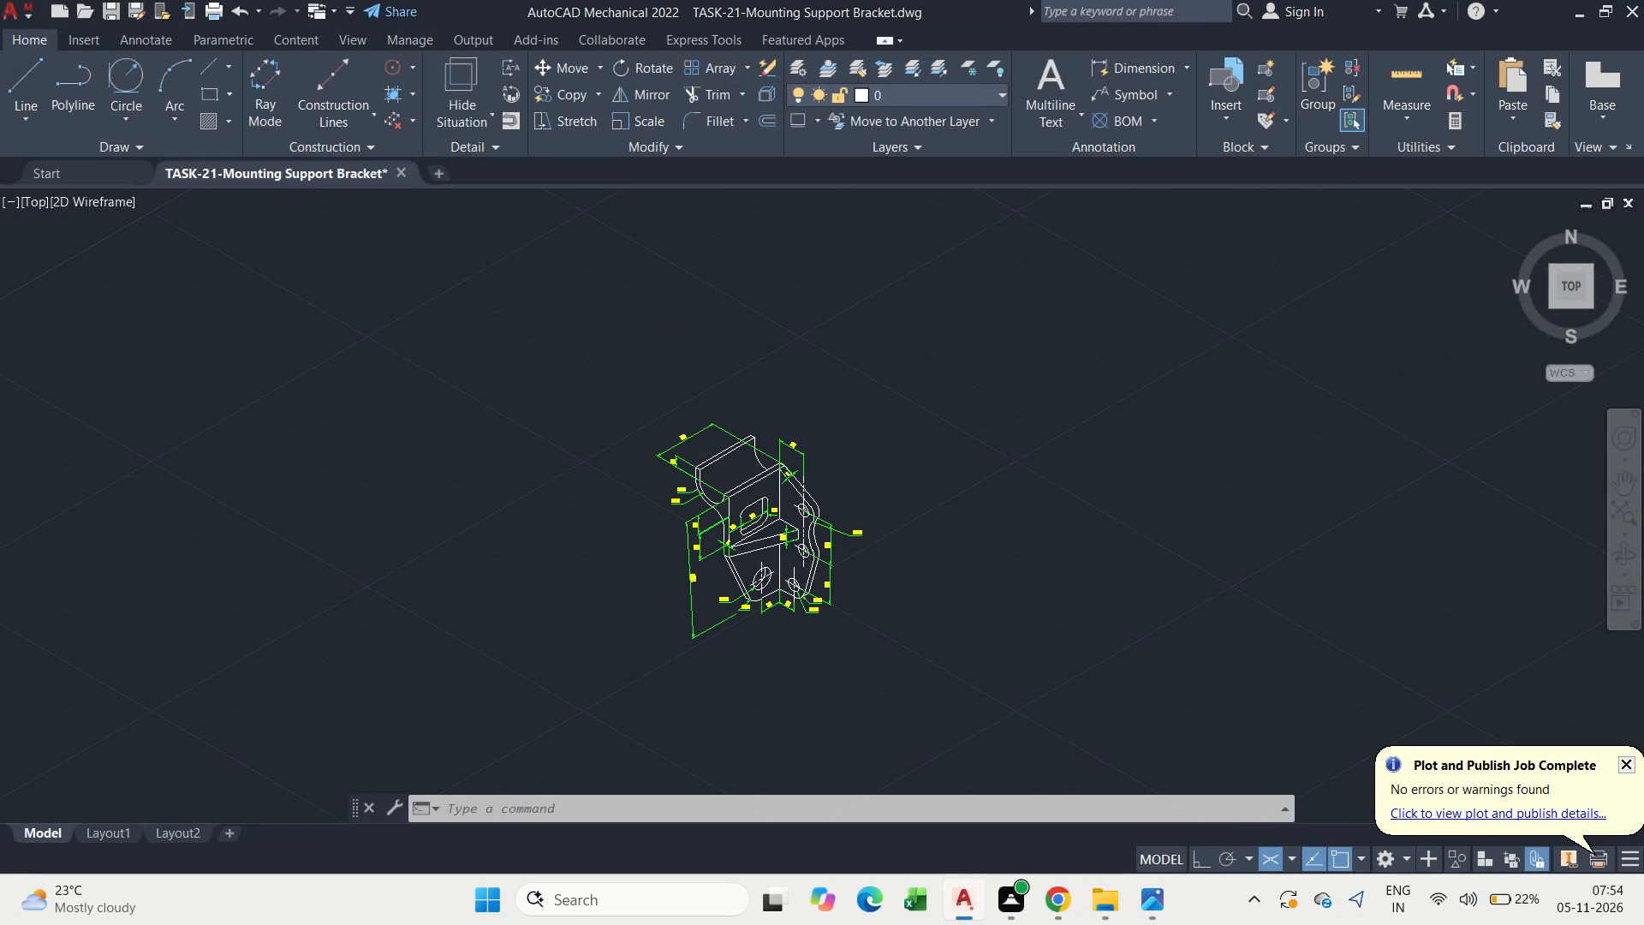
key("ctrl+s")
key("ctrl+s")
key("Escape")
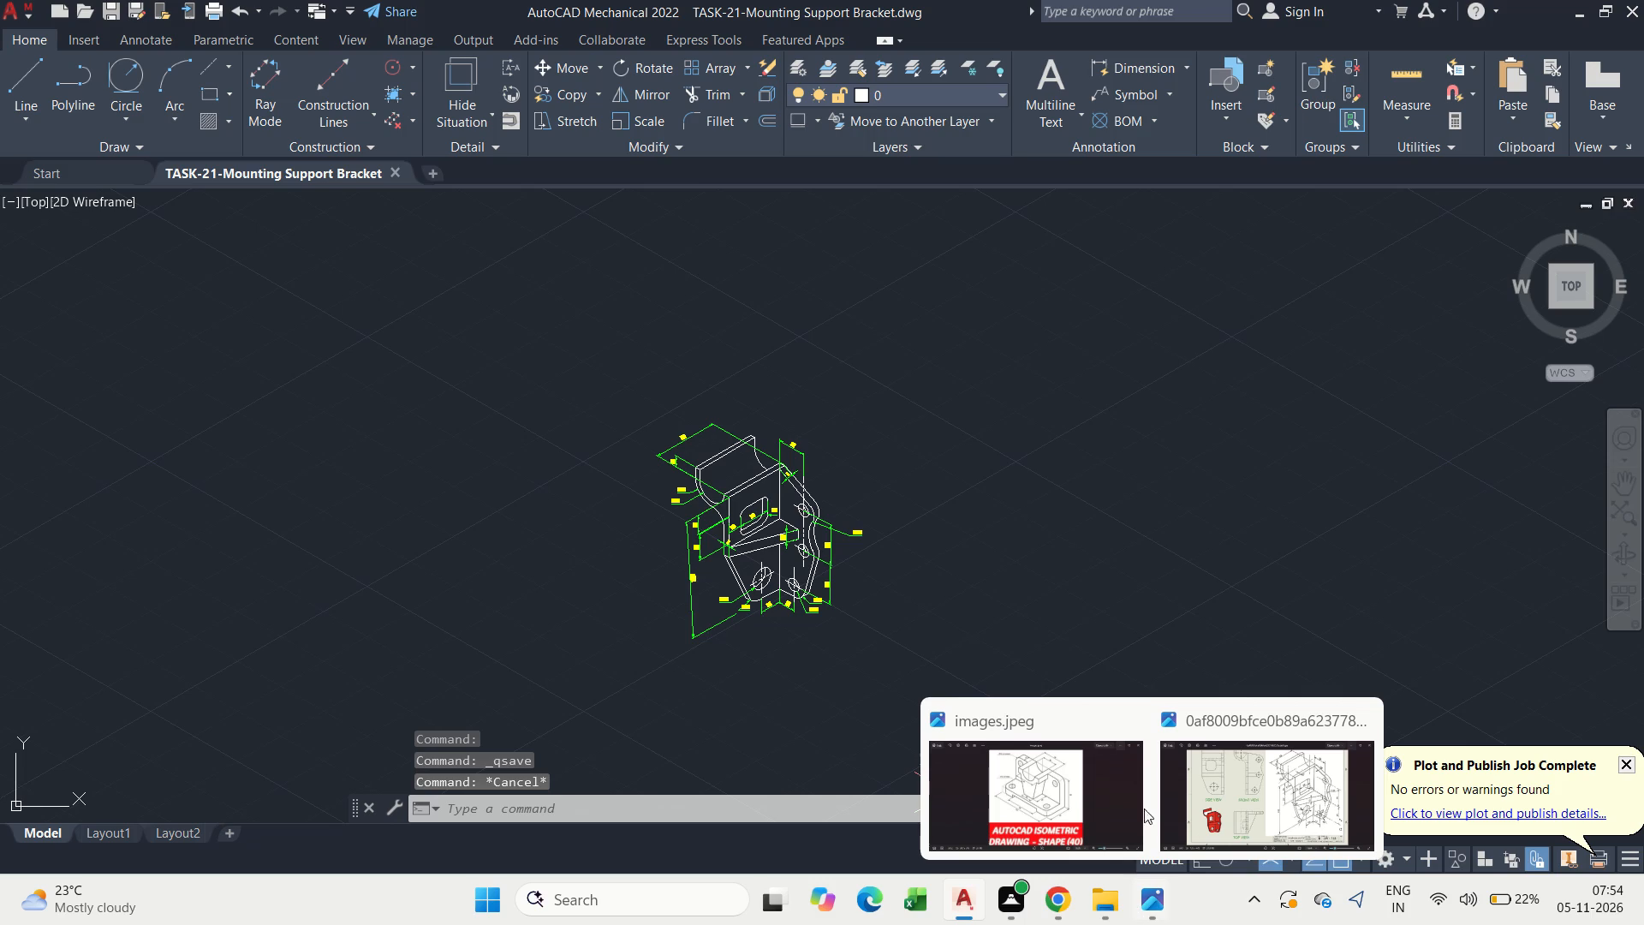
Close the two open reference image windows, images.jpeg and the bracket reference picture.
left_click(1132, 713)
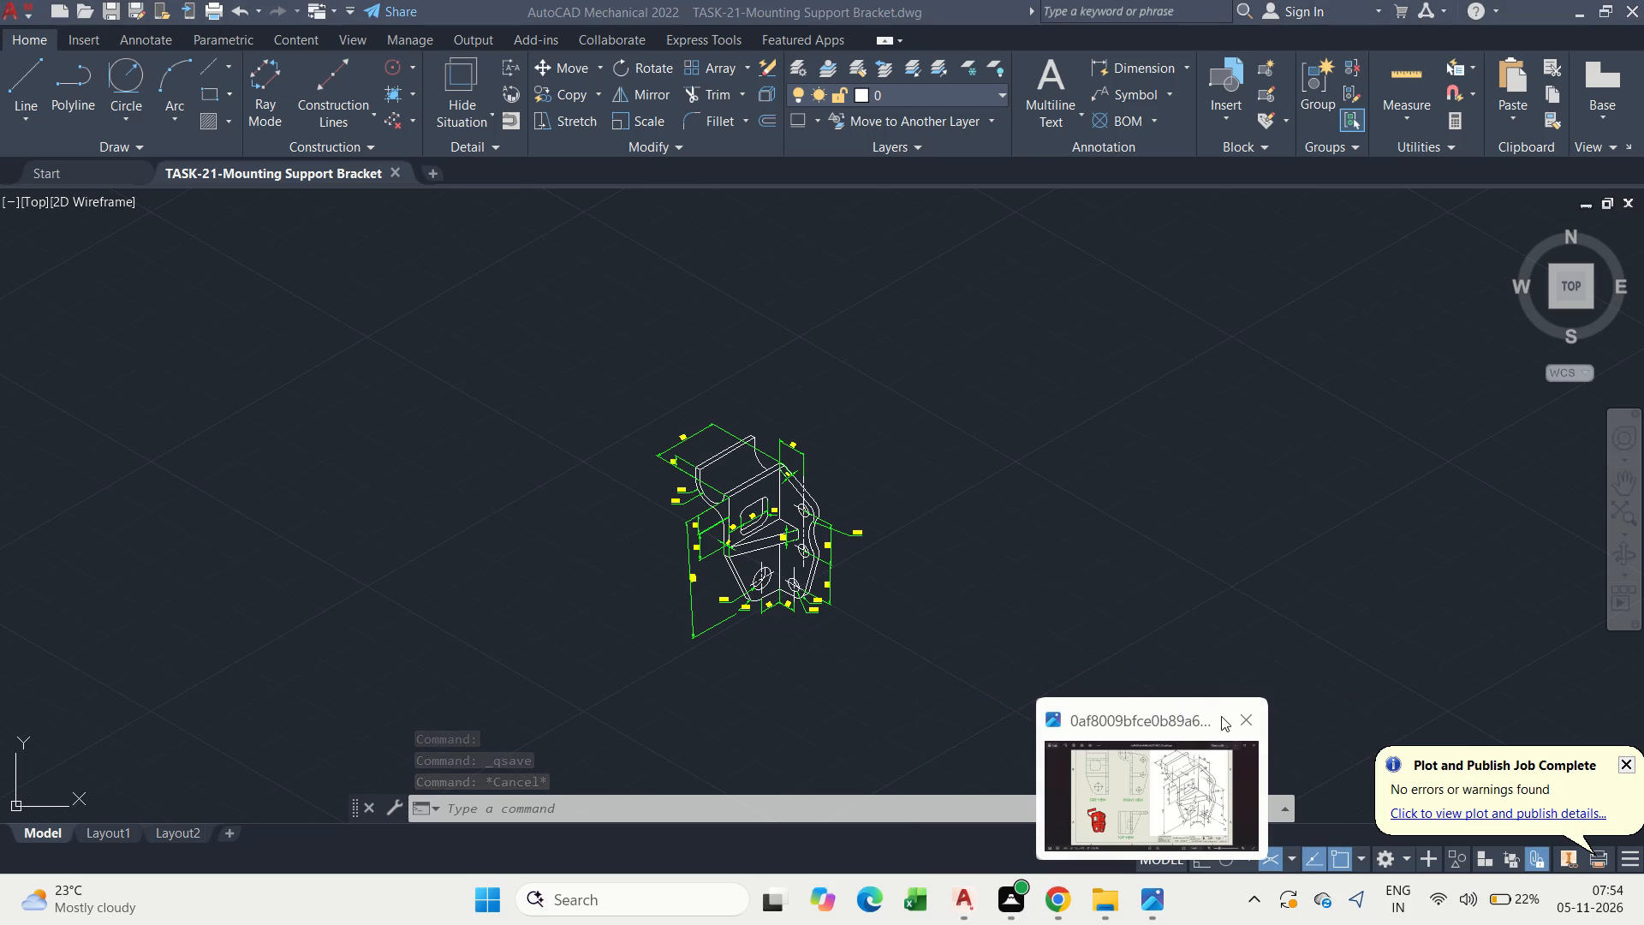
left_click(1239, 716)
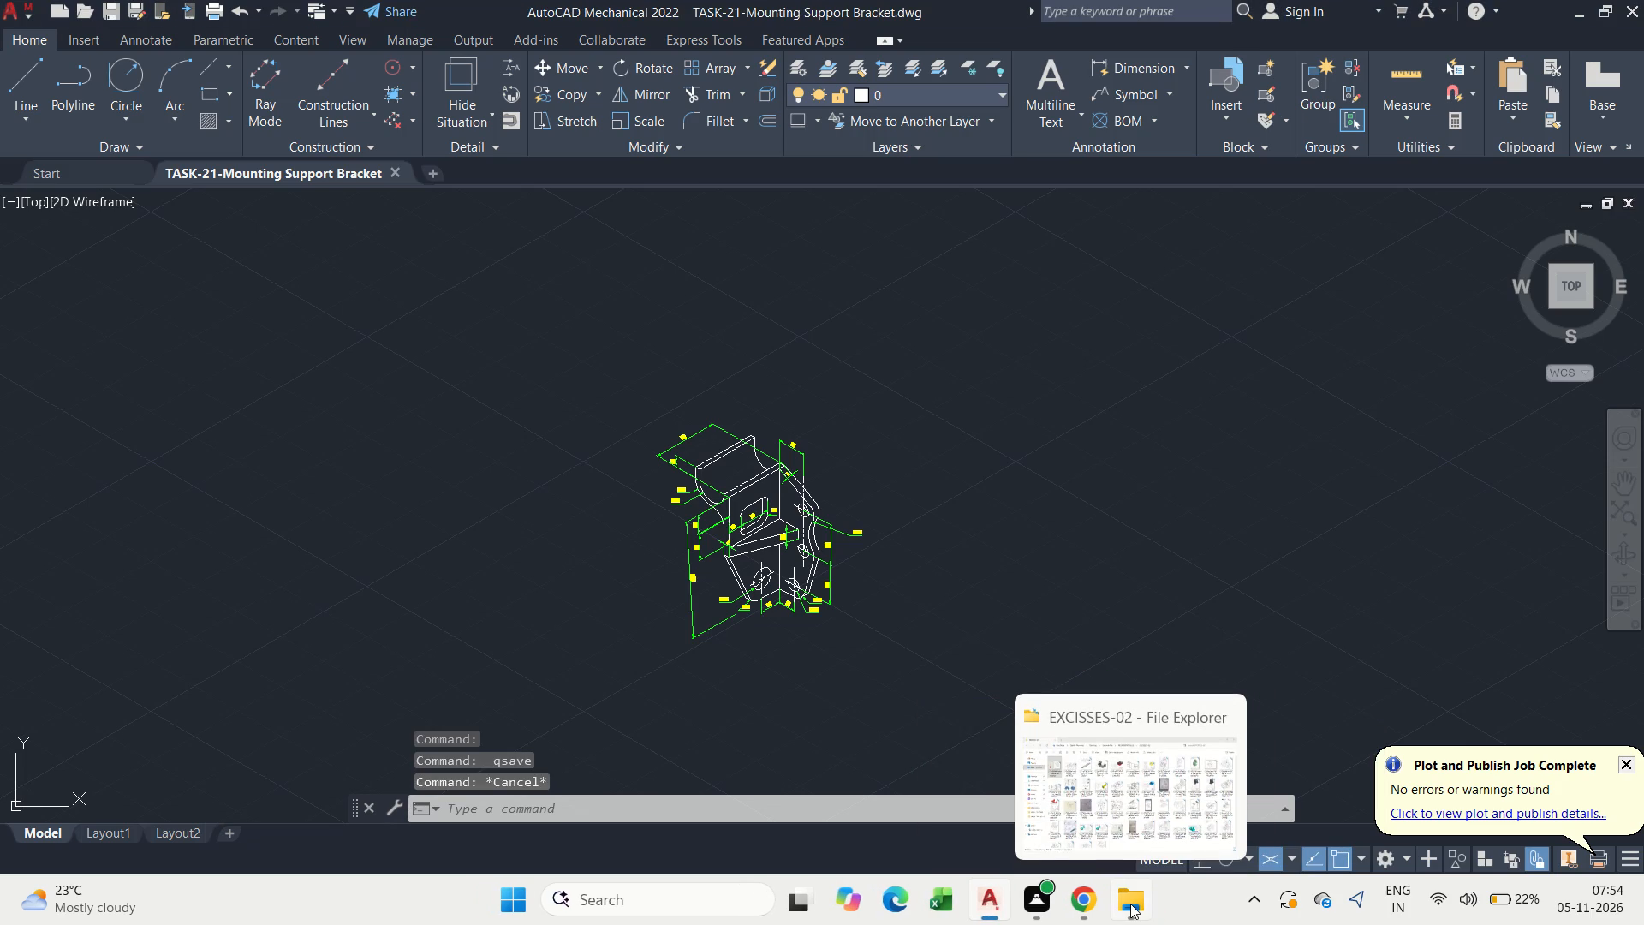